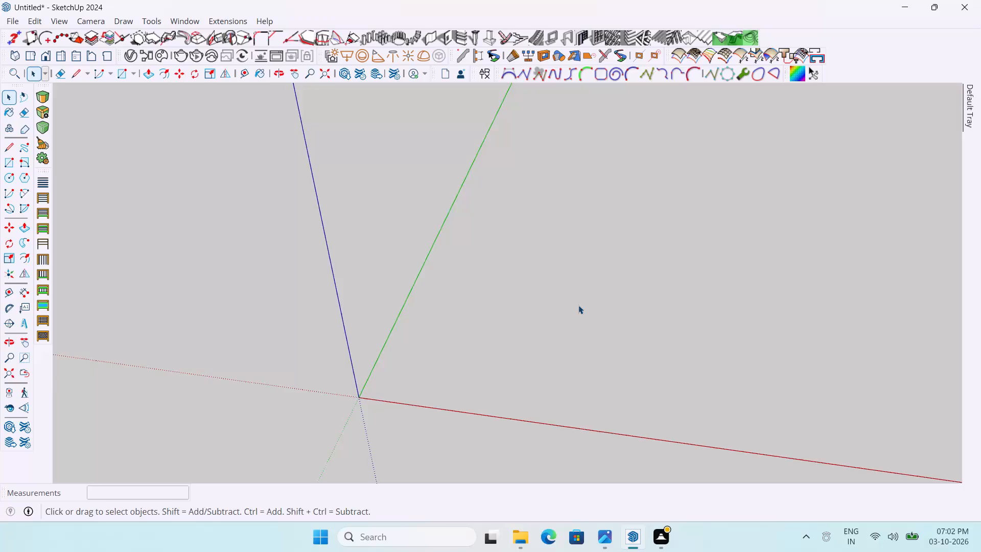
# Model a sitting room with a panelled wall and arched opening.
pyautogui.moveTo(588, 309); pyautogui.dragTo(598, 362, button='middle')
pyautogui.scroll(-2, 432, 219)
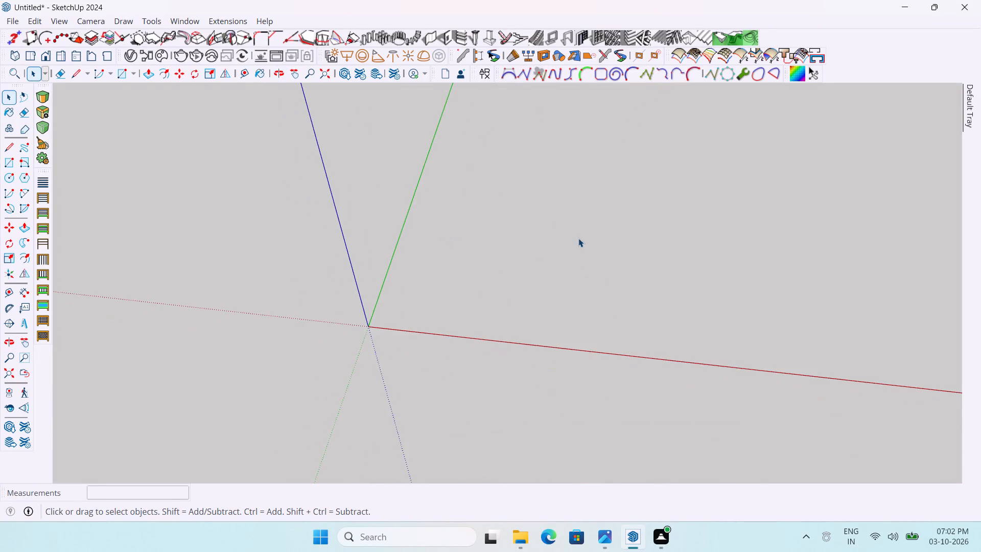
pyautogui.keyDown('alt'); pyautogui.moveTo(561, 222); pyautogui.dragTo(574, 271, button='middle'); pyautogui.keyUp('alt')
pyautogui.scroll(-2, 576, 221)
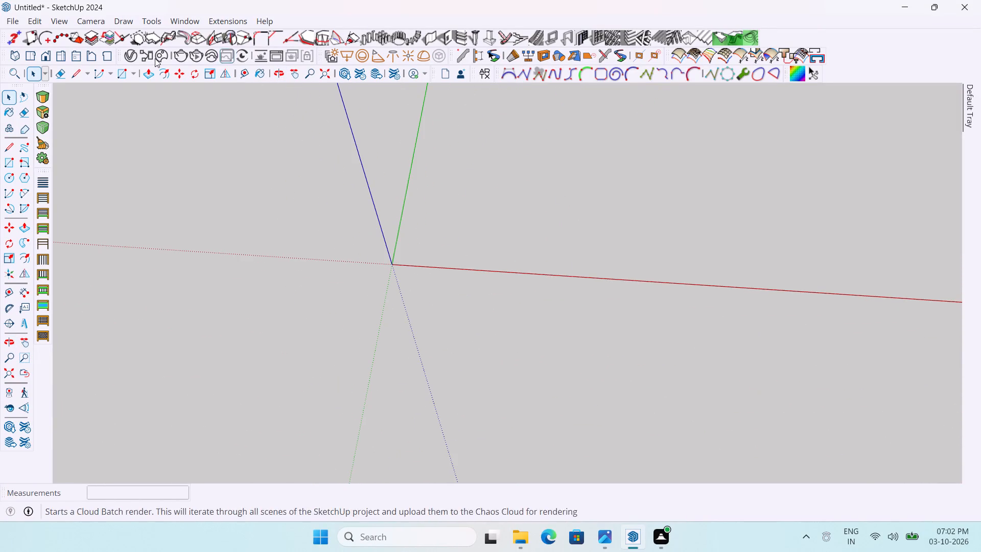
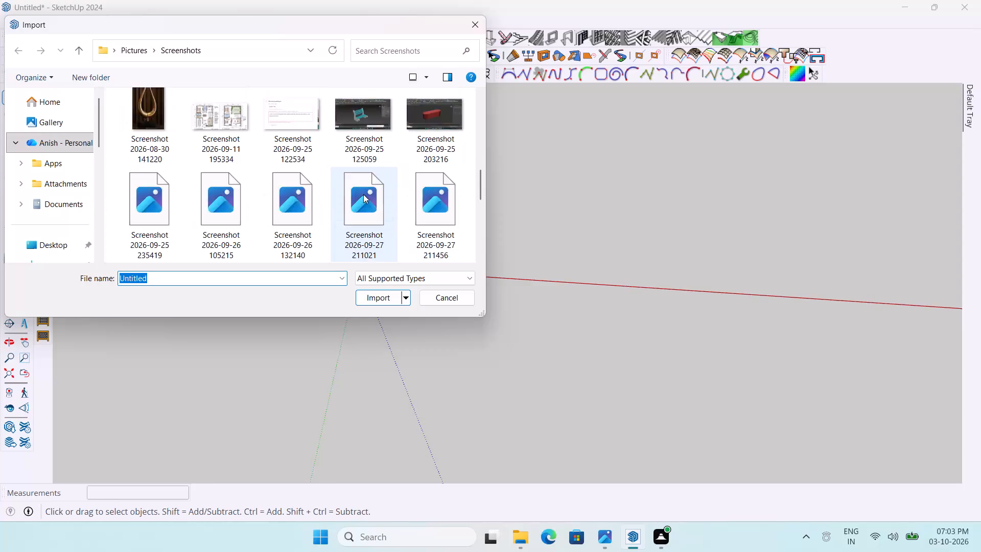
# Import the arched lounge picture e5ca8bb20f32658dbcabce2c1f88e522 from the Desktop's New folder, using it as an image.
pyautogui.scroll(-2, 363, 194)
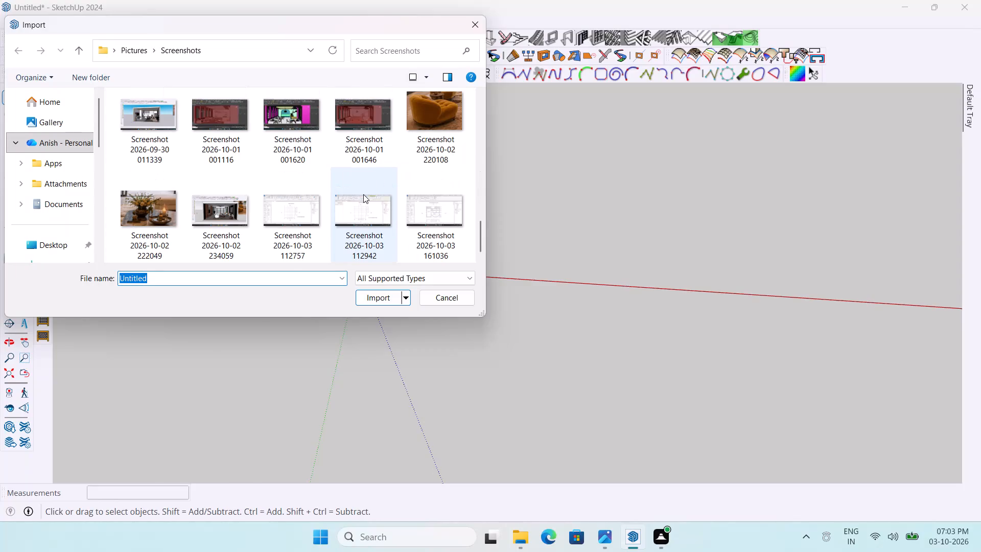
pyautogui.scroll(-4, 363, 194)
pyautogui.scroll(2, 363, 190)
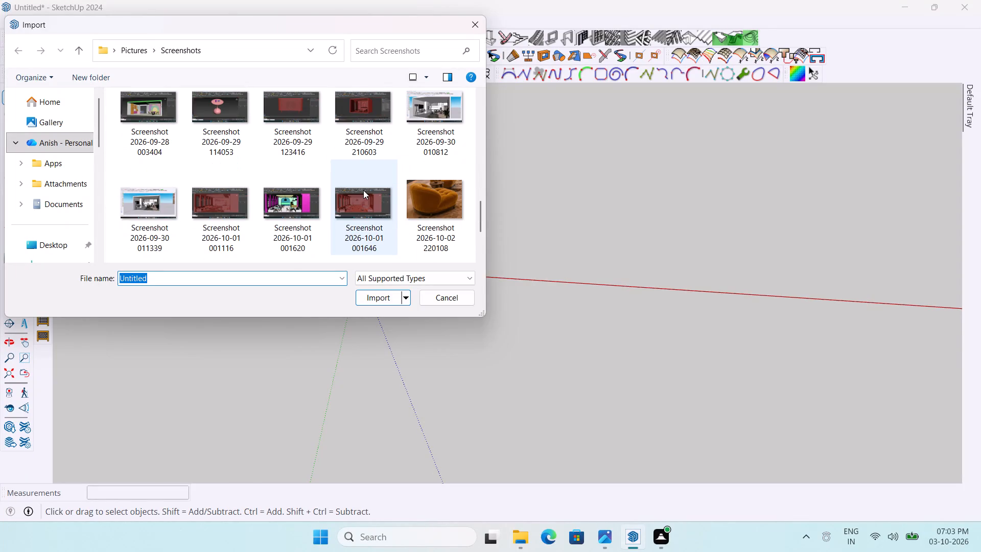
pyautogui.scroll(11, 363, 190)
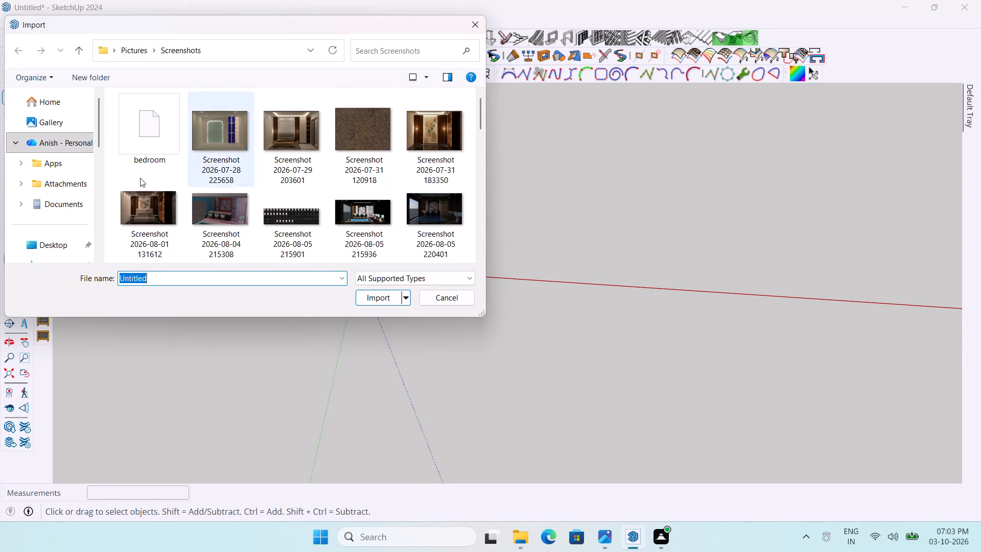
pyautogui.scroll(2, 59, 175)
pyautogui.click(50, 250)
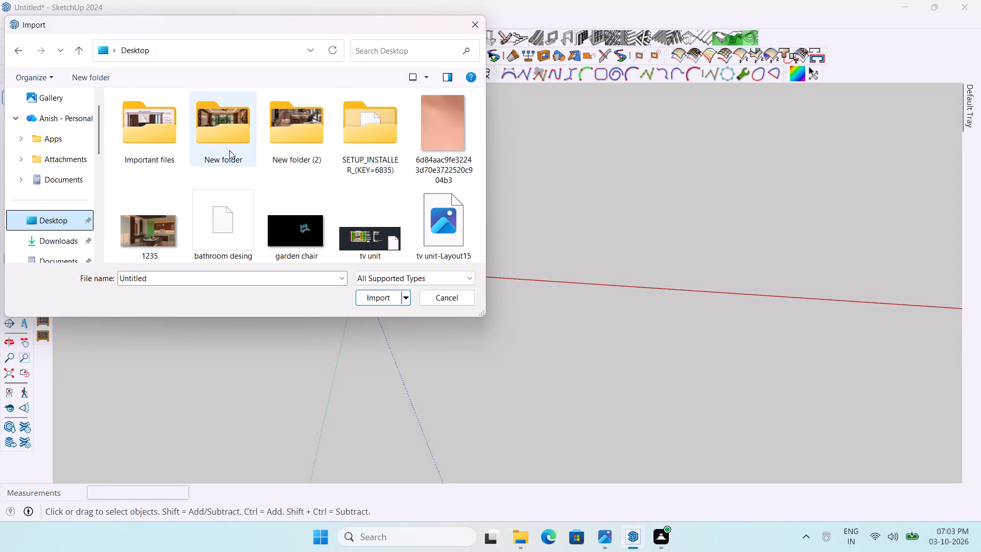
pyautogui.click(230, 150)
pyautogui.click(230, 150)
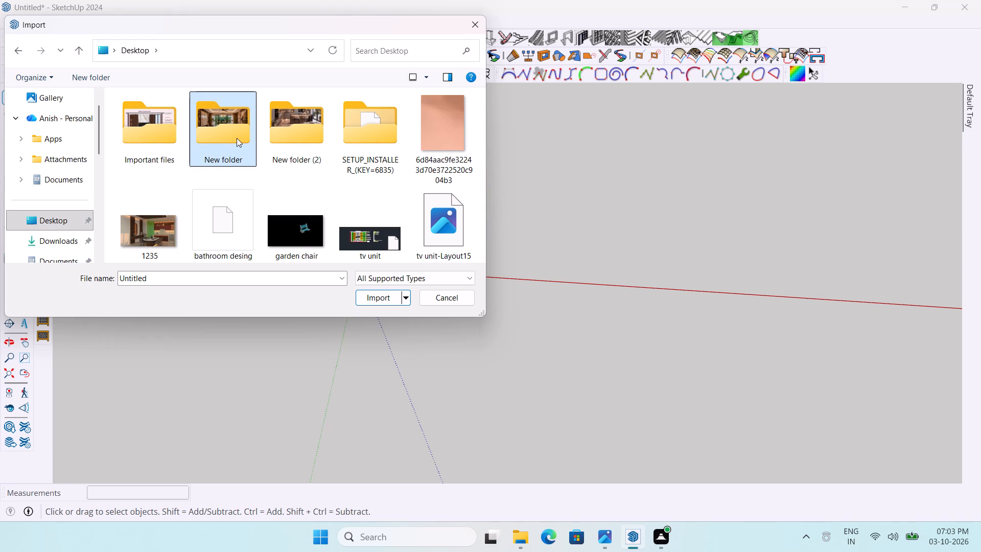
pyautogui.doubleClick(237, 138)
pyautogui.scroll(-2, 290, 183)
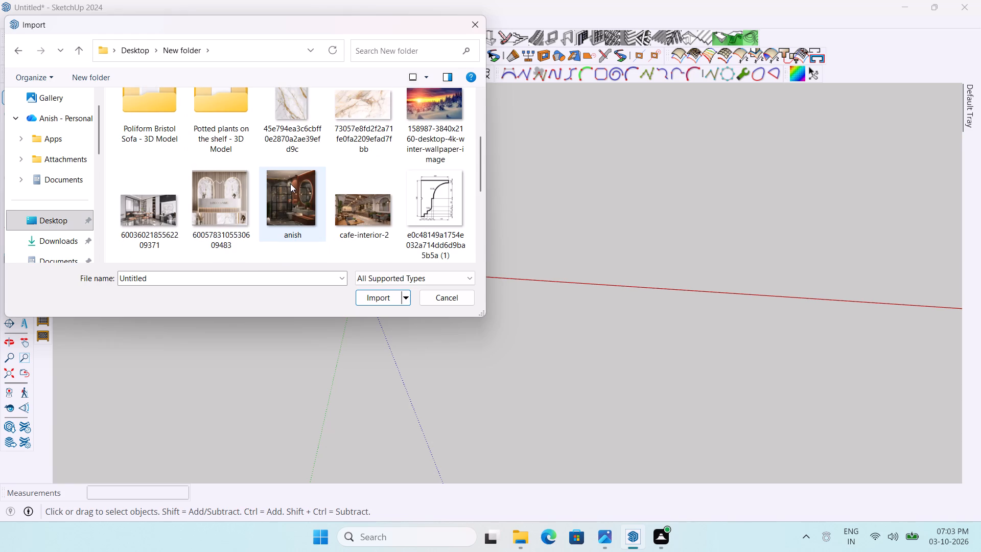
pyautogui.scroll(-2, 290, 183)
pyautogui.click(231, 133)
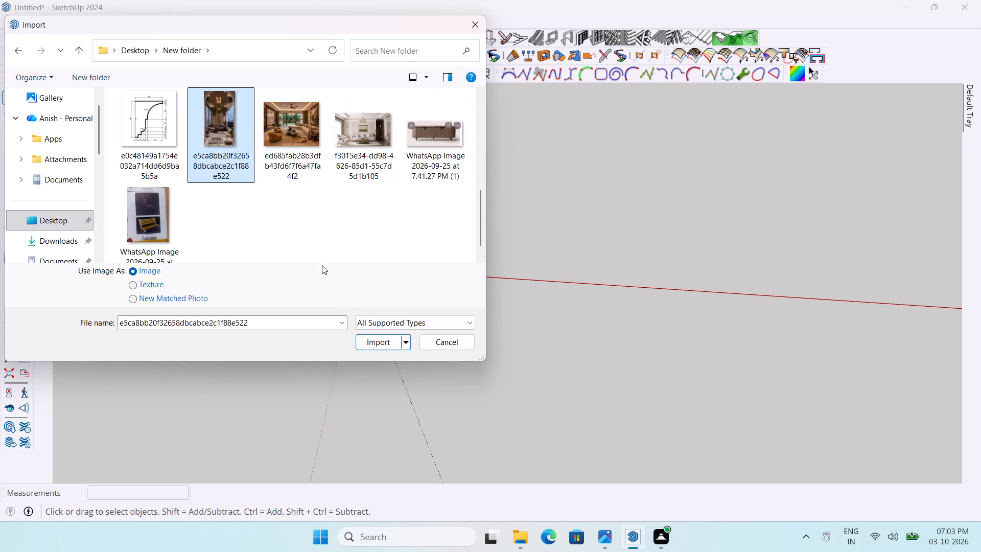
pyautogui.click(375, 348)
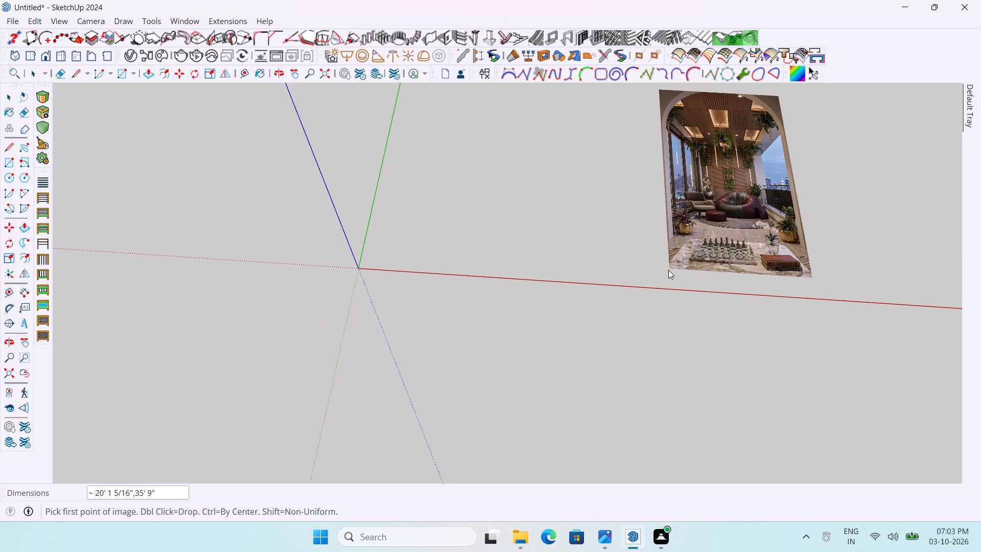
# Place the imported lounge picture flat on the ground beside the red axis, well away from the origin.
pyautogui.scroll(1, 667, 271)
pyautogui.click(693, 282)
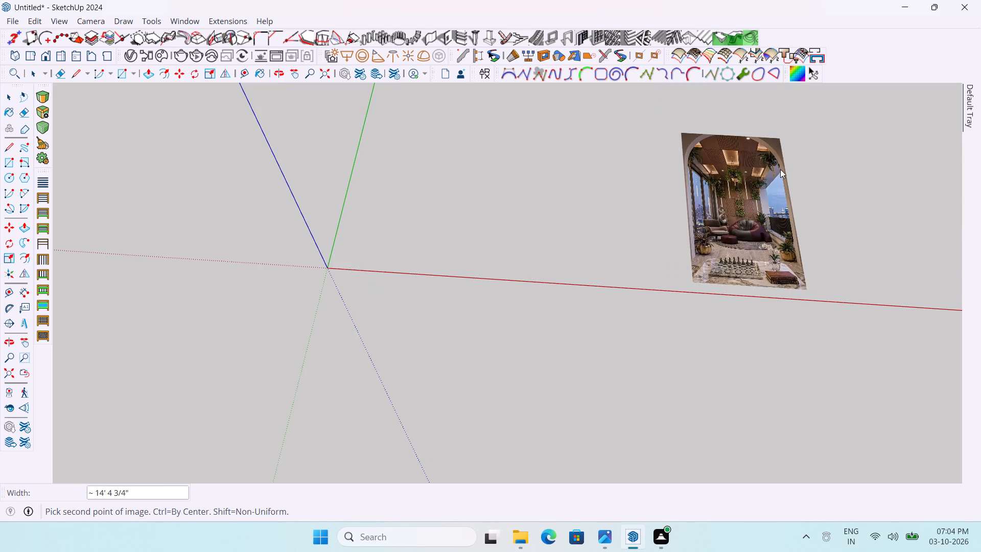
pyautogui.click(791, 152)
# Rotate the lounge picture 90° upright about the red axis, pivoting on its lower corner nearest the red axis.
pyautogui.scroll(1, 802, 164)
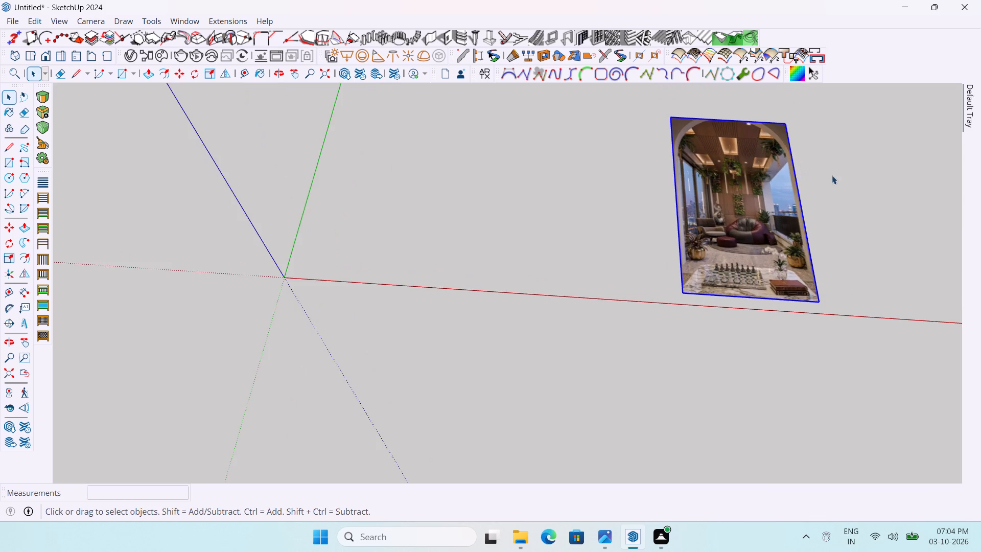
pyautogui.moveTo(832, 176); pyautogui.dragTo(767, 200, button='middle')
pyautogui.scroll(3, 873, 330)
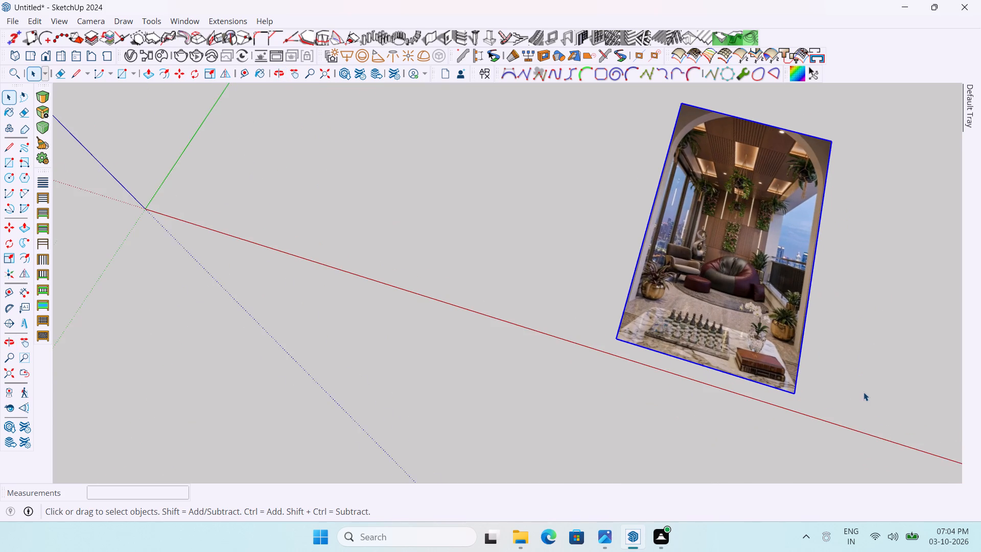
pyautogui.scroll(2, 865, 395)
pyautogui.press('q')
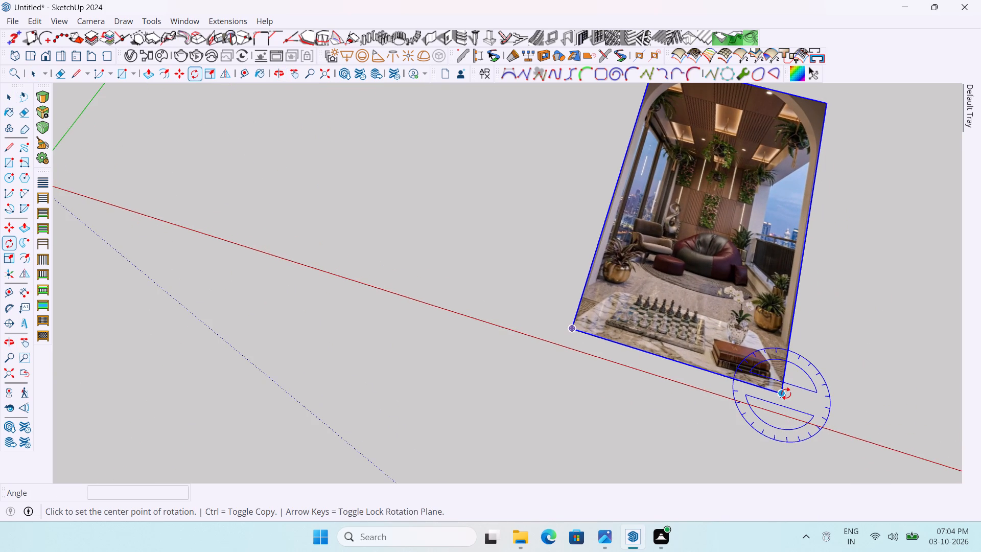
pyautogui.press('Up')
pyautogui.press('Right')
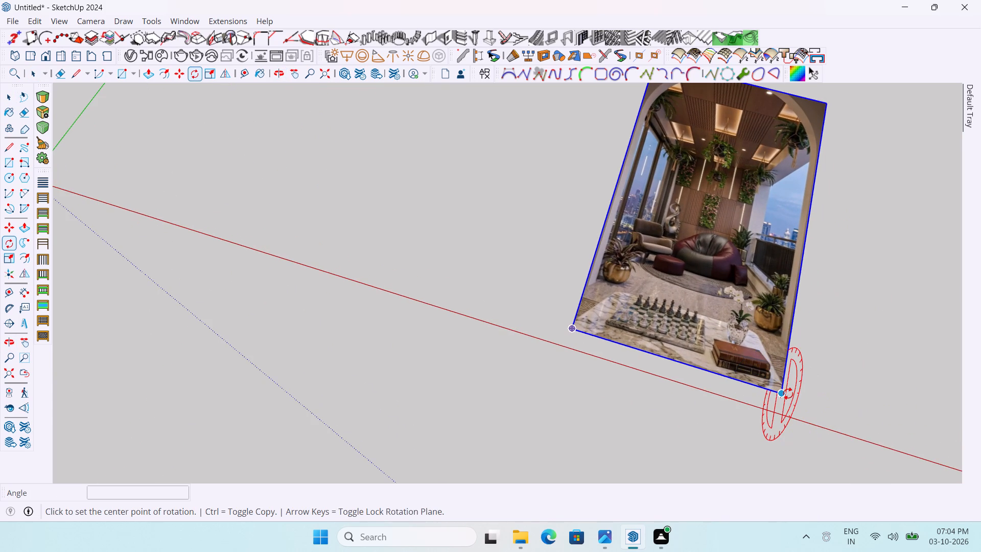
pyautogui.click(788, 394)
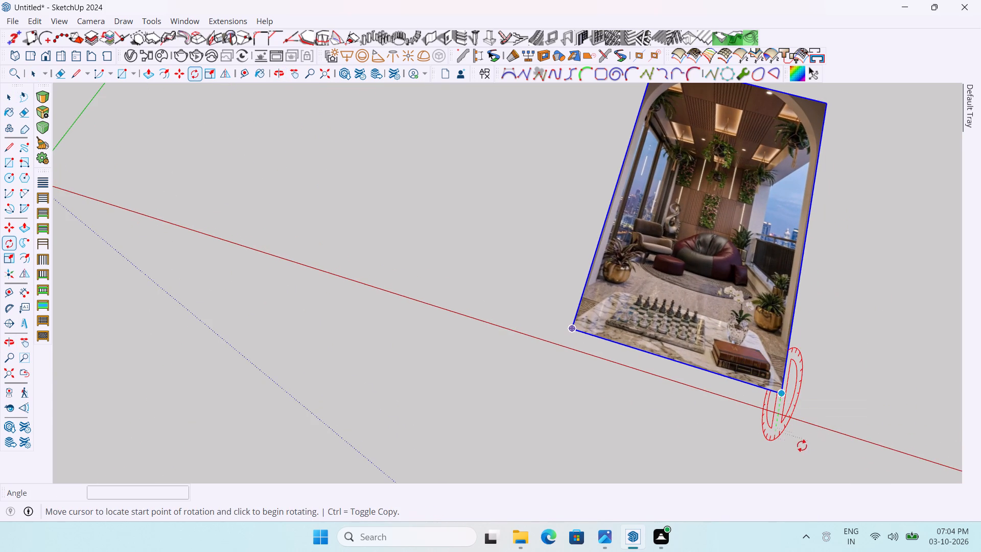
pyautogui.click(784, 457)
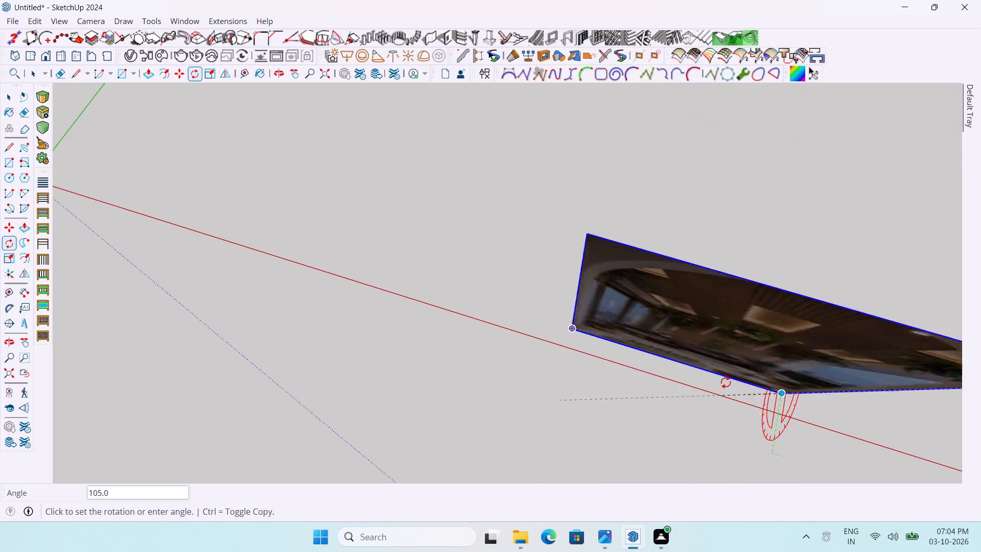
pyautogui.scroll(-3, 726, 382)
pyautogui.scroll(-1, 761, 427)
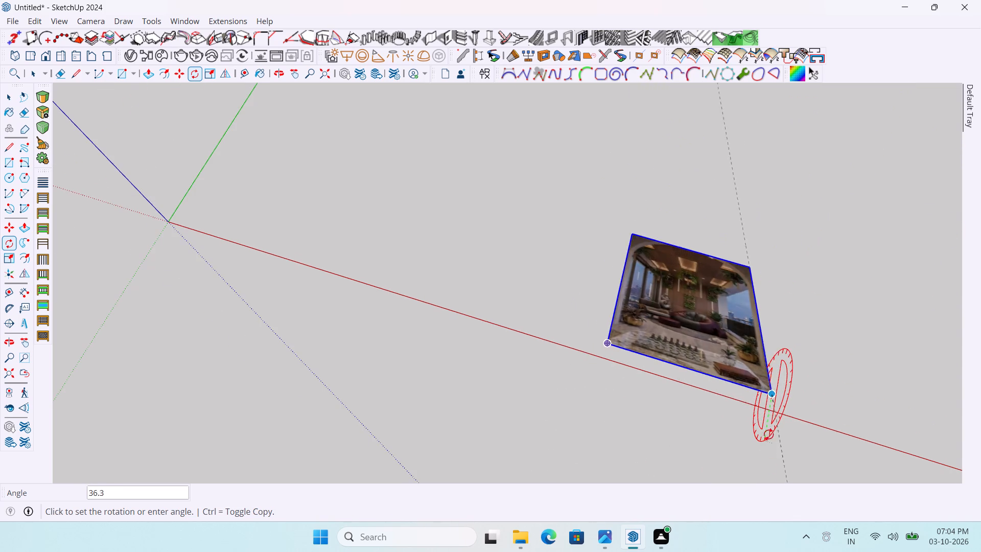
pyautogui.click(730, 422)
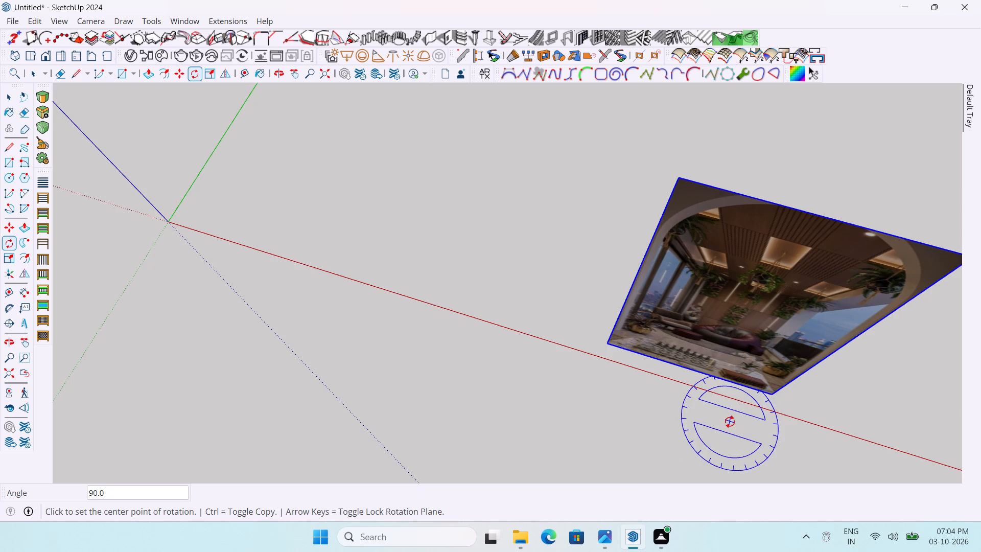
pyautogui.press('space')
pyautogui.click(578, 400)
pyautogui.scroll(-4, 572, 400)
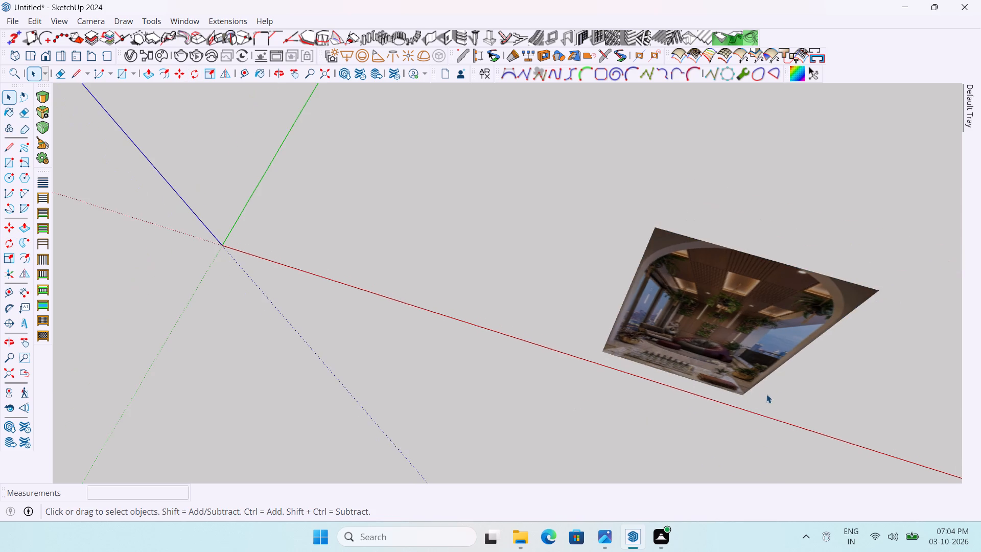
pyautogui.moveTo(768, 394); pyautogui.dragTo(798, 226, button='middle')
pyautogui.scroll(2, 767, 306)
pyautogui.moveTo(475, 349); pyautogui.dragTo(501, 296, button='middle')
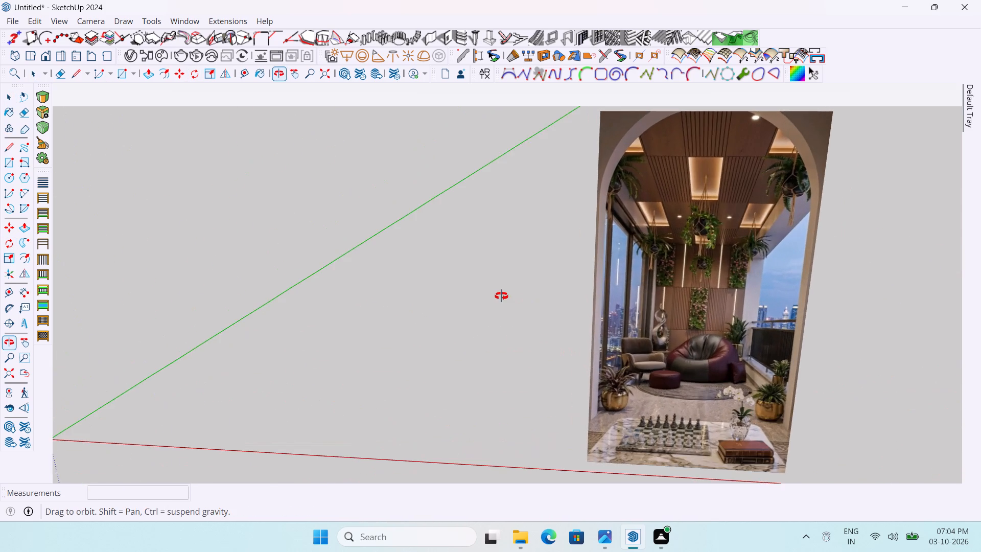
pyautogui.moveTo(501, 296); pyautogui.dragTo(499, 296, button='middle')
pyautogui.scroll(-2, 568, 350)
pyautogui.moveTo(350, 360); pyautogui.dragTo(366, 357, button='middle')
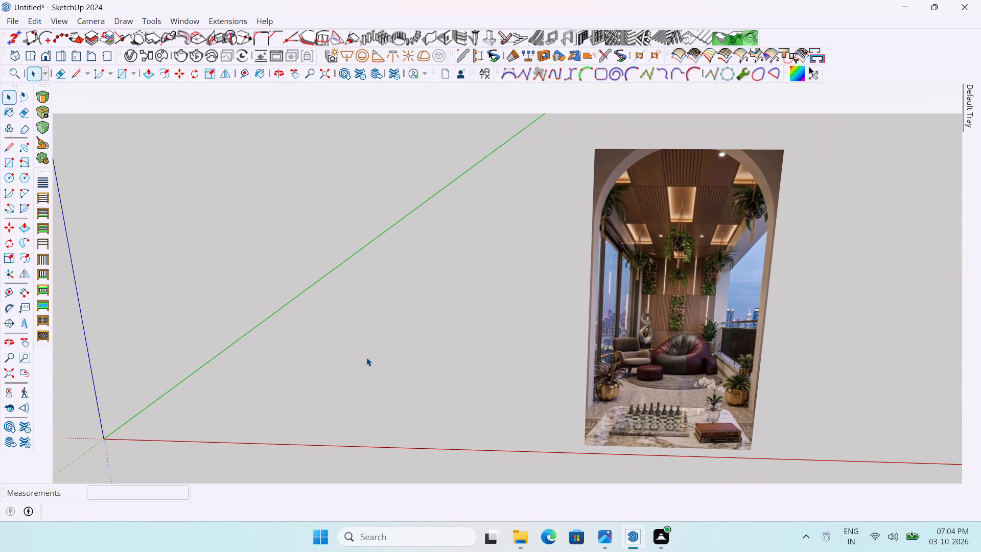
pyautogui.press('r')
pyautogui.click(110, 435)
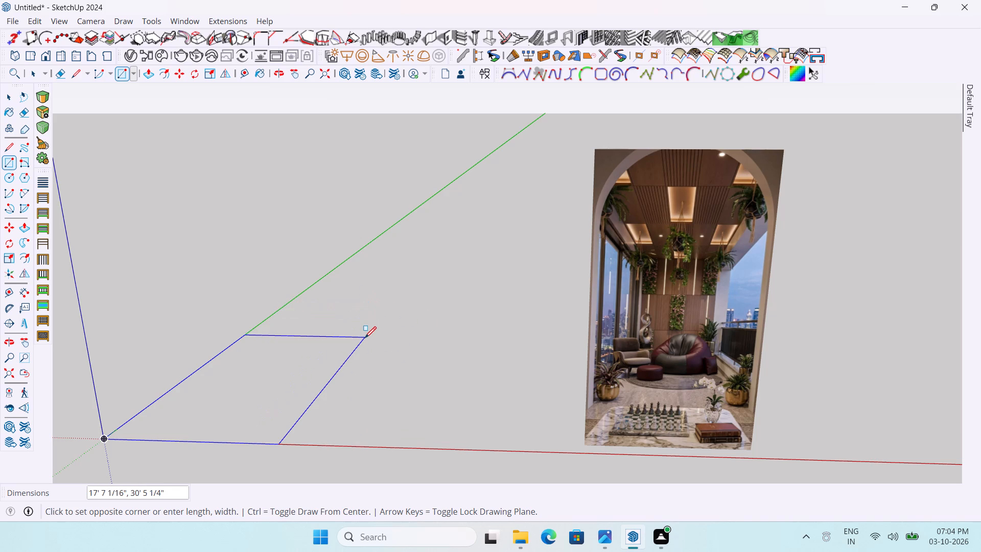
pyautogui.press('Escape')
# Draw a closed floor outline from the origin with lines, 15' along the green axis and 12' along the red axis.
pyautogui.press('l')
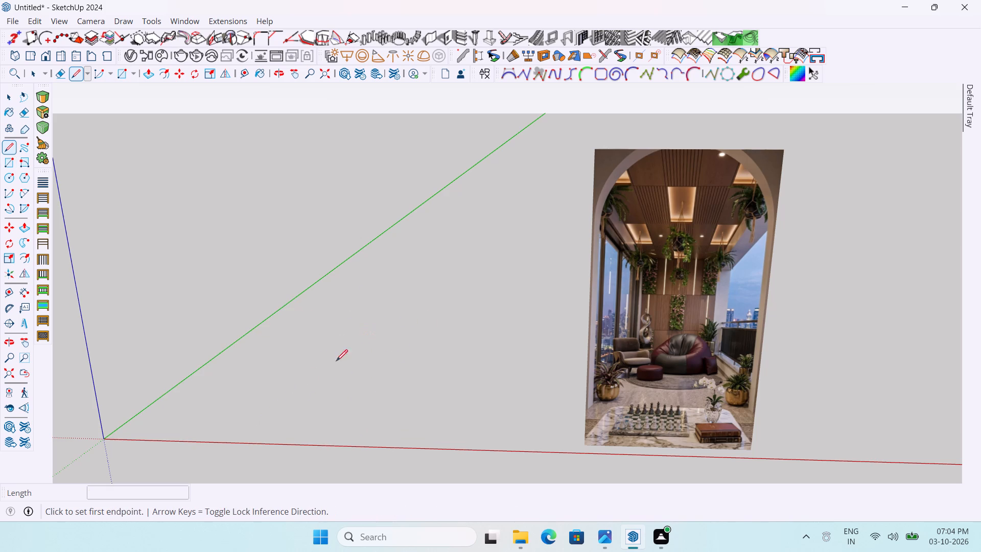
pyautogui.click(107, 439)
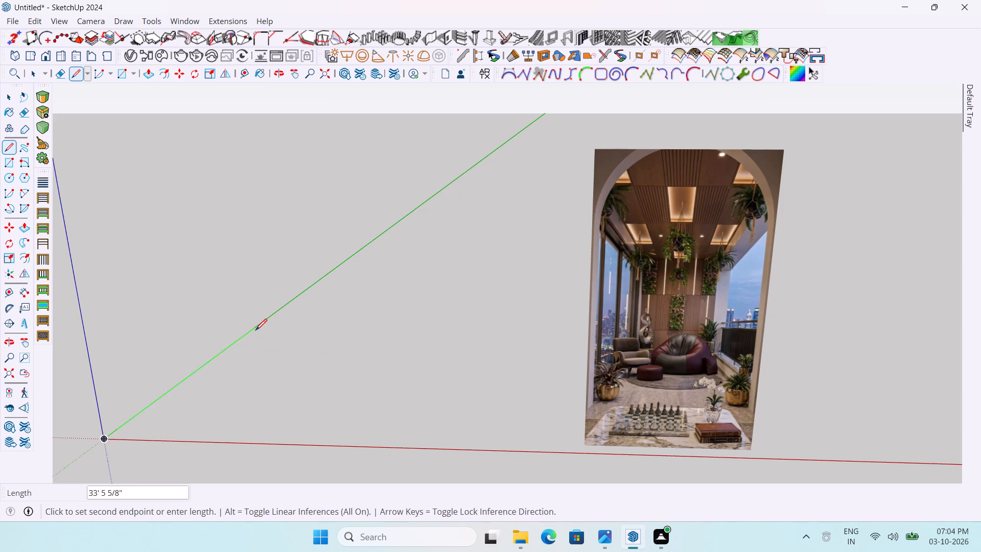
pyautogui.write("15'")
pyautogui.press('Return')
pyautogui.scroll(1, 285, 393)
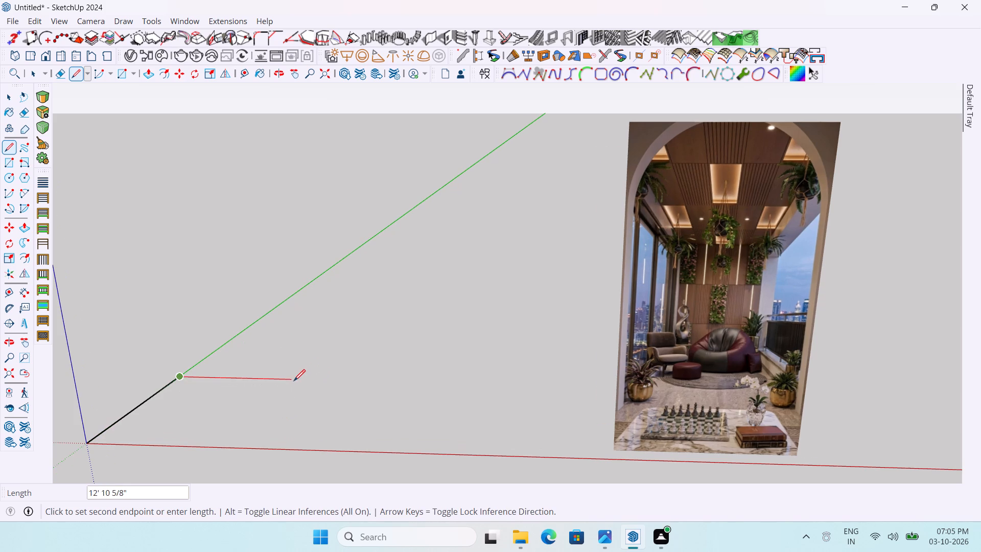
pyautogui.write("12'")
pyautogui.press('Return')
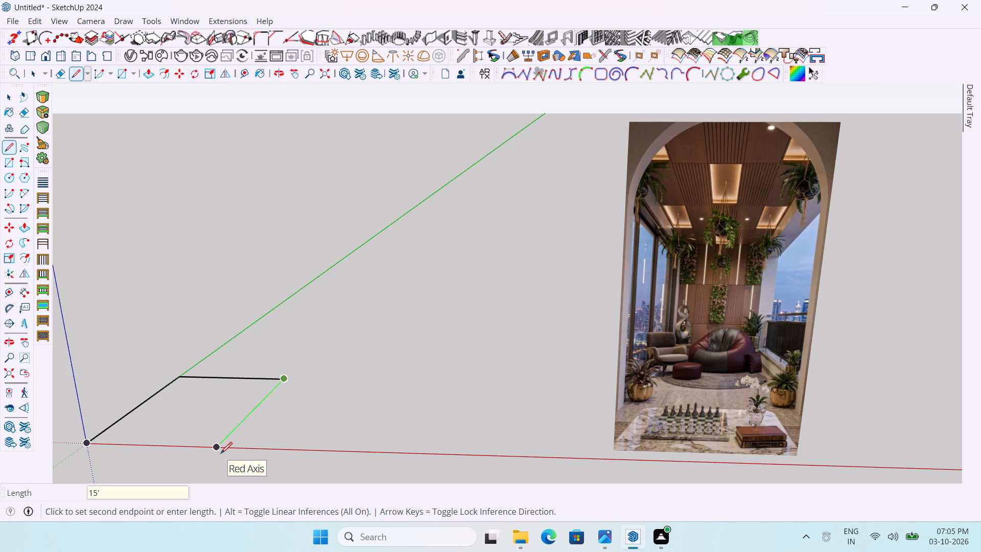
pyautogui.click(217, 451)
pyautogui.click(87, 443)
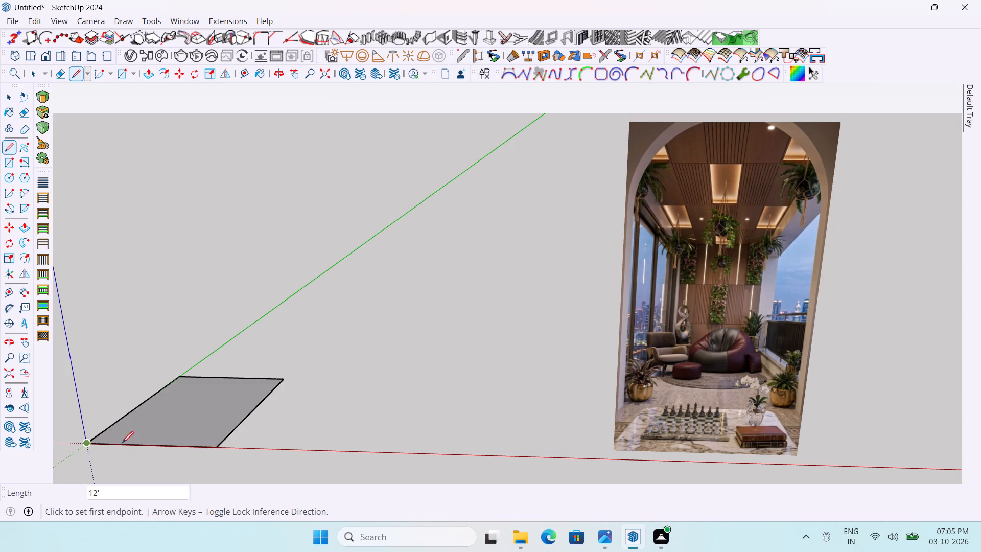
# Push/Pull the floor face up 4" to form a slab.
pyautogui.scroll(-5, 457, 333)
pyautogui.scroll(4, 249, 398)
pyautogui.moveTo(428, 401); pyautogui.dragTo(485, 359, button='middle')
pyautogui.scroll(-4, 330, 435)
pyautogui.moveTo(410, 421); pyautogui.dragTo(410, 459, button='middle')
pyautogui.scroll(1, 358, 439)
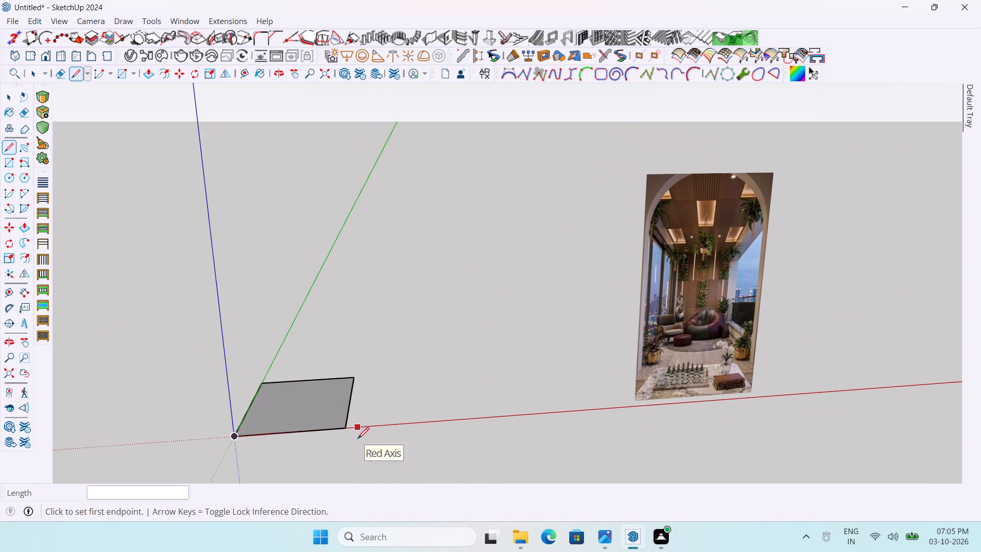
pyautogui.press('p')
pyautogui.click(316, 395)
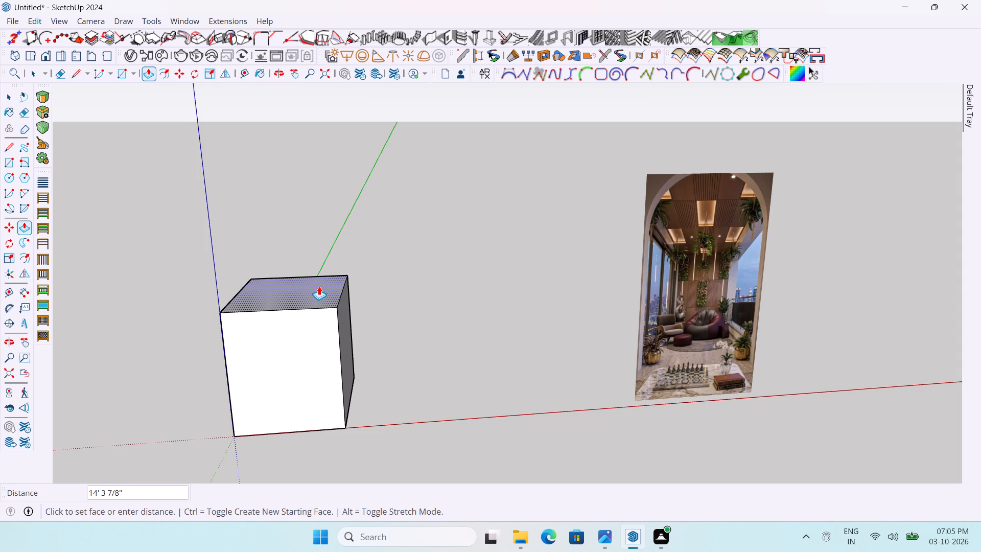
pyautogui.press('Escape')
pyautogui.click(330, 388)
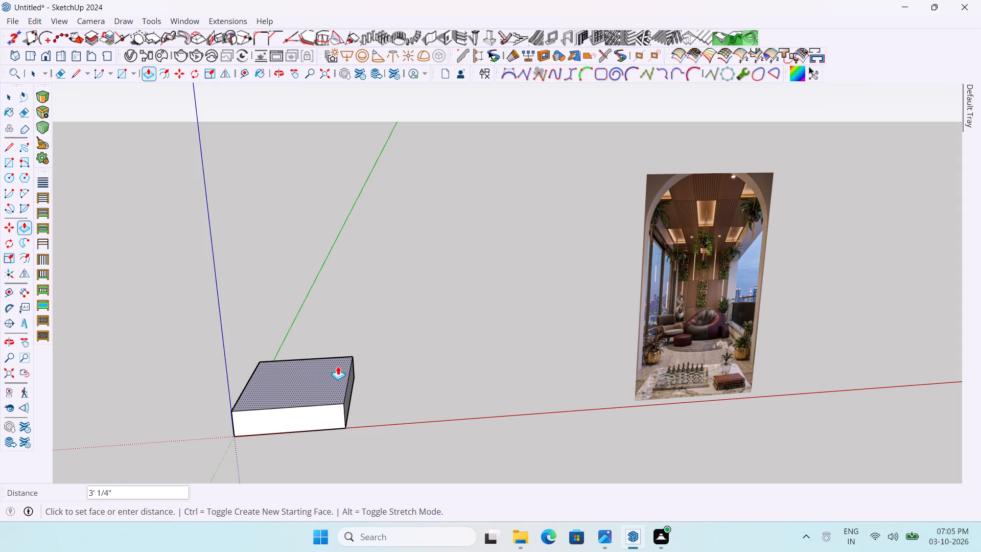
pyautogui.press('4')
pyautogui.hotkey('shift', '"')
pyautogui.press('Return')
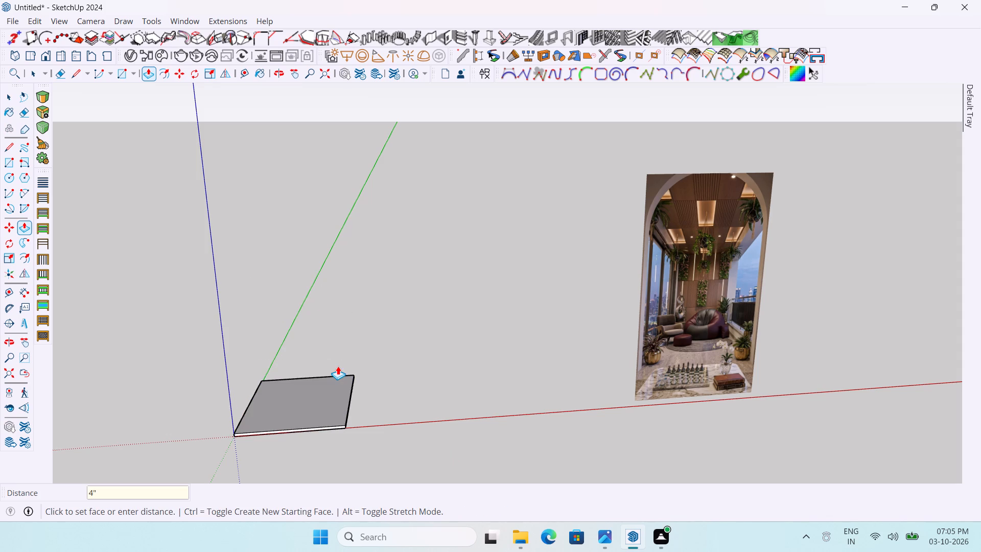
# Make the entire floor slab, with all its faces and edges, a group.
pyautogui.scroll(2, 354, 423)
pyautogui.scroll(-3, 403, 423)
pyautogui.moveTo(432, 427); pyautogui.dragTo(394, 479, button='middle')
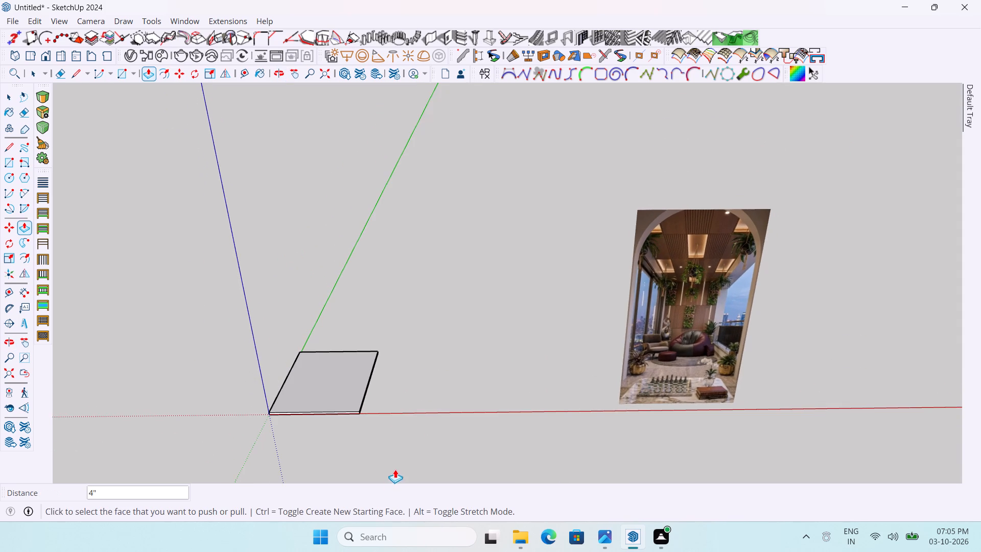
pyautogui.scroll(2, 338, 376)
pyautogui.press('space')
pyautogui.click(395, 384)
pyautogui.scroll(1, 328, 382)
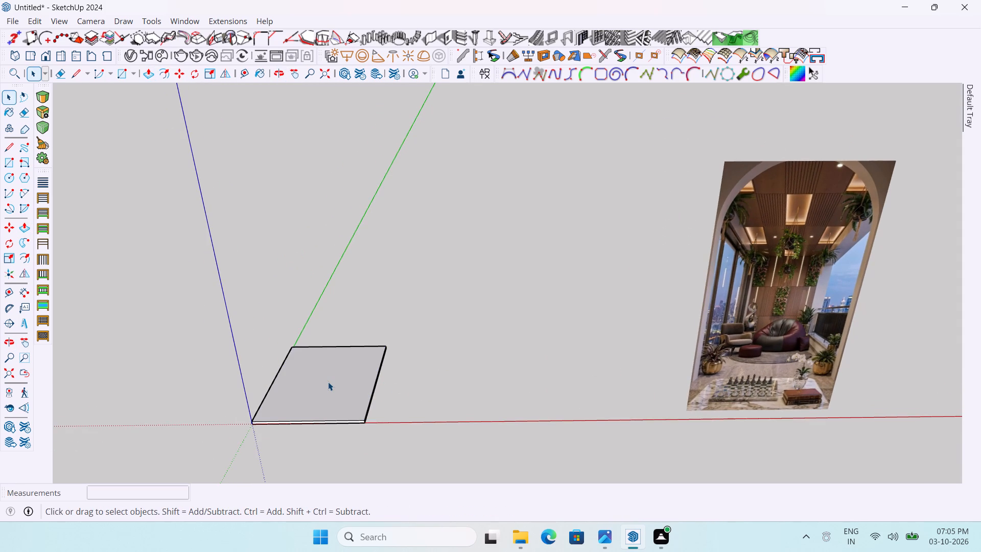
pyautogui.doubleClick(328, 382)
pyautogui.rightClick(328, 382)
pyautogui.click(497, 408)
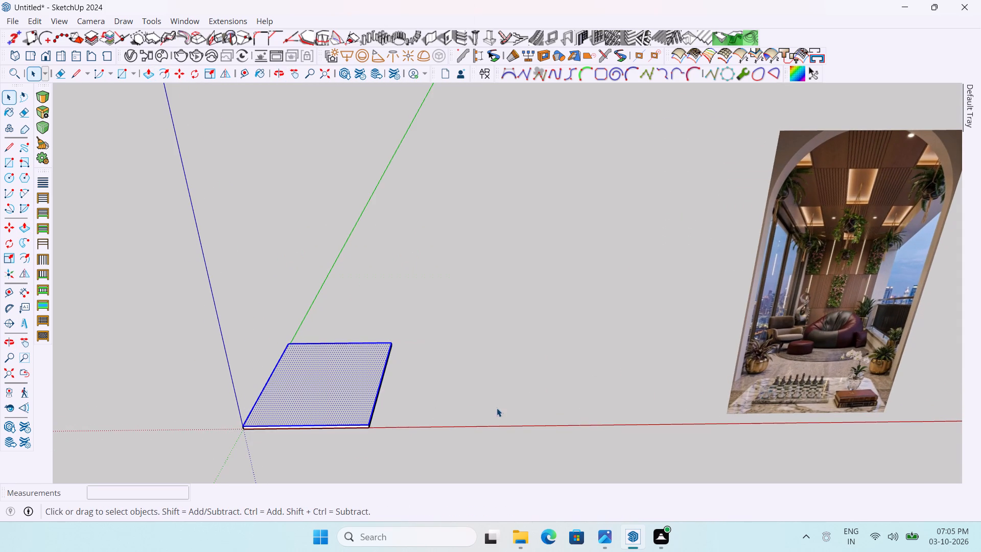
pyautogui.tripleClick(370, 396)
pyautogui.rightClick(370, 396)
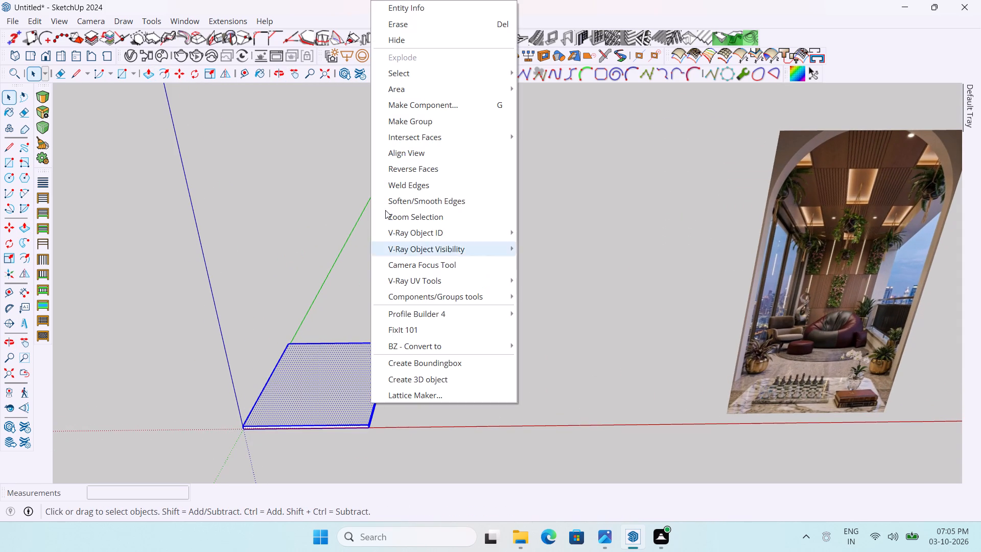
pyautogui.click(408, 116)
pyautogui.click(454, 248)
# Draw a closed 4" wide, 15' long wall strip with lines on the slab top, along its green-axis edge.
pyautogui.scroll(3, 292, 391)
pyautogui.scroll(-4, 292, 391)
pyautogui.moveTo(292, 398); pyautogui.dragTo(305, 451, button='middle')
pyautogui.scroll(6, 270, 398)
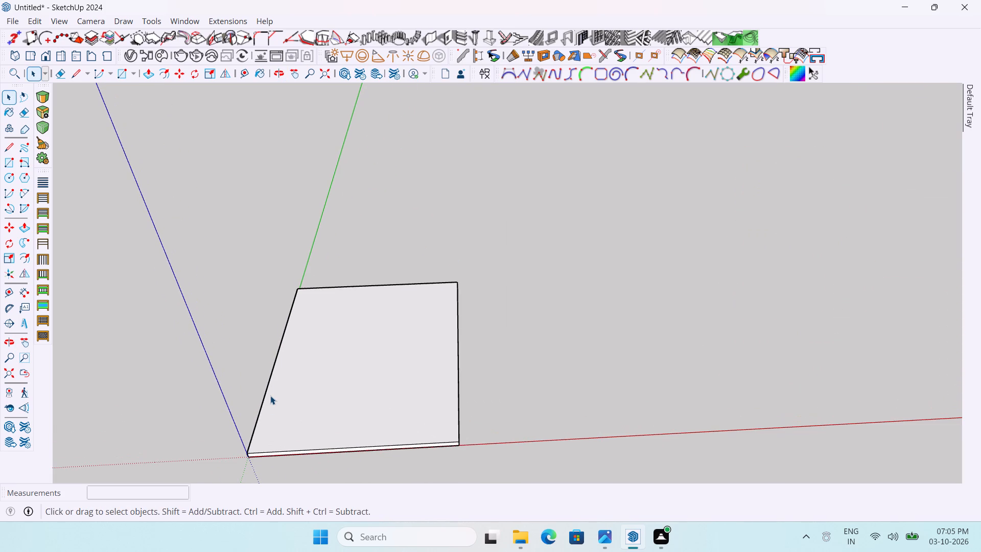
pyautogui.press('l')
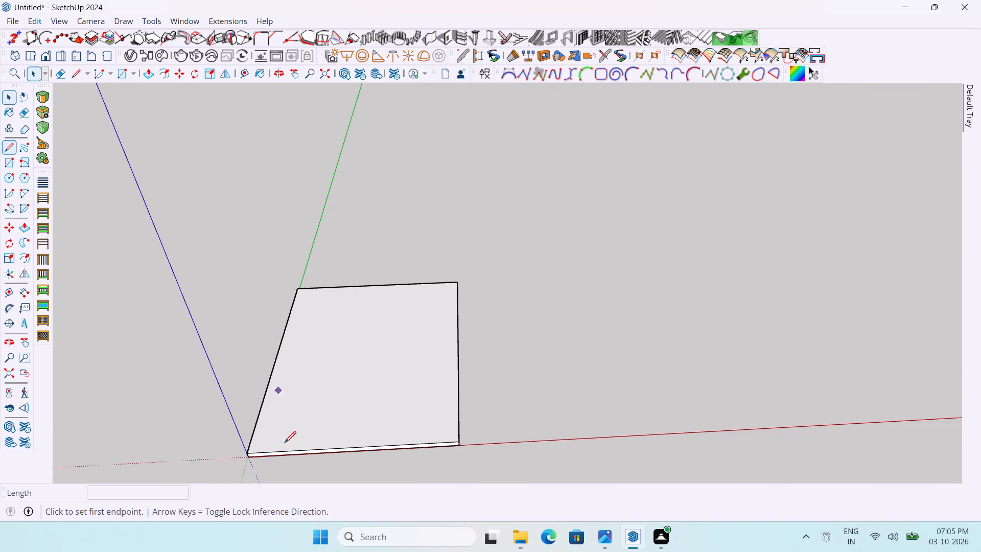
pyautogui.scroll(4, 285, 456)
pyautogui.click(235, 454)
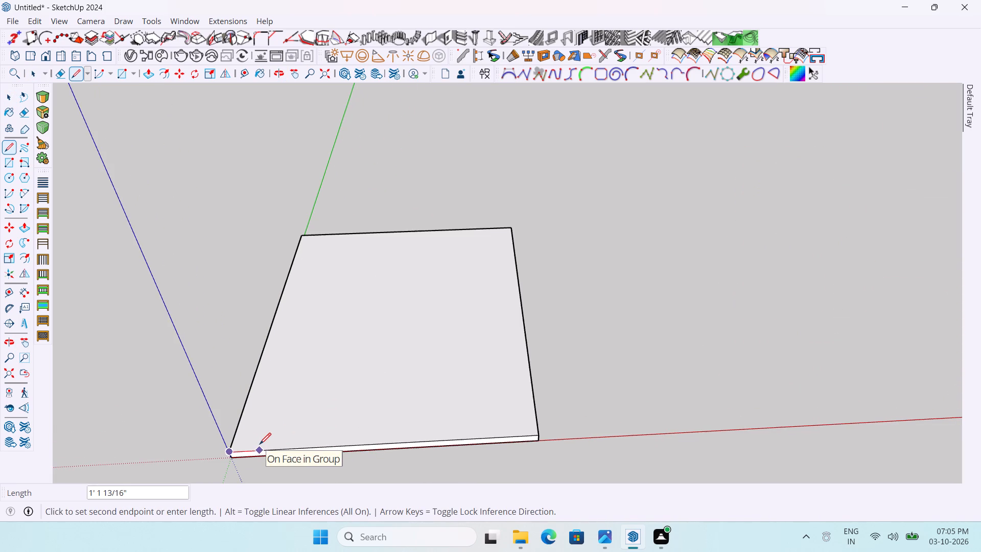
pyautogui.press('4')
pyautogui.press('Return')
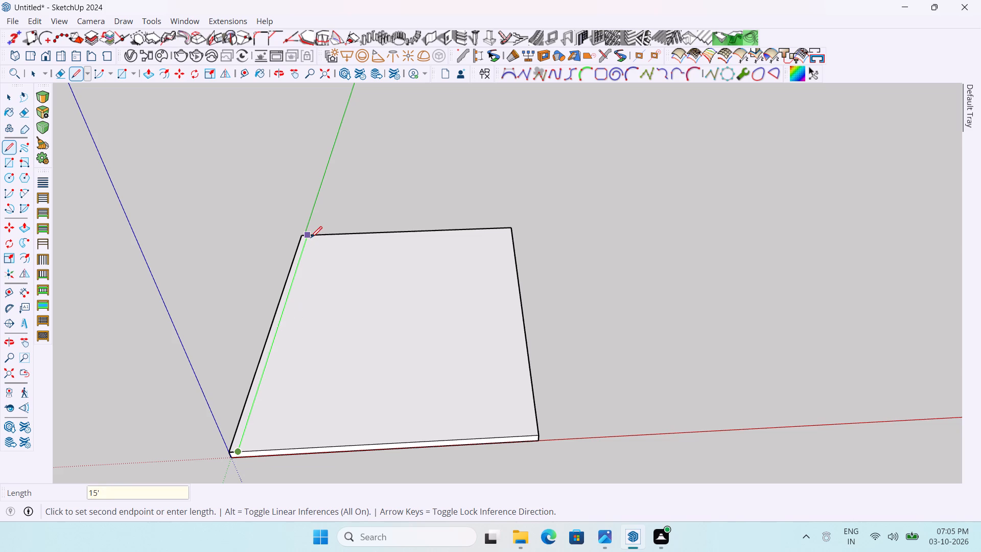
pyautogui.scroll(4, 311, 238)
pyautogui.click(311, 235)
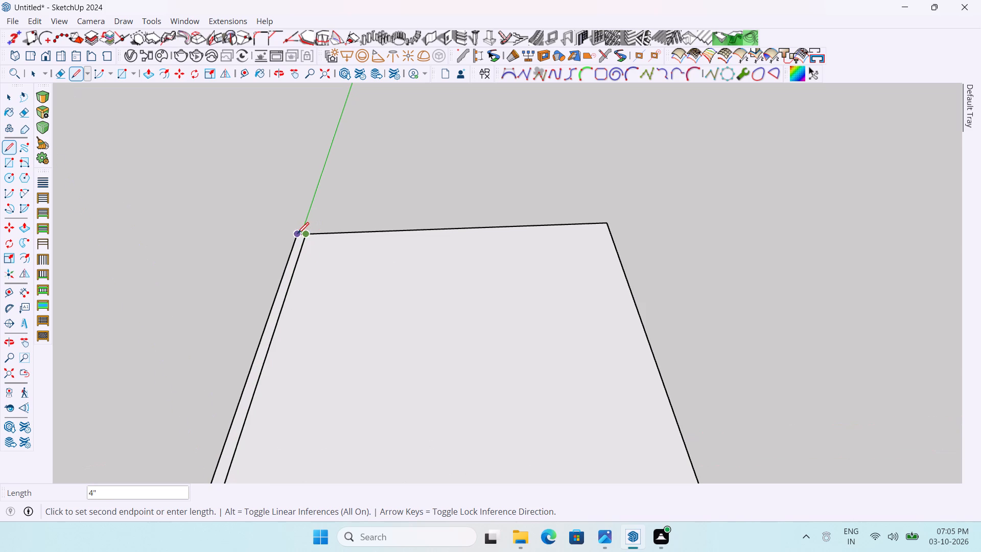
pyautogui.click(297, 234)
pyautogui.scroll(-6, 299, 232)
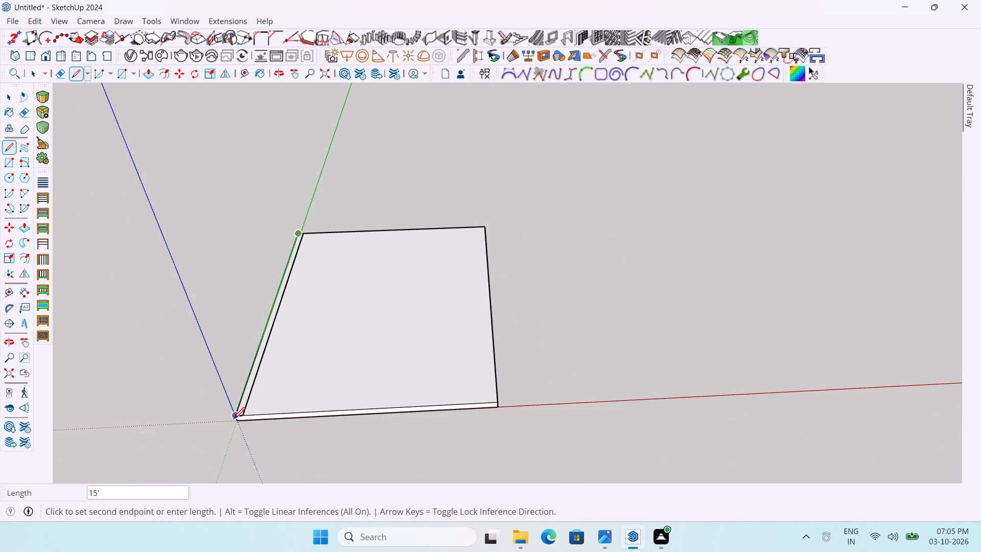
pyautogui.click(233, 419)
pyautogui.press('space')
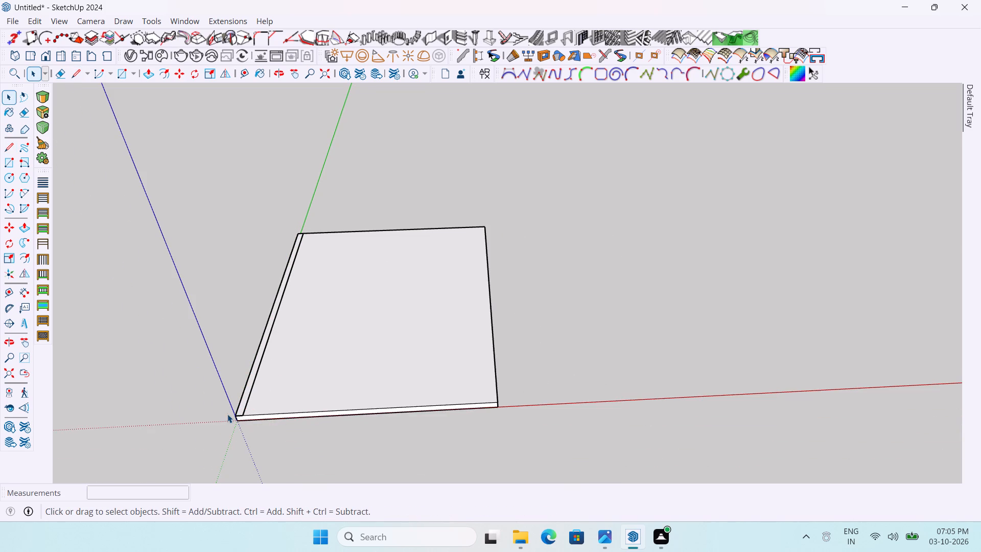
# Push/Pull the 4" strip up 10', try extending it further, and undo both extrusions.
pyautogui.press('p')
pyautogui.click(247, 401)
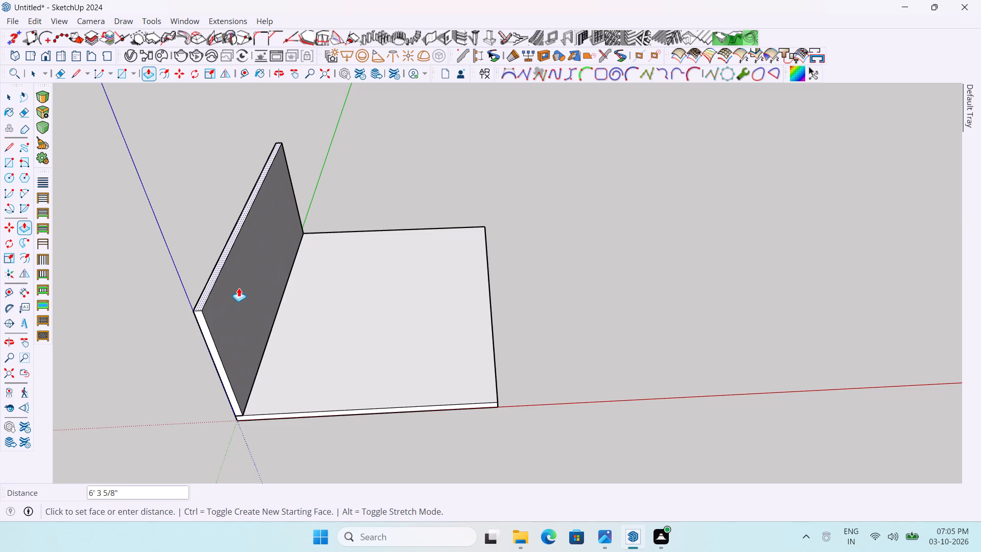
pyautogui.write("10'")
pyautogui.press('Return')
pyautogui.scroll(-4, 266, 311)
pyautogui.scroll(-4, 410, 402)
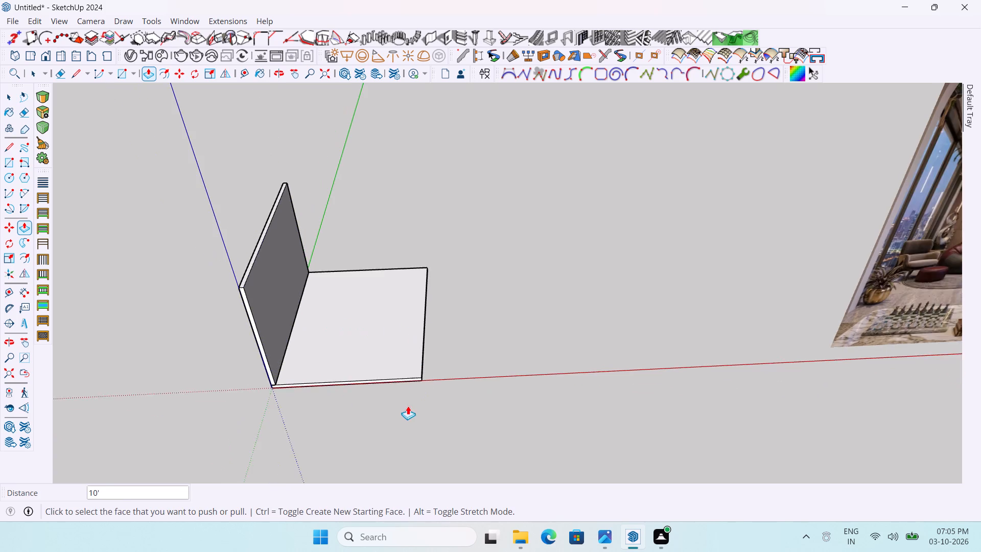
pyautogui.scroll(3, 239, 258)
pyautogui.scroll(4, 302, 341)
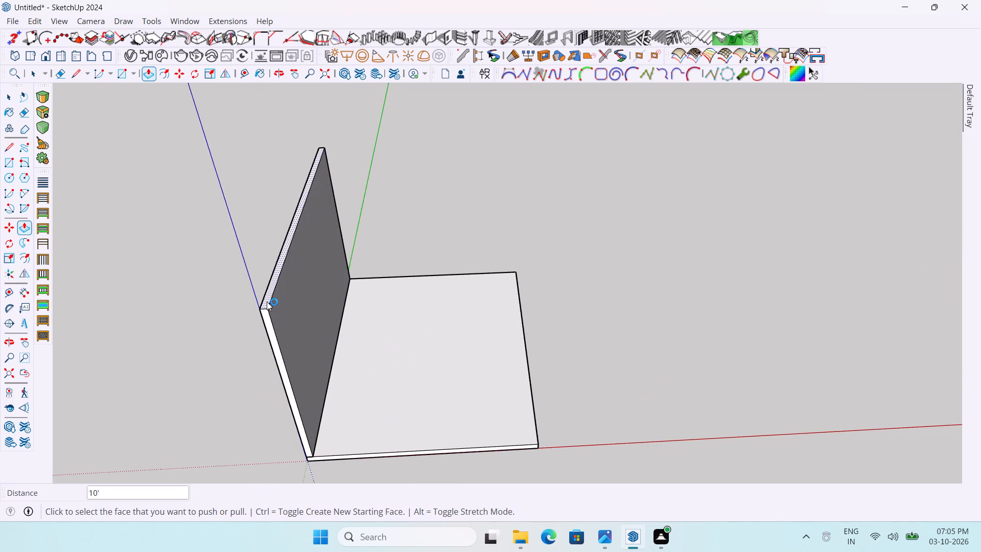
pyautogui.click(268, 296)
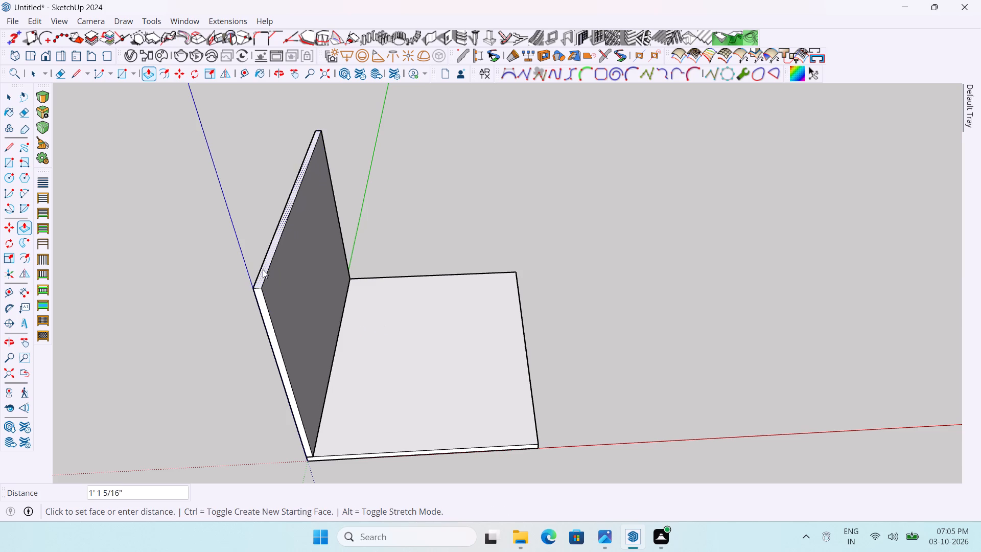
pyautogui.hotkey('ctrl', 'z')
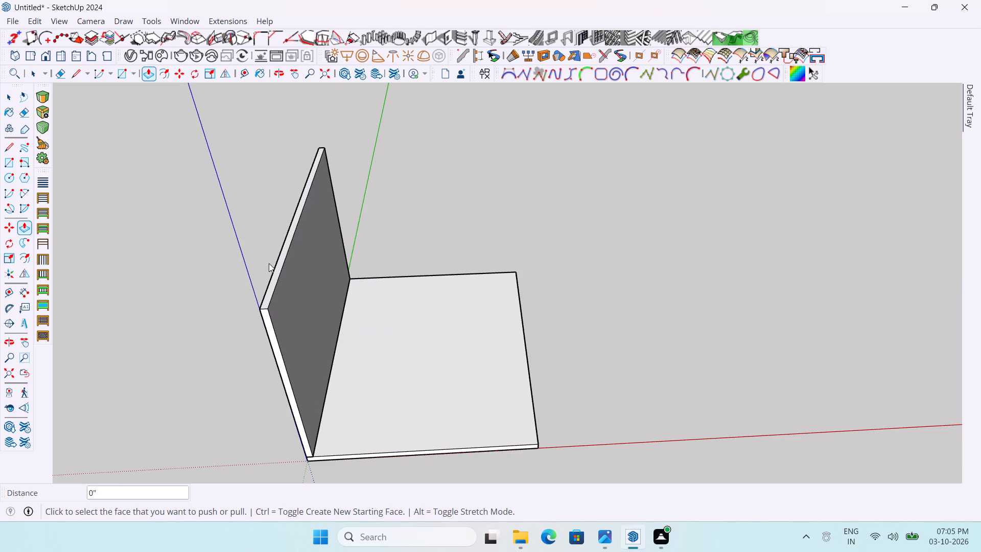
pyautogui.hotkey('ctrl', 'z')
# Push/Pull the 4" strip along the green-axis edge up 12' to form a side wall.
pyautogui.click(312, 443)
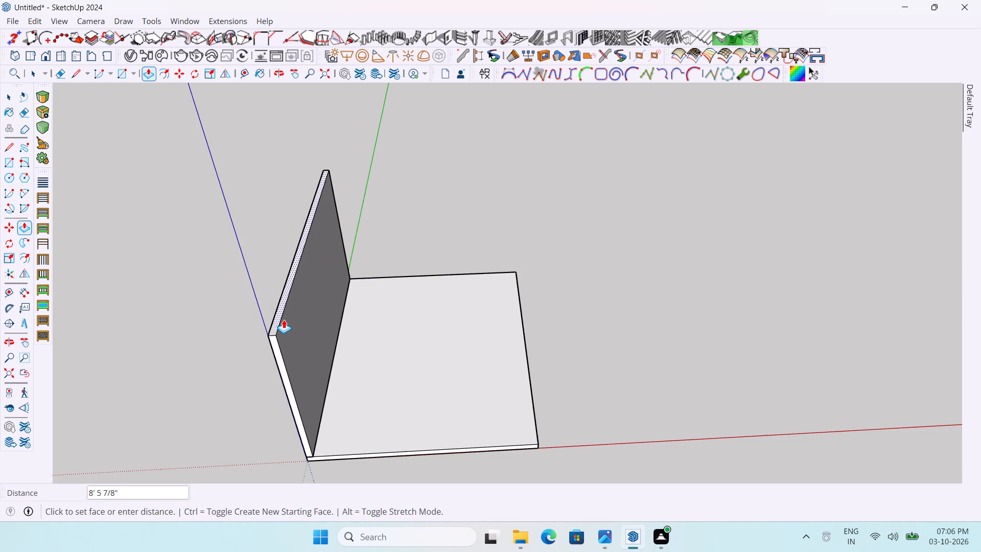
pyautogui.write("12'")
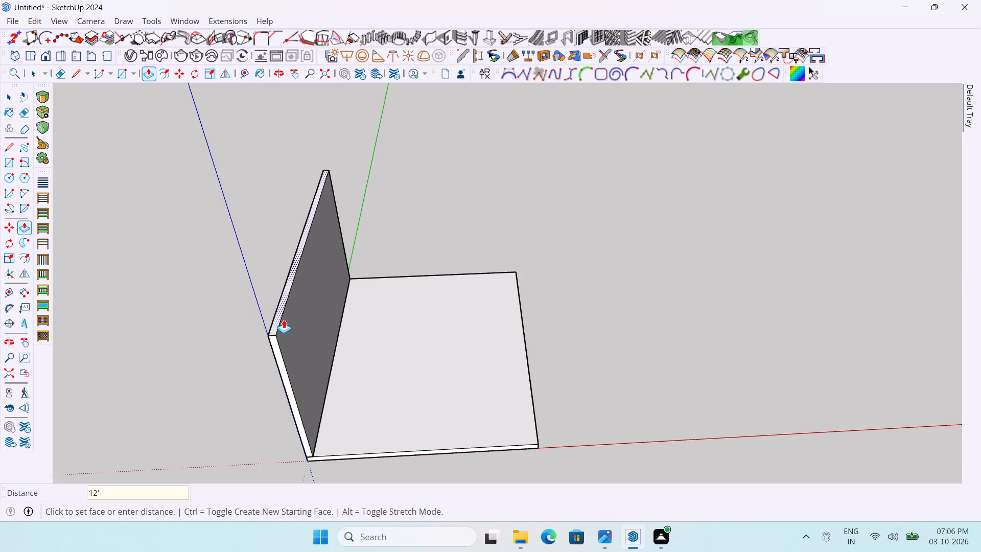
pyautogui.press('Return')
pyautogui.press('space')
# Make the whole 12' high side wall a separate group.
pyautogui.tripleClick(294, 324)
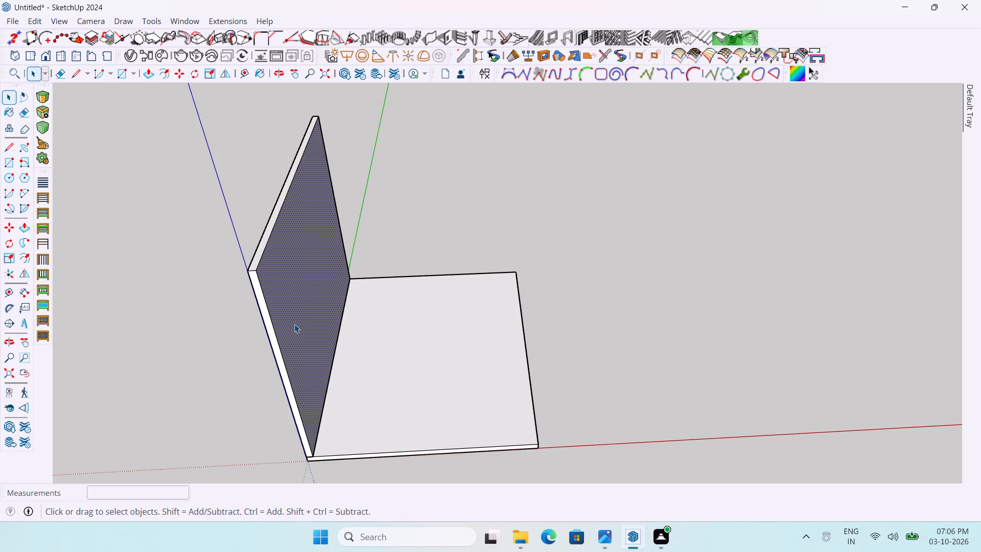
pyautogui.click(294, 324)
pyautogui.rightClick(294, 324)
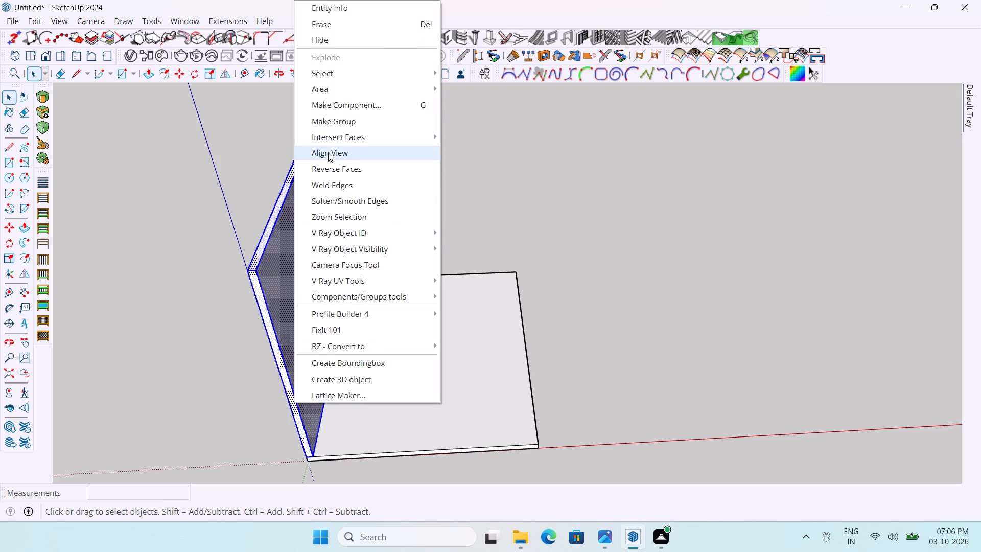
pyautogui.click(332, 125)
pyautogui.click(224, 270)
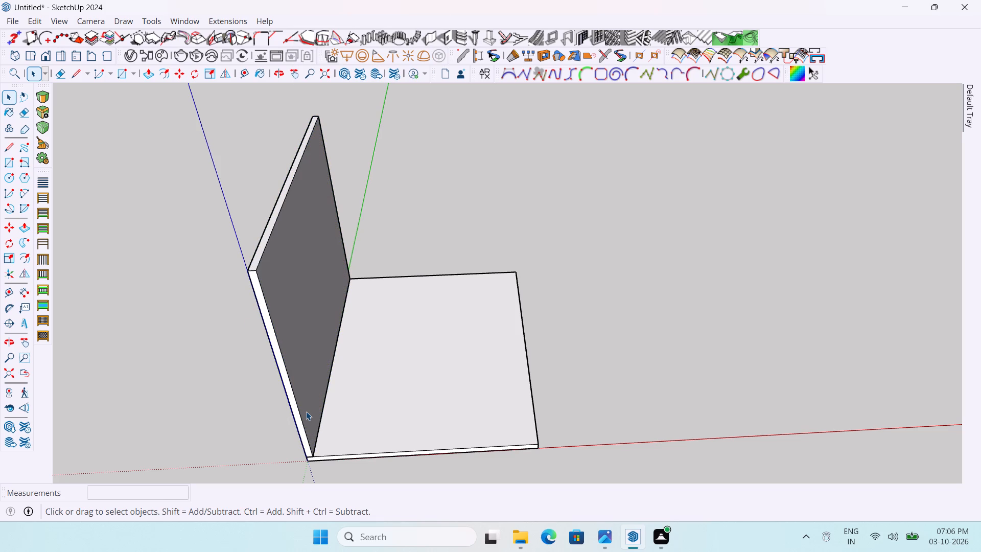
# Copy the side wall group along the red axis to the slab's opposite 15' edge, flush with its outer corner.
pyautogui.click(306, 411)
pyautogui.scroll(4, 308, 513)
pyautogui.press('m')
pyautogui.scroll(5, 327, 461)
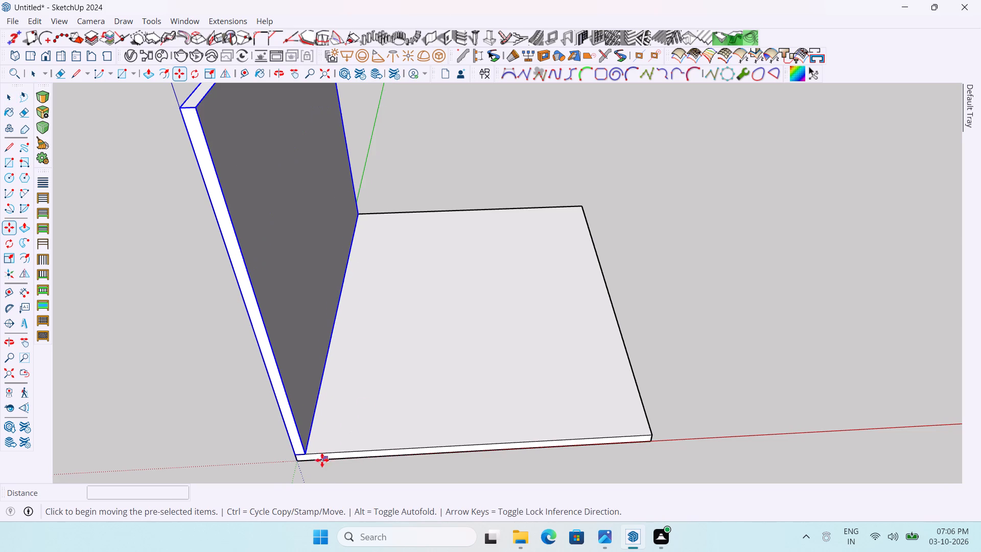
pyautogui.keyDown('ctrl'); pyautogui.click(309, 452); pyautogui.keyUp('ctrl')
pyautogui.scroll(3, 623, 435)
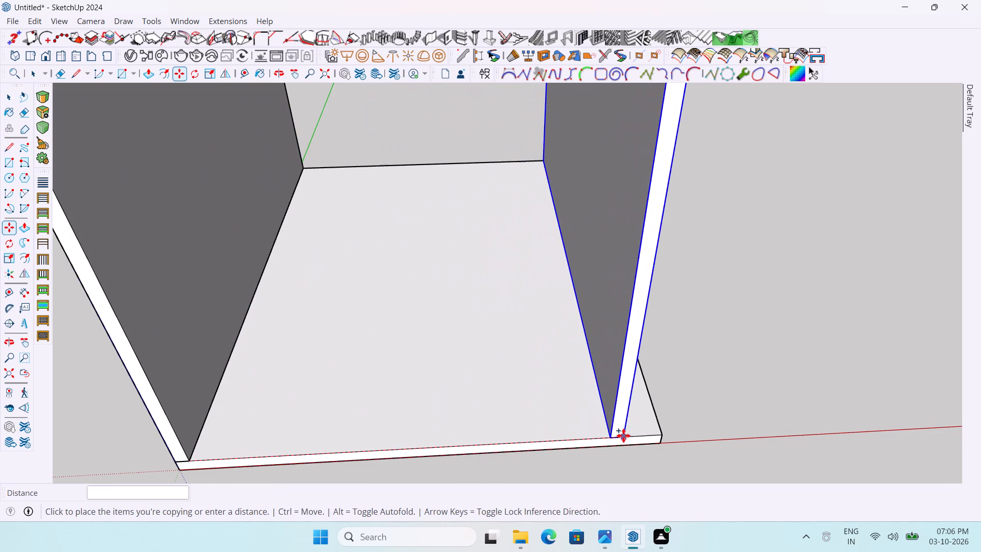
pyautogui.click(664, 433)
pyautogui.scroll(-6, 616, 438)
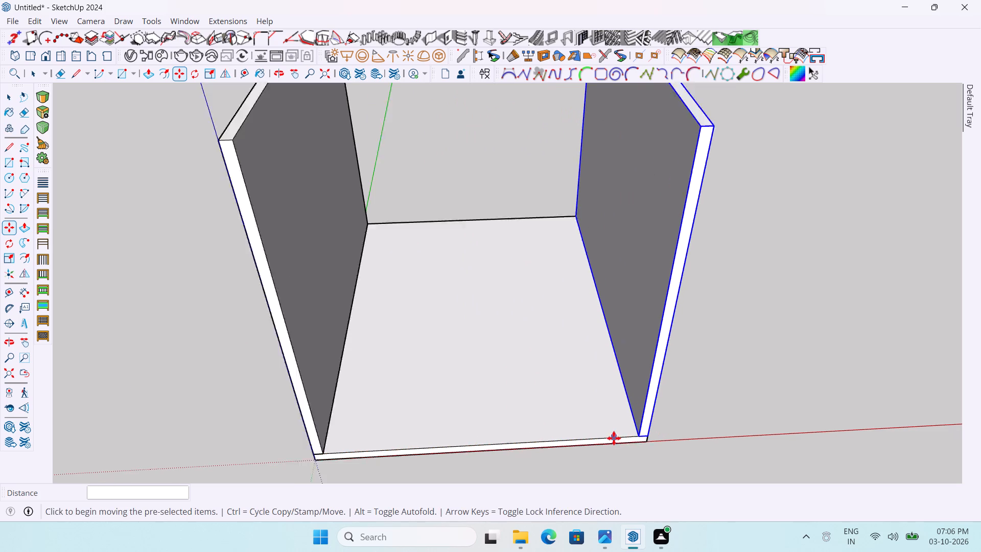
pyautogui.scroll(-1, 614, 438)
pyautogui.press('space')
pyautogui.click(682, 418)
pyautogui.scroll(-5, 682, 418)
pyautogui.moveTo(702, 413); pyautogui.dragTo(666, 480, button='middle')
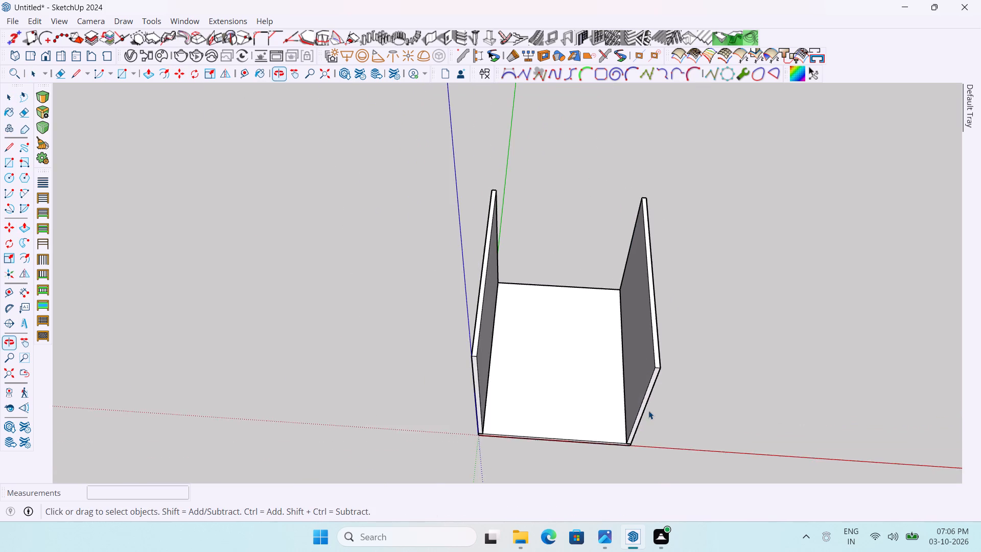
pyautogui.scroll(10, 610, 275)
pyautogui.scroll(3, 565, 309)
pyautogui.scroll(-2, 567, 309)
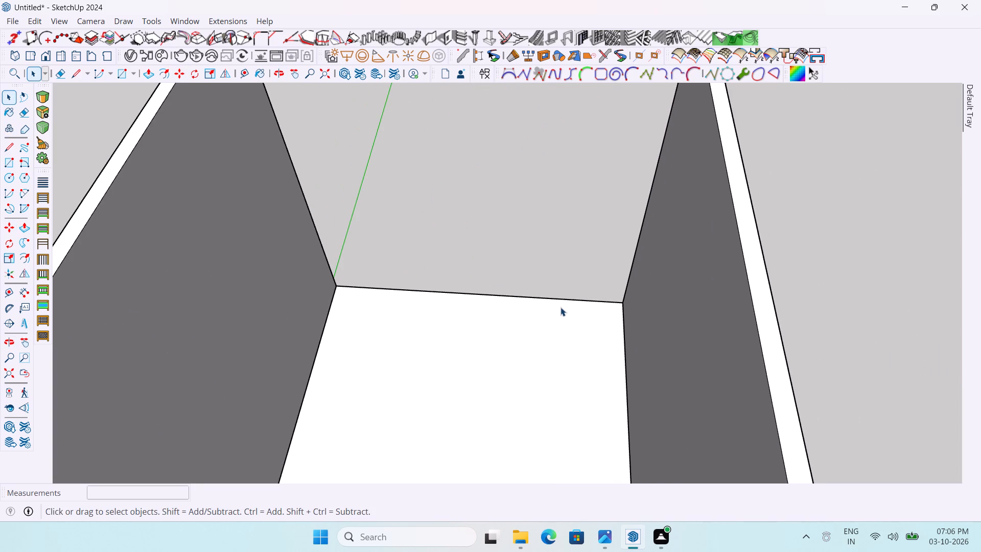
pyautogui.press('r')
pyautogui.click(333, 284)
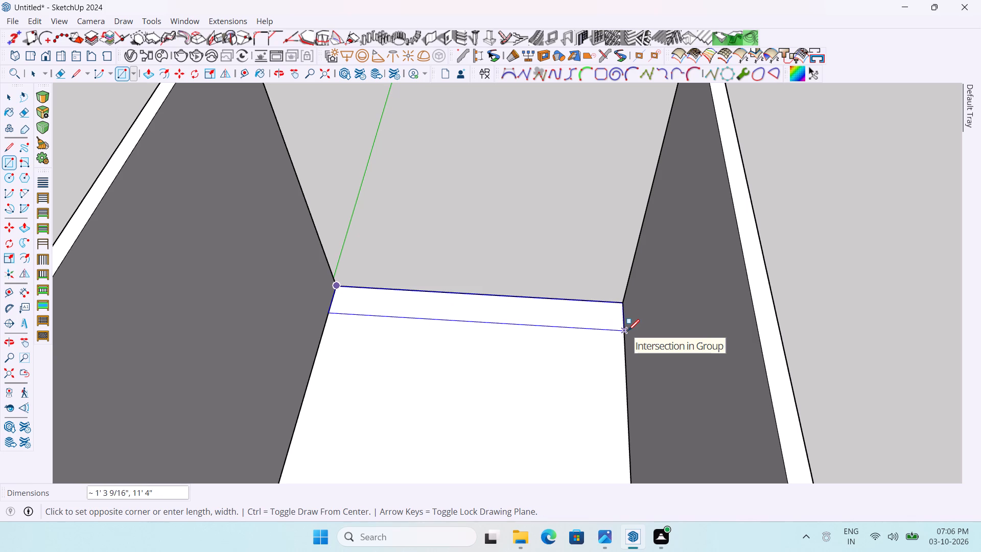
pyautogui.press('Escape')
# Draw a closed 4" deep, 11' 4" long strip with lines along the slab's back edge between the side walls.
pyautogui.press('l')
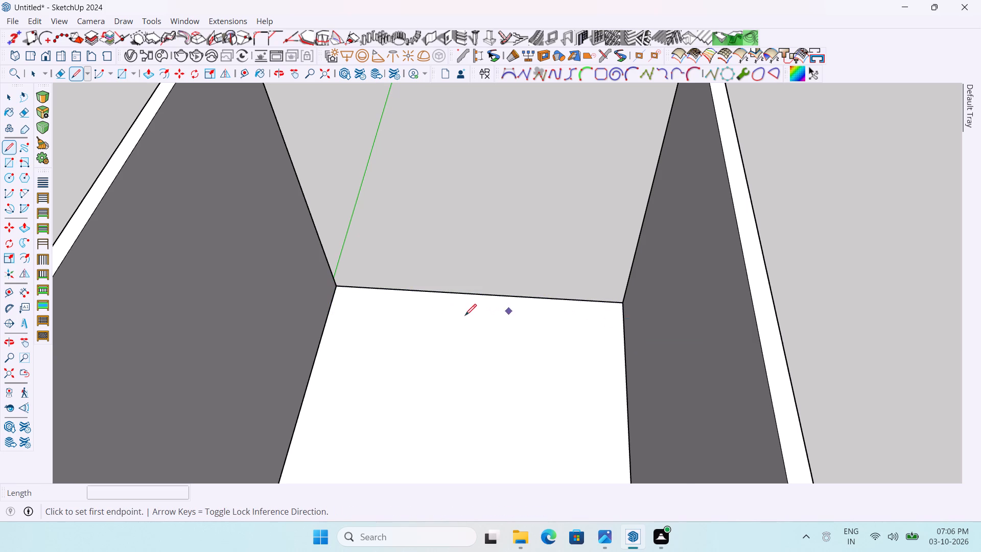
pyautogui.scroll(2, 411, 318)
pyautogui.click(321, 284)
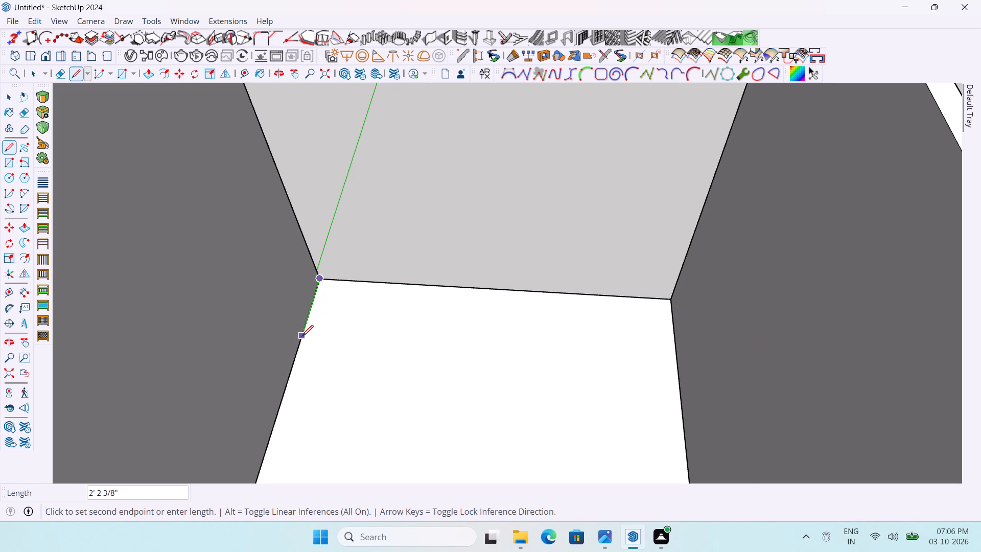
pyautogui.press('4')
pyautogui.press('Return')
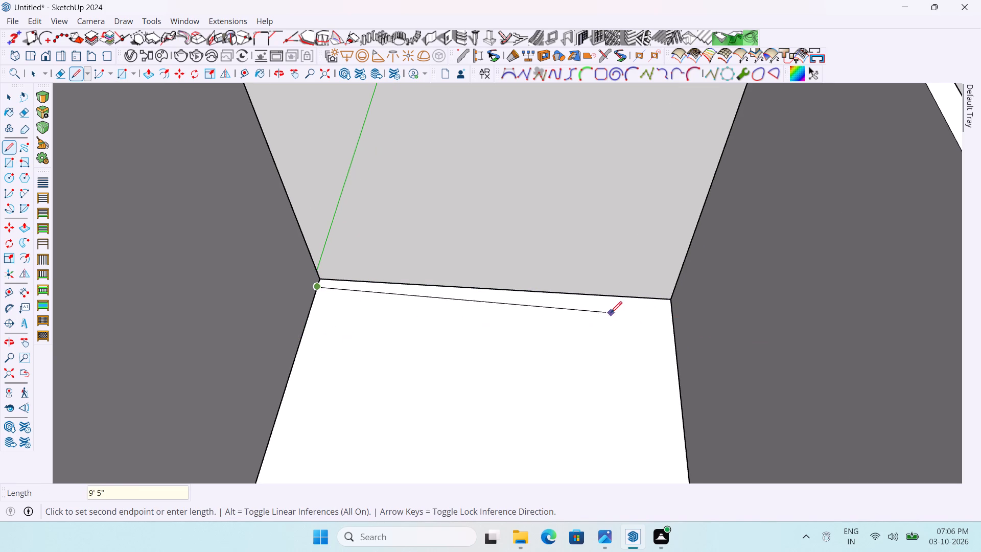
pyautogui.click(670, 308)
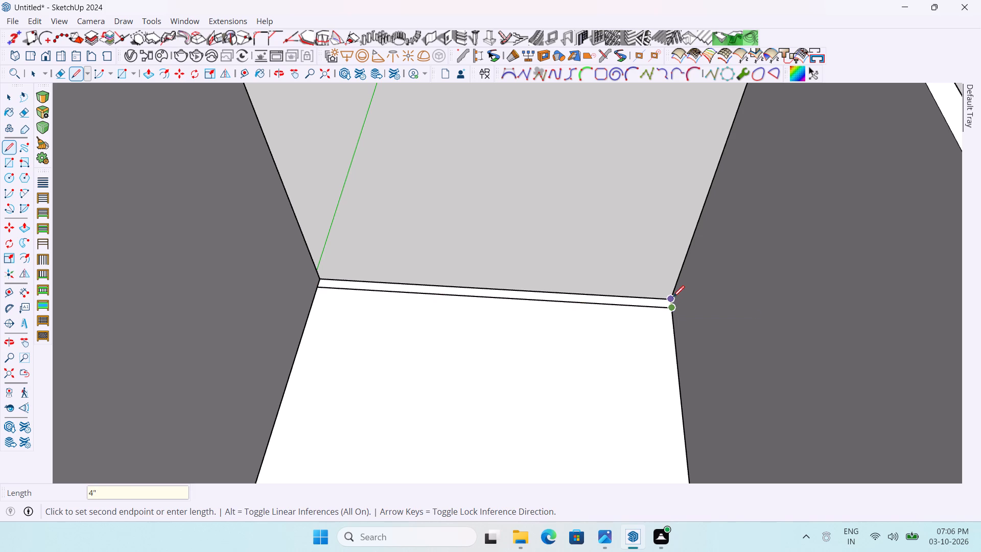
pyautogui.click(673, 297)
pyautogui.click(325, 280)
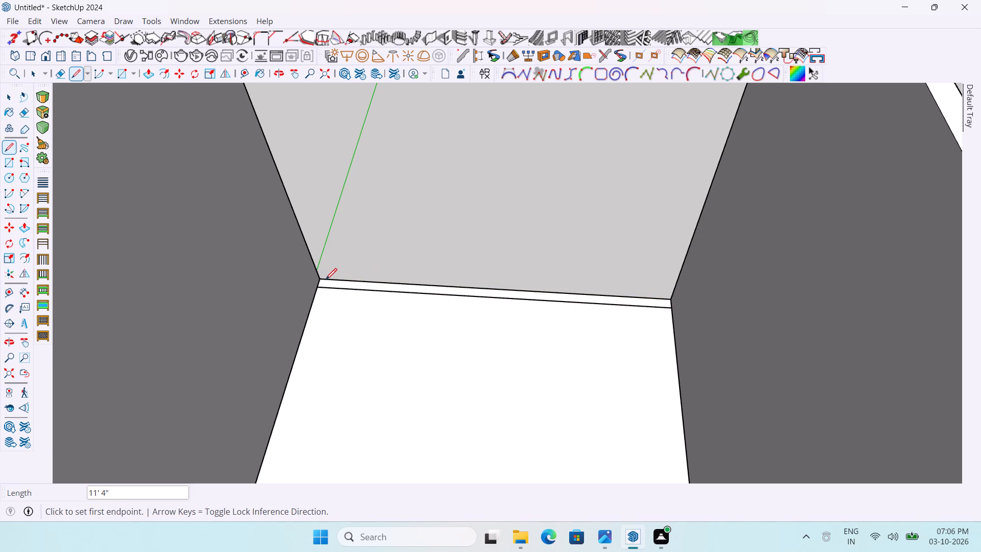
pyautogui.press('space')
# Push/Pull the back strip up 12', level with the tops of the side walls, to form the back wall.
pyautogui.press('p')
pyautogui.click(448, 288)
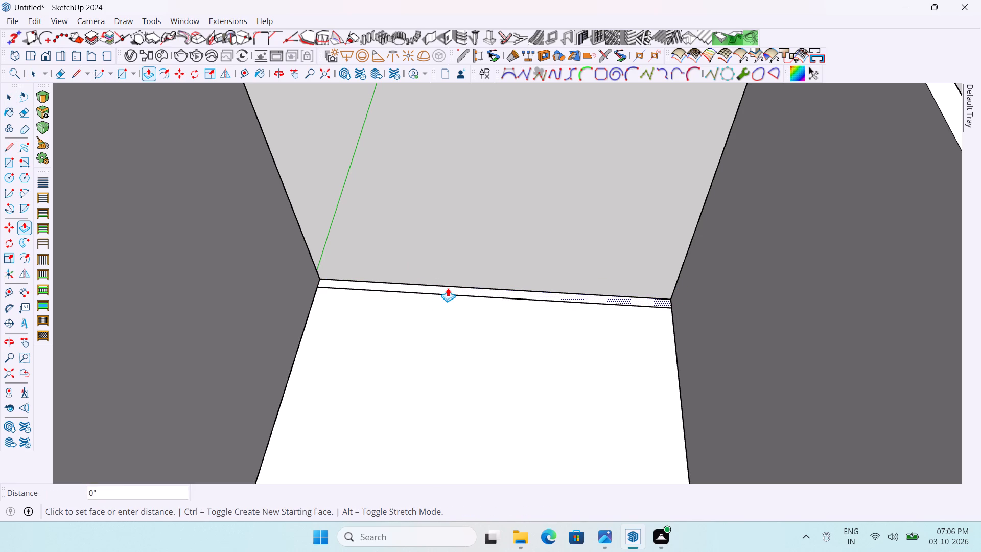
pyautogui.scroll(-6, 424, 228)
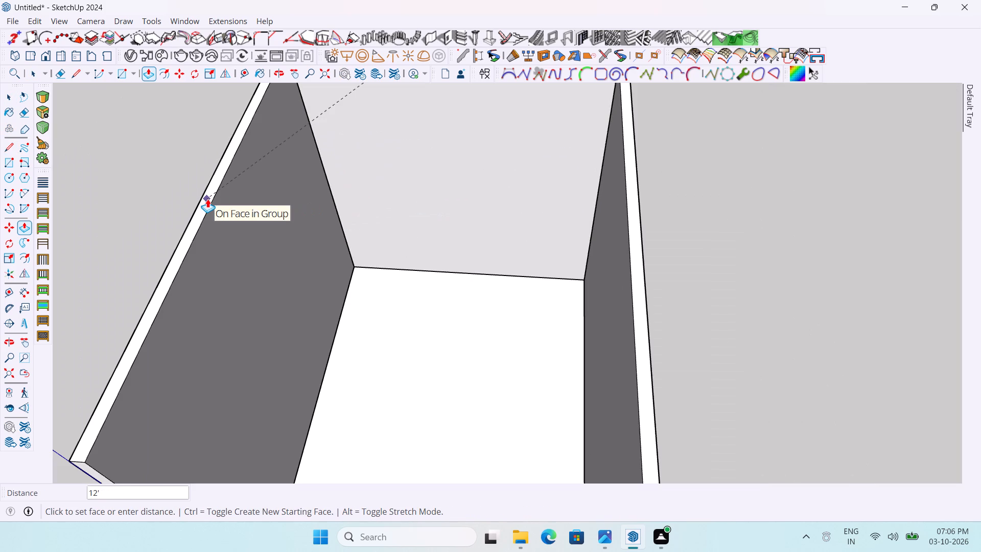
pyautogui.click(207, 205)
pyautogui.scroll(-5, 320, 296)
pyautogui.press('space')
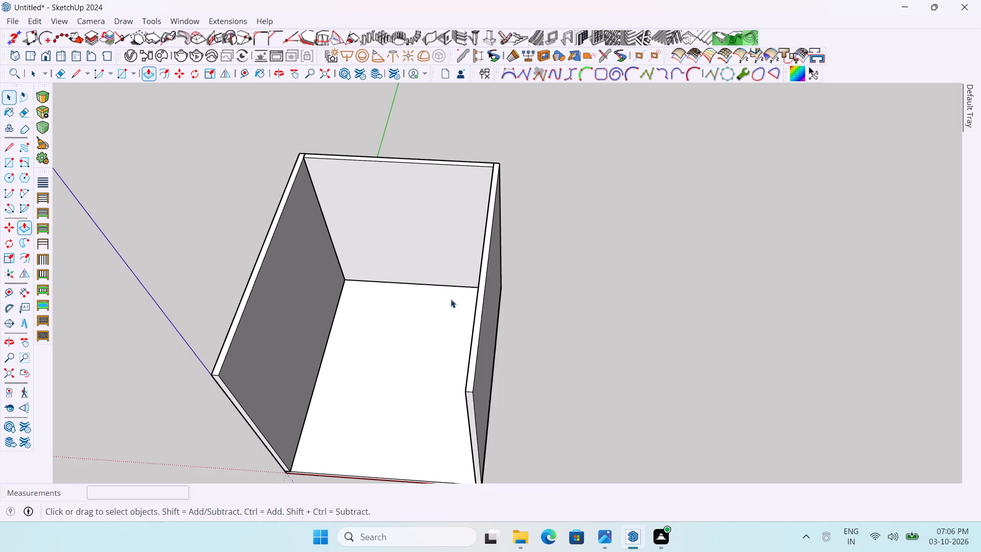
# Make the whole 12' high back wall a separate group.
pyautogui.tripleClick(420, 224)
pyautogui.rightClick(420, 224)
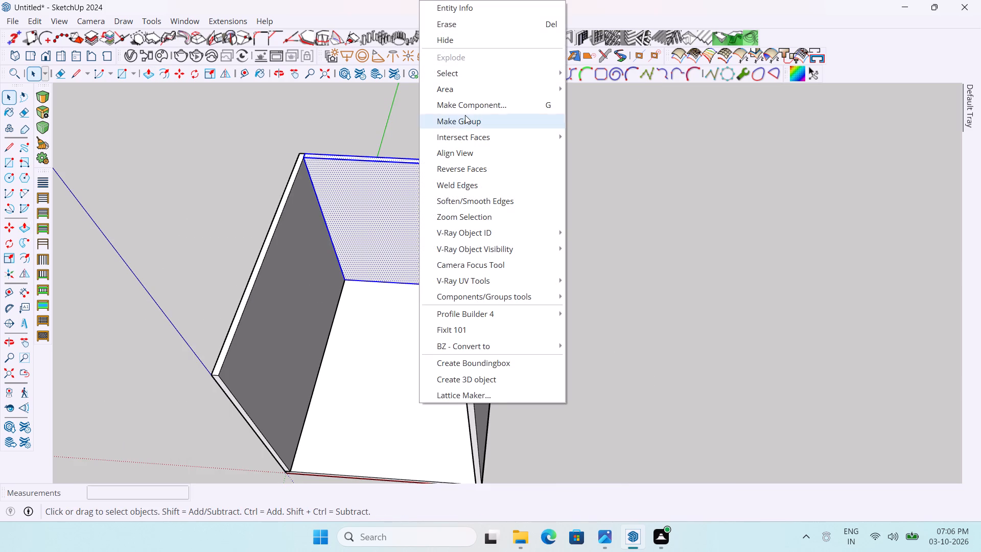
pyautogui.click(465, 114)
pyautogui.click(556, 198)
# Examine the three-walled room from several angles and compare it with the arched lounge reference picture.
pyautogui.scroll(-7, 510, 214)
pyautogui.moveTo(547, 293); pyautogui.dragTo(575, 247, button='middle')
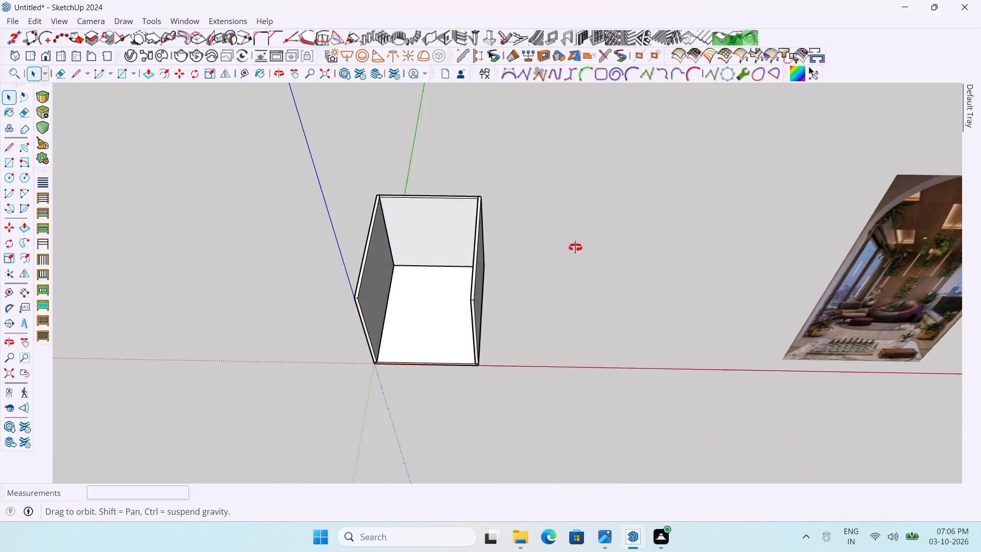
pyautogui.moveTo(575, 247); pyautogui.dragTo(542, 132, button='middle')
pyautogui.scroll(-4, 409, 288)
pyautogui.scroll(4, 566, 191)
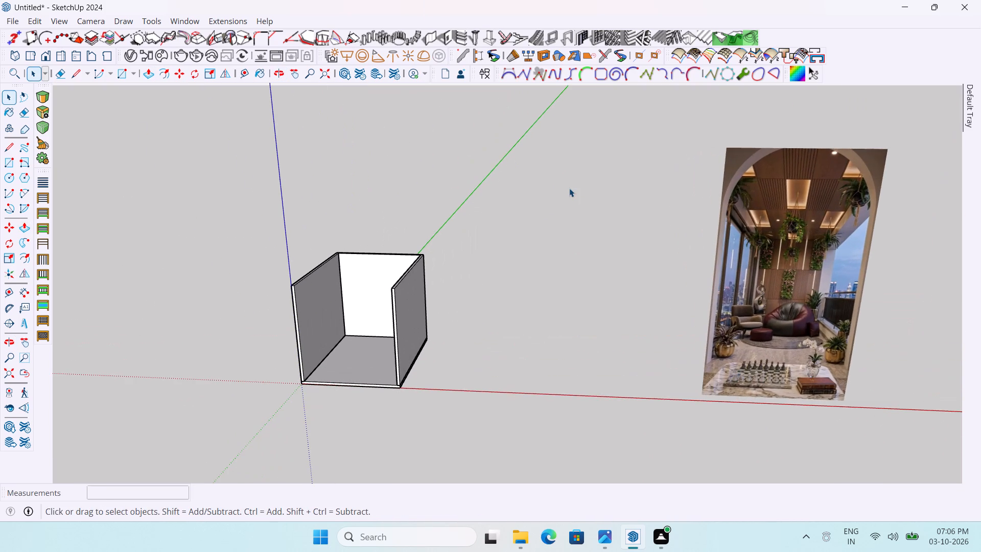
pyautogui.moveTo(600, 224); pyautogui.dragTo(570, 266, button='middle')
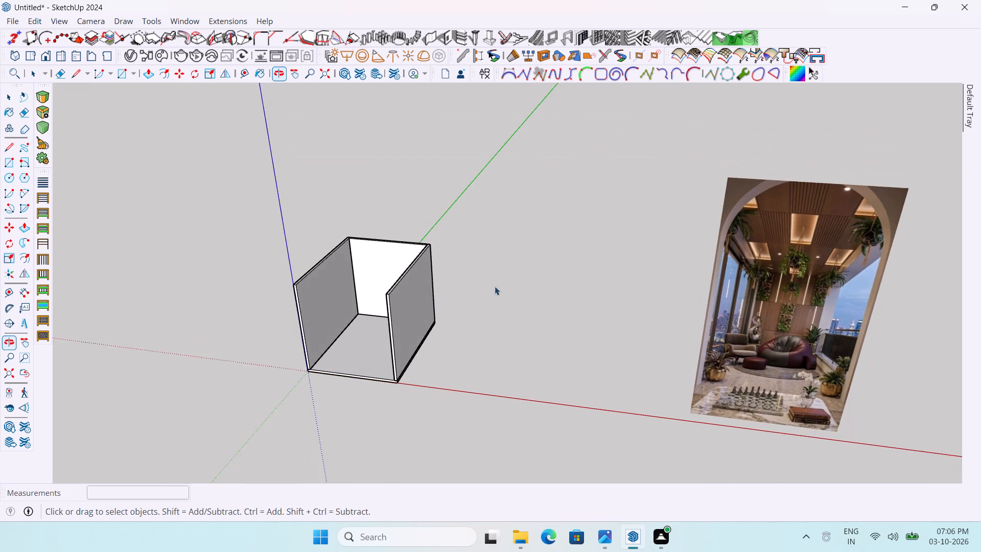
pyautogui.scroll(2, 402, 328)
pyautogui.scroll(-2, 492, 325)
pyautogui.moveTo(447, 335); pyautogui.dragTo(456, 370, button='middle')
pyautogui.scroll(3, 308, 382)
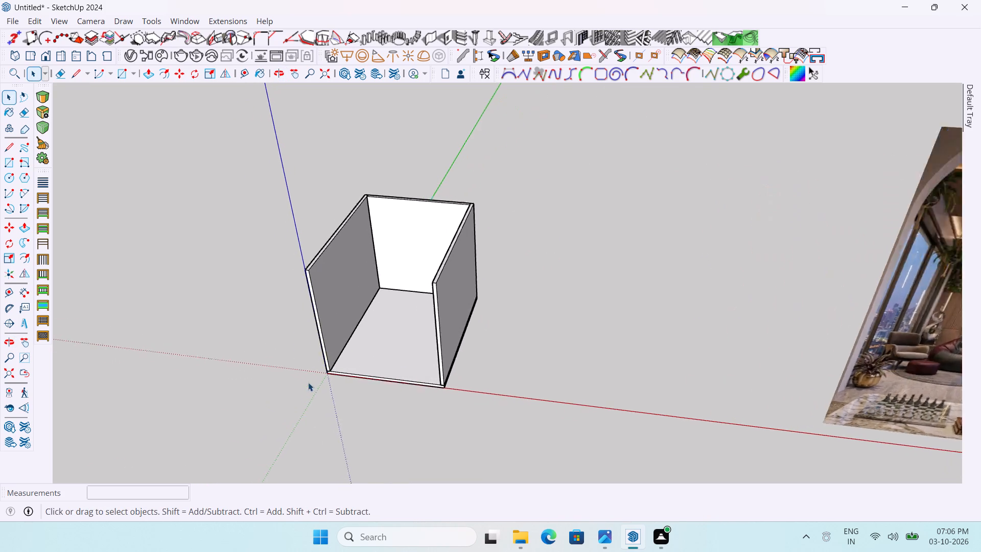
pyautogui.scroll(1, 308, 382)
pyautogui.scroll(3, 389, 343)
pyautogui.scroll(-3, 407, 341)
pyautogui.moveTo(414, 337); pyautogui.dragTo(447, 219, button='middle')
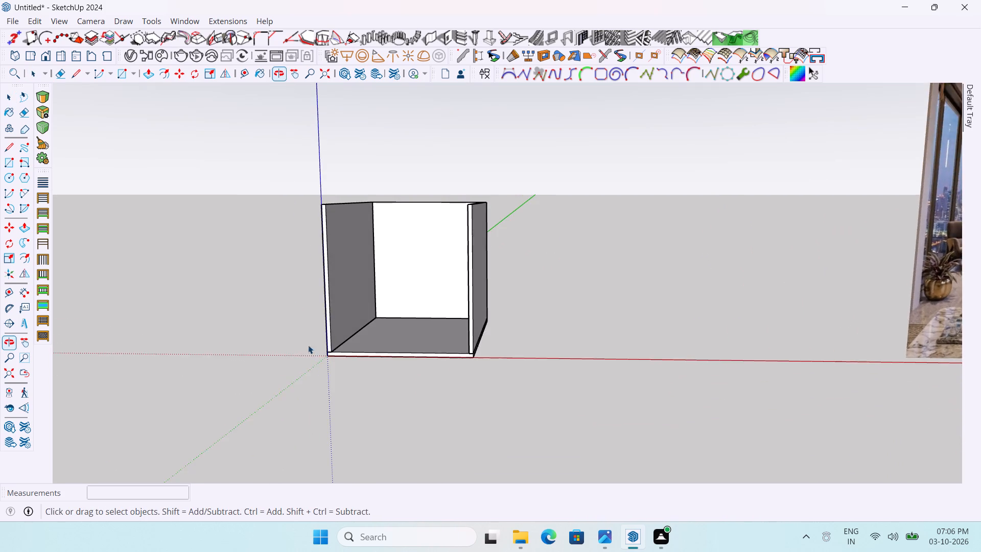
pyautogui.scroll(-4, 322, 384)
pyautogui.scroll(3, 418, 256)
pyautogui.scroll(-3, 343, 319)
pyautogui.scroll(1, 426, 238)
pyautogui.scroll(-2, 426, 238)
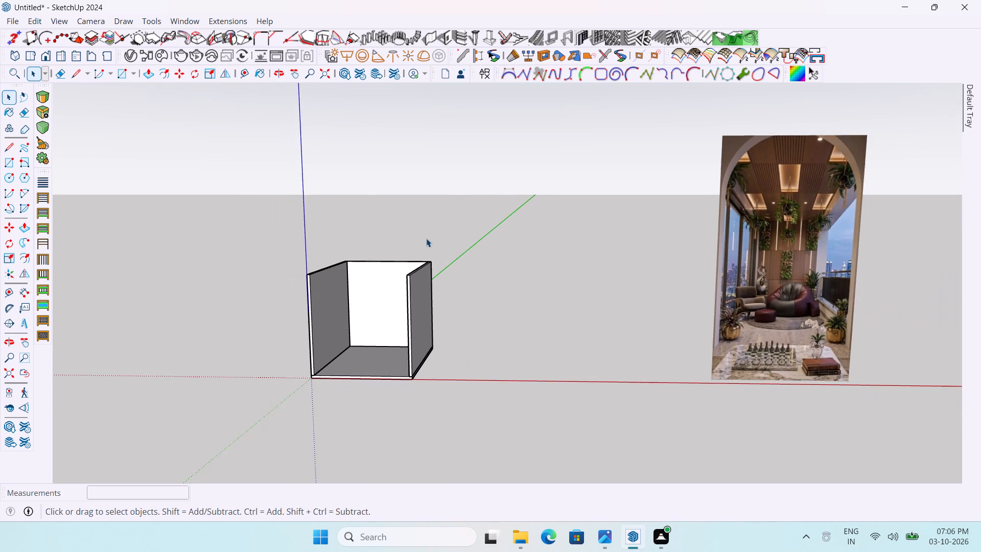
pyautogui.scroll(2, 426, 238)
pyautogui.scroll(-1, 426, 238)
pyautogui.scroll(2, 415, 217)
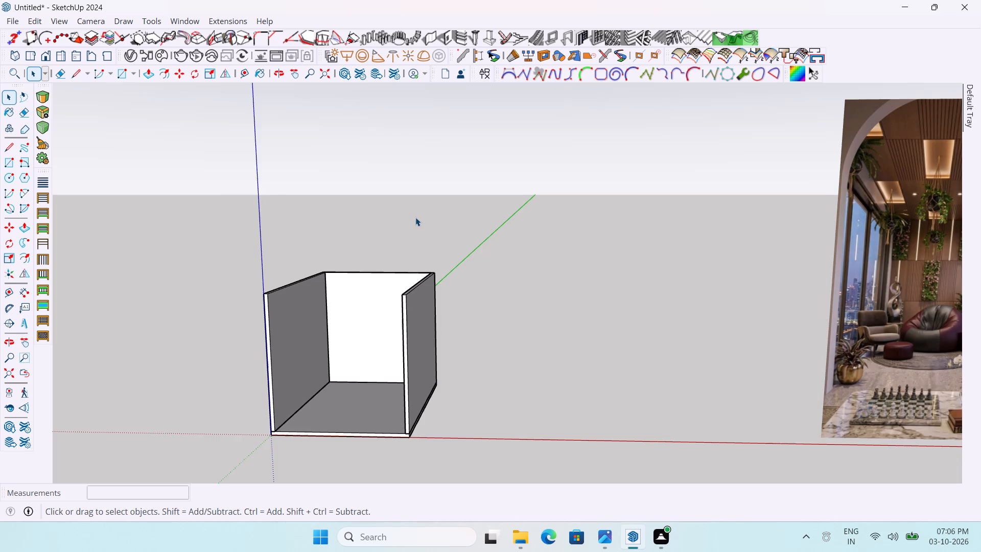
pyautogui.scroll(-1, 415, 217)
pyautogui.scroll(1, 393, 269)
# Push/Pull the outer face of the side wall nearest the reference picture outward by 4" inside its group.
pyautogui.moveTo(438, 308); pyautogui.dragTo(449, 311, button='middle')
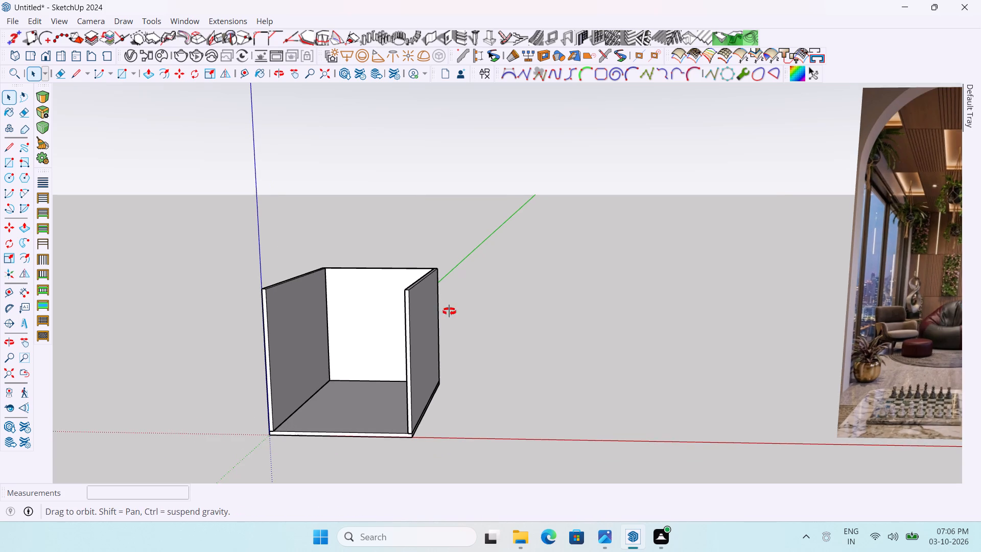
pyautogui.moveTo(449, 311); pyautogui.dragTo(523, 311, button='middle')
pyautogui.scroll(3, 401, 344)
pyautogui.scroll(-2, 493, 315)
pyautogui.moveTo(493, 316); pyautogui.dragTo(501, 337, button='middle')
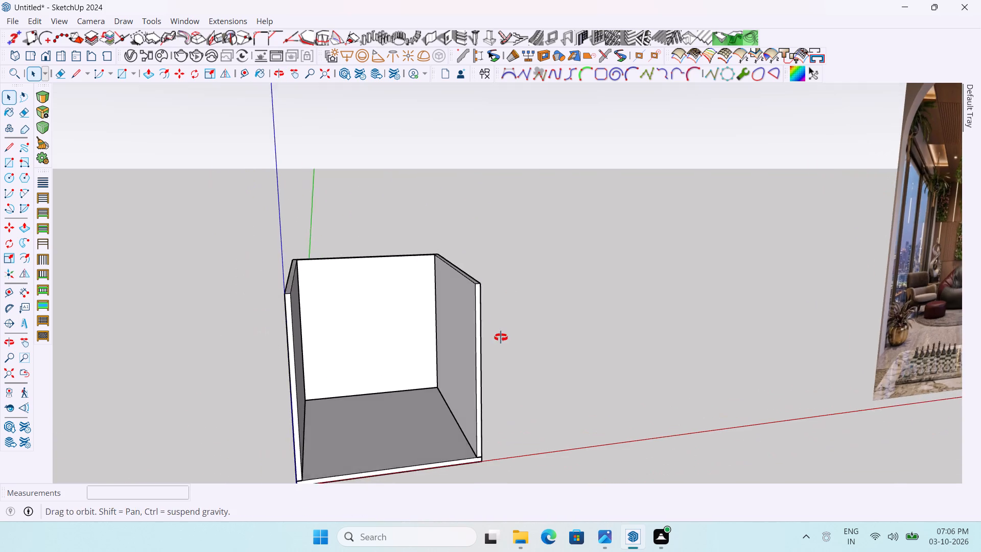
pyautogui.moveTo(501, 337); pyautogui.dragTo(504, 340, button='middle')
pyautogui.scroll(2, 418, 371)
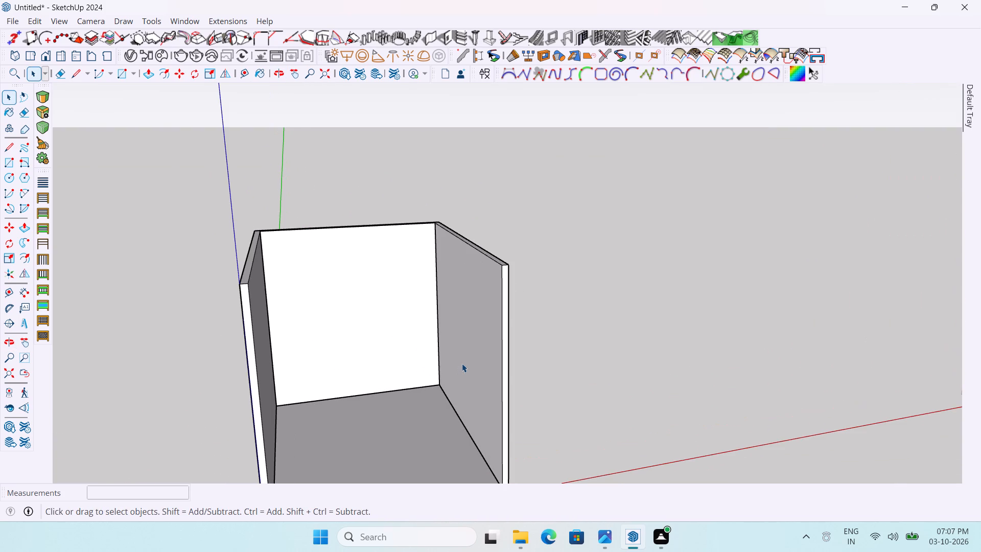
pyautogui.doubleClick(462, 363)
pyautogui.press('p')
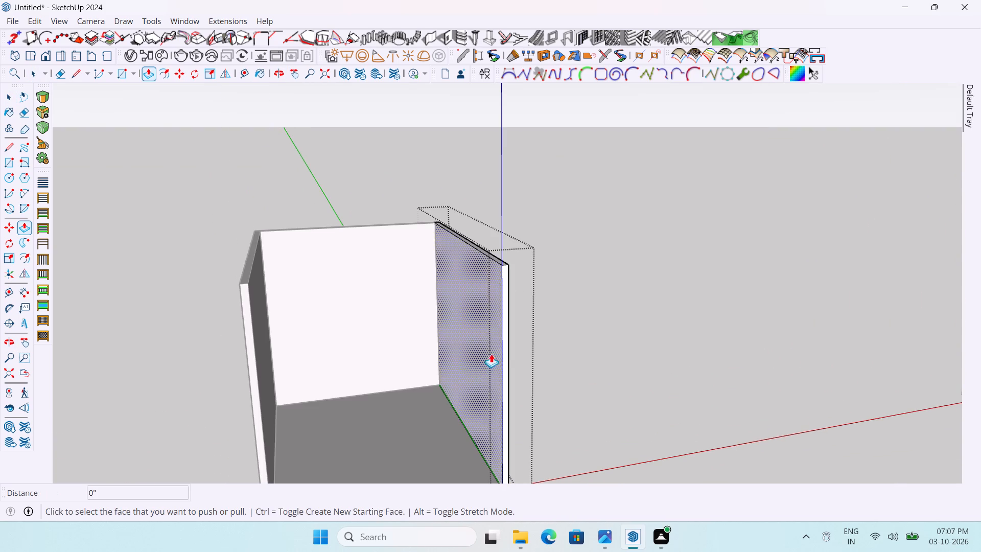
pyautogui.moveTo(590, 351); pyautogui.dragTo(450, 362, button='middle')
pyautogui.scroll(1, 442, 340)
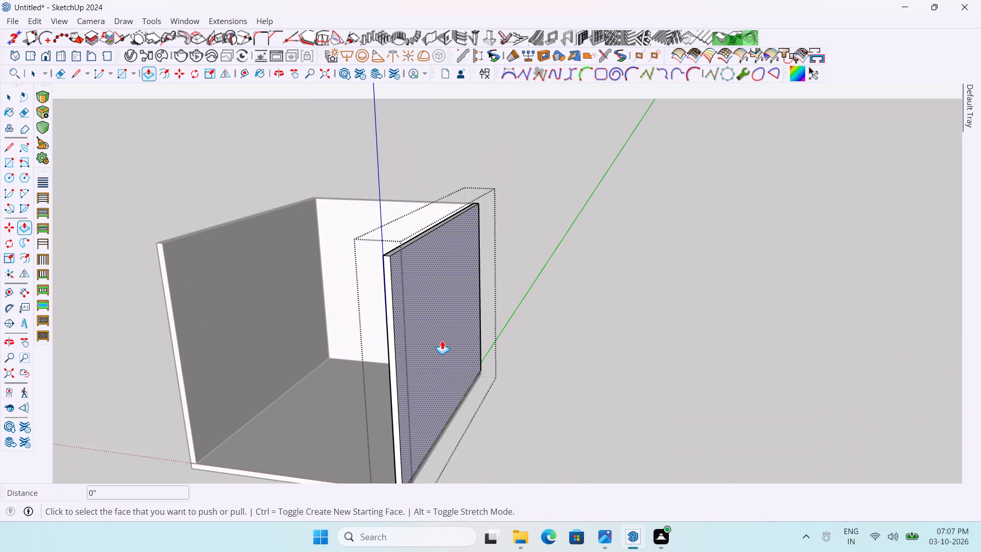
pyautogui.click(442, 340)
pyautogui.press('4')
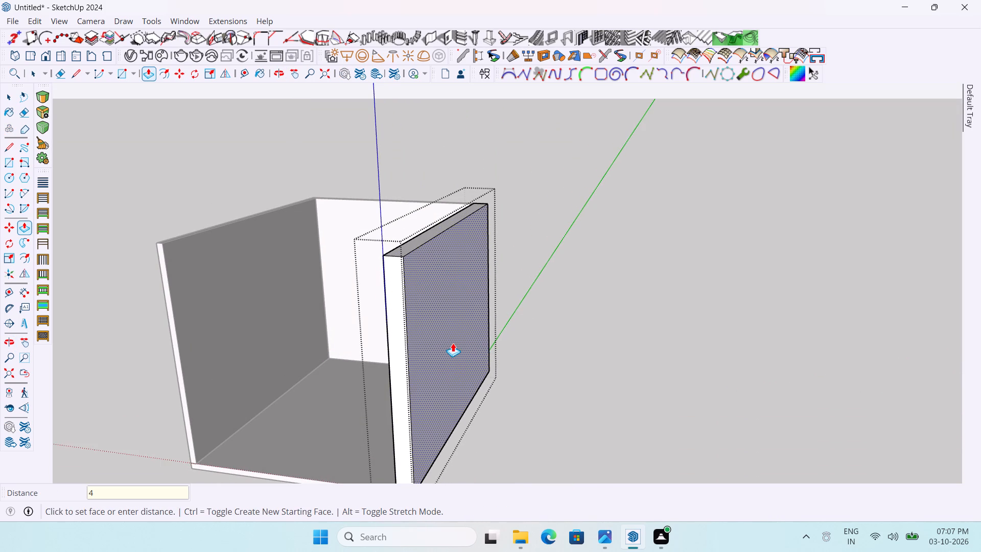
pyautogui.press('Return')
pyautogui.scroll(-3, 555, 217)
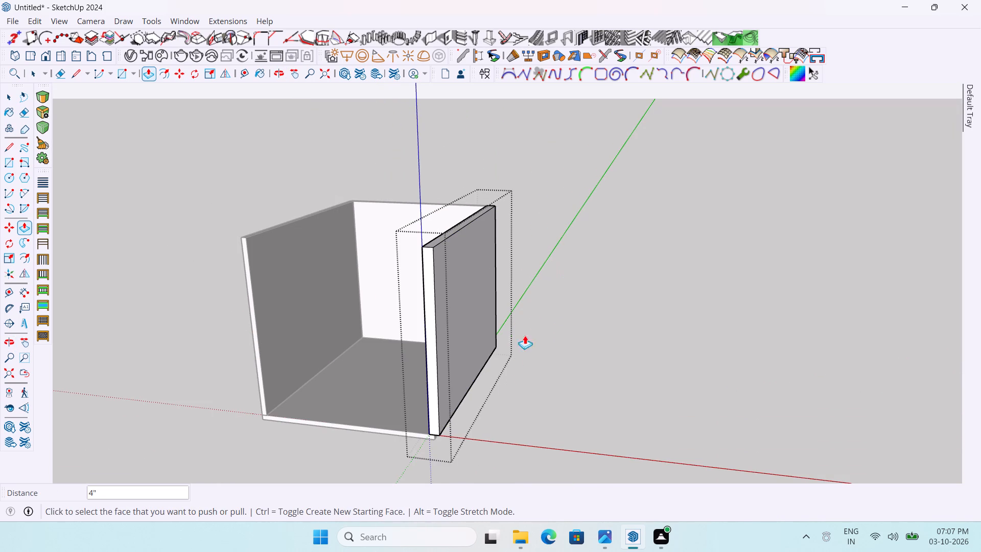
pyautogui.press('space')
pyautogui.click(556, 382)
# Push/Pull the floor slab's side face outward, flush with the outer face of the thickened side wall.
pyautogui.scroll(4, 444, 428)
pyautogui.scroll(1, 507, 441)
pyautogui.moveTo(507, 441); pyautogui.dragTo(490, 329, button='middle')
pyautogui.doubleClick(385, 335)
pyautogui.click(385, 334)
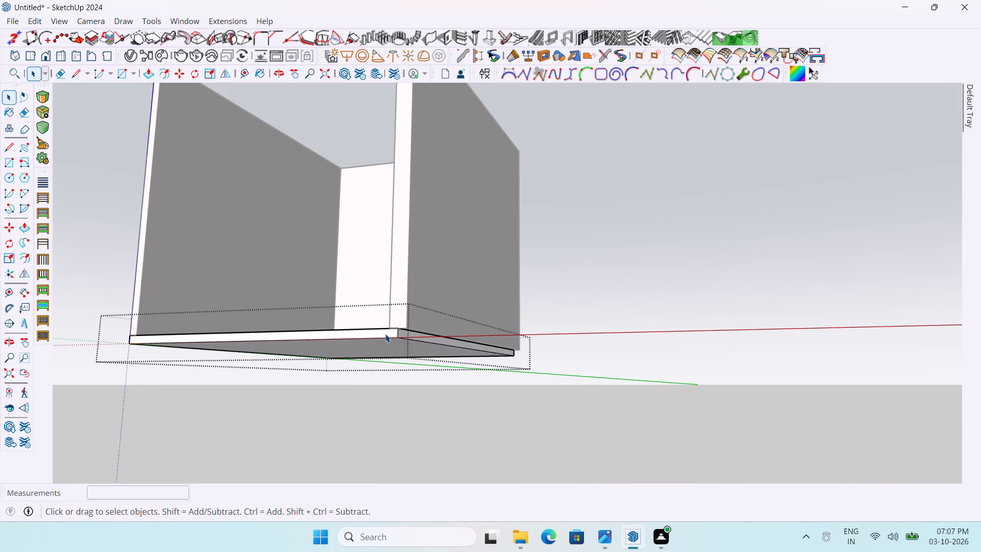
pyautogui.press('p')
pyautogui.scroll(3, 436, 339)
pyautogui.click(389, 335)
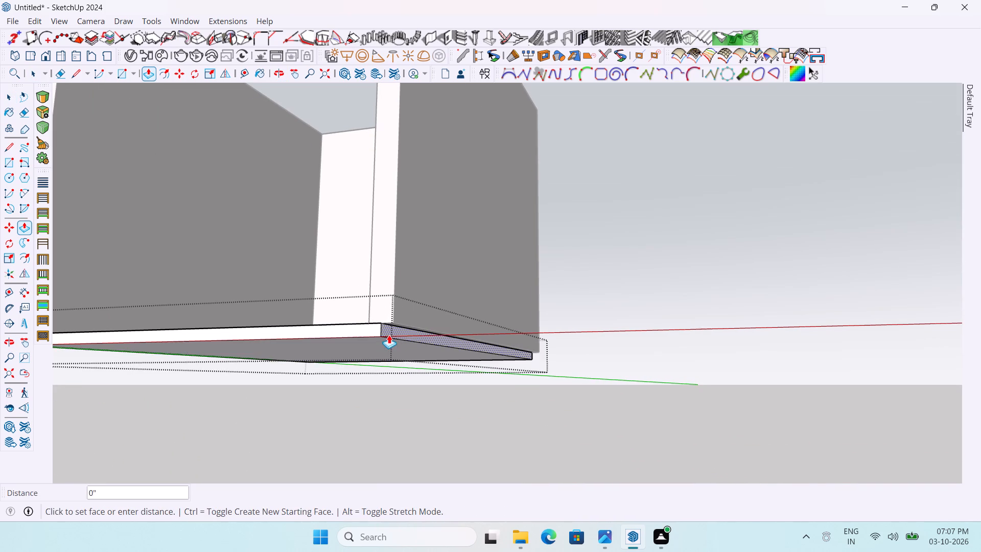
pyautogui.click(394, 320)
pyautogui.press('space')
pyautogui.click(580, 293)
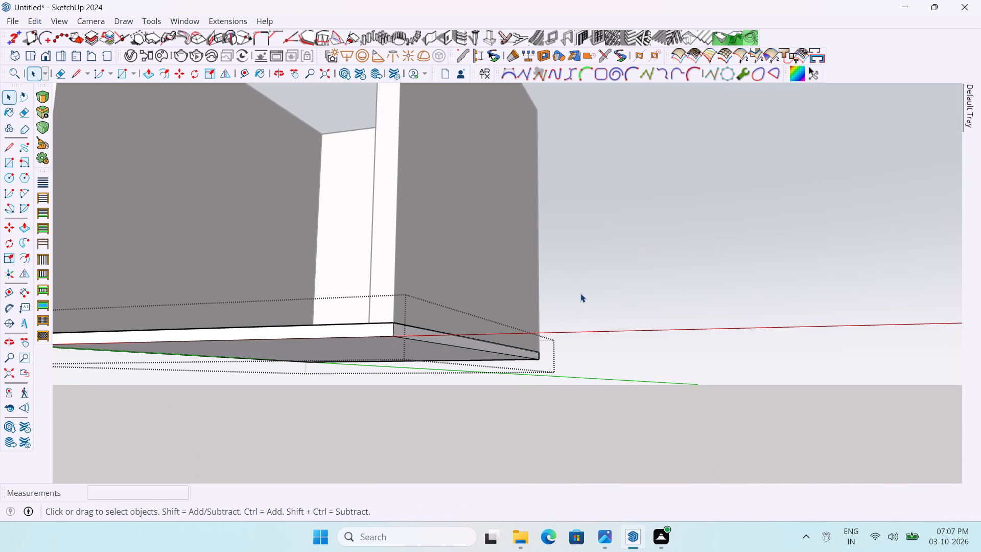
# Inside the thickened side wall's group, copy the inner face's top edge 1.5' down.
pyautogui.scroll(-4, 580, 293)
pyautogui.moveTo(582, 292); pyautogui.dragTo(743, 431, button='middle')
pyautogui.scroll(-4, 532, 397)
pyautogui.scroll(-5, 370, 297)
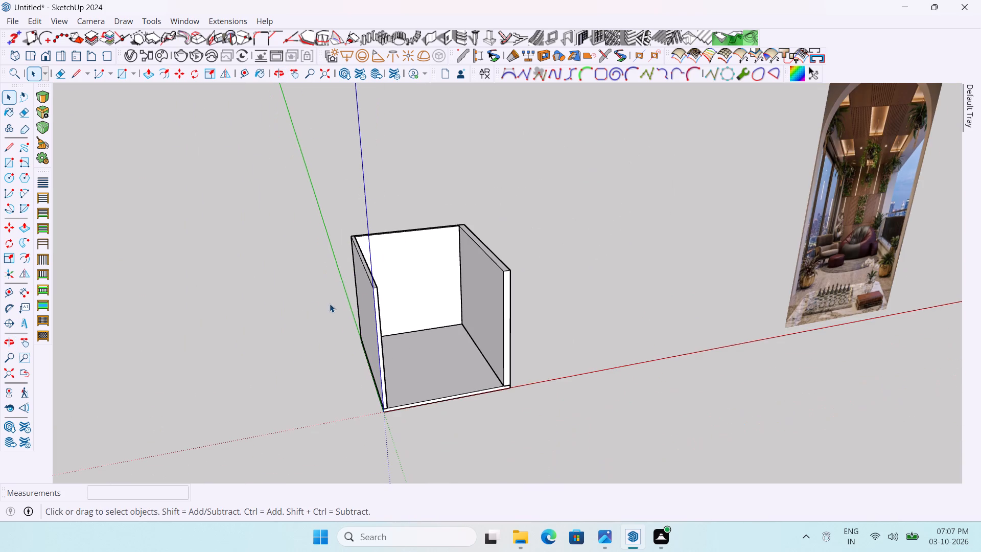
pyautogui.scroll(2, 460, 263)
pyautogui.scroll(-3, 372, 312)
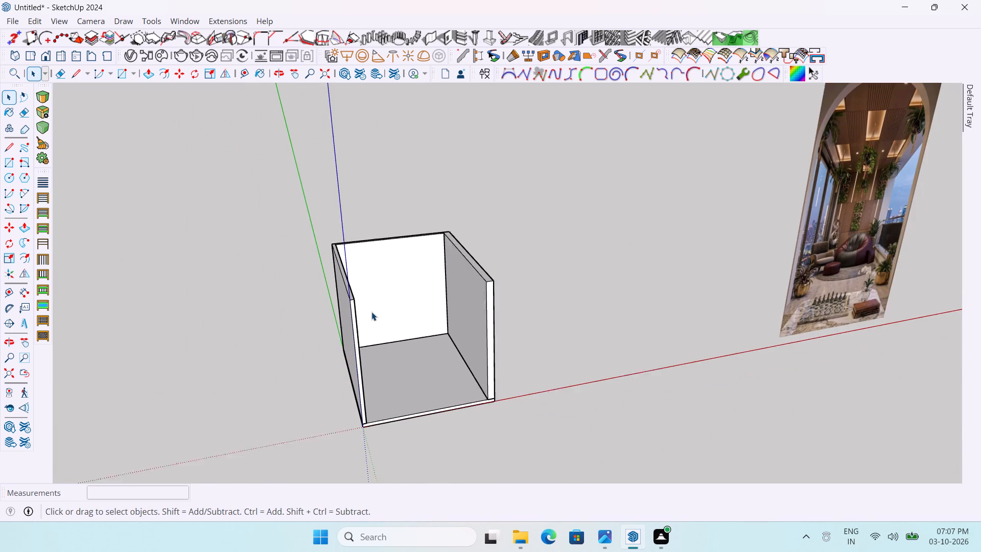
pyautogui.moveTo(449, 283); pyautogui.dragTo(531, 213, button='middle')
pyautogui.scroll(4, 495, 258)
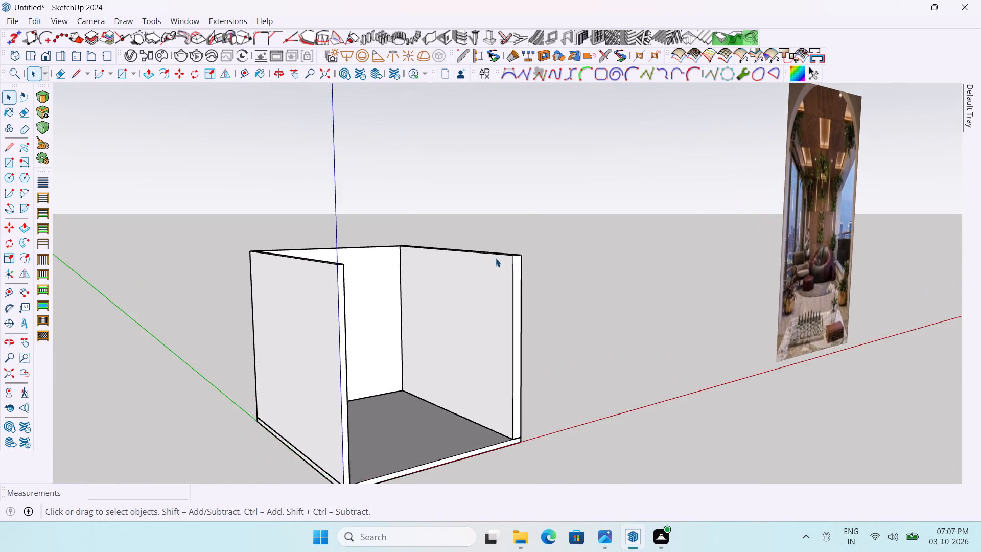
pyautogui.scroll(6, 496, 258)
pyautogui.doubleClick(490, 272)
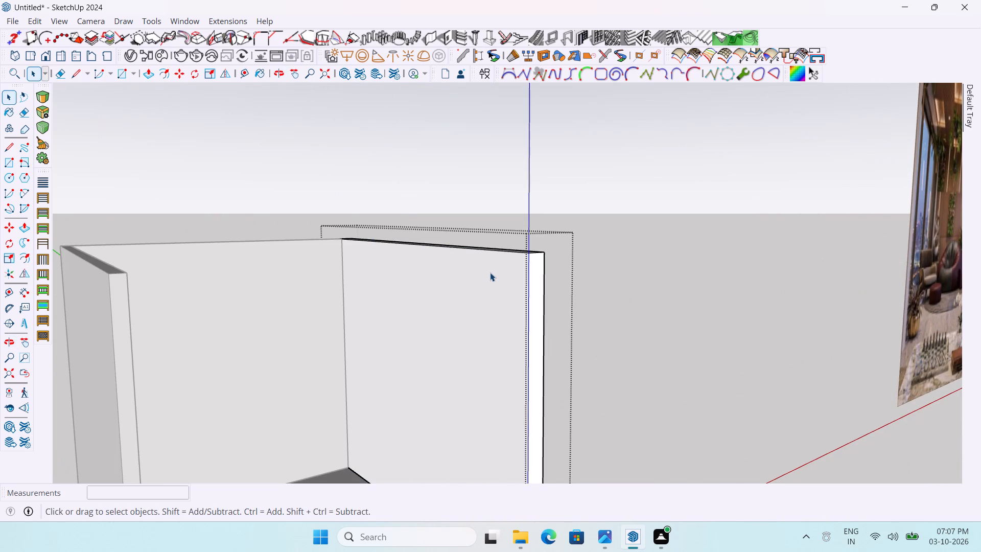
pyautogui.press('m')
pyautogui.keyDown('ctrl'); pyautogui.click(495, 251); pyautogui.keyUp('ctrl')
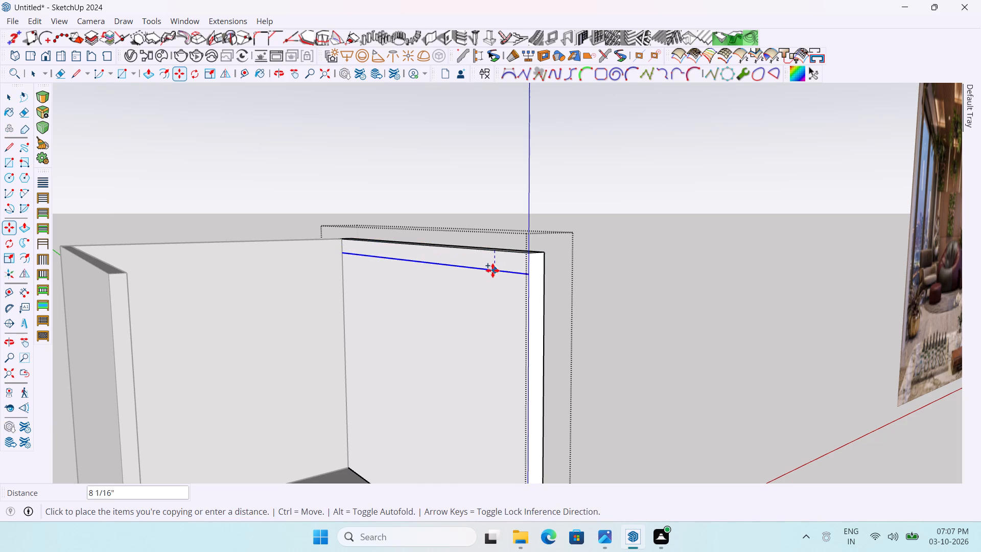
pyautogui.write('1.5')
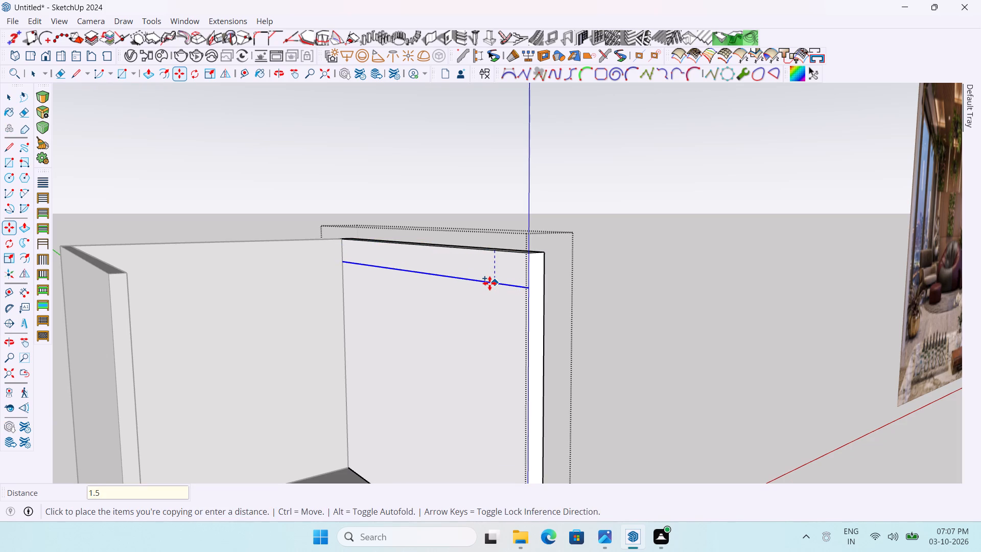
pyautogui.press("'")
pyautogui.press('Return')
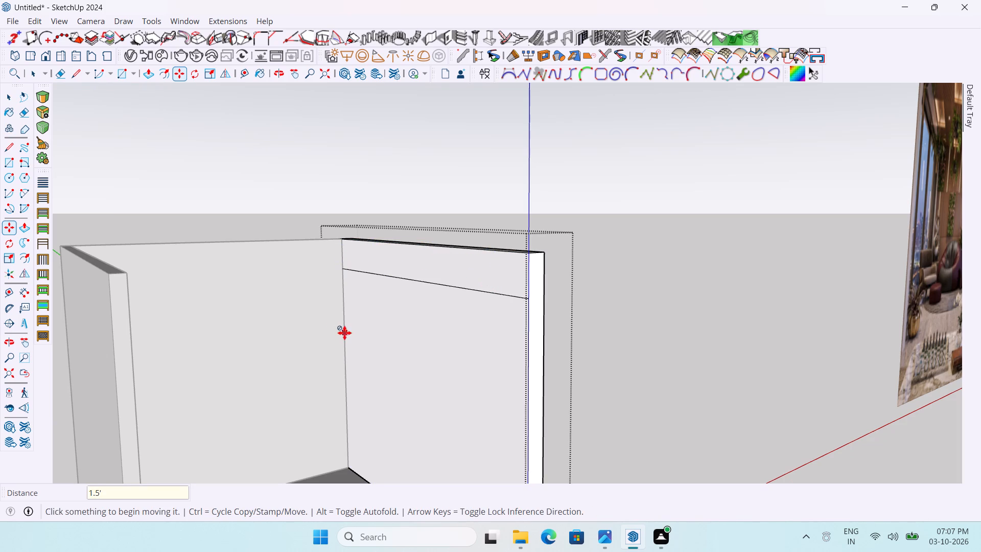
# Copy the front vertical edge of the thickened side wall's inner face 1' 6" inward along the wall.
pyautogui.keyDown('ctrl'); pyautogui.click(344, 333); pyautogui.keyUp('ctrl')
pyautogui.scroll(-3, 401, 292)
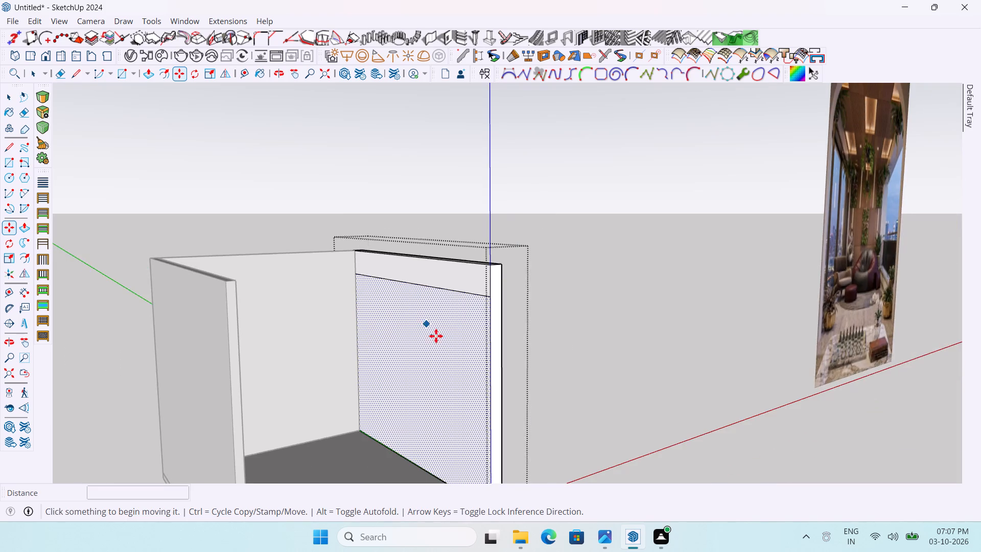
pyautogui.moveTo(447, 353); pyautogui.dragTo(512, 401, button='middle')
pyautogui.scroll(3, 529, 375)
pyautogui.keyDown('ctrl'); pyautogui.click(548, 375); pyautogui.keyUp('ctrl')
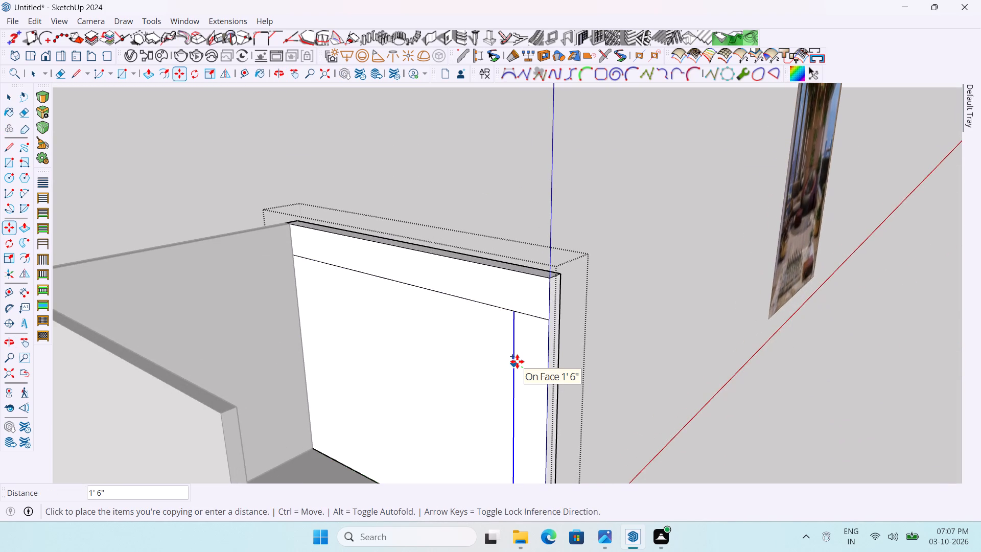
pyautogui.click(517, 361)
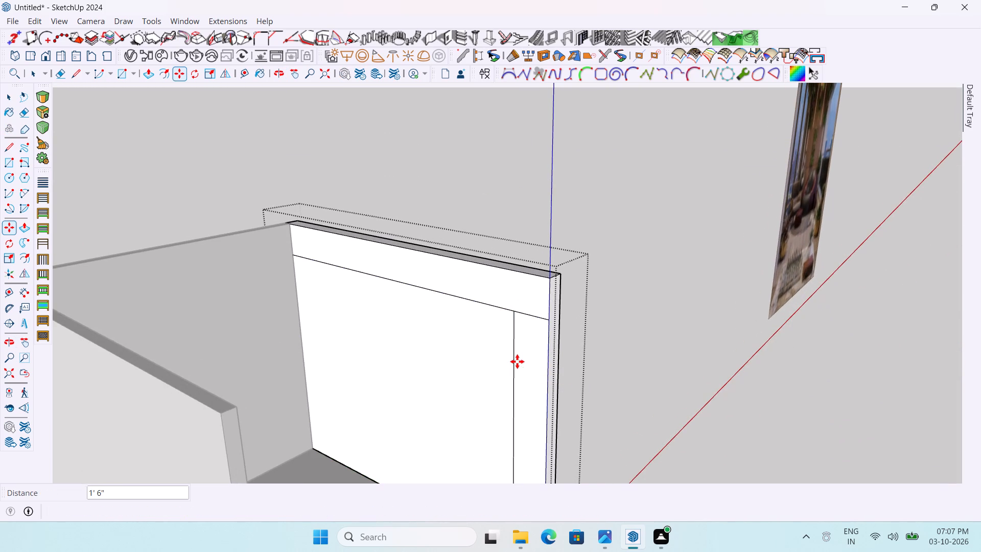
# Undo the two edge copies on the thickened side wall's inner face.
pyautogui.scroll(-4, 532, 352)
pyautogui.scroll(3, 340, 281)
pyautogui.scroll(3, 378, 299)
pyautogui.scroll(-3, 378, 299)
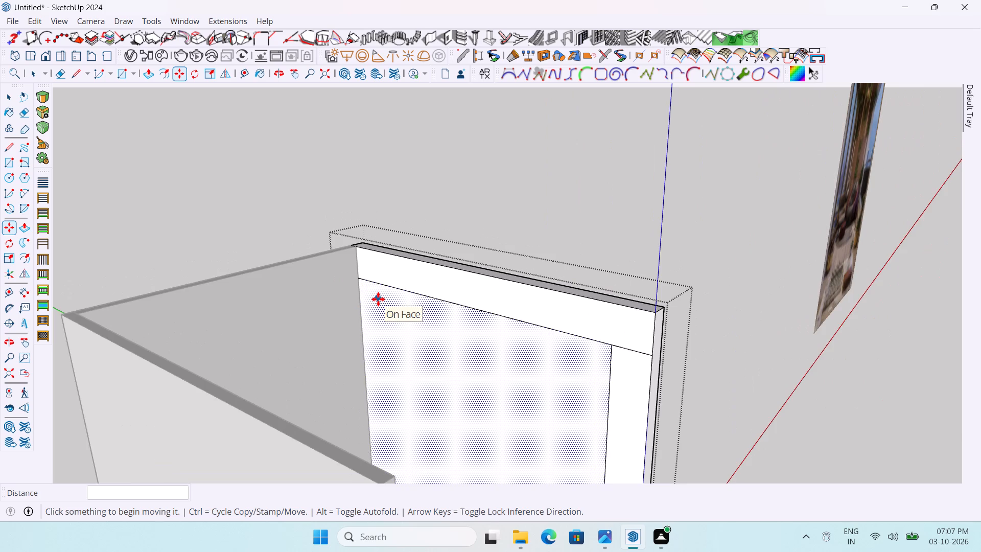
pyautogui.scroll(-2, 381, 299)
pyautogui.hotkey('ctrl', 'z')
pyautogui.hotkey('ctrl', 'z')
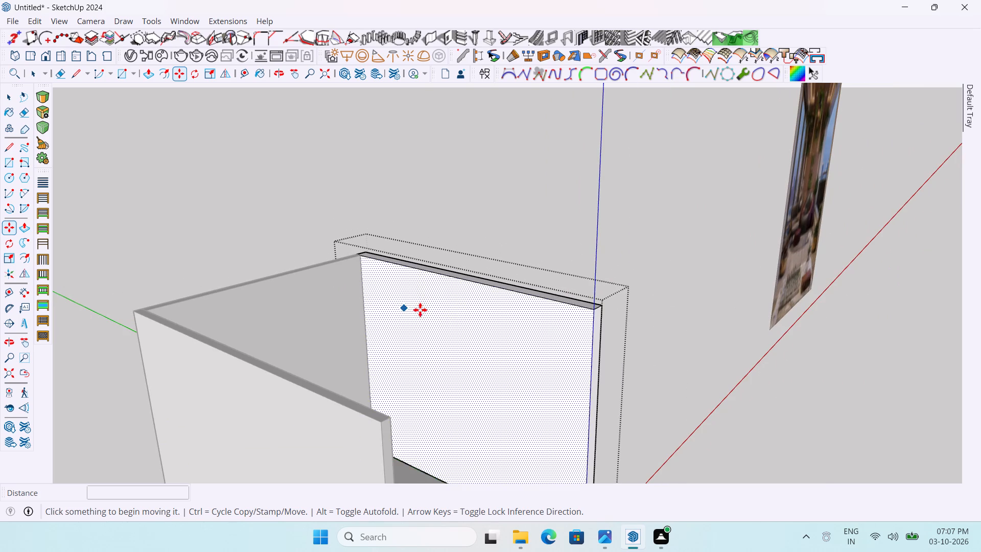
# Copy the top edge of the thickened side wall's inner face 1' down.
pyautogui.scroll(3, 452, 310)
pyautogui.moveTo(472, 273); pyautogui.dragTo(472, 279)
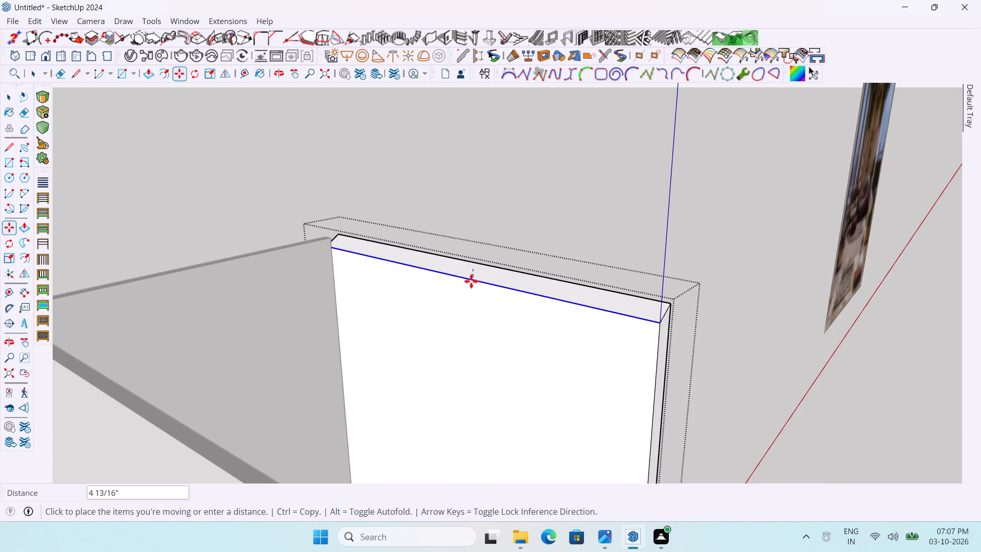
pyautogui.write("1'")
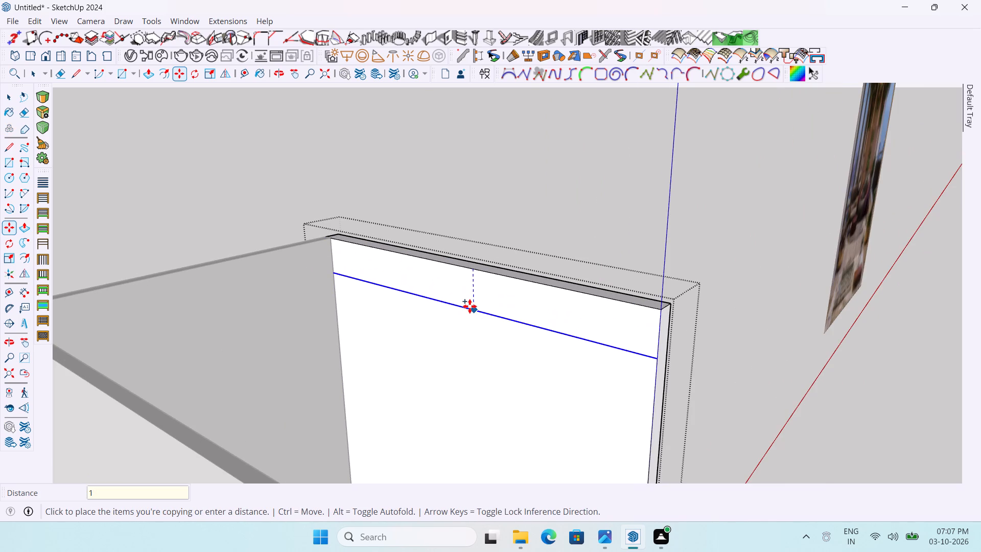
pyautogui.press('Return')
pyautogui.scroll(2, 666, 402)
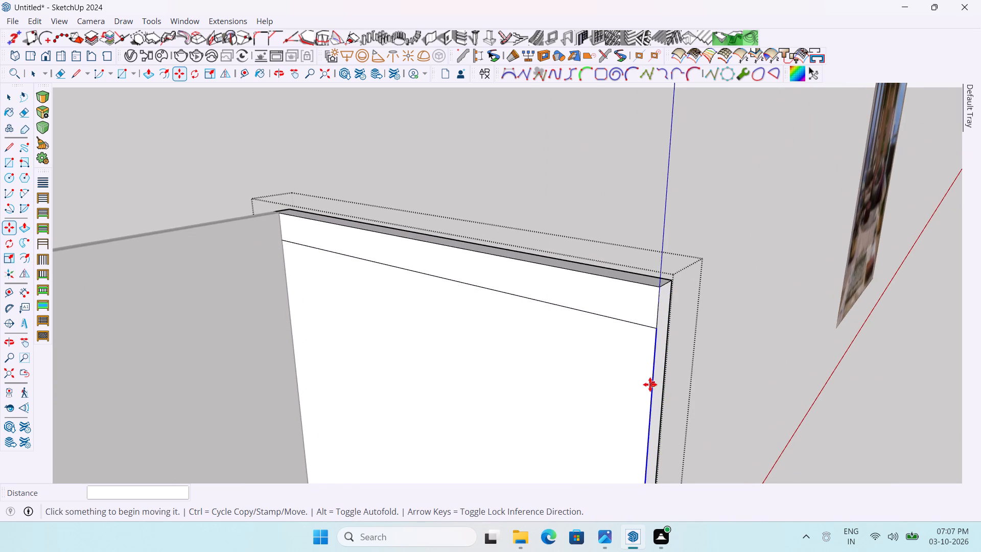
# Copy the front vertical edge of that inner face 1' inward along the wall, below the horizontal line.
pyautogui.click(650, 384)
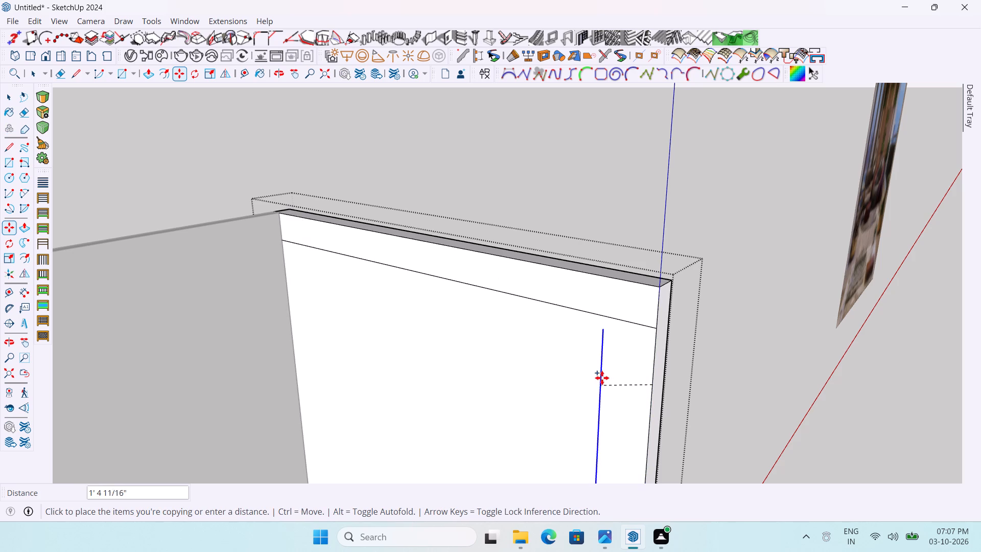
pyautogui.write("1'")
pyautogui.press('Return')
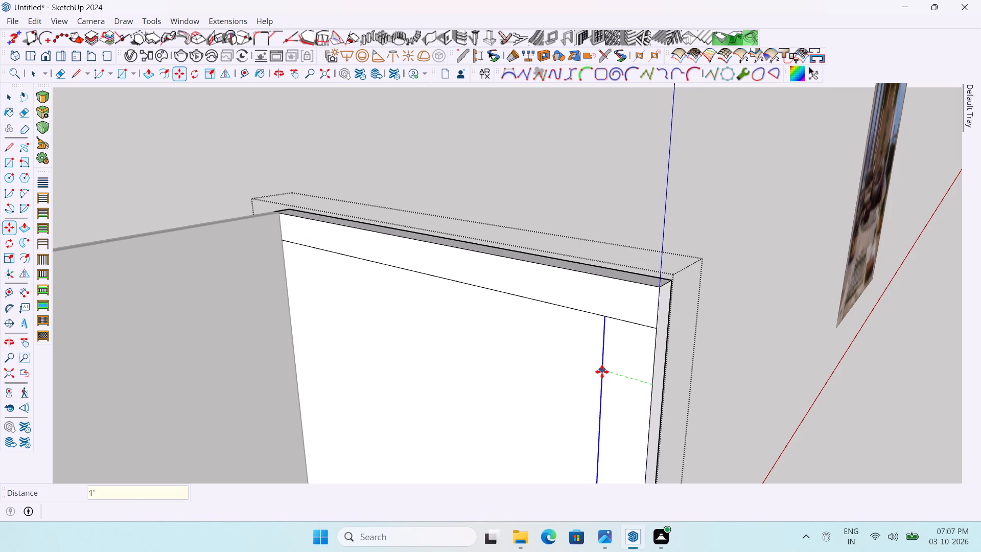
# Draw a vertical line down the back edge of the thickened side wall's inner face, from its top corner to the floor.
pyautogui.scroll(-4, 648, 373)
pyautogui.scroll(2, 383, 292)
pyautogui.scroll(-2, 416, 281)
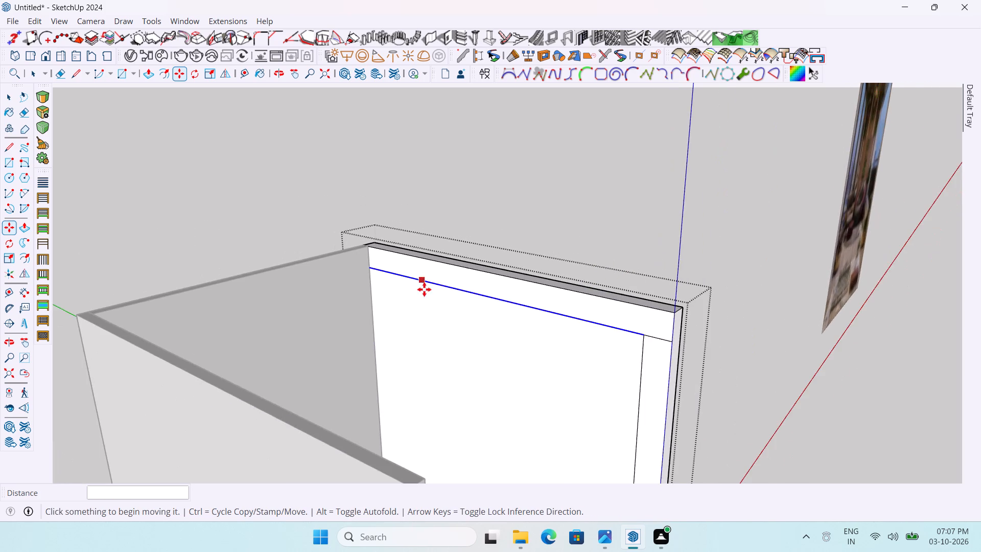
pyautogui.moveTo(425, 295); pyautogui.dragTo(468, 339, button='middle')
pyautogui.scroll(4, 352, 287)
pyautogui.scroll(-4, 380, 261)
pyautogui.scroll(2, 392, 319)
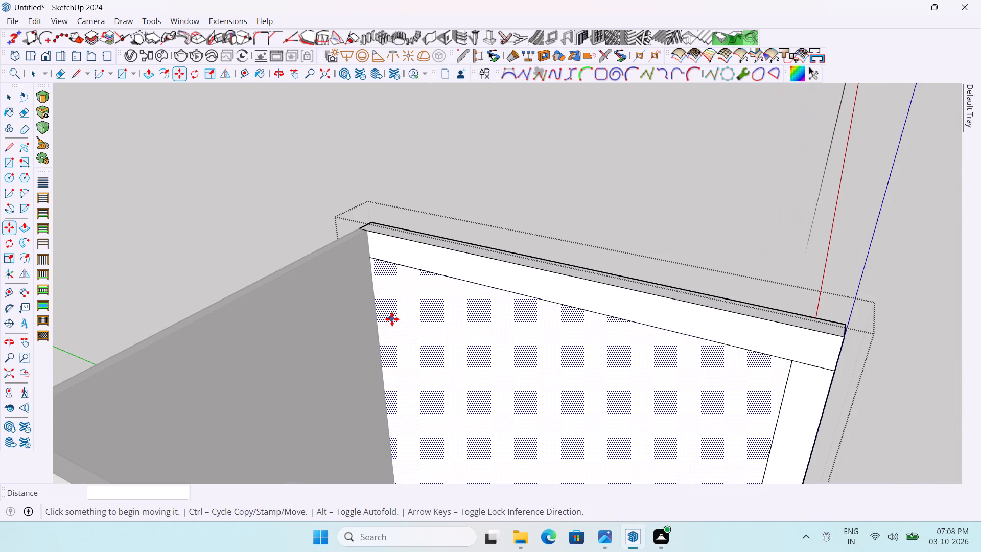
pyautogui.press('l')
pyautogui.scroll(3, 398, 304)
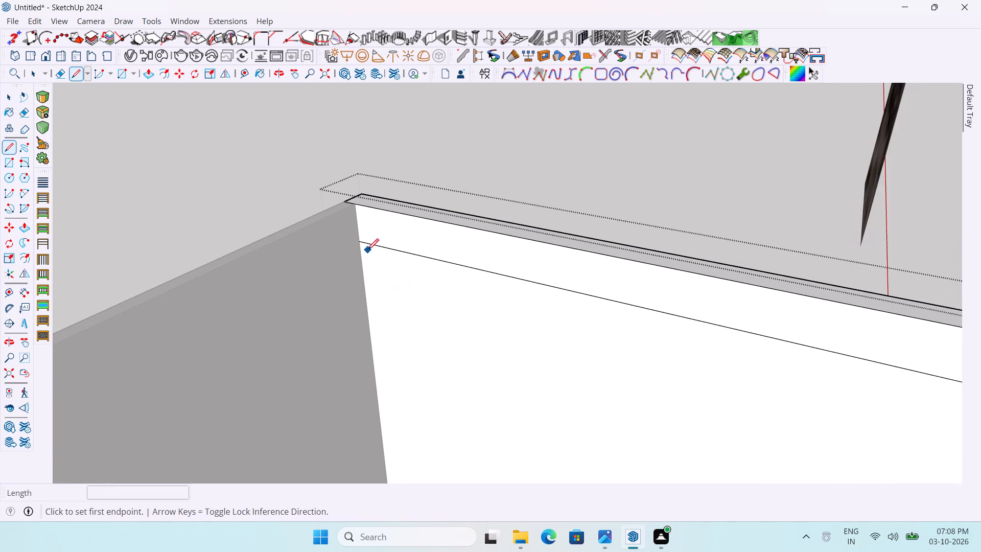
pyautogui.click(359, 240)
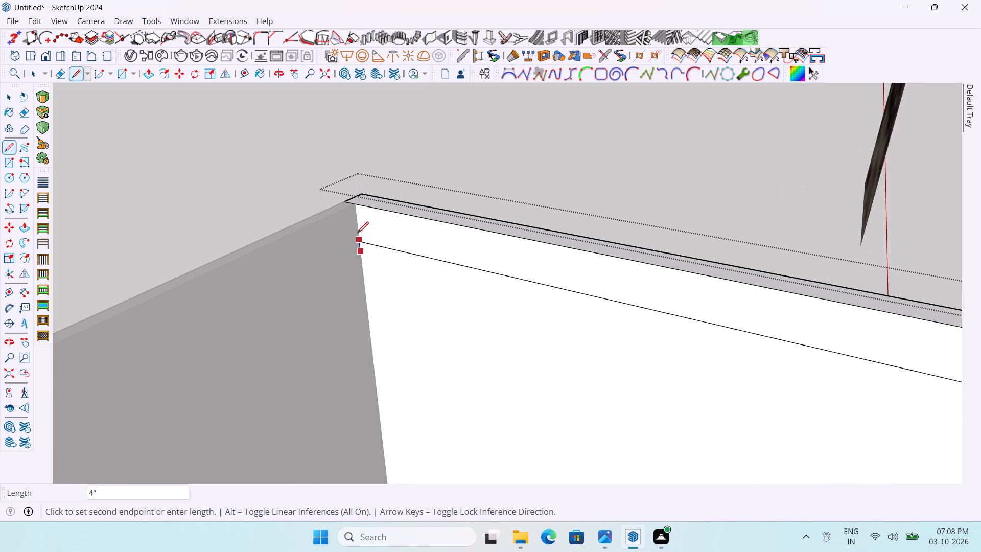
pyautogui.press('Escape')
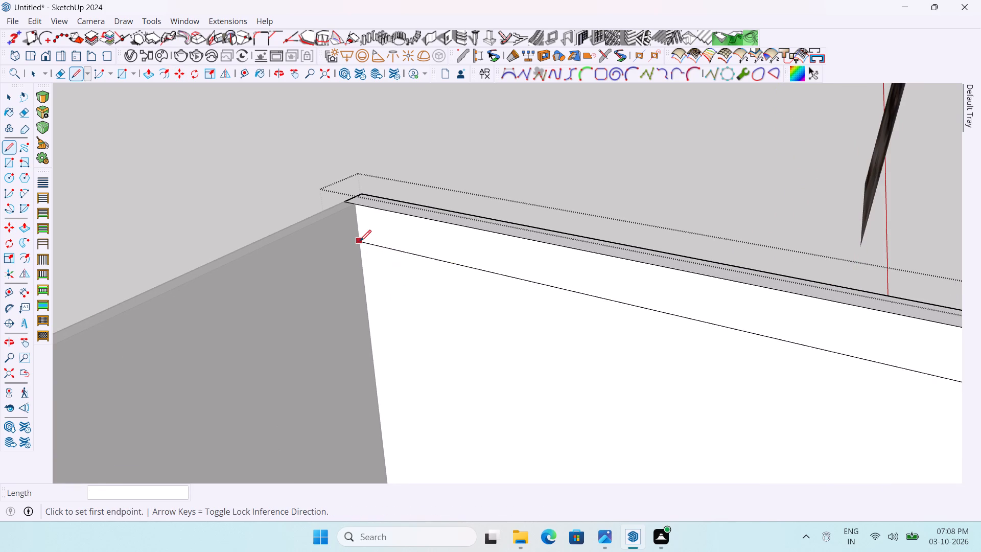
pyautogui.scroll(3, 360, 241)
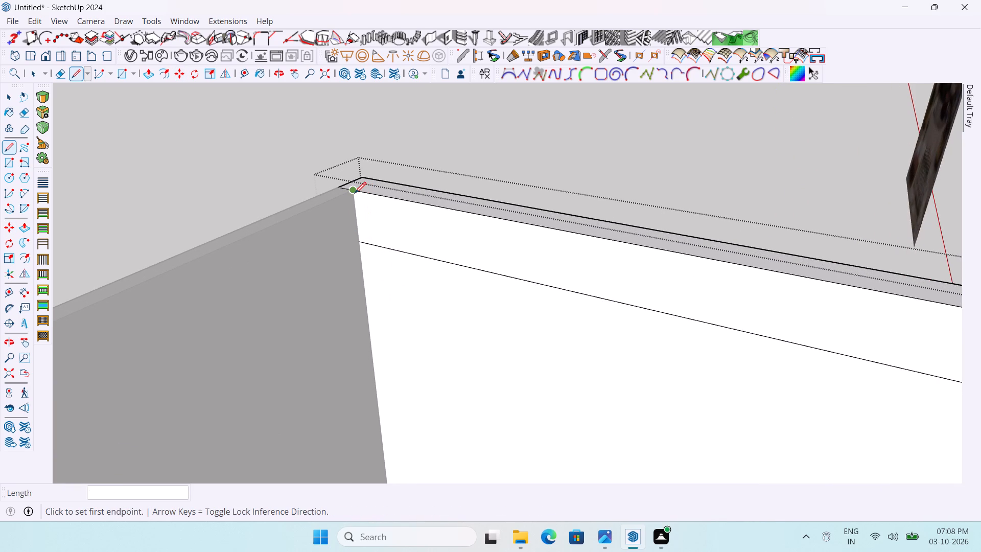
pyautogui.click(355, 193)
pyautogui.scroll(-12, 378, 271)
pyautogui.scroll(4, 402, 387)
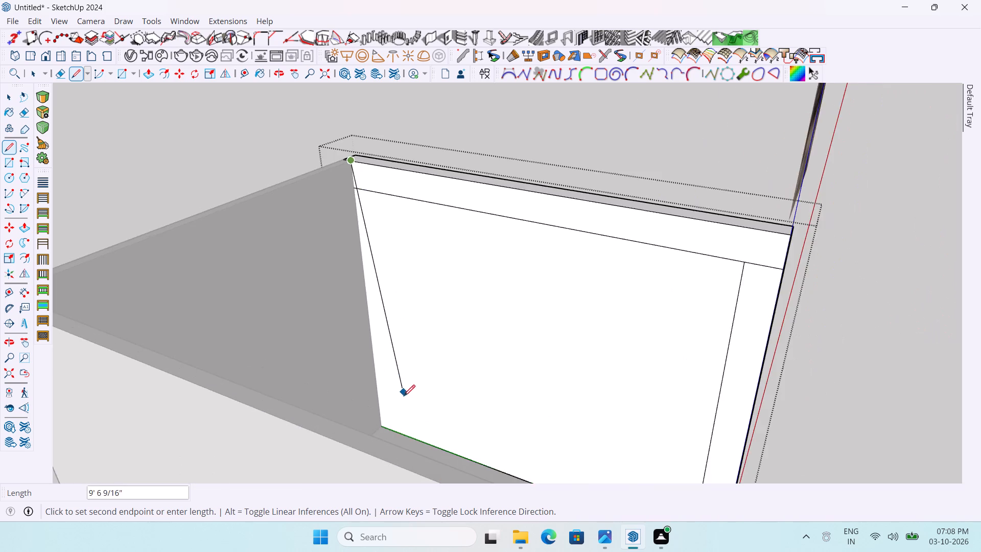
pyautogui.scroll(5, 402, 407)
pyautogui.click(368, 438)
pyautogui.scroll(-7, 372, 425)
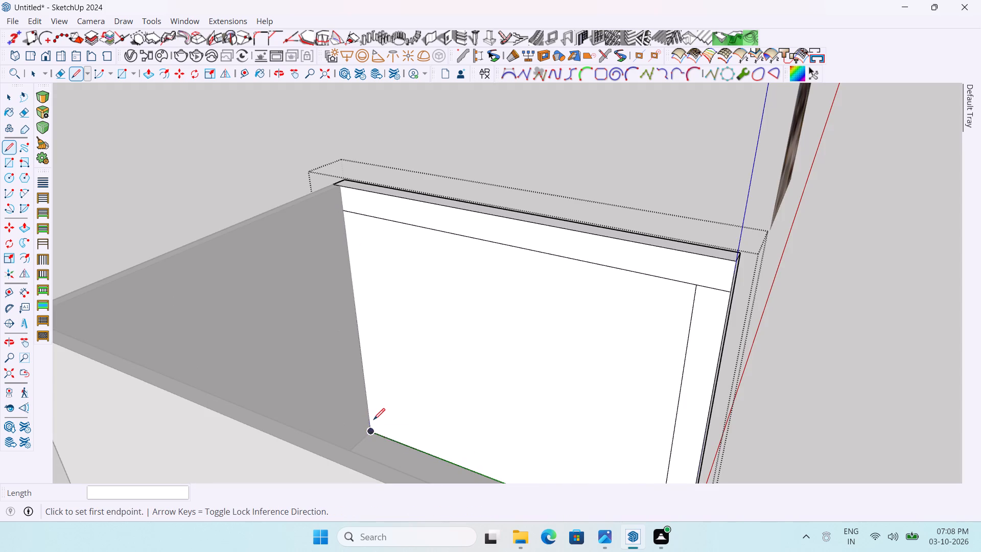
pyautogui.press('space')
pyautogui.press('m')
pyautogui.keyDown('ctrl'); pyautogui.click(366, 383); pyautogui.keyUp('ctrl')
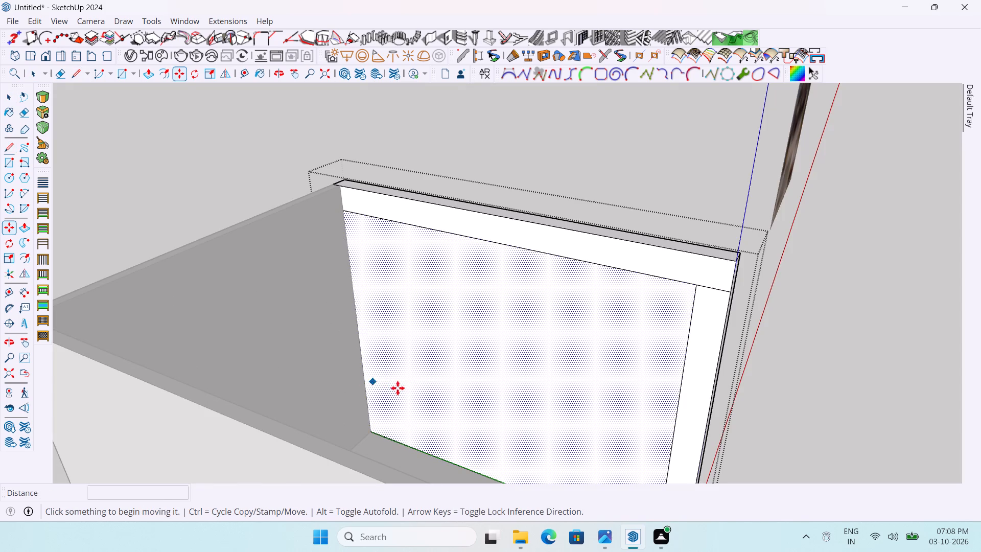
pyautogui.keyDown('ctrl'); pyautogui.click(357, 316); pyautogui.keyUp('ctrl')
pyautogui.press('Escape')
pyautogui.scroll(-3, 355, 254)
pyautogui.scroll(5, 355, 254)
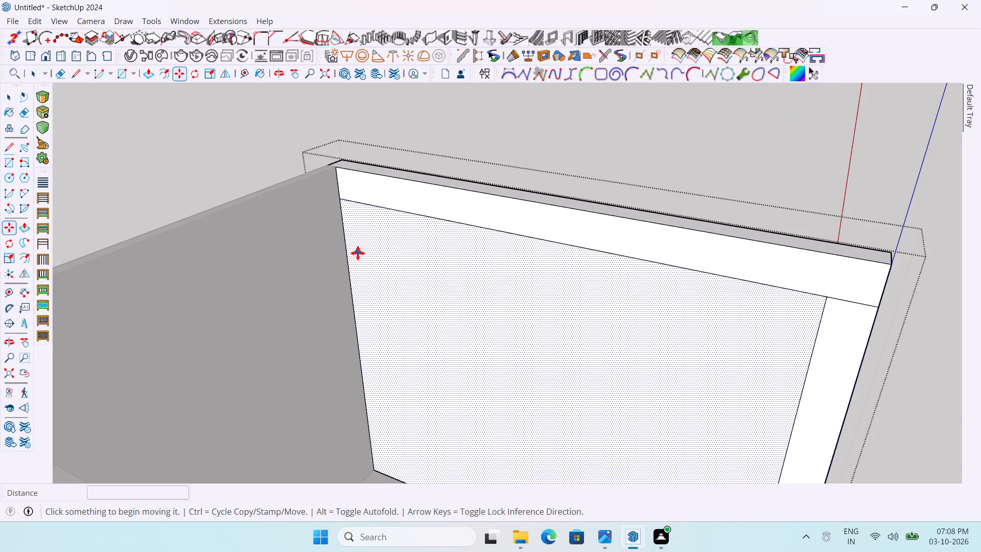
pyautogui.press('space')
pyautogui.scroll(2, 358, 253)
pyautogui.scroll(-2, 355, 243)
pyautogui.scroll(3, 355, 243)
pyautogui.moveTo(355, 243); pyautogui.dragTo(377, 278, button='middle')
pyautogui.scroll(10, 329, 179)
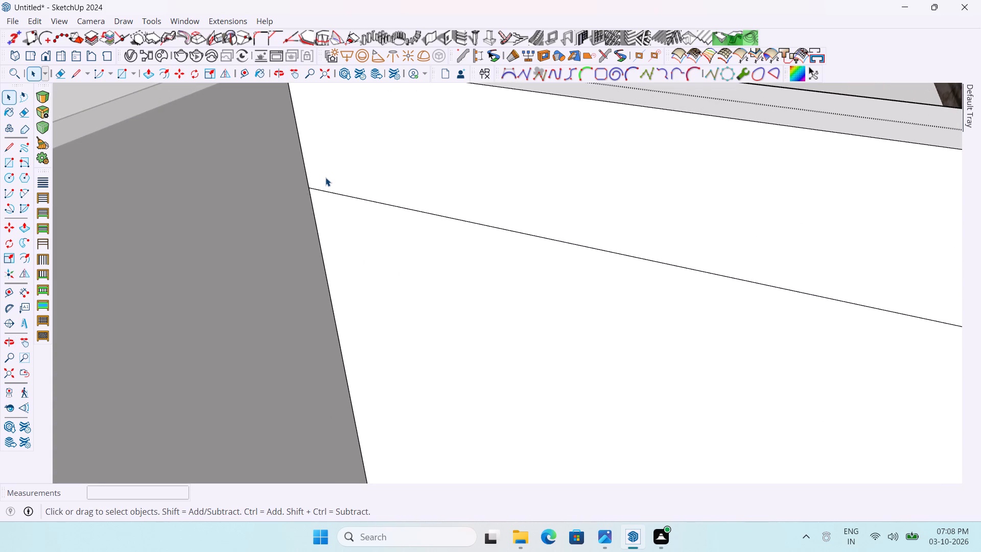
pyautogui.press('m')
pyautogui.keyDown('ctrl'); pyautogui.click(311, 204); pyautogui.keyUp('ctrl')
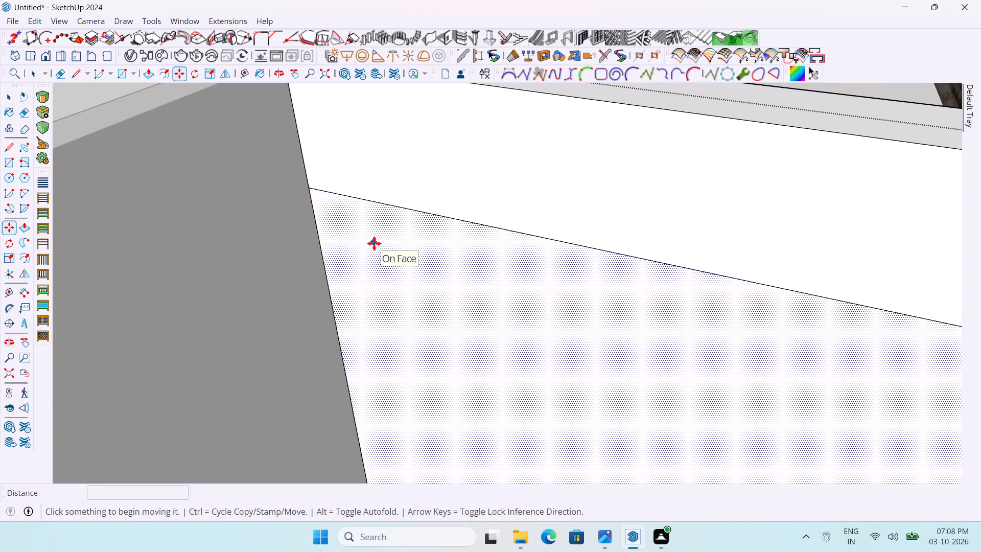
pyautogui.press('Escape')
# Place a vertical guide on the side wall's inner face, 1' in from its back vertical edge.
pyautogui.scroll(-10, 323, 213)
pyautogui.scroll(2, 336, 165)
pyautogui.press('space')
pyautogui.press('t')
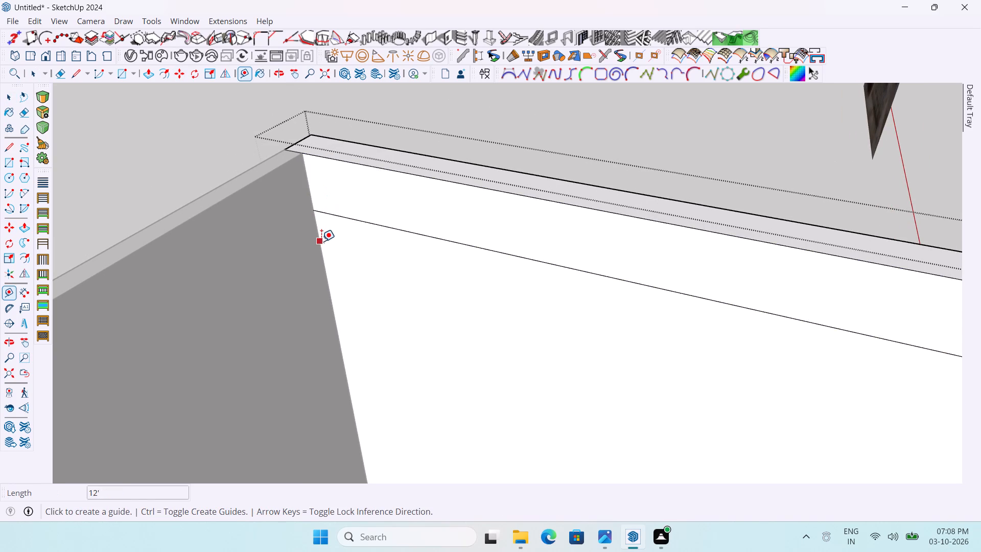
pyautogui.click(321, 241)
pyautogui.press('1')
pyautogui.press("'")
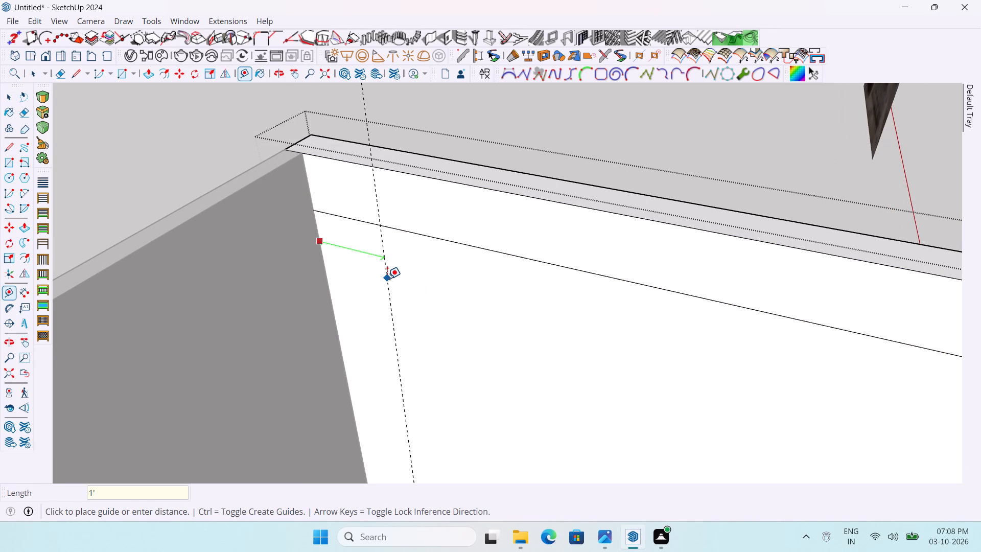
pyautogui.press('Return')
# Draw a line along the vertical guide from the upper horizontal line down to the floor edge.
pyautogui.scroll(-9, 380, 156)
pyautogui.press('l')
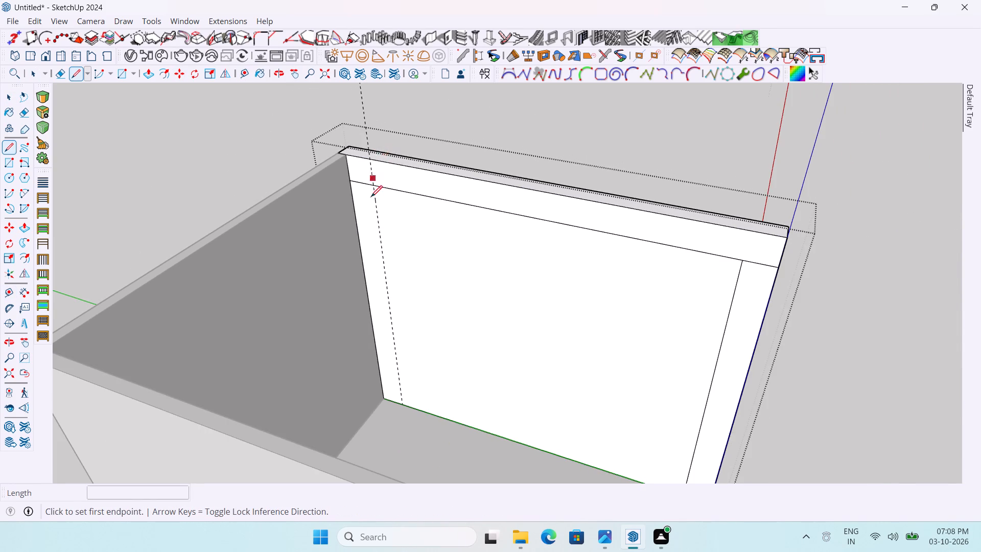
pyautogui.scroll(3, 371, 199)
pyautogui.click(373, 182)
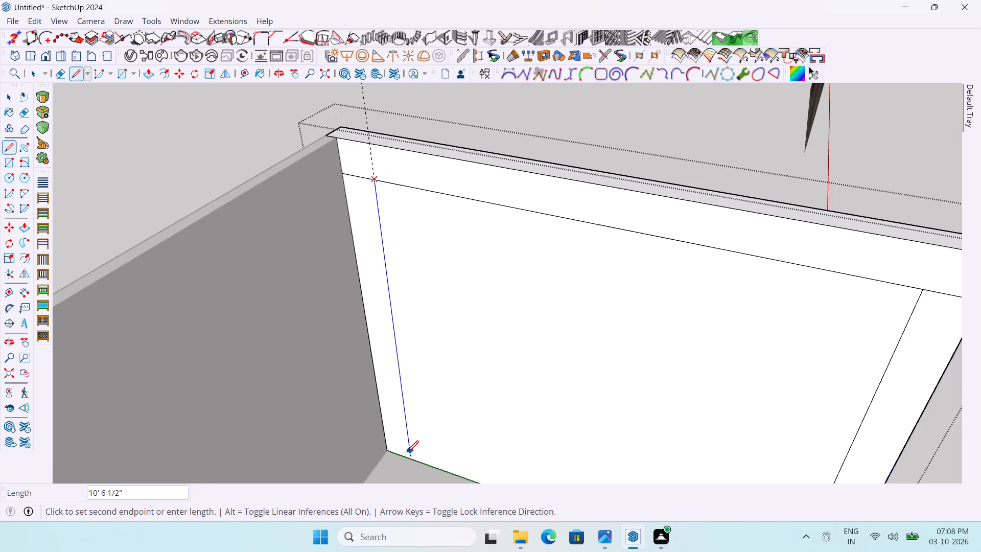
pyautogui.click(413, 459)
pyautogui.scroll(-5, 356, 223)
pyautogui.press('space')
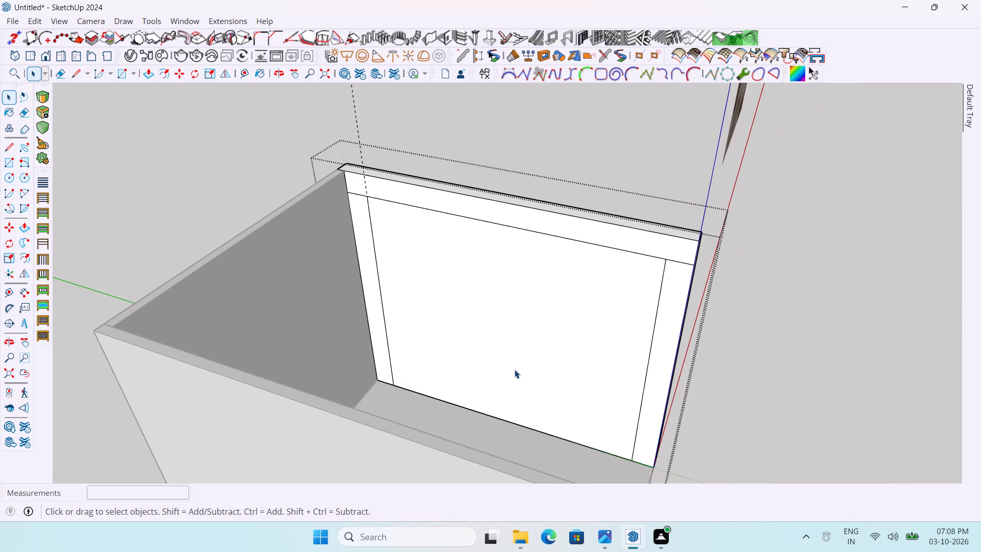
# Place a horizontal guide on the side wall's inner face, 1' above its floor edge.
pyautogui.scroll(2, 515, 370)
pyautogui.scroll(3, 514, 435)
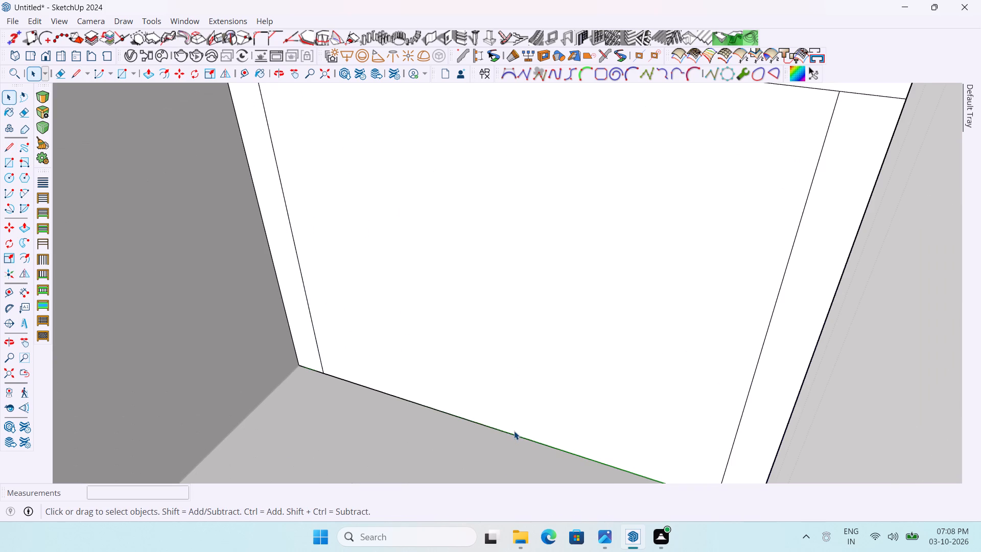
pyautogui.press('t')
pyautogui.click(513, 431)
pyautogui.write("1'")
pyautogui.press('Return')
pyautogui.scroll(-3, 452, 285)
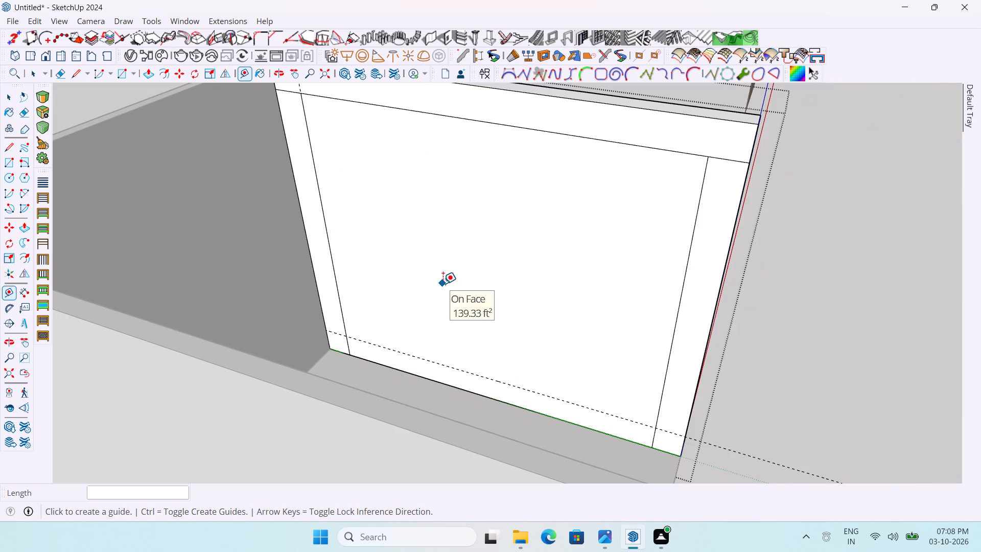
# Draw a 12' 8" line along the horizontal guide between the two inset vertical lines, closing the opening's outline.
pyautogui.press('l')
pyautogui.scroll(3, 378, 347)
pyautogui.click(334, 336)
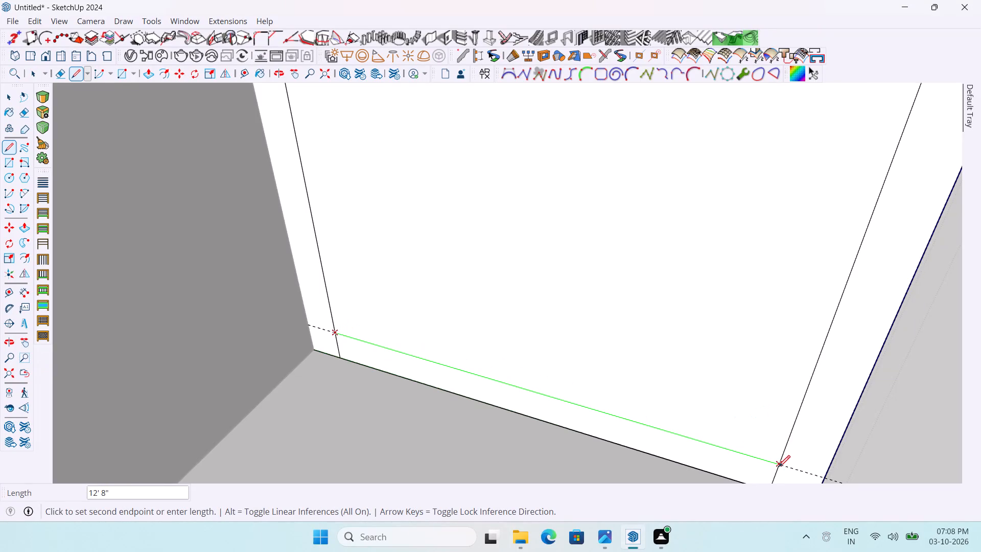
pyautogui.click(779, 467)
pyautogui.press('space')
pyautogui.scroll(-4, 599, 384)
# Push the outlined panel 8" through the side wall's thickness to cut the opening.
pyautogui.moveTo(696, 383); pyautogui.dragTo(637, 383, button='middle')
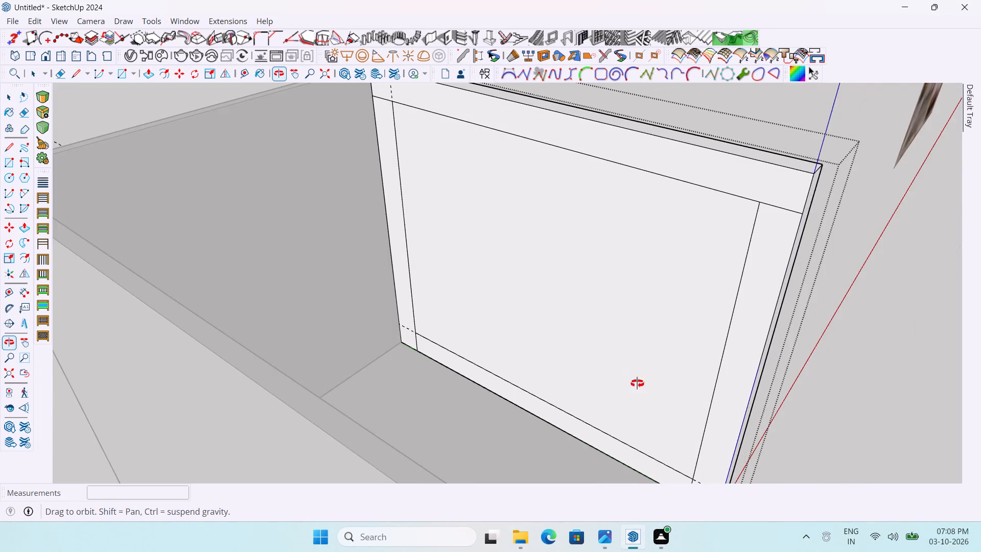
pyautogui.moveTo(637, 383); pyautogui.dragTo(636, 403, button='middle')
pyautogui.scroll(-2, 541, 412)
pyautogui.press('p')
pyautogui.click(575, 360)
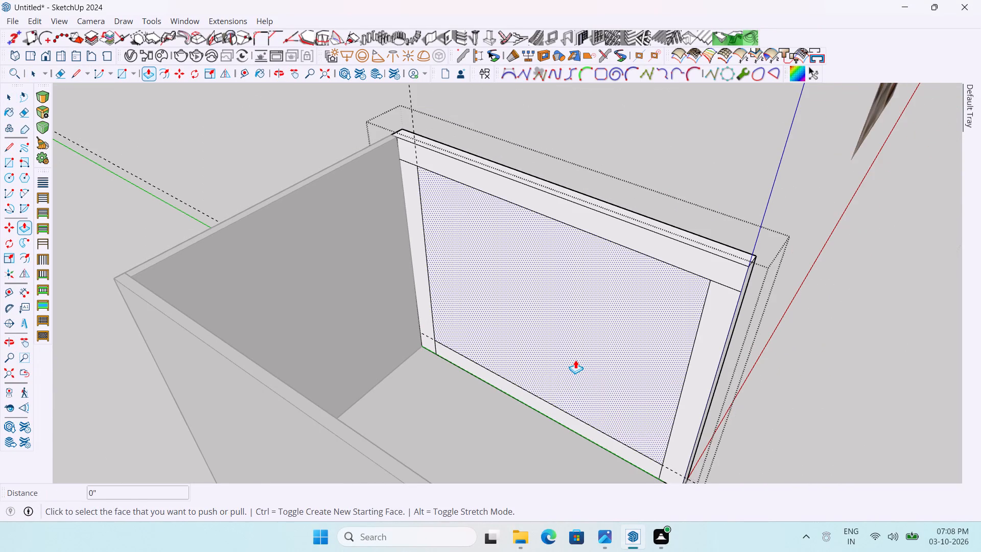
pyautogui.click(757, 256)
pyautogui.scroll(-4, 640, 247)
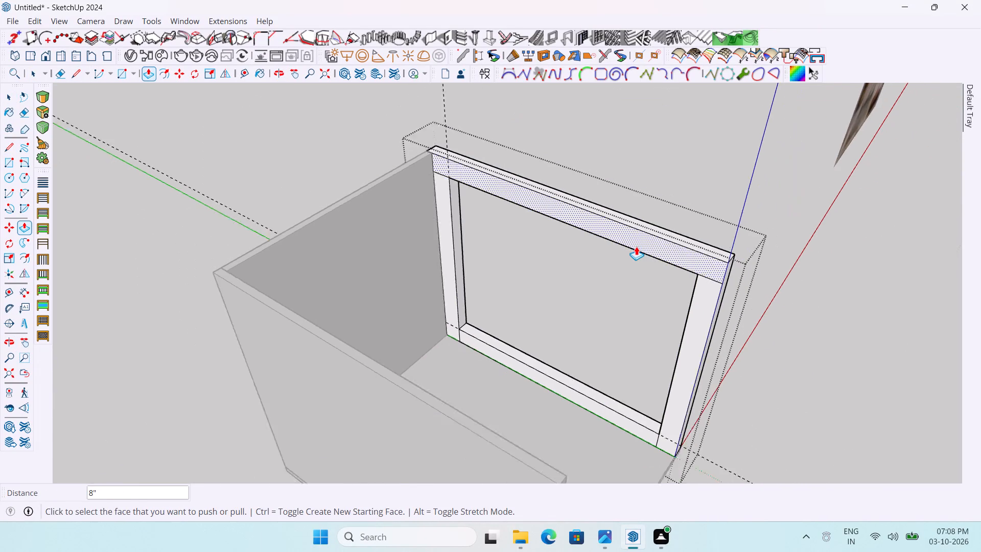
# Erase the leftover line segments extending from the opening's four corners to the edges of the wall's inner face.
pyautogui.press('space')
pyautogui.click(633, 261)
pyautogui.scroll(1, 632, 262)
pyautogui.press('e')
pyautogui.scroll(4, 605, 245)
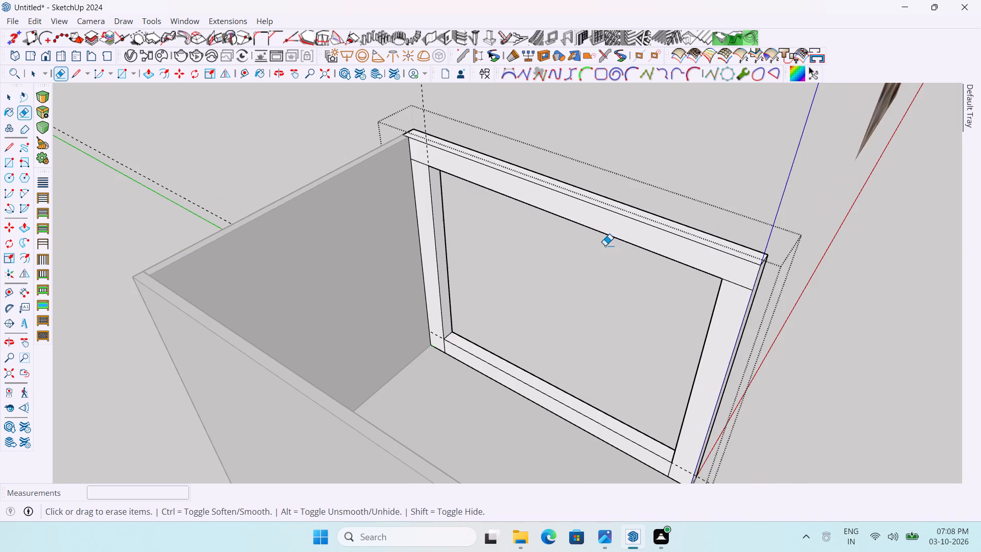
pyautogui.click(742, 287)
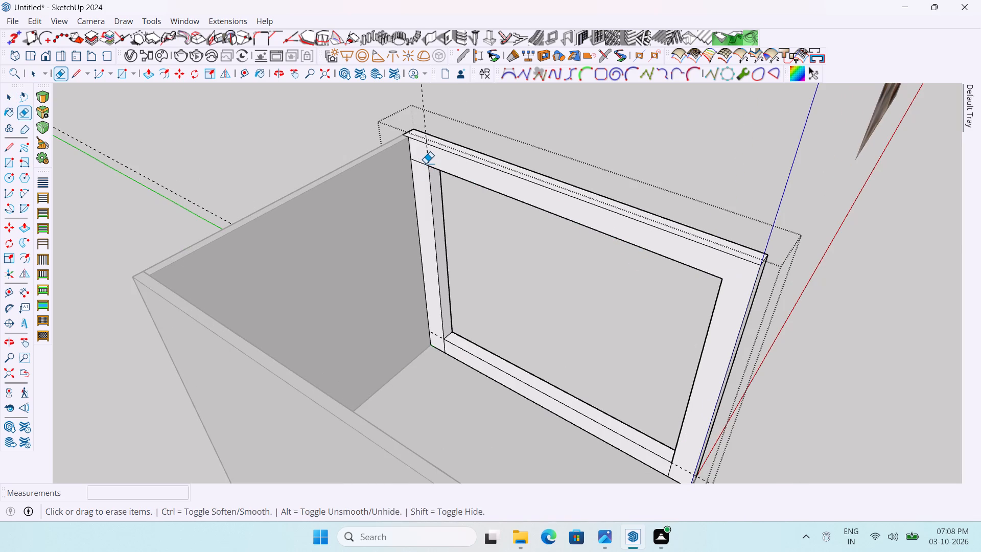
pyautogui.click(426, 163)
pyautogui.scroll(3, 454, 383)
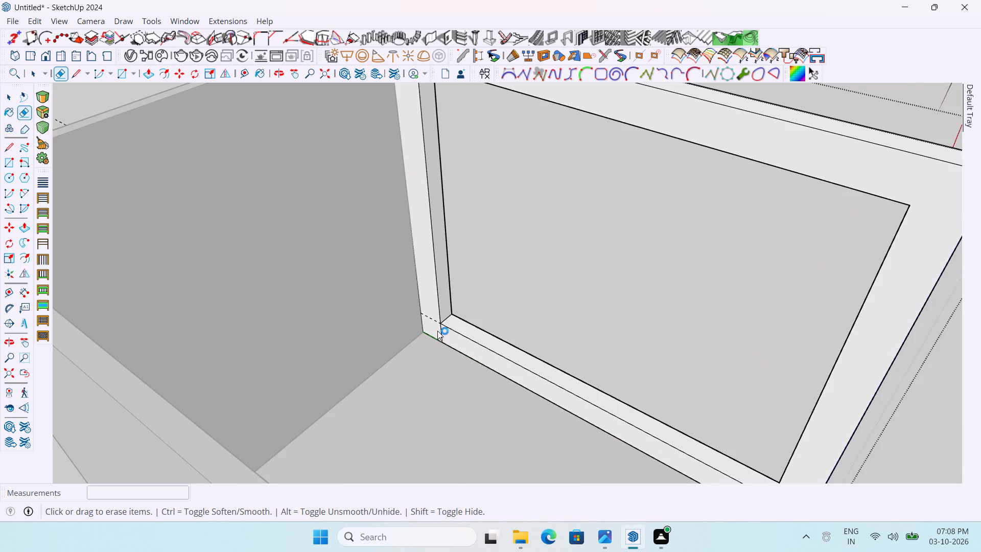
pyautogui.scroll(12, 445, 328)
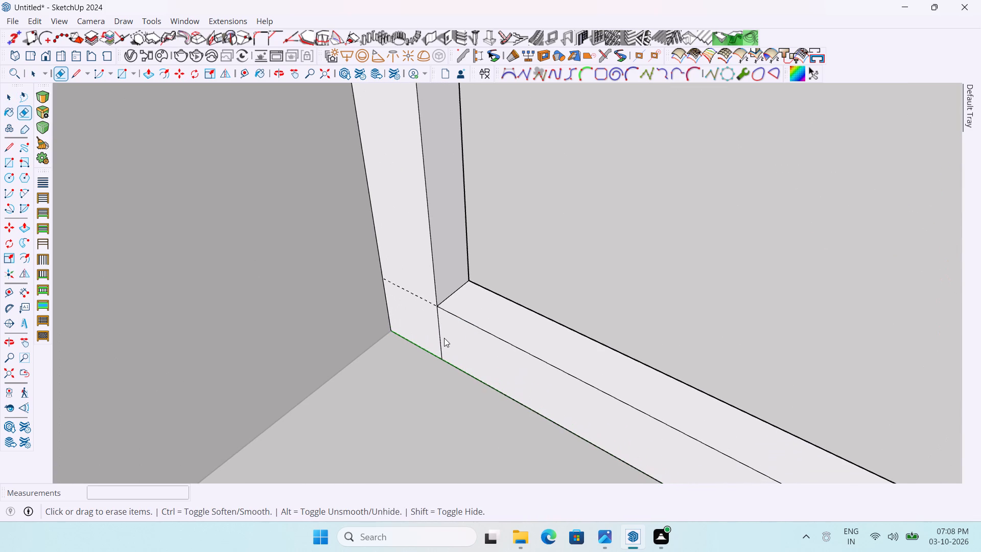
pyautogui.click(443, 338)
pyautogui.scroll(-10, 383, 271)
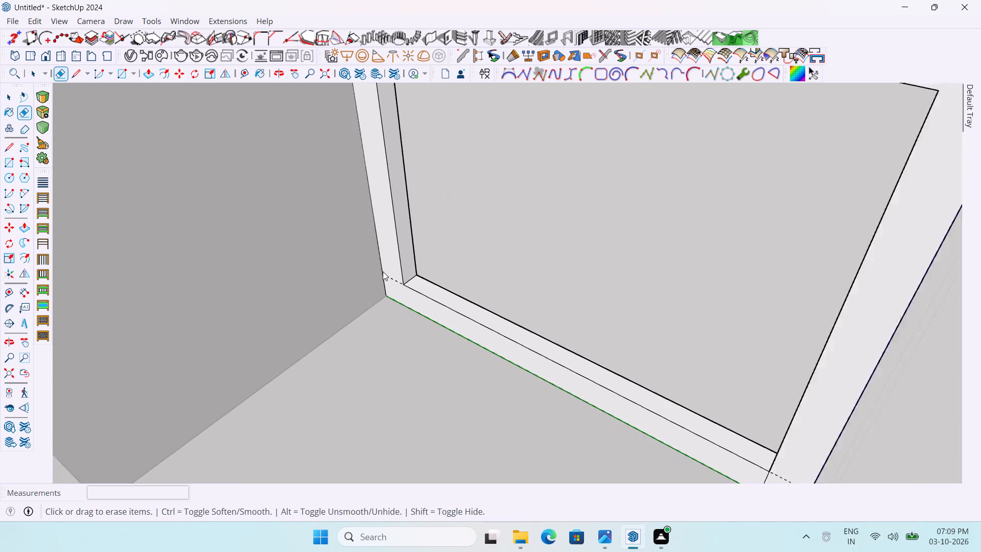
pyautogui.scroll(-4, 383, 271)
pyautogui.scroll(8, 633, 430)
pyautogui.click(610, 390)
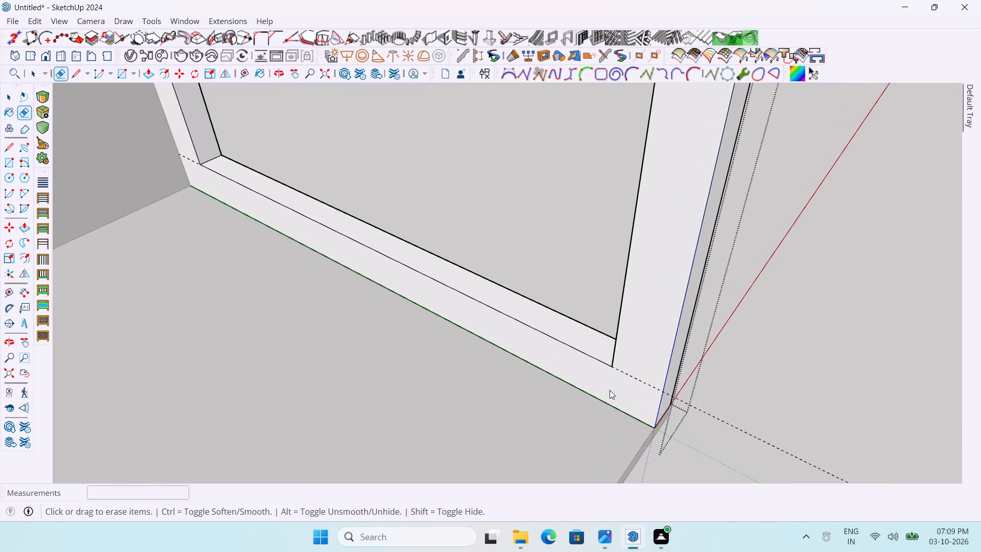
pyautogui.scroll(-11, 574, 377)
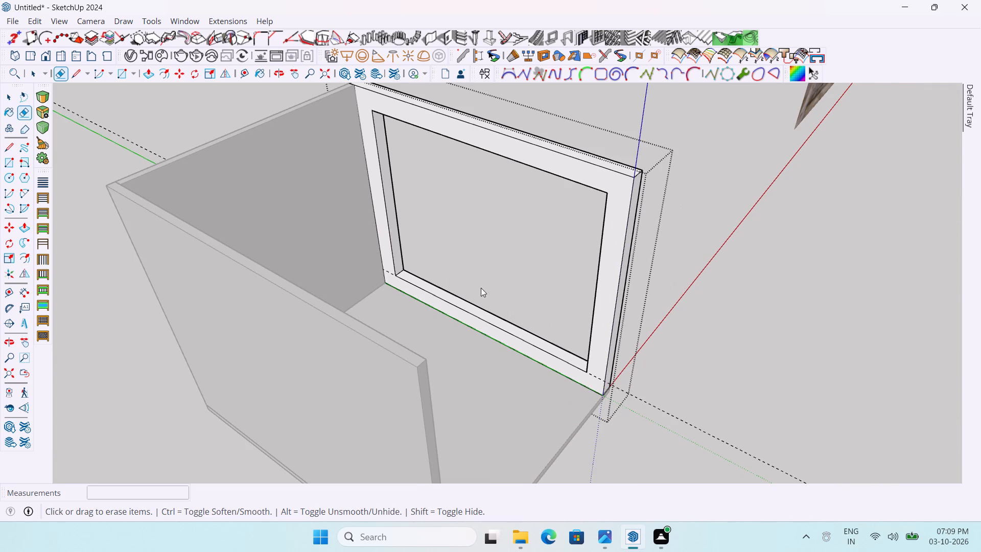
# Erase the horizontal guide above the floor edge and exit the side wall group.
pyautogui.moveTo(710, 427); pyautogui.dragTo(710, 453)
pyautogui.press('space')
pyautogui.click(707, 398)
# Examine the room shell and the side wall's opening from the front, together with the reference picture.
pyautogui.scroll(-4, 678, 390)
pyautogui.moveTo(659, 379); pyautogui.dragTo(499, 250, button='middle')
pyautogui.scroll(2, 435, 348)
pyautogui.scroll(-5, 303, 369)
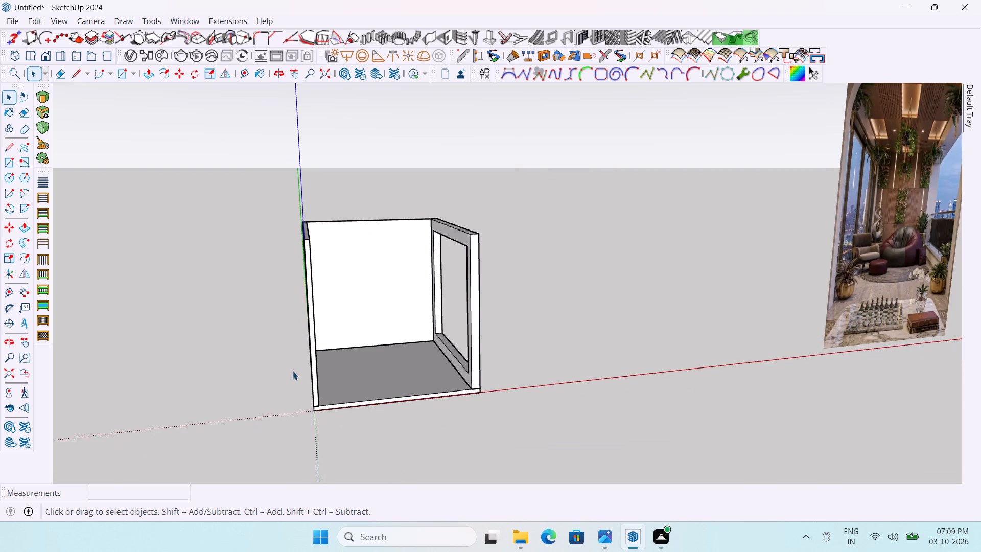
pyautogui.scroll(-3, 293, 371)
pyautogui.moveTo(378, 302); pyautogui.dragTo(333, 326, button='middle')
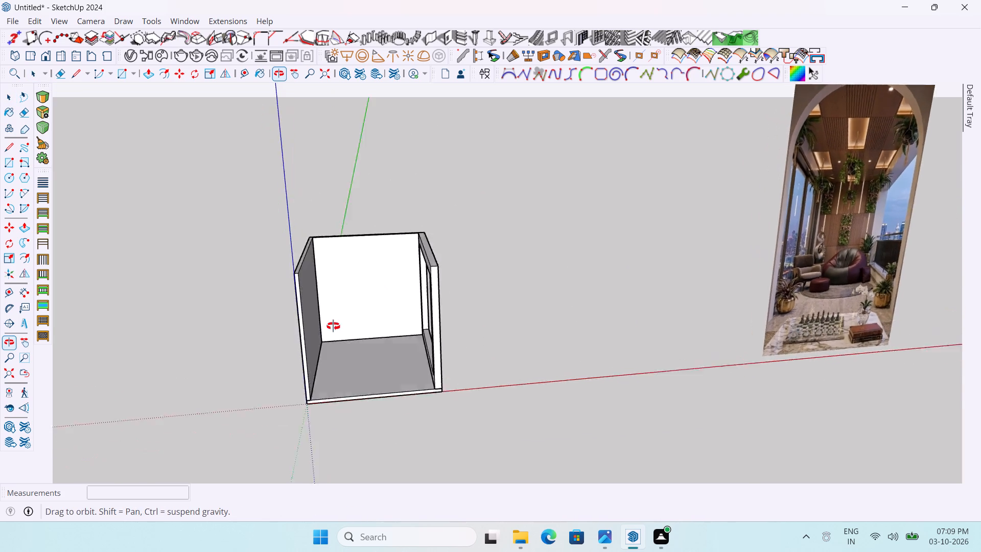
pyautogui.moveTo(333, 326); pyautogui.dragTo(243, 389, button='middle')
pyautogui.scroll(4, 454, 236)
pyautogui.moveTo(463, 284); pyautogui.dragTo(549, 204, button='middle')
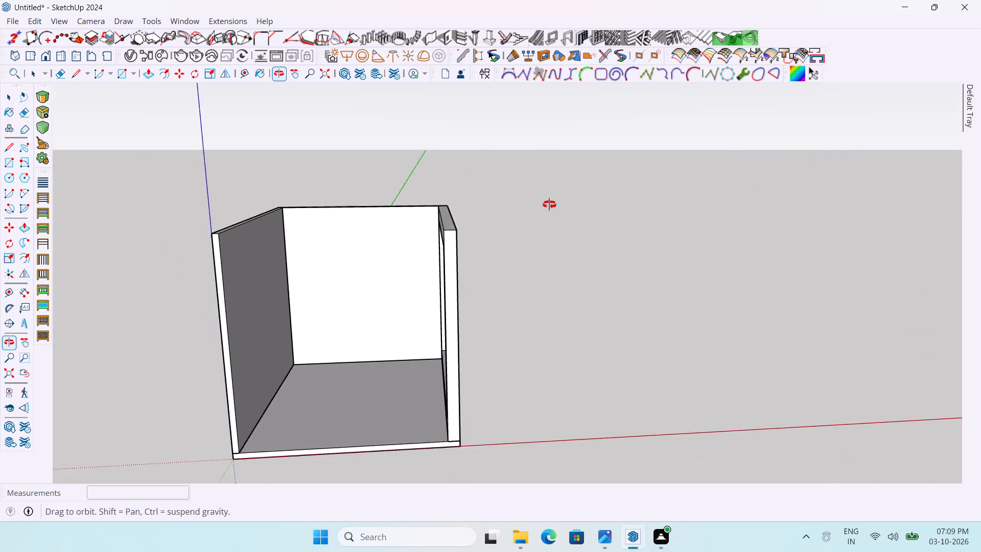
pyautogui.moveTo(549, 204); pyautogui.dragTo(666, 226, button='middle')
pyautogui.scroll(2, 612, 256)
pyautogui.scroll(-2, 611, 256)
pyautogui.moveTo(609, 258); pyautogui.dragTo(547, 286, button='middle')
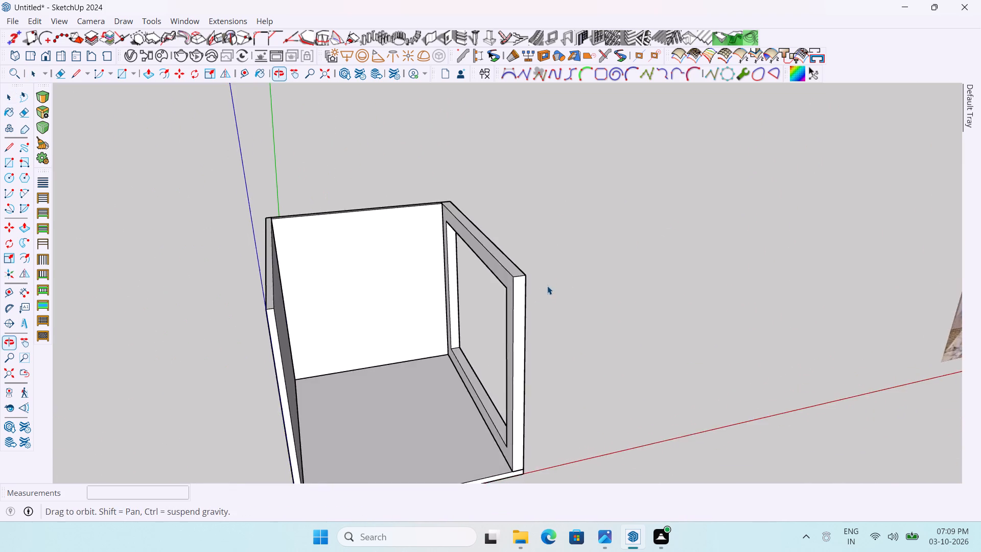
# Measure the thickness of the side wall at its front end.
pyautogui.moveTo(547, 286); pyautogui.dragTo(546, 284, button='middle')
pyautogui.scroll(6, 533, 305)
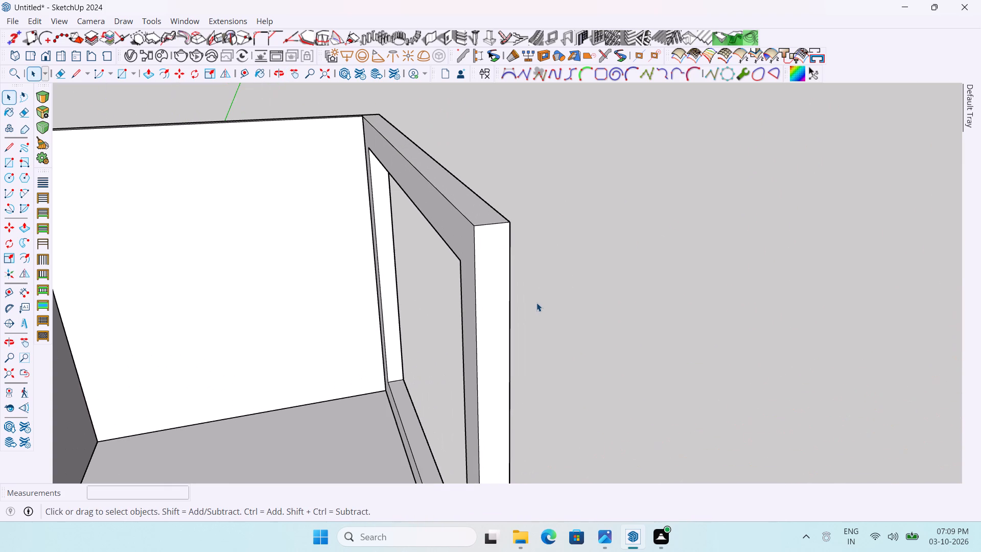
pyautogui.press('t')
pyautogui.click(475, 295)
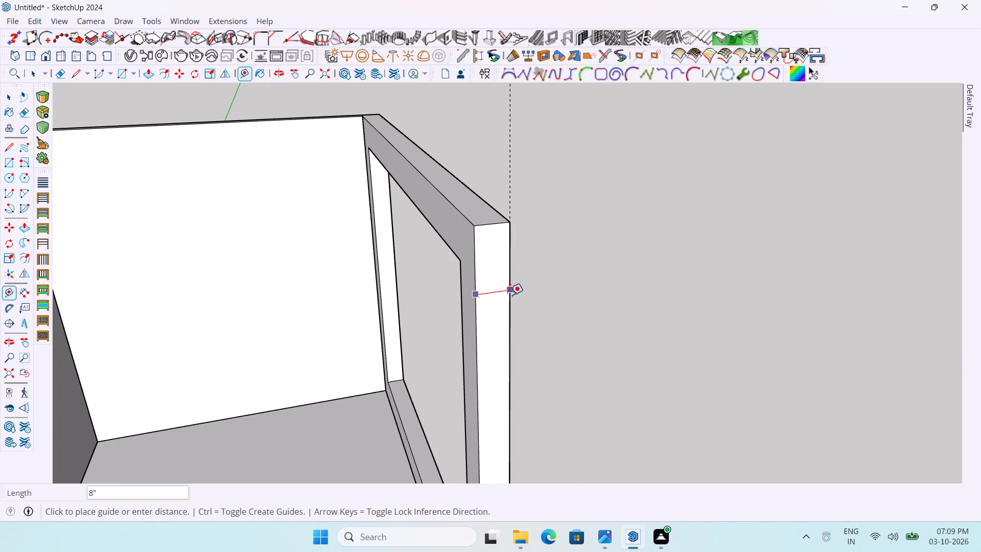
pyautogui.press('Escape')
pyautogui.scroll(-3, 620, 278)
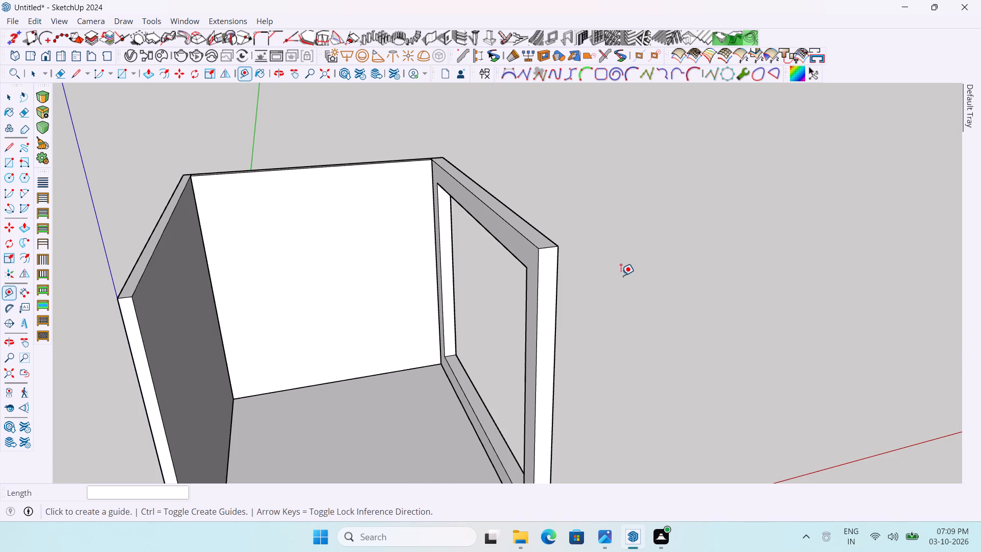
# Pull the side wall's inner face 1" into the room to thicken the wall around the opening.
pyautogui.press('p')
pyautogui.press('space')
pyautogui.doubleClick(550, 265)
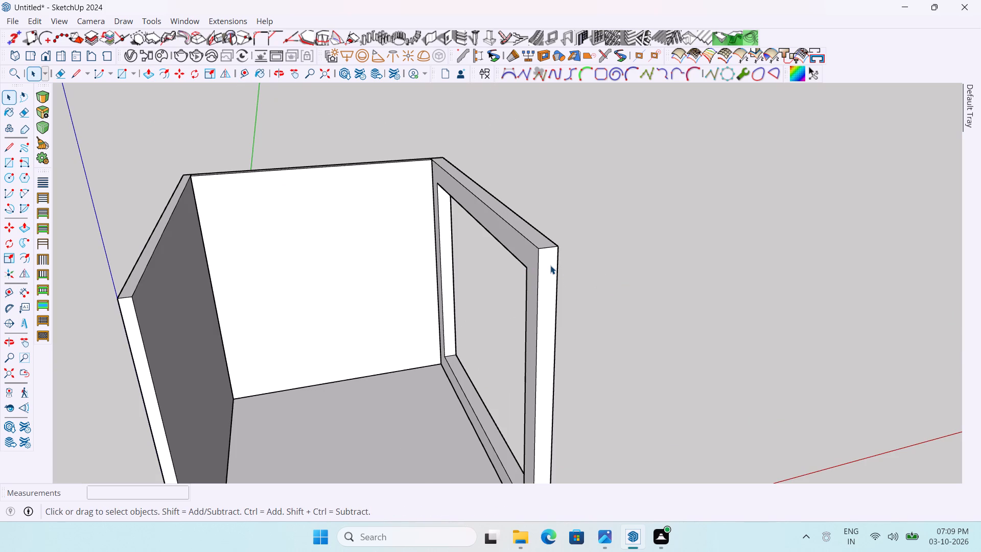
pyautogui.press('p')
pyautogui.click(527, 264)
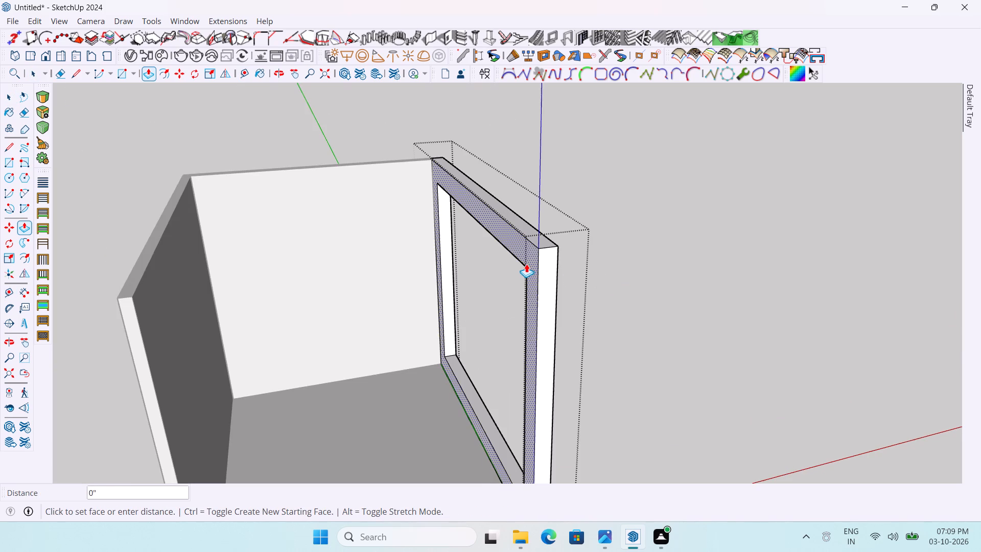
pyautogui.press('1')
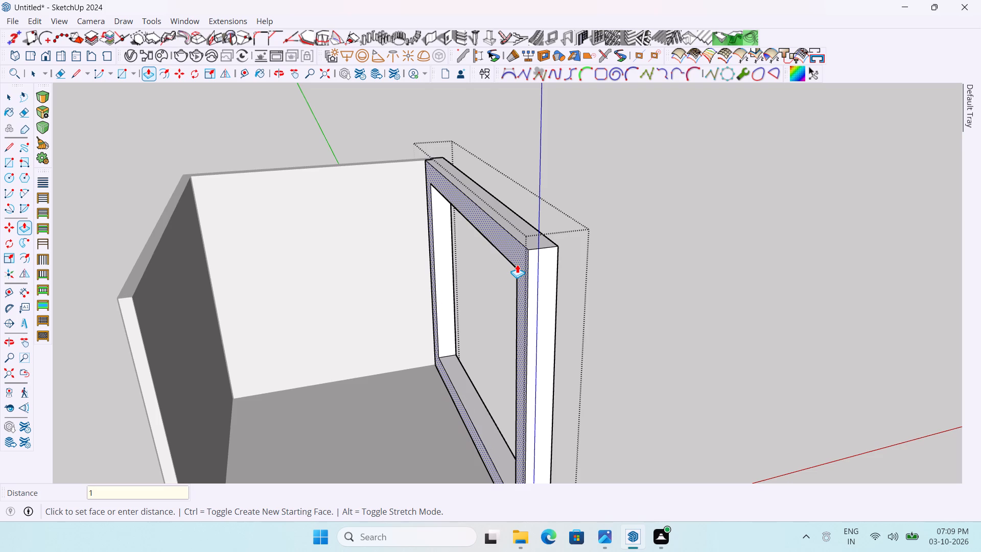
pyautogui.press('Return')
pyautogui.press('space')
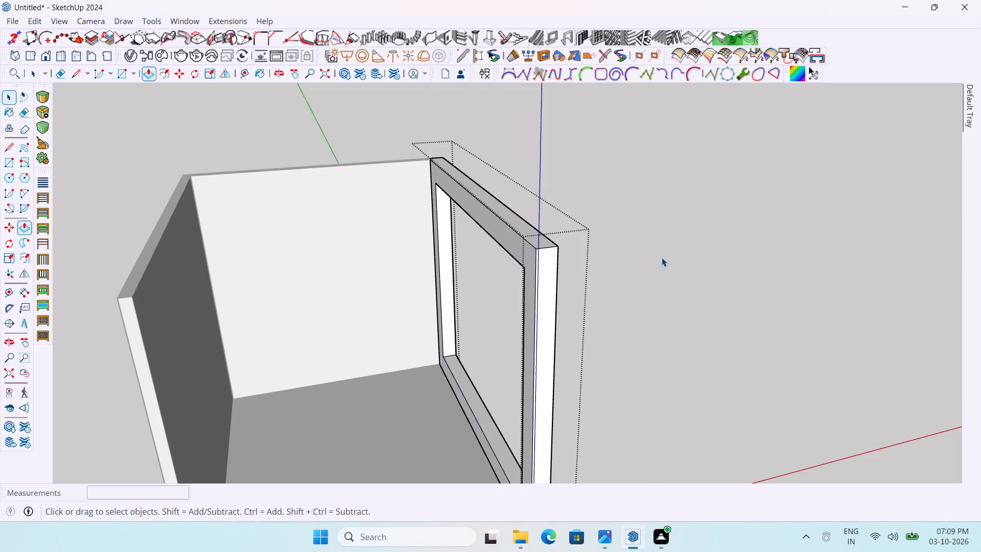
pyautogui.click(662, 258)
# Draw a line along the middle of the opening's sill, between the midpoints of its two short end edges.
pyautogui.scroll(-4, 662, 258)
pyautogui.moveTo(653, 292); pyautogui.dragTo(614, 246, button='middle')
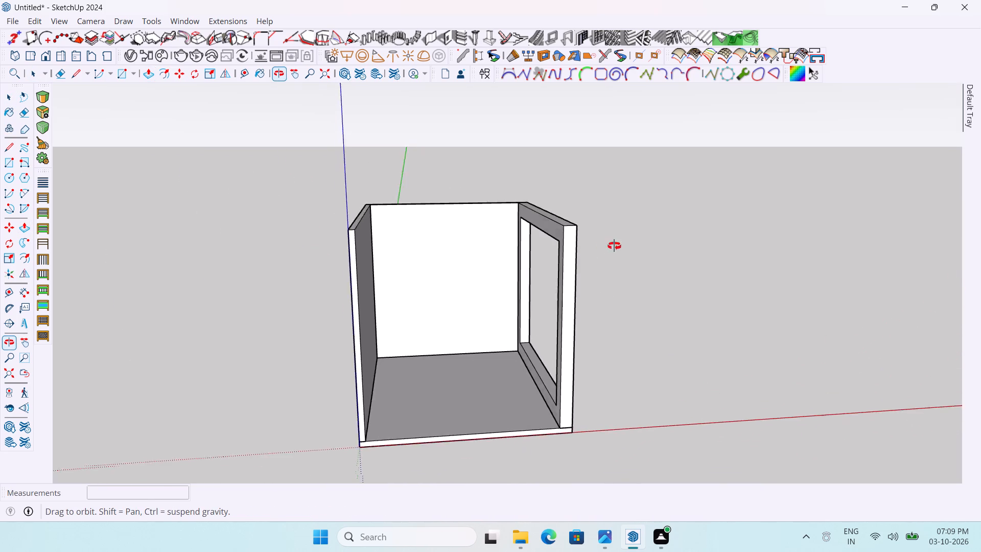
pyautogui.moveTo(614, 246); pyautogui.dragTo(617, 246, button='middle')
pyautogui.scroll(3, 568, 300)
pyautogui.moveTo(556, 307); pyautogui.dragTo(273, 388, button='middle')
pyautogui.scroll(5, 363, 424)
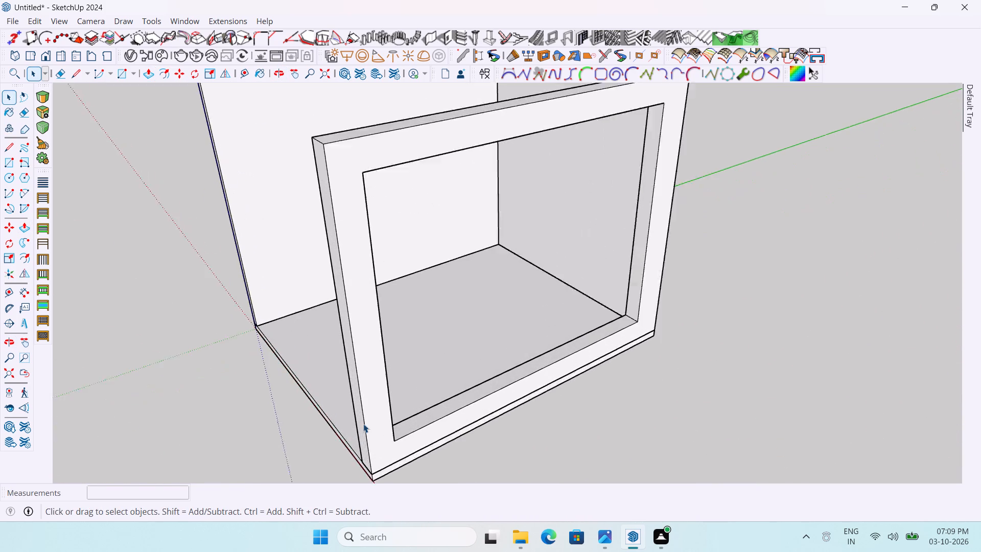
pyautogui.scroll(4, 414, 429)
pyautogui.moveTo(425, 417); pyautogui.dragTo(291, 416, button='middle')
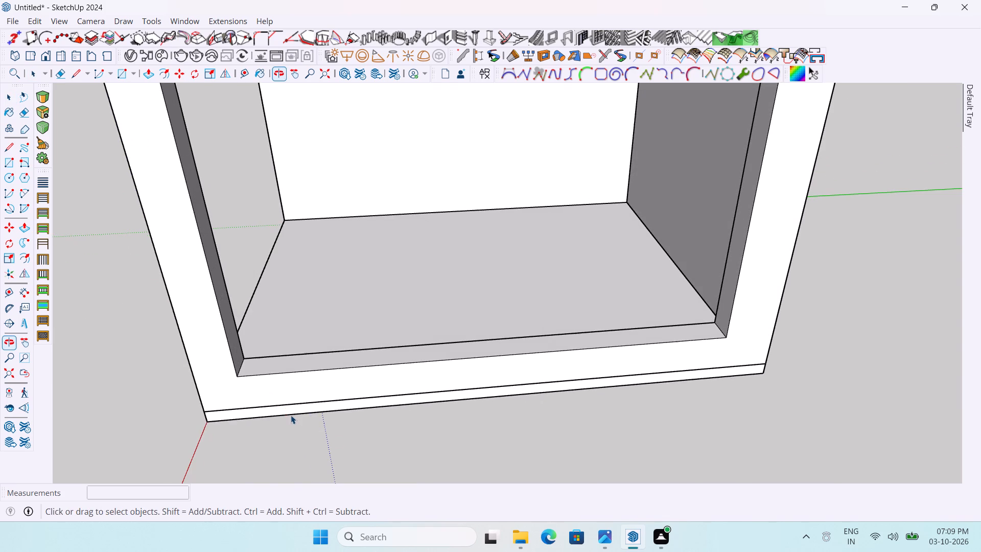
pyautogui.press('l')
pyautogui.scroll(4, 295, 379)
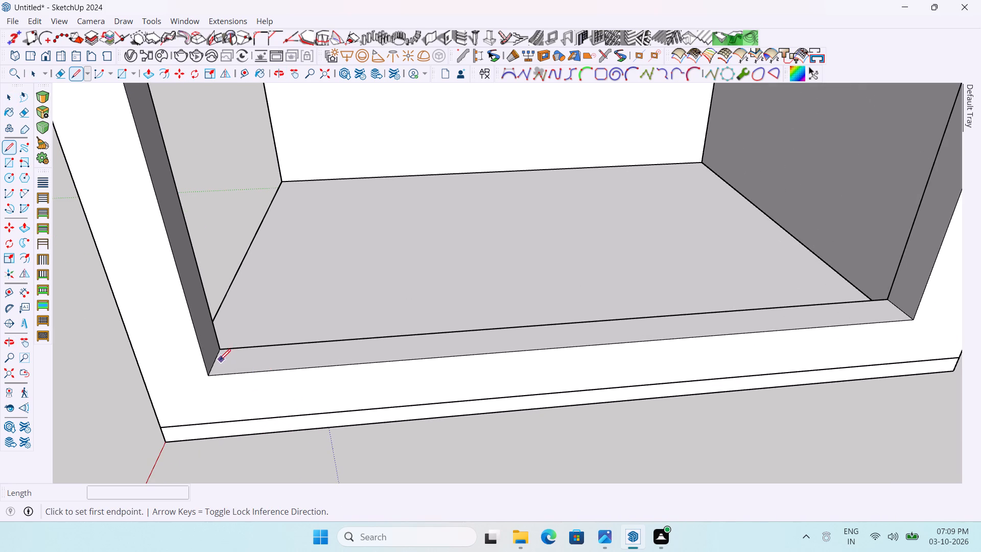
pyautogui.click(217, 361)
pyautogui.scroll(-2, 564, 332)
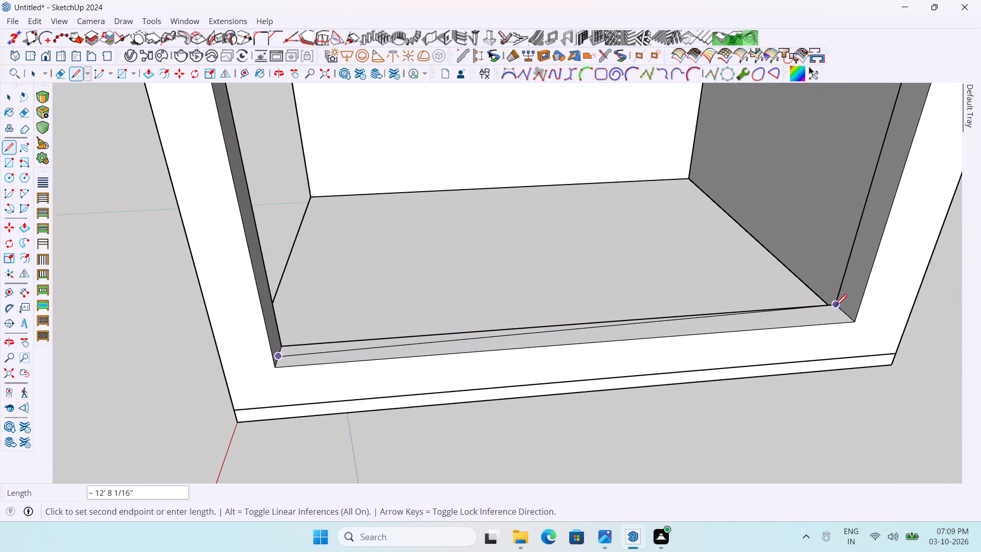
pyautogui.click(845, 308)
pyautogui.press('space')
pyautogui.scroll(-3, 719, 319)
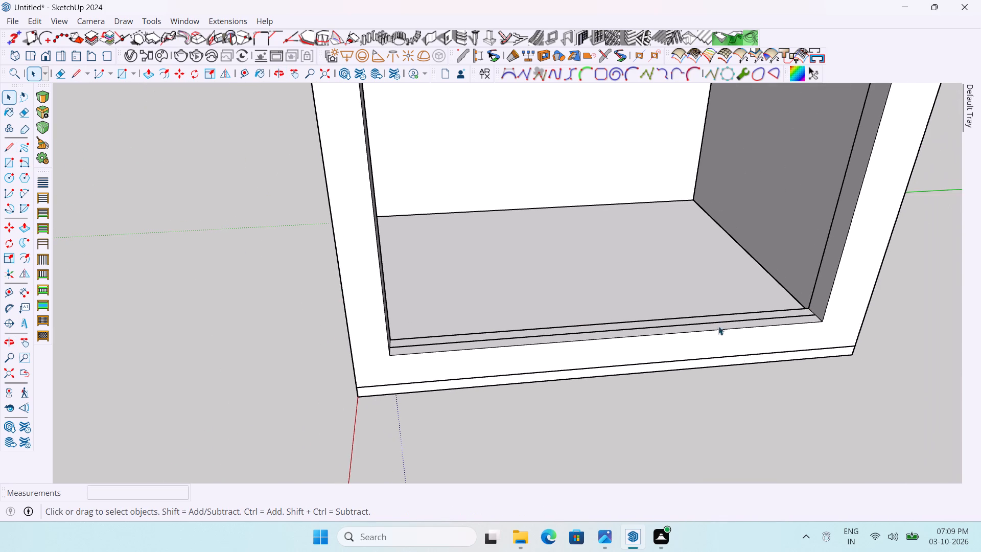
pyautogui.click(756, 384)
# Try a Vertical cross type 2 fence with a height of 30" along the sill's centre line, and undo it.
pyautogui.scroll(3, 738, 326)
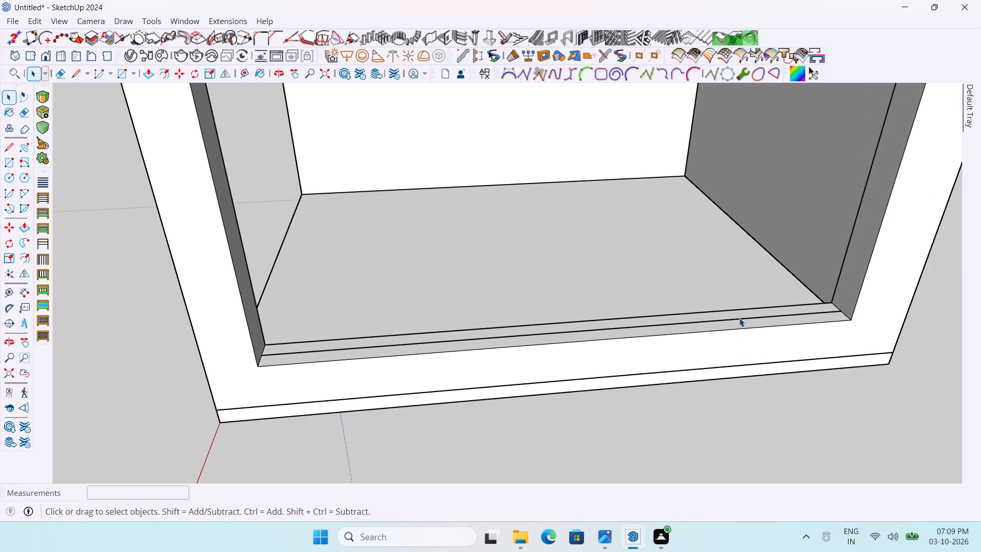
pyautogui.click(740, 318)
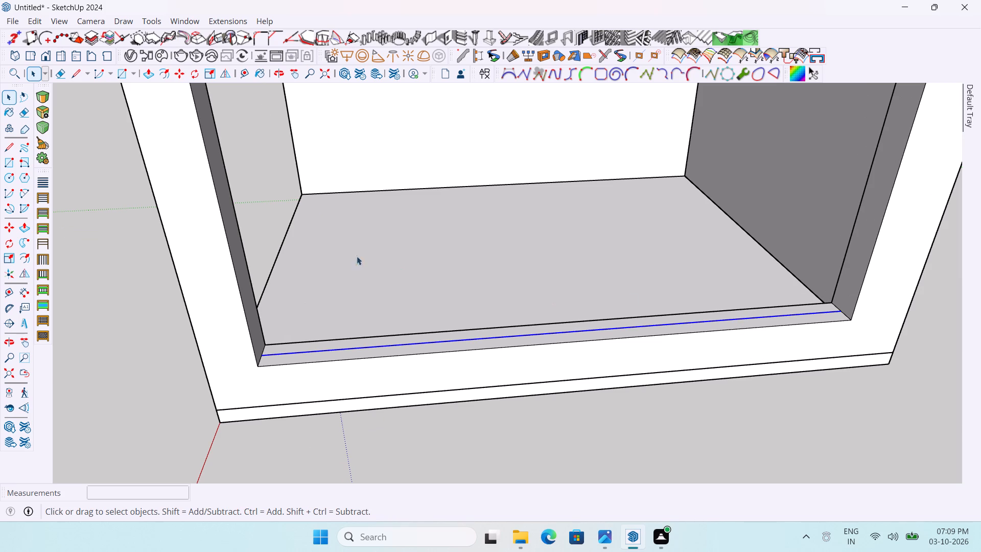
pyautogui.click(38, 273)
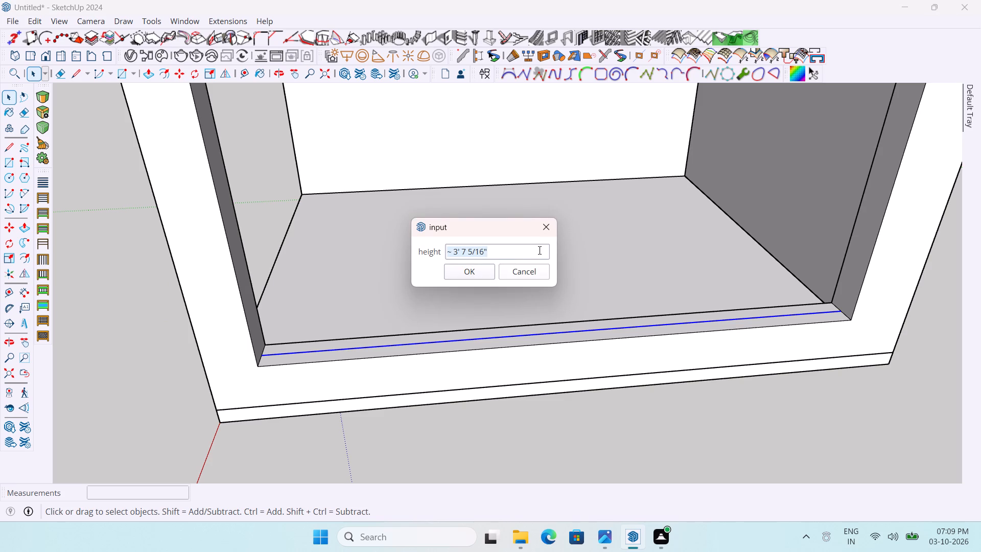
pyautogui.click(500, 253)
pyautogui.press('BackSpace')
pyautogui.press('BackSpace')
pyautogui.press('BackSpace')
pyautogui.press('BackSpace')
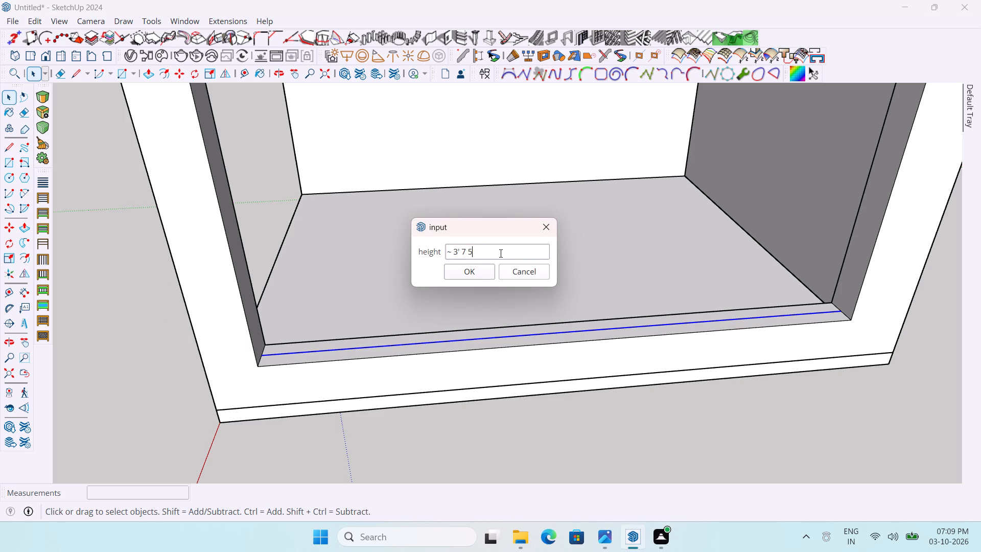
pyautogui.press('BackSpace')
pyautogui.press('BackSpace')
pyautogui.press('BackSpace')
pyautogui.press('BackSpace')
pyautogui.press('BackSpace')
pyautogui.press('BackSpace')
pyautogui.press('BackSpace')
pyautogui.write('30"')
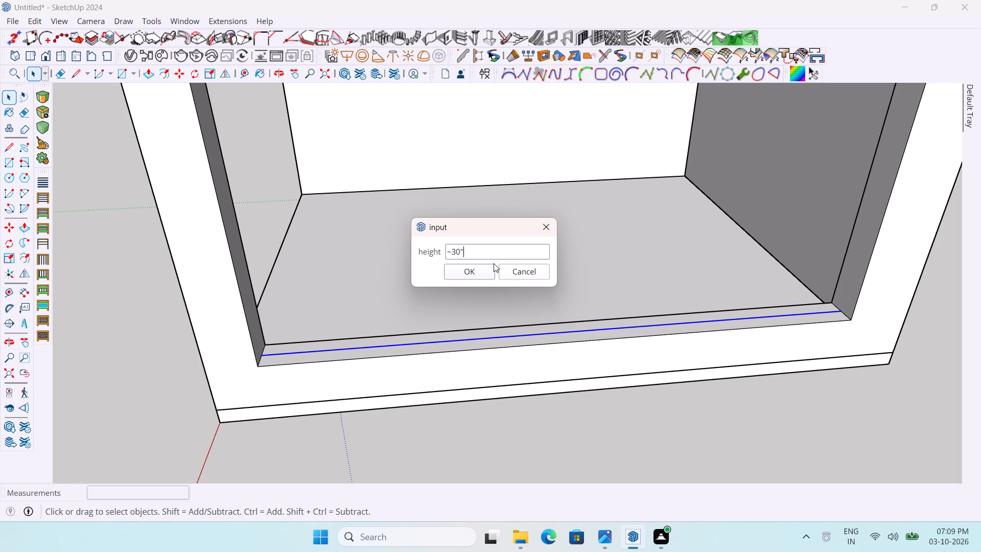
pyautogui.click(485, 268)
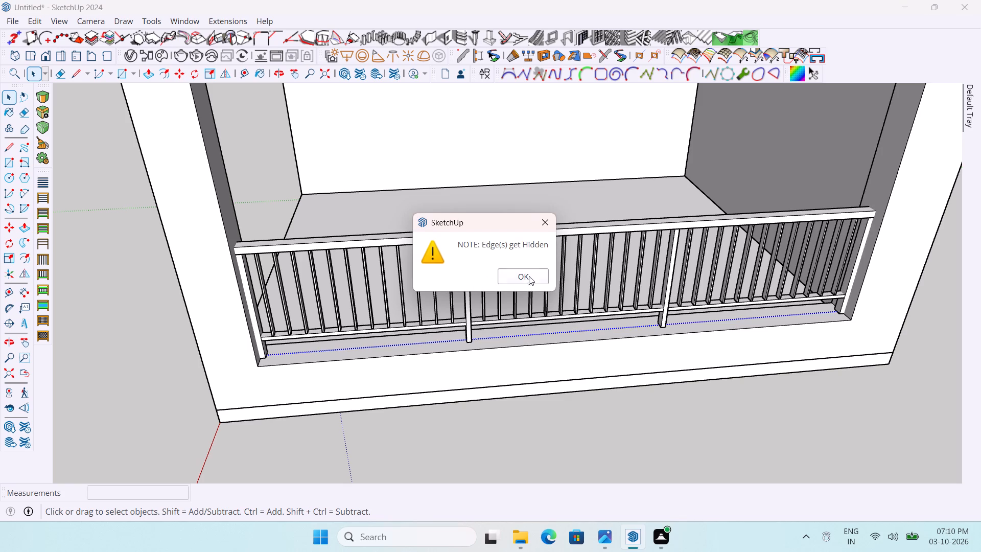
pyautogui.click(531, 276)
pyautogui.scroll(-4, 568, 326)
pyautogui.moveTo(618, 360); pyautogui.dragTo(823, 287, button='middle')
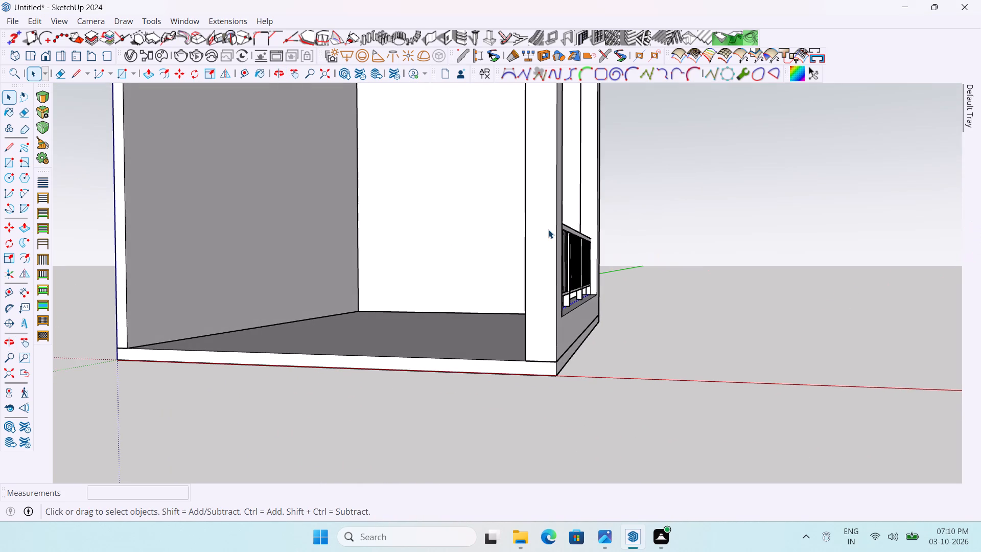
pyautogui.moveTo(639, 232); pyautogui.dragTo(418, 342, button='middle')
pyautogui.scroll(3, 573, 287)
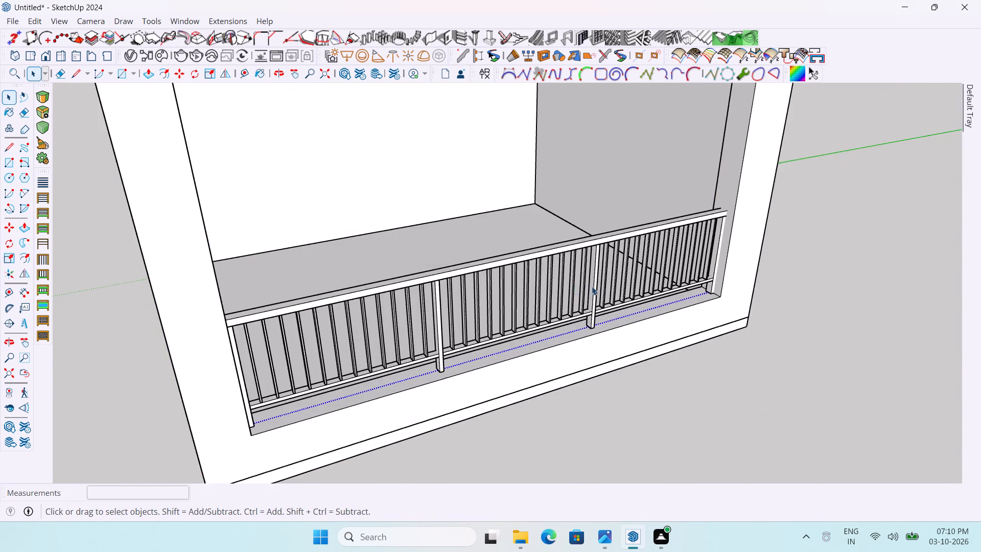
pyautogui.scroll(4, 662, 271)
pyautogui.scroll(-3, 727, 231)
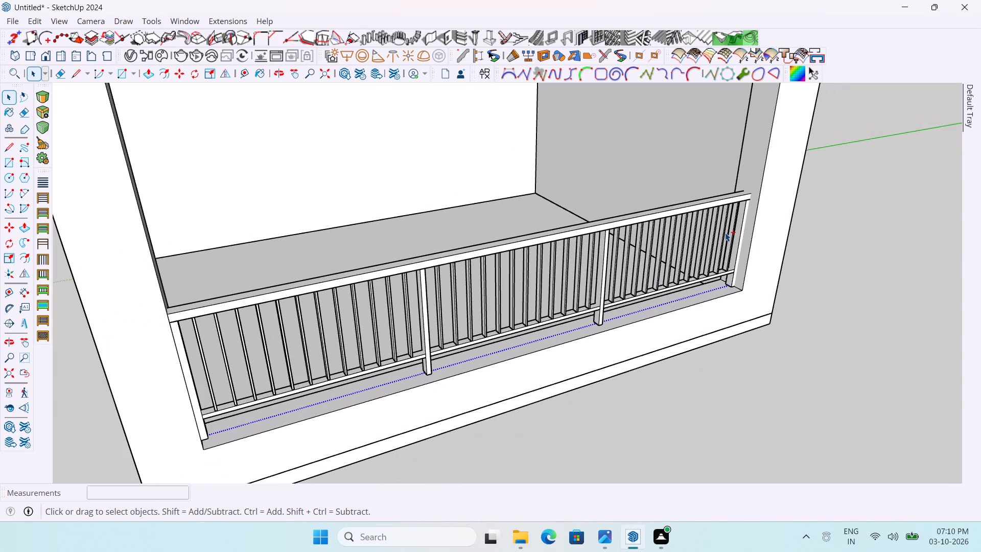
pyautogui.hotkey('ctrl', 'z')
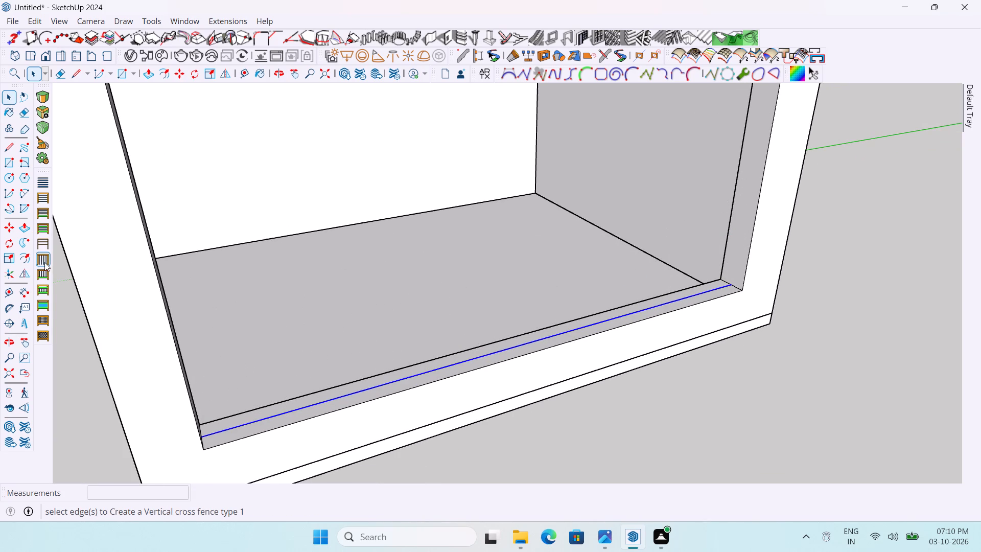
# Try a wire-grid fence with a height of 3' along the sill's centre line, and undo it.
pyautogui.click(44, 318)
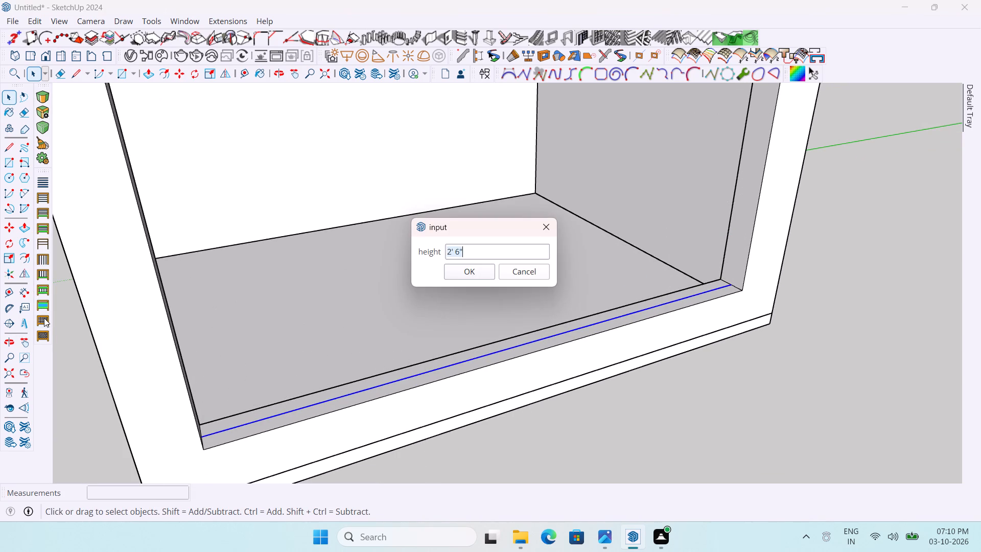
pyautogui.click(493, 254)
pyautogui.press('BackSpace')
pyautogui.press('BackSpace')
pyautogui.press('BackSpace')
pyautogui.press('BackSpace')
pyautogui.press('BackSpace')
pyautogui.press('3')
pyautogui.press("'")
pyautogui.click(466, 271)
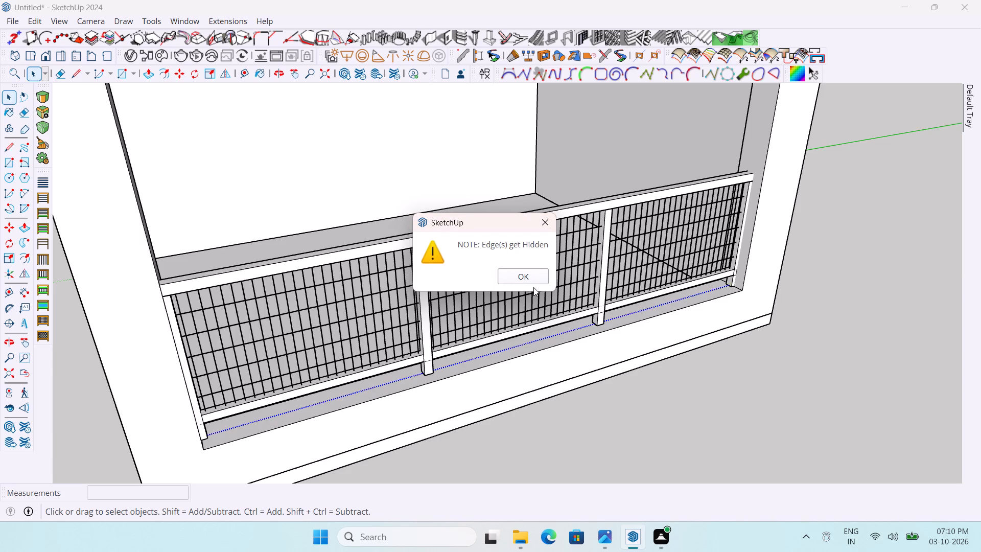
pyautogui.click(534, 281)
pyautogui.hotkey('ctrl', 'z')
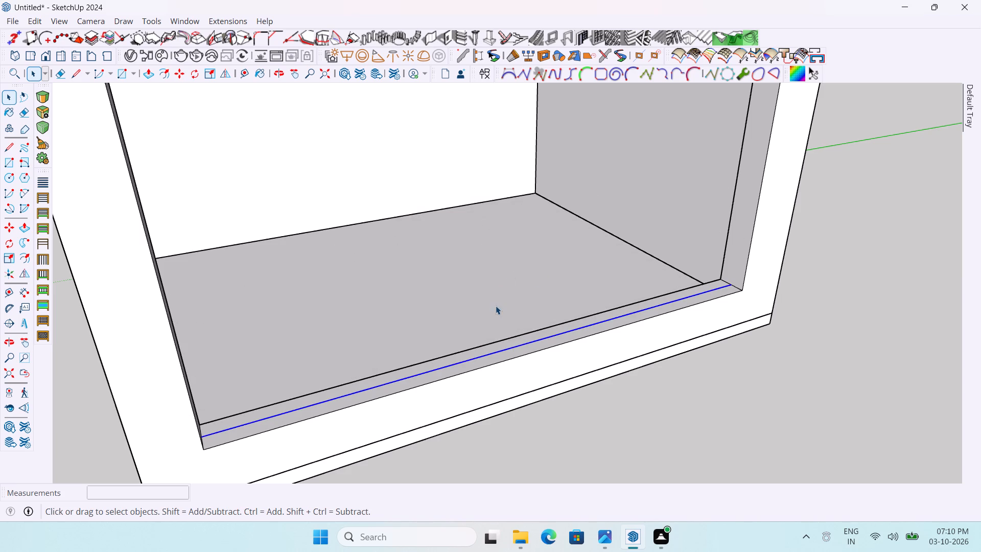
# Create a Vertical cross type 2 fence with a height of 3' along the sill's centre line.
pyautogui.click(46, 273)
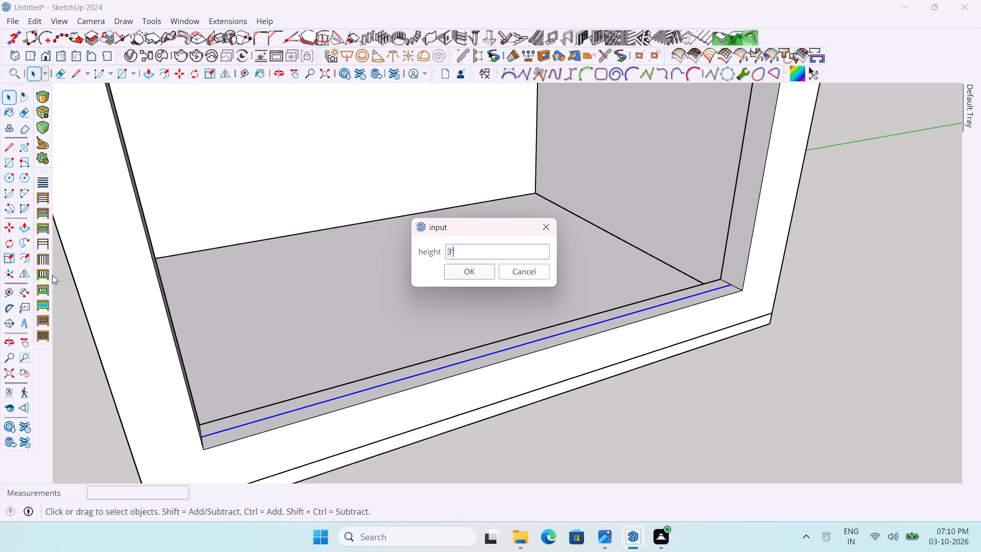
pyautogui.click(464, 264)
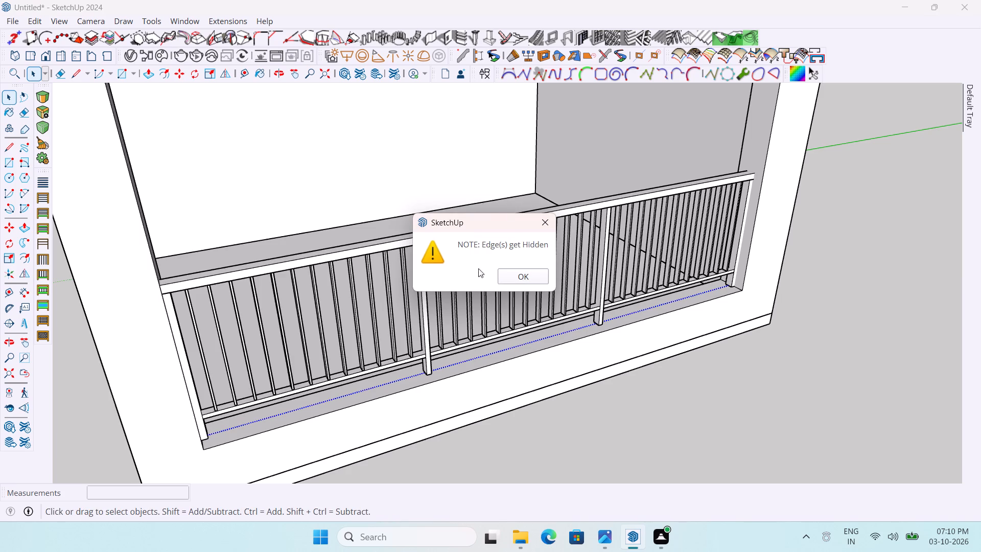
pyautogui.click(515, 272)
# Examine the railing's top rail and how its end meets the side of the opening.
pyautogui.scroll(2, 764, 170)
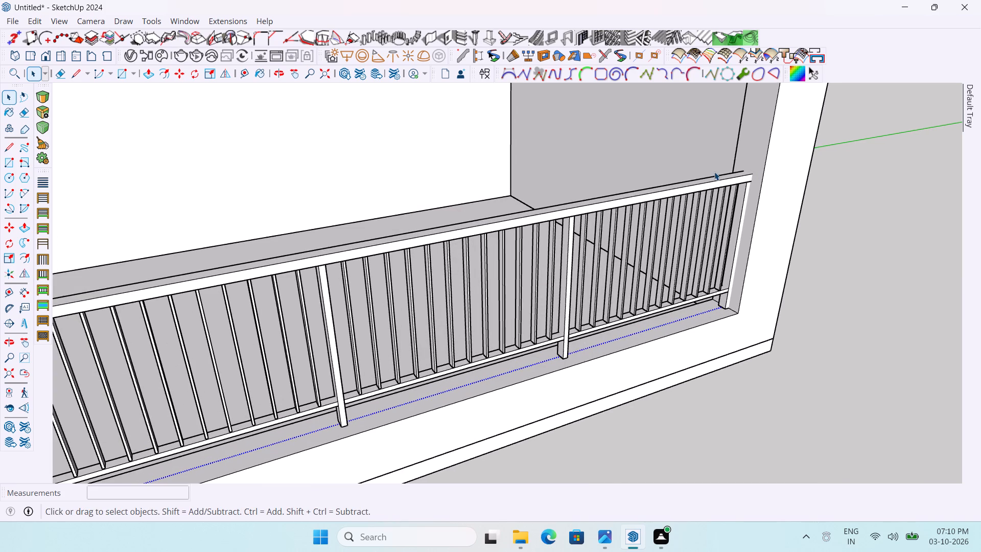
pyautogui.click(721, 181)
pyautogui.scroll(-2, 834, 190)
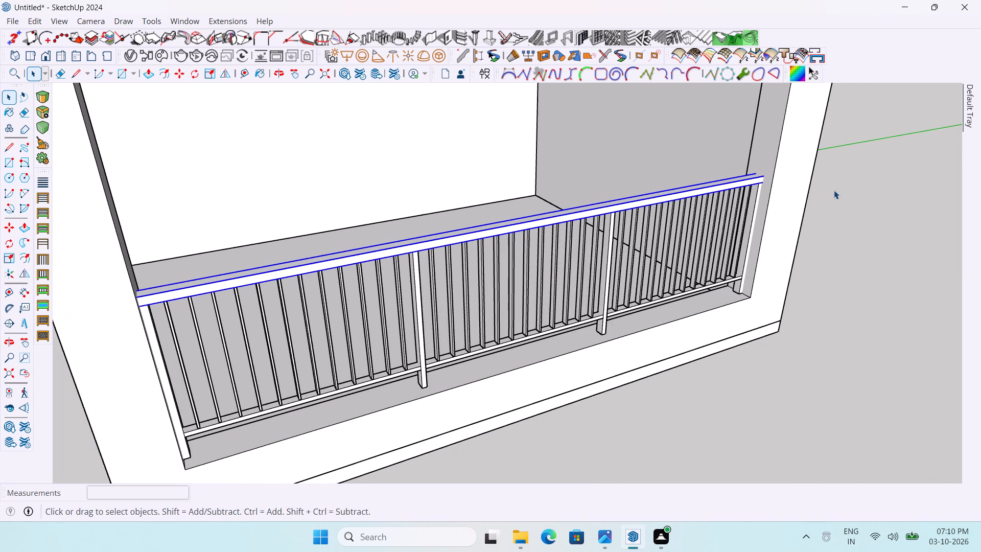
pyautogui.moveTo(835, 190); pyautogui.dragTo(799, 192, button='middle')
pyautogui.click(896, 219)
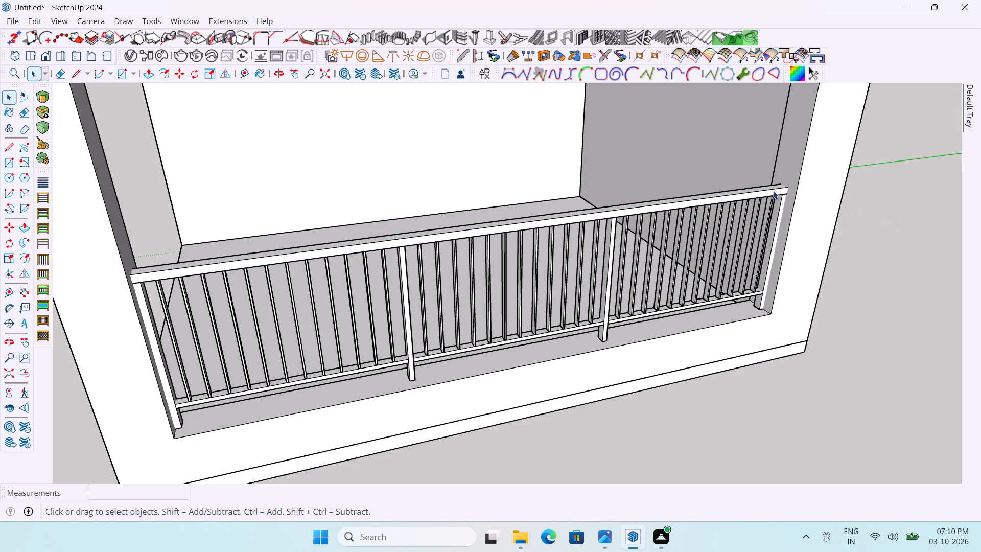
pyautogui.tripleClick(773, 191)
pyautogui.click(892, 215)
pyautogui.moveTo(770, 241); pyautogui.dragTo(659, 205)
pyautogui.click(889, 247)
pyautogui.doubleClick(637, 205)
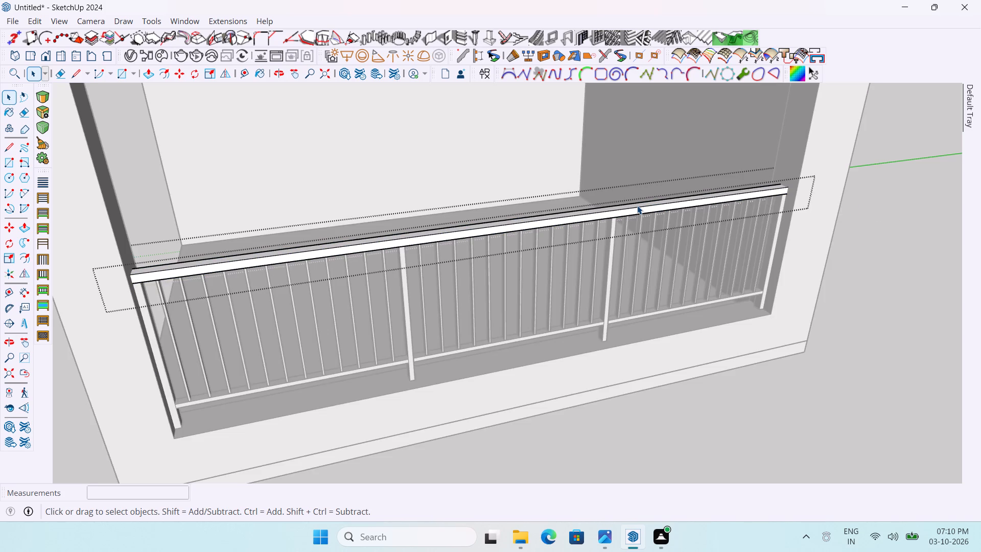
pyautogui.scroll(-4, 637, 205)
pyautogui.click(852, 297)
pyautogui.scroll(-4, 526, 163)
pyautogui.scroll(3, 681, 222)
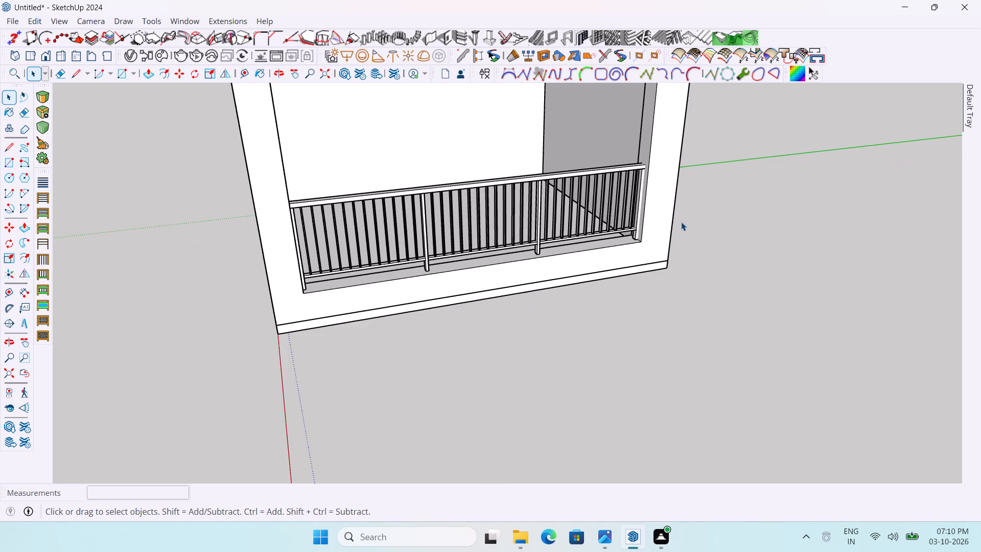
# Undo the fence created along the sill's centre line, back to the plain centre line.
pyautogui.hotkey('ctrl', 'z')
pyautogui.hotkey('ctrl', 'z')
pyautogui.hotkey('ctrl', 'z')
pyautogui.hotkey('ctrl', 'z')
pyautogui.hotkey('ctrl', 'z')
# Copy the sill's centre line straight out from the opening by about 4' 4", clear of the wall.
pyautogui.scroll(3, 646, 232)
pyautogui.press('m')
pyautogui.scroll(3, 641, 236)
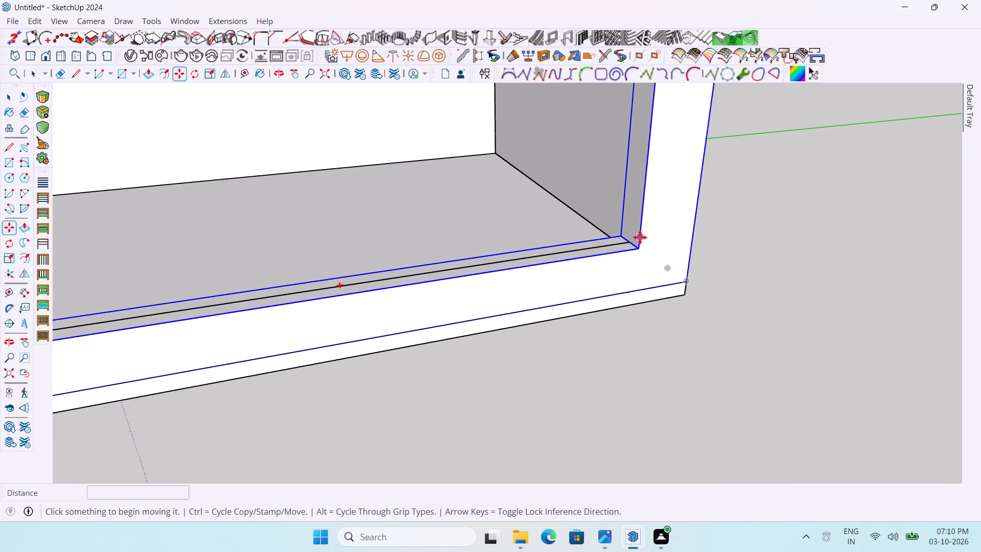
pyautogui.press('space')
pyautogui.click(626, 243)
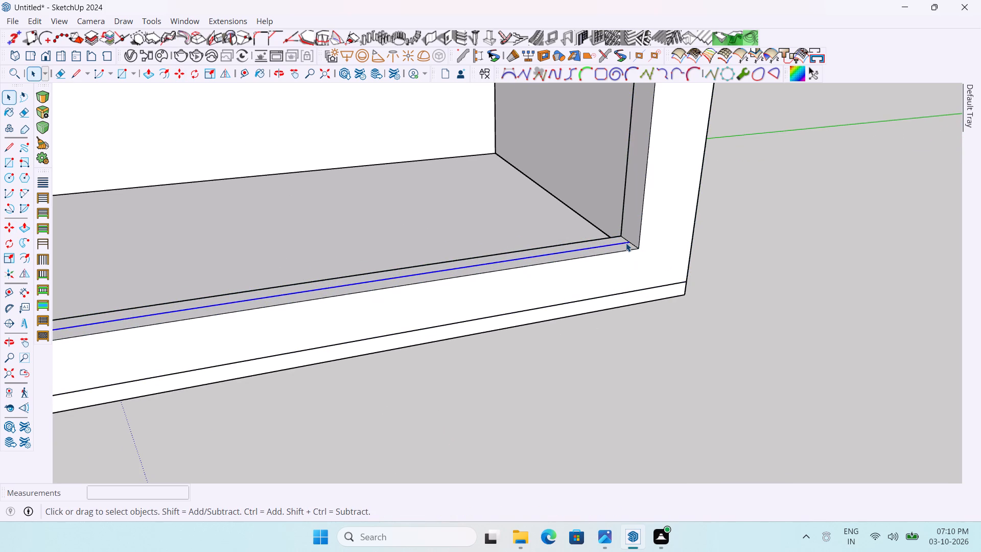
pyautogui.press('m')
pyautogui.keyDown('ctrl'); pyautogui.click(629, 240); pyautogui.keyUp('ctrl')
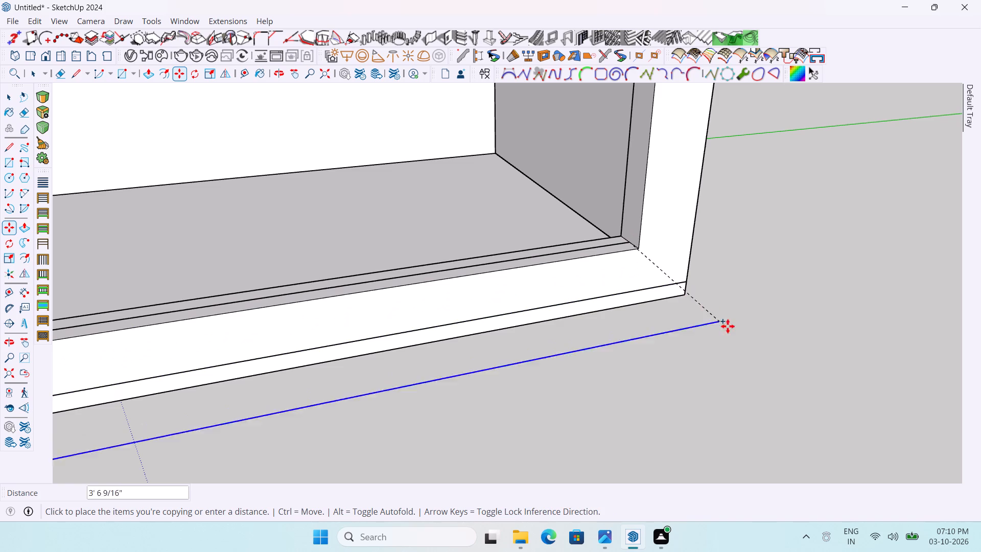
pyautogui.click(766, 345)
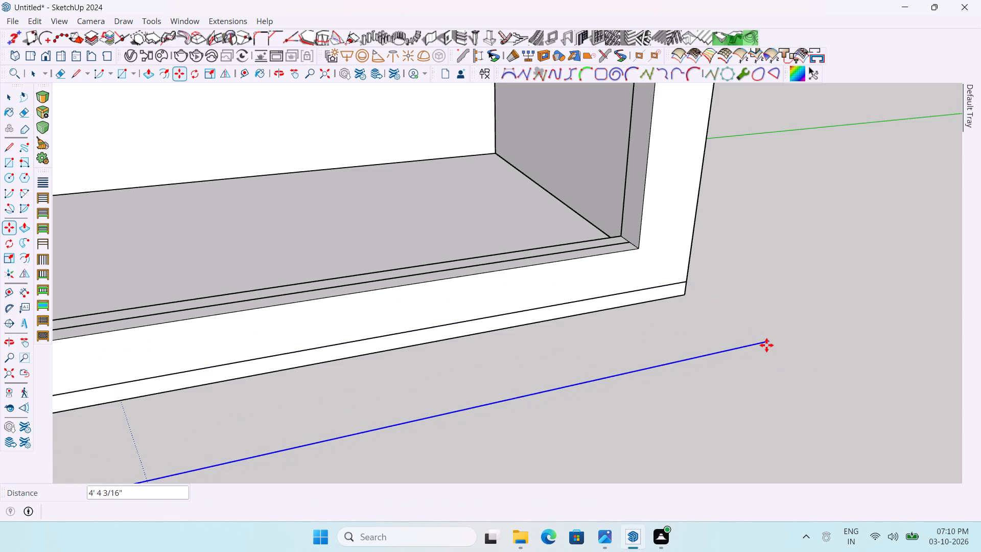
# Create a Vertical cross fence with a height of 3' along the copied line outside the opening.
pyautogui.scroll(-5, 792, 296)
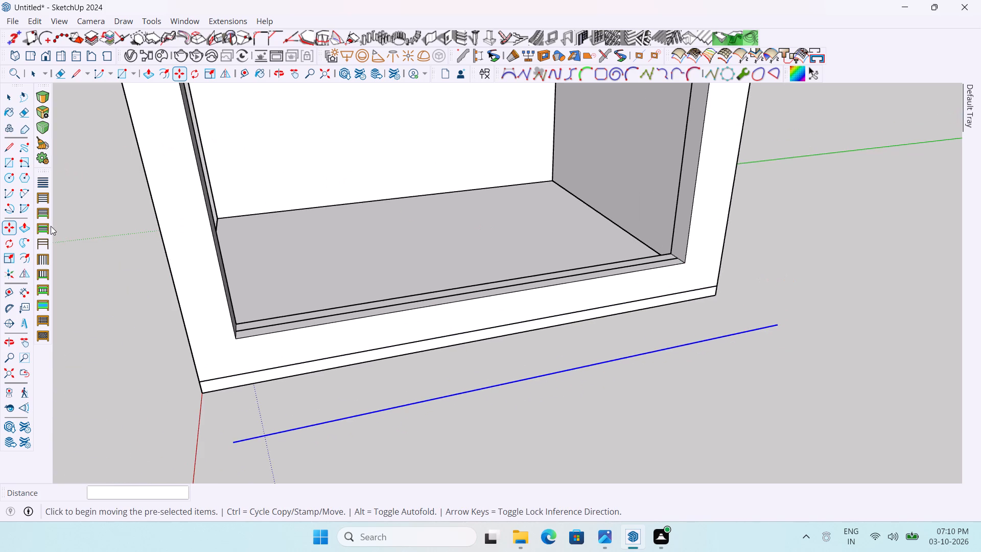
pyautogui.click(49, 269)
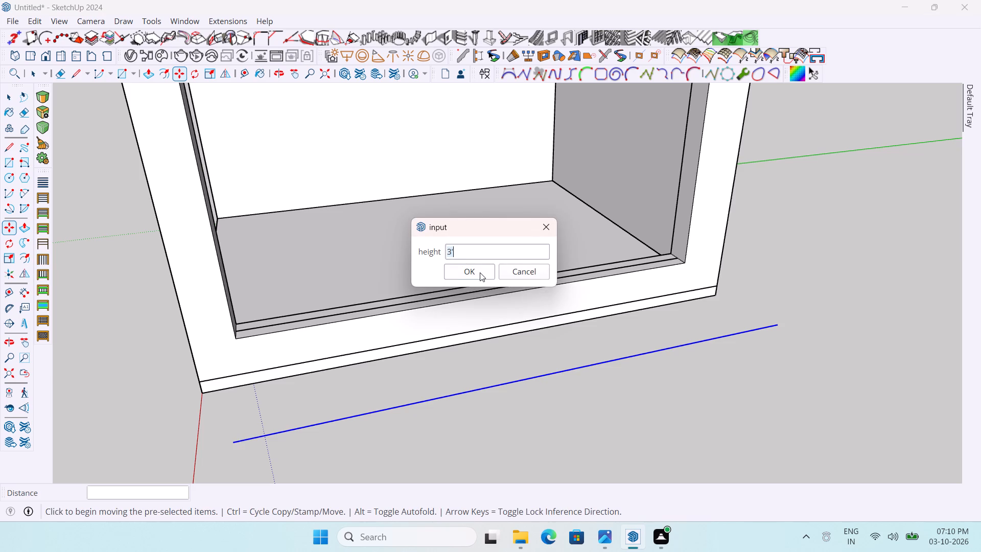
pyautogui.click(480, 272)
pyautogui.click(780, 348)
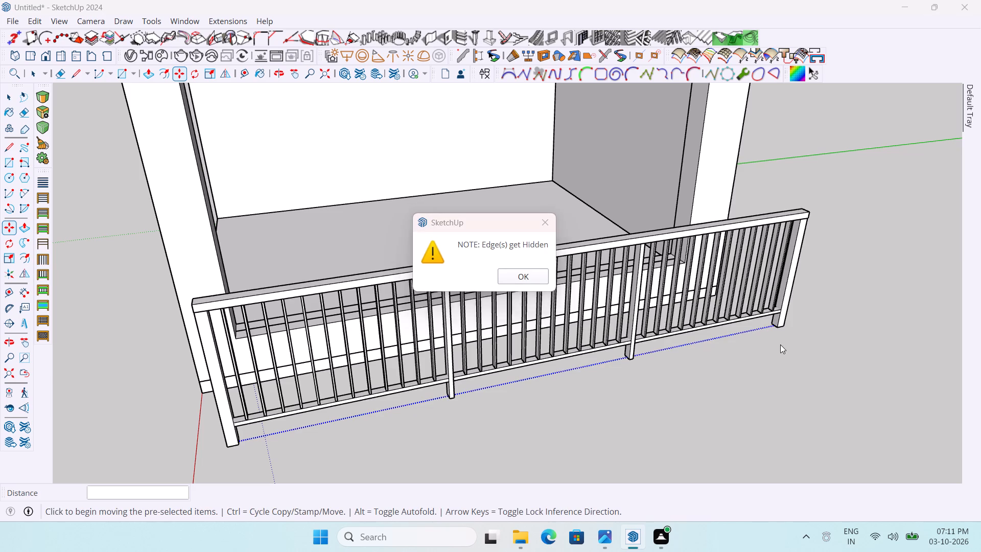
pyautogui.click(546, 274)
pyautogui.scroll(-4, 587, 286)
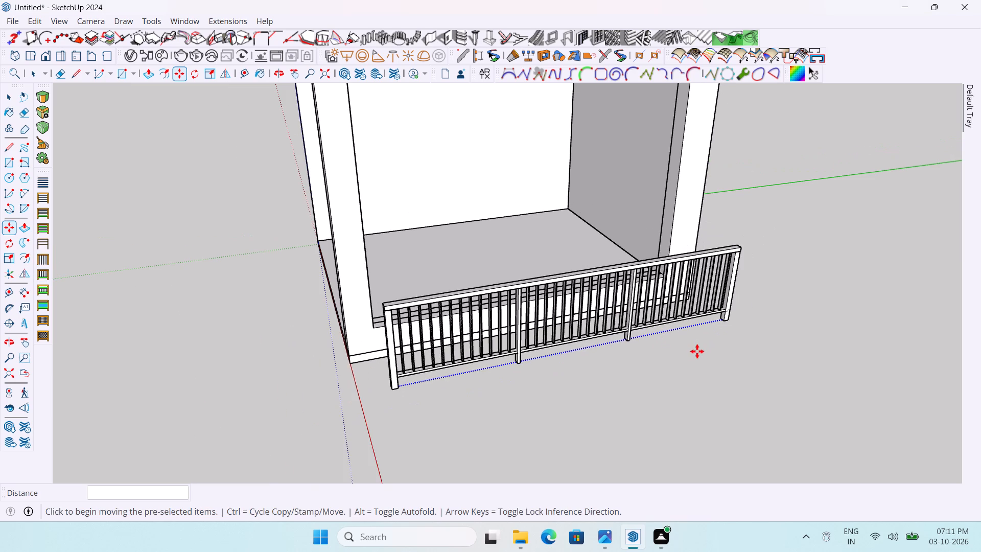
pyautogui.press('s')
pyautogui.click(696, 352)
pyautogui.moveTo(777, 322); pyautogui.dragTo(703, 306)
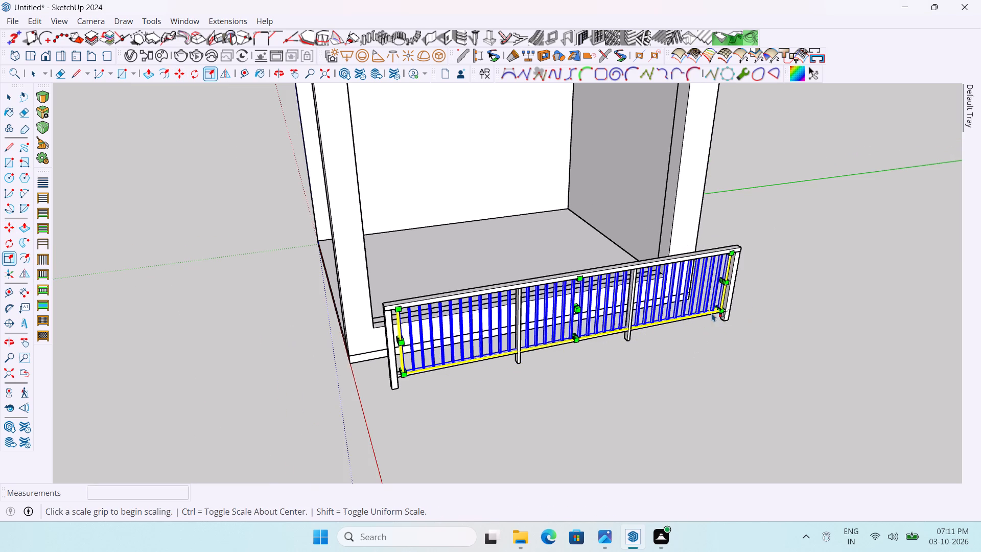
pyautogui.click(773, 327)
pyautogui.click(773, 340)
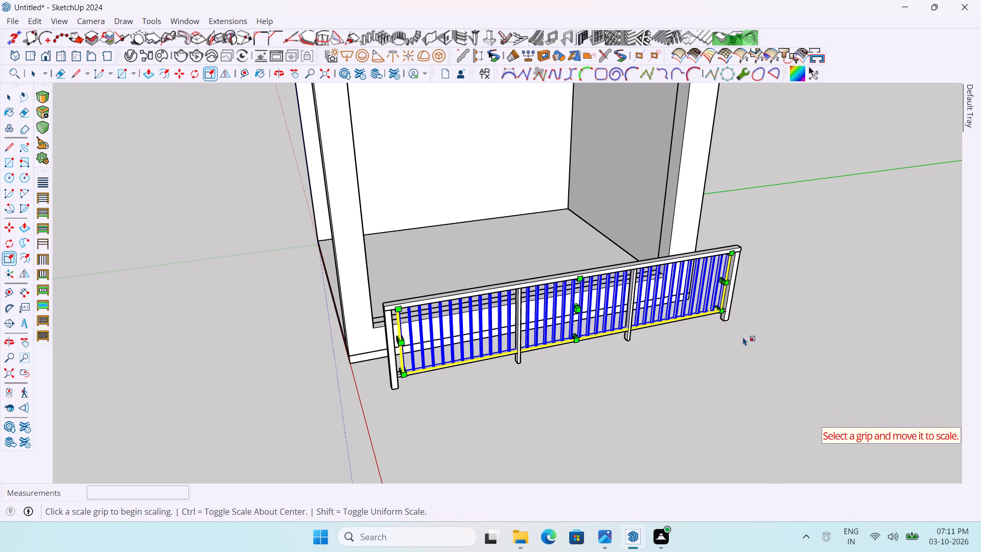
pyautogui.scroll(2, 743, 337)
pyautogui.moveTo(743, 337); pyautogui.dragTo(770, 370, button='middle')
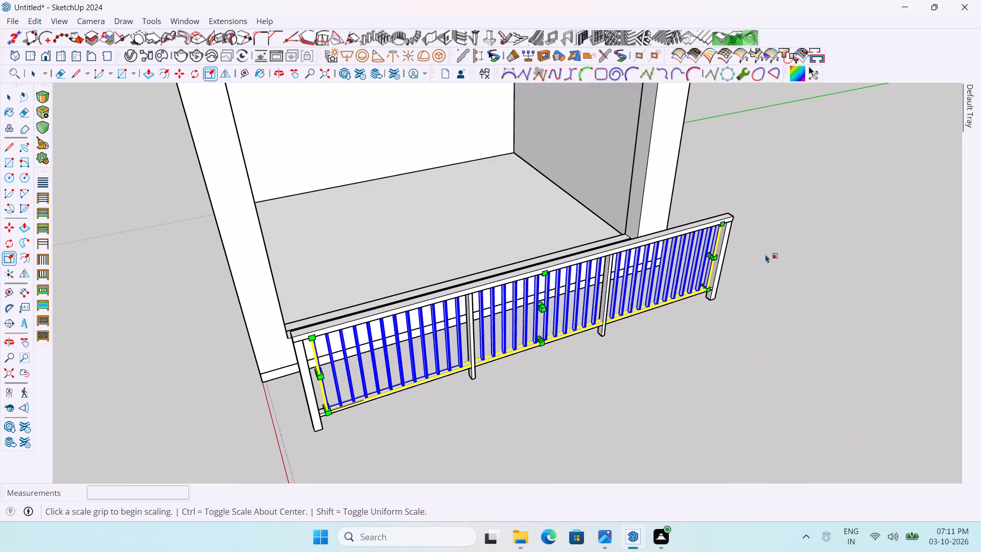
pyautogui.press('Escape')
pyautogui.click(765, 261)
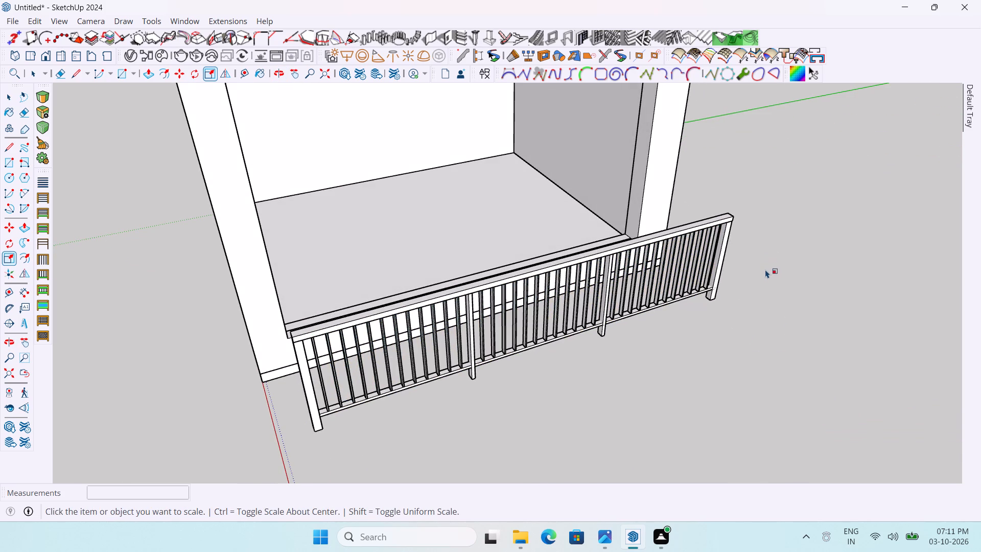
# Select all parts of the new railing outside the opening and combine them into one group.
pyautogui.press('space')
pyautogui.click(753, 301)
pyautogui.moveTo(753, 314); pyautogui.dragTo(700, 273)
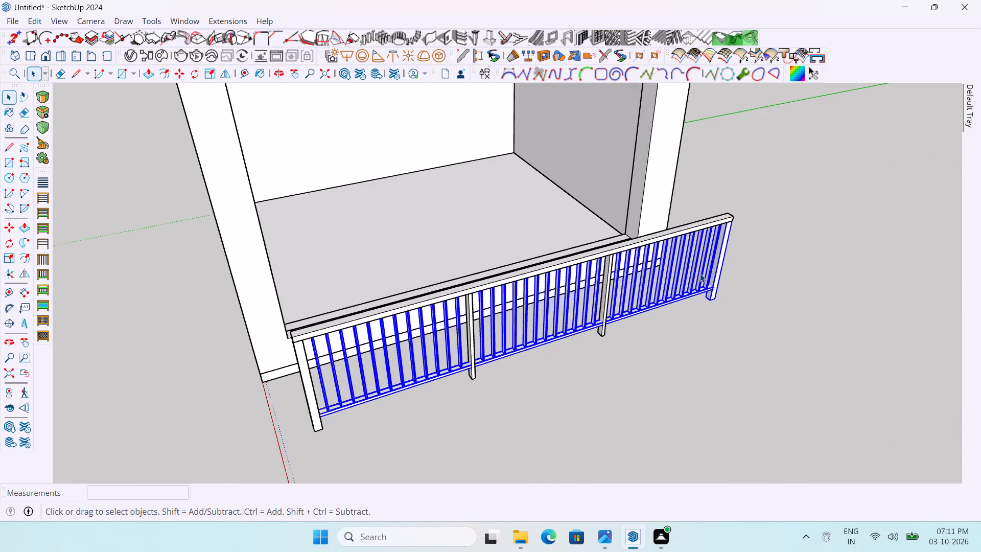
pyautogui.scroll(-3, 539, 351)
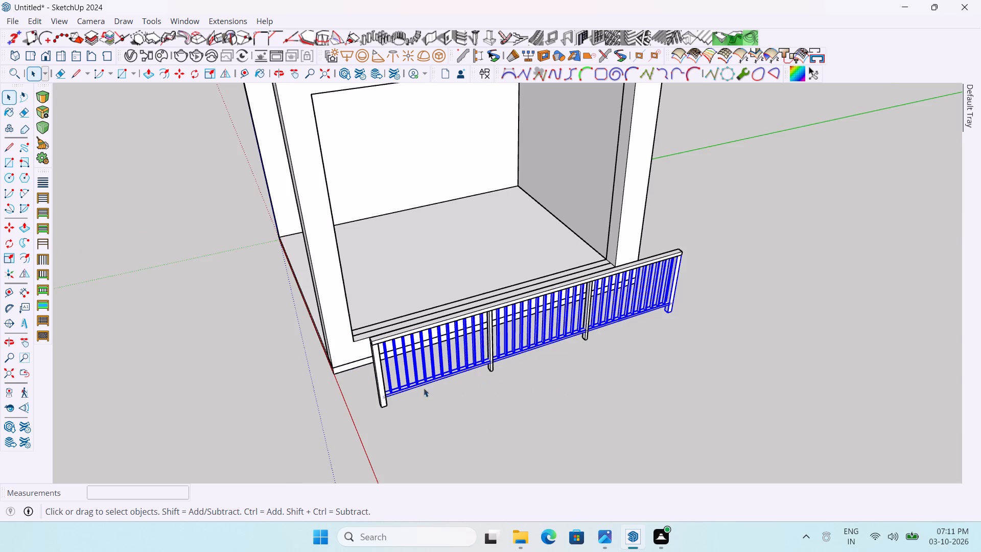
pyautogui.scroll(2, 382, 399)
pyautogui.scroll(-3, 558, 402)
pyautogui.keyDown('alt'); pyautogui.moveTo(558, 404); pyautogui.dragTo(750, 425, button='middle'); pyautogui.keyUp('alt')
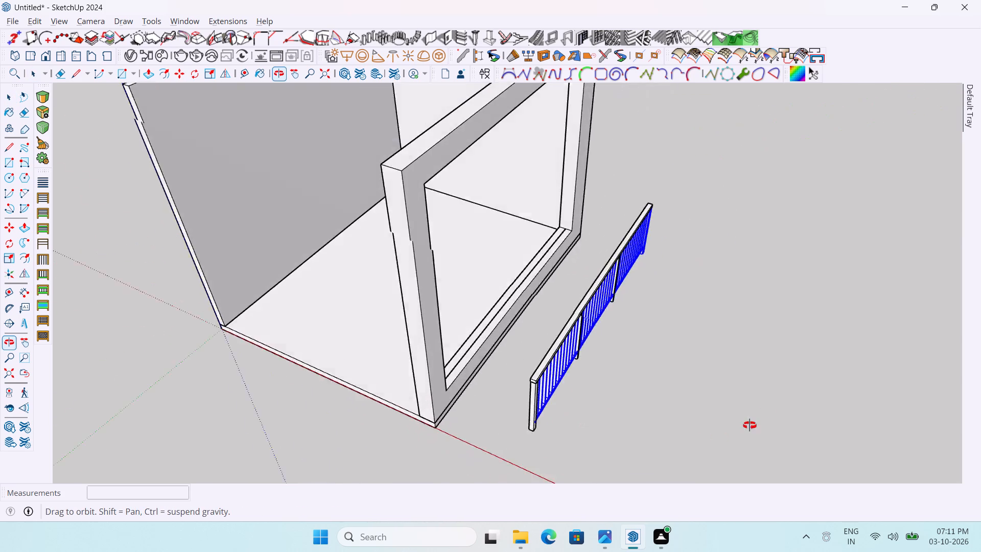
pyautogui.keyDown('alt'); pyautogui.moveTo(750, 425); pyautogui.dragTo(853, 319, button='middle'); pyautogui.keyUp('alt')
pyautogui.keyDown('ctrl'); pyautogui.moveTo(685, 449); pyautogui.dragTo(555, 208); pyautogui.keyUp('ctrl')
pyautogui.scroll(2, 662, 293)
pyautogui.moveTo(670, 296); pyautogui.dragTo(492, 310, button='middle')
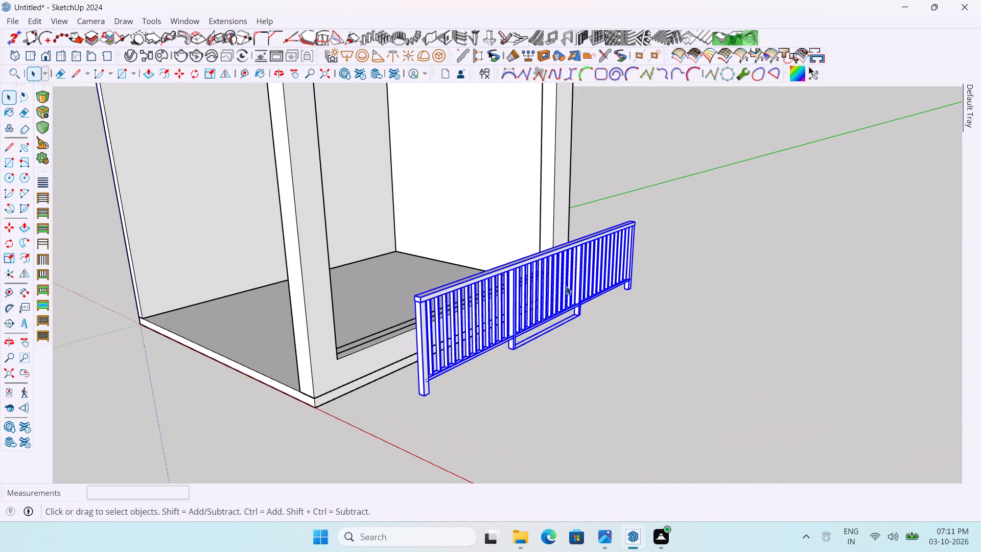
pyautogui.rightClick(566, 286)
pyautogui.click(597, 130)
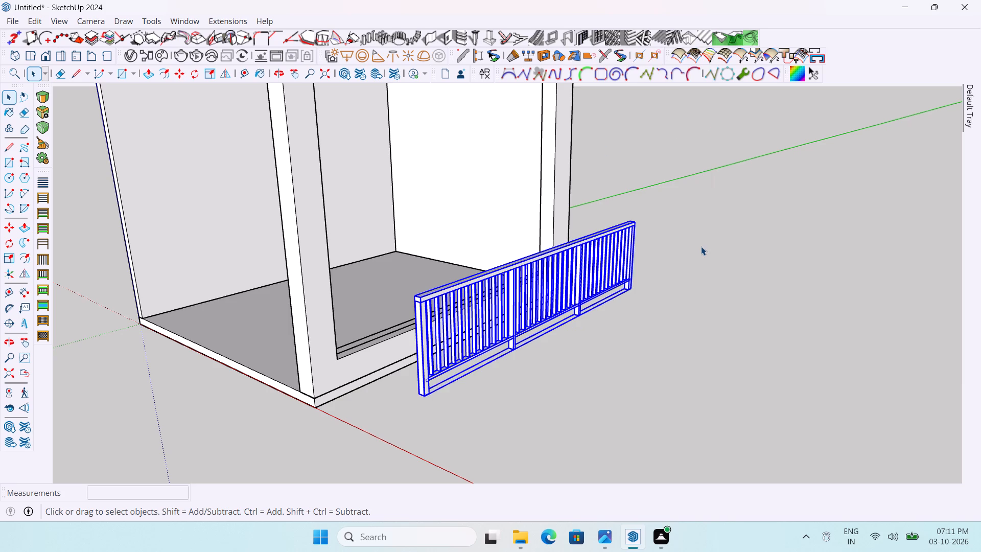
pyautogui.click(701, 246)
# Move the railing group about 4' 4" into the opening, placing its end's bottom midpoint on the end of the sill's centre line.
pyautogui.scroll(2, 671, 281)
pyautogui.moveTo(671, 281); pyautogui.dragTo(577, 382, button='middle')
pyautogui.scroll(3, 619, 286)
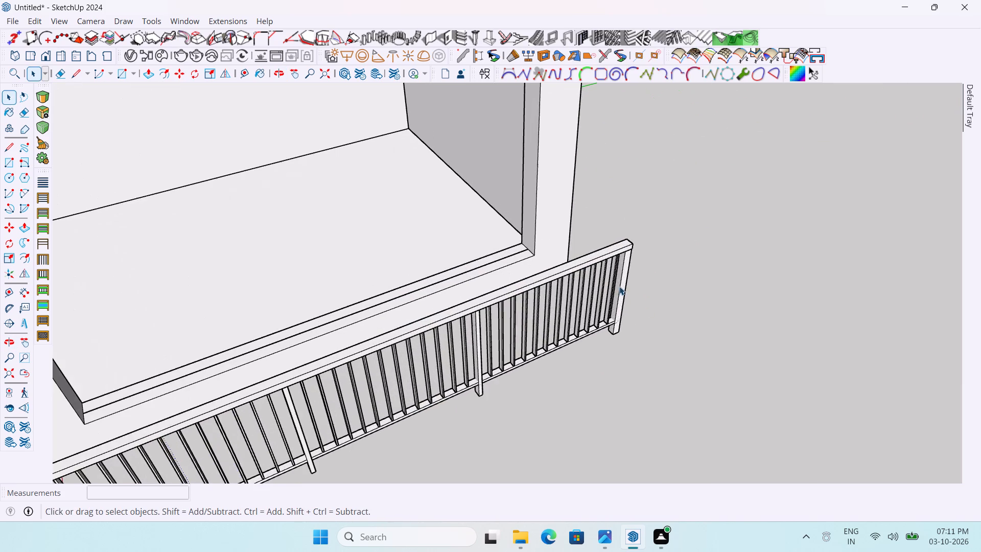
pyautogui.click(619, 286)
pyautogui.scroll(4, 632, 316)
pyautogui.moveTo(637, 325); pyautogui.dragTo(517, 293, button='middle')
pyautogui.scroll(4, 535, 327)
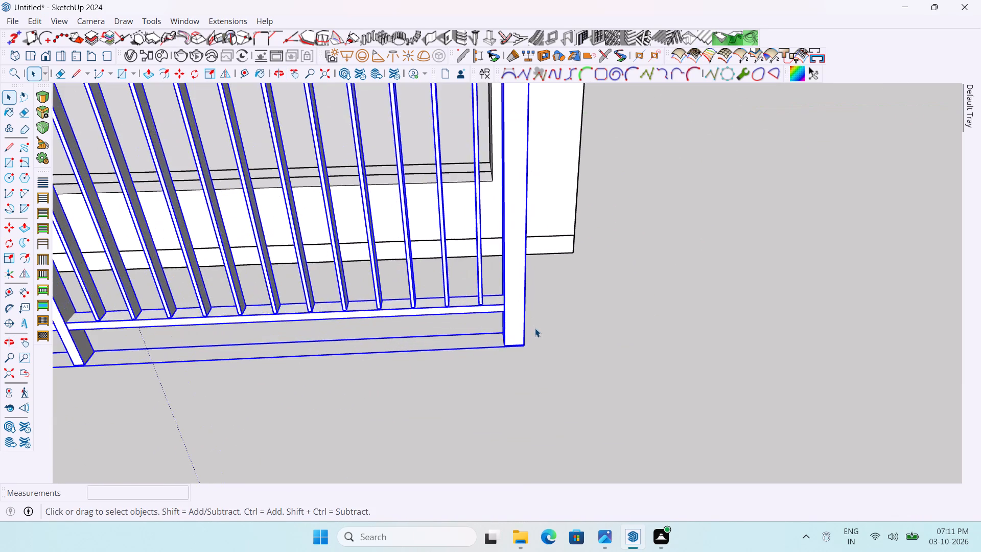
pyautogui.scroll(1, 537, 329)
pyautogui.moveTo(537, 329); pyautogui.dragTo(494, 329, button='middle')
pyautogui.press('s')
pyautogui.scroll(4, 470, 345)
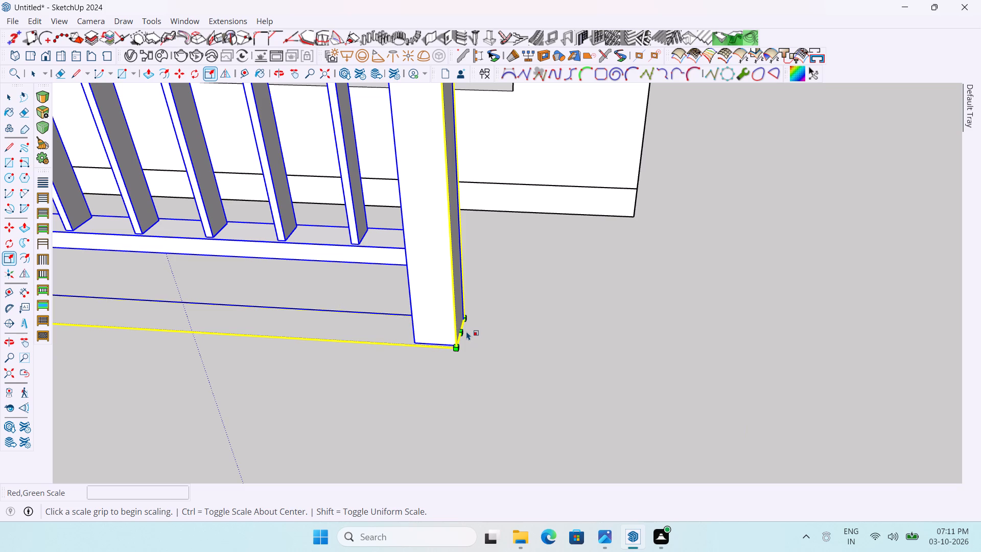
pyautogui.press('m')
pyautogui.scroll(8, 459, 333)
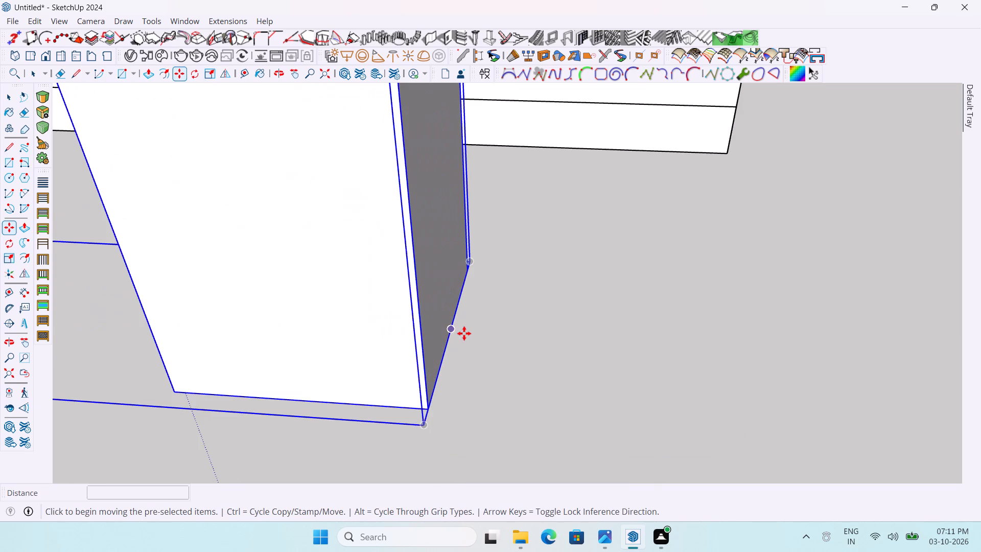
pyautogui.click(451, 330)
pyautogui.scroll(-10, 512, 337)
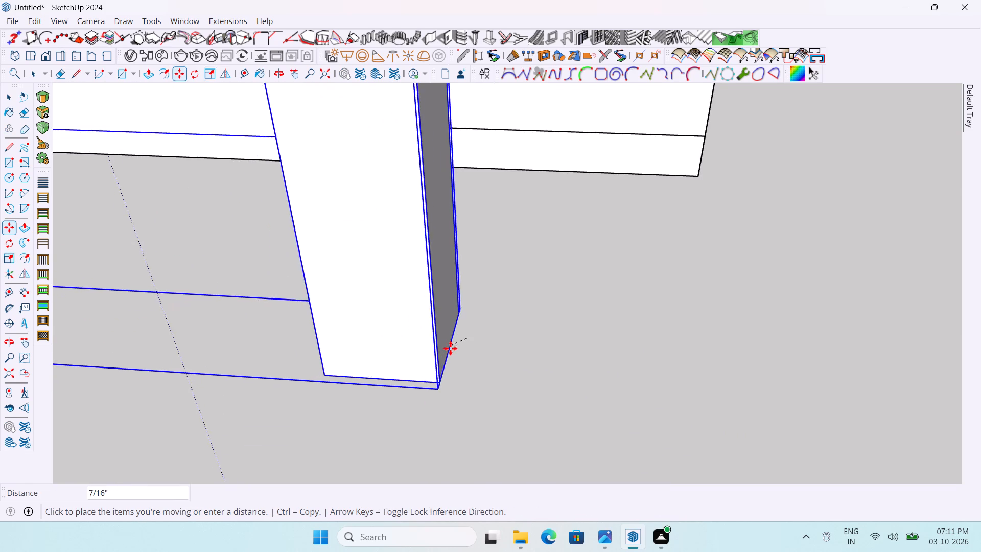
pyautogui.scroll(-19, 450, 348)
pyautogui.moveTo(447, 177); pyautogui.dragTo(556, 211, button='middle')
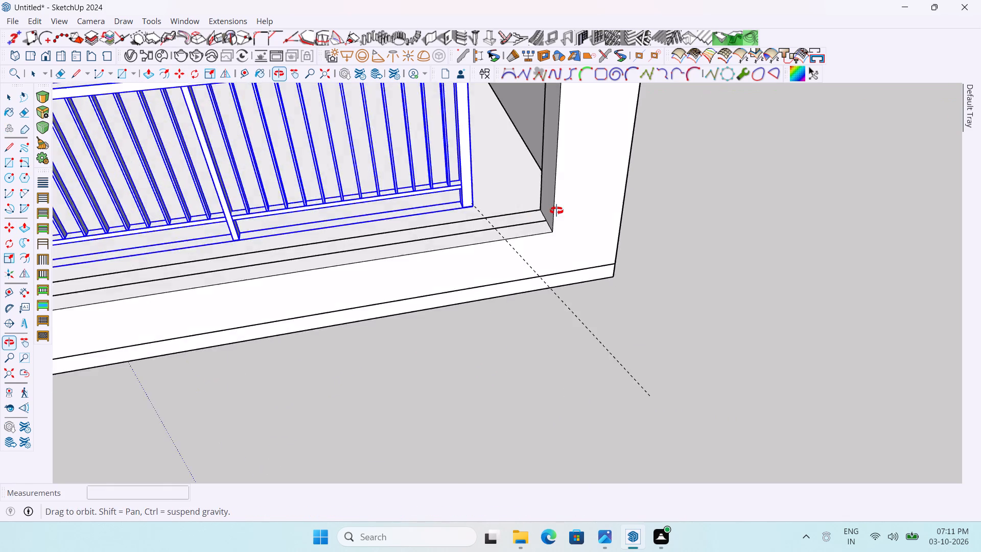
pyautogui.moveTo(556, 211); pyautogui.dragTo(573, 216, button='middle')
pyautogui.scroll(16, 572, 216)
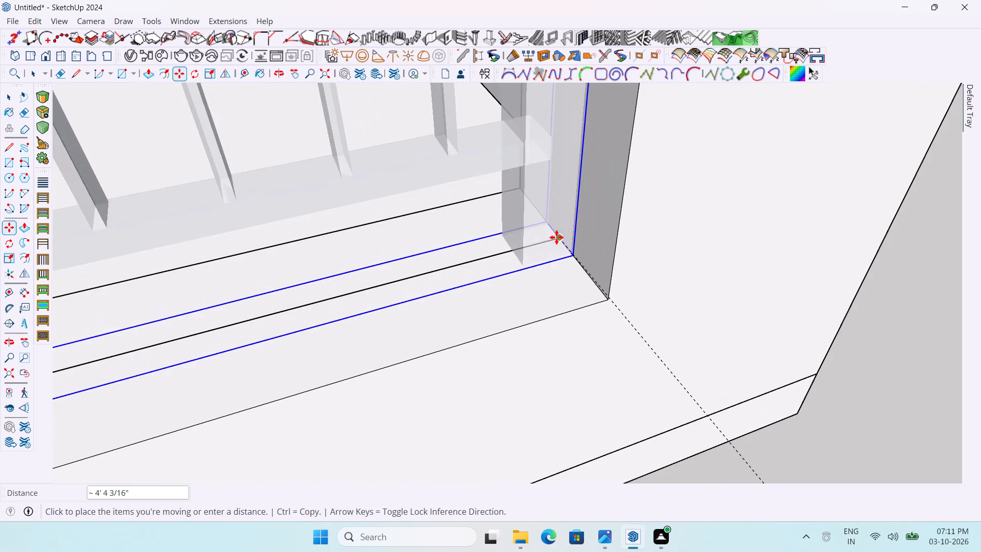
pyautogui.click(556, 237)
pyautogui.scroll(-20, 648, 236)
pyautogui.scroll(-4, 648, 236)
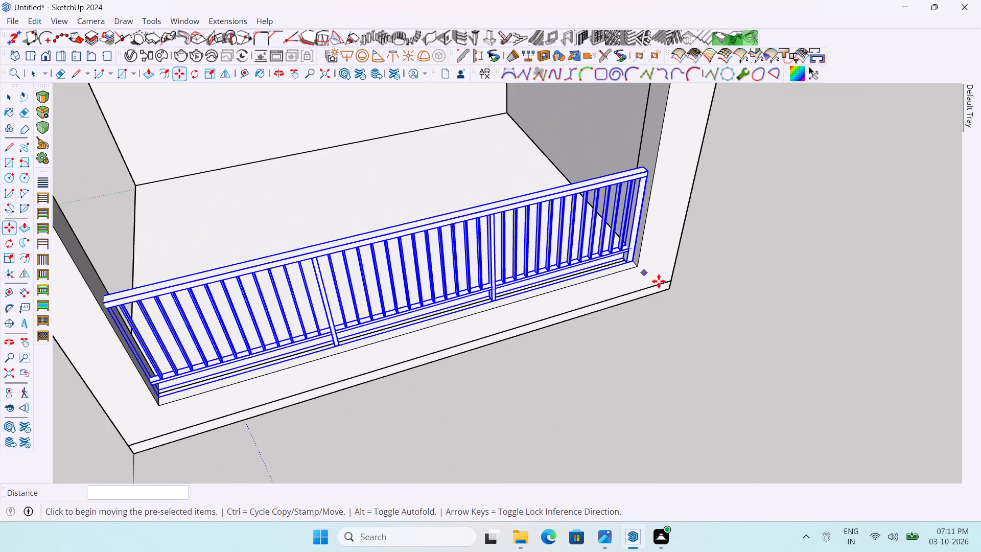
pyautogui.press('space')
pyautogui.click(698, 298)
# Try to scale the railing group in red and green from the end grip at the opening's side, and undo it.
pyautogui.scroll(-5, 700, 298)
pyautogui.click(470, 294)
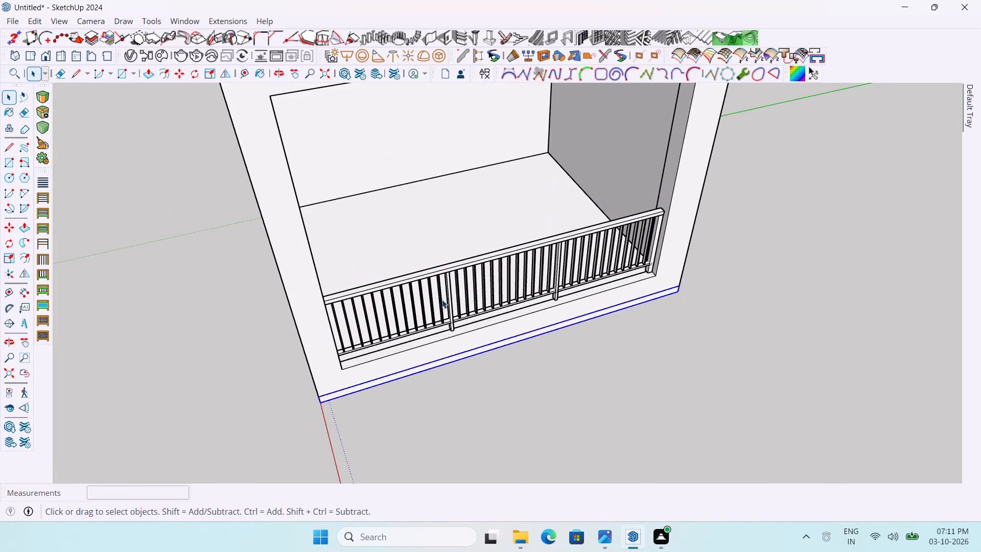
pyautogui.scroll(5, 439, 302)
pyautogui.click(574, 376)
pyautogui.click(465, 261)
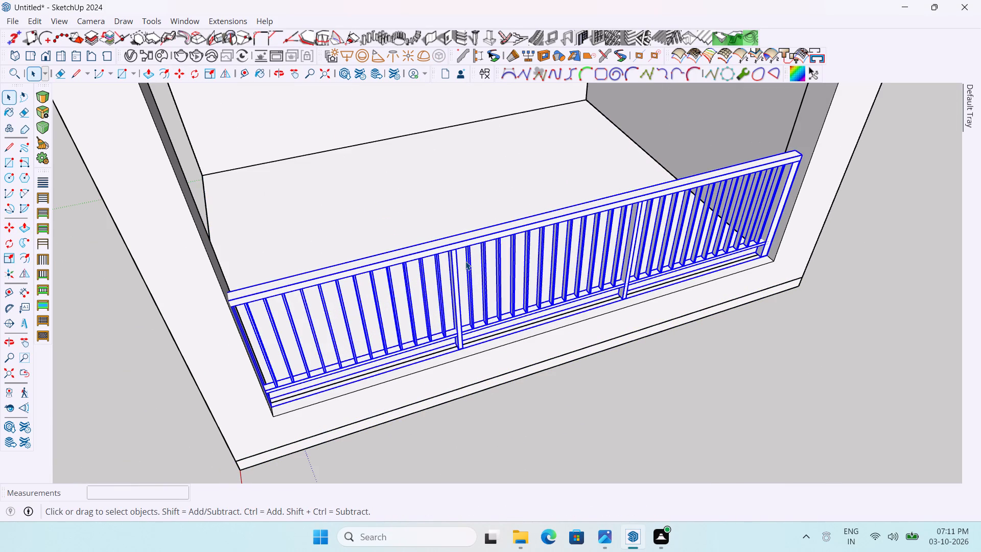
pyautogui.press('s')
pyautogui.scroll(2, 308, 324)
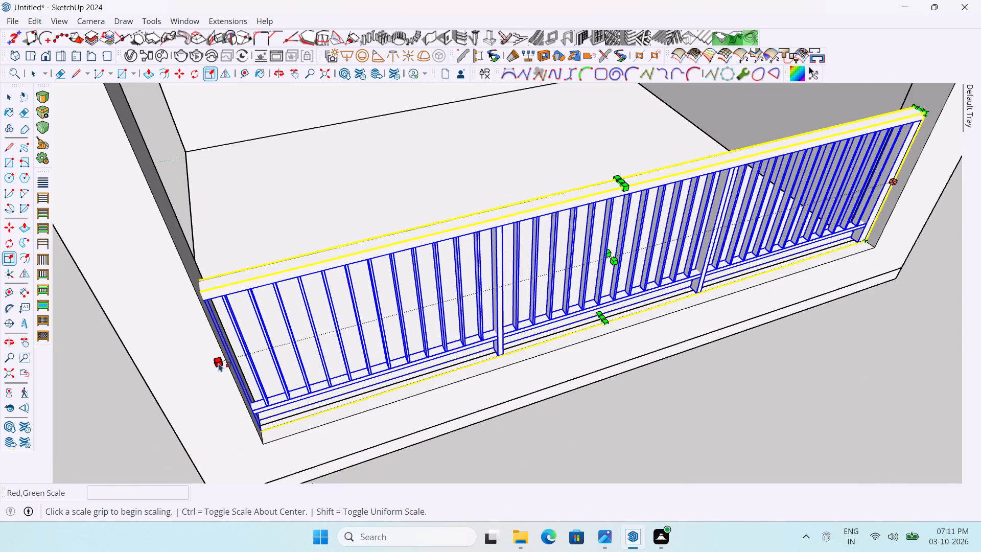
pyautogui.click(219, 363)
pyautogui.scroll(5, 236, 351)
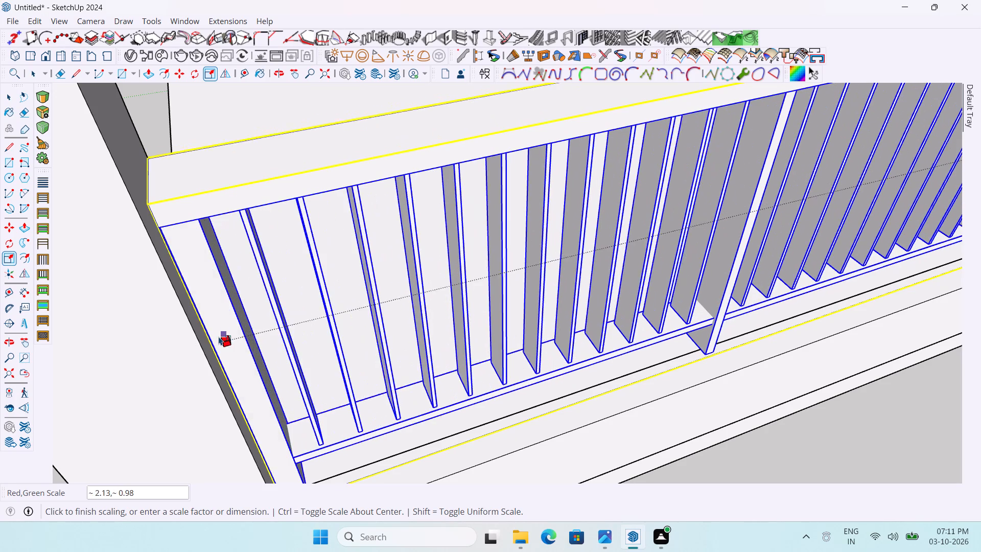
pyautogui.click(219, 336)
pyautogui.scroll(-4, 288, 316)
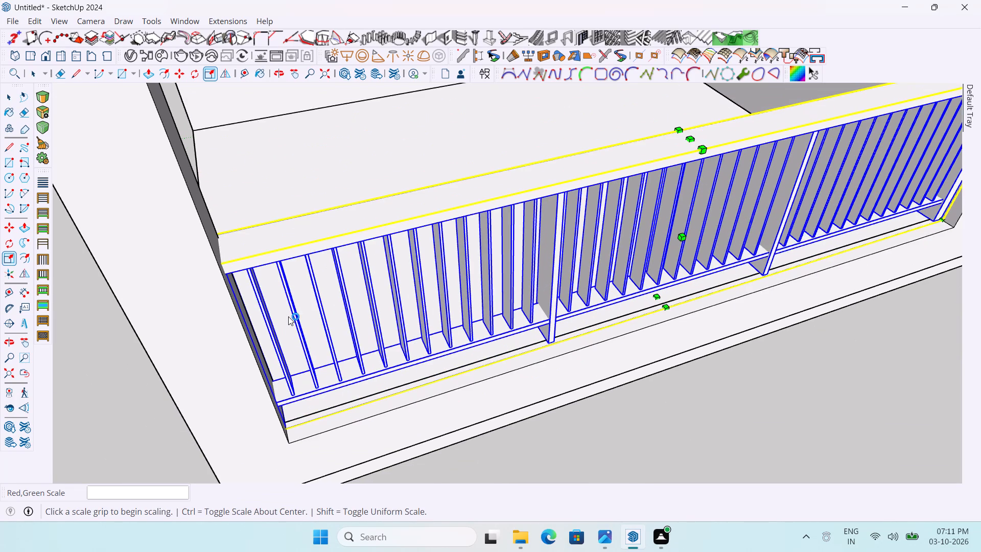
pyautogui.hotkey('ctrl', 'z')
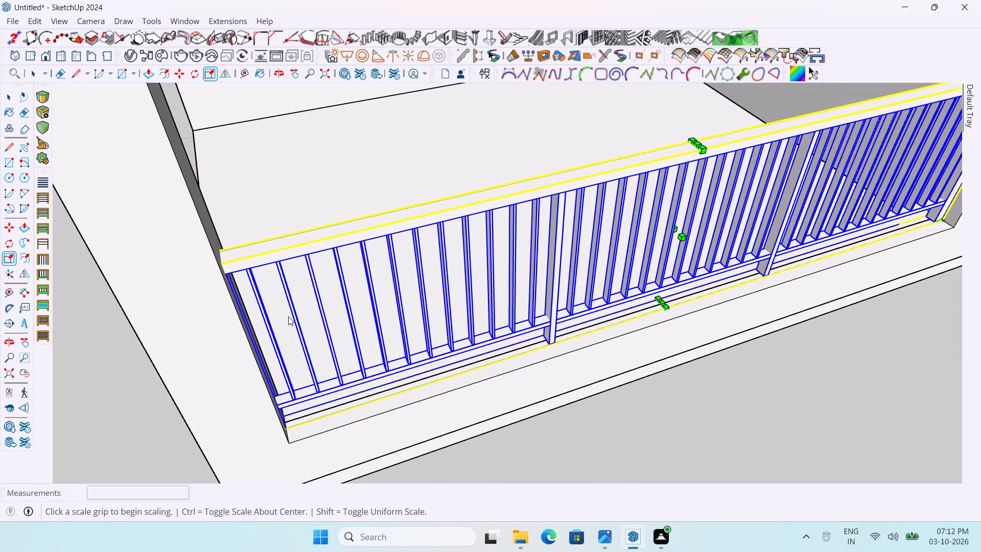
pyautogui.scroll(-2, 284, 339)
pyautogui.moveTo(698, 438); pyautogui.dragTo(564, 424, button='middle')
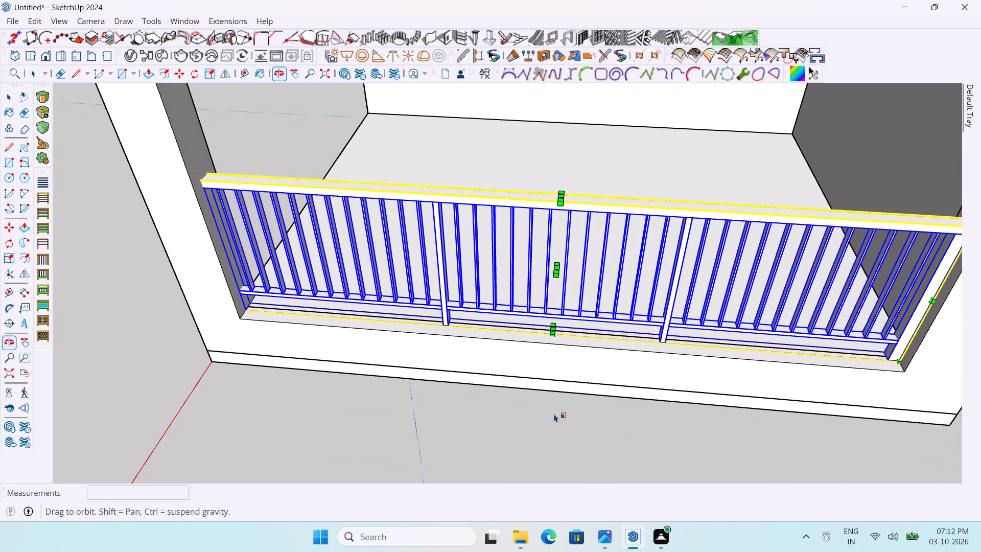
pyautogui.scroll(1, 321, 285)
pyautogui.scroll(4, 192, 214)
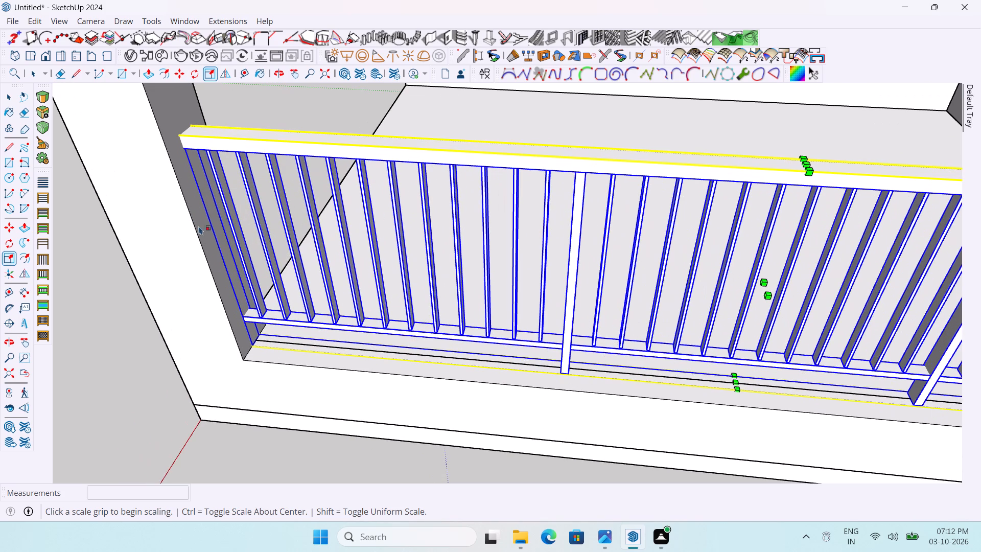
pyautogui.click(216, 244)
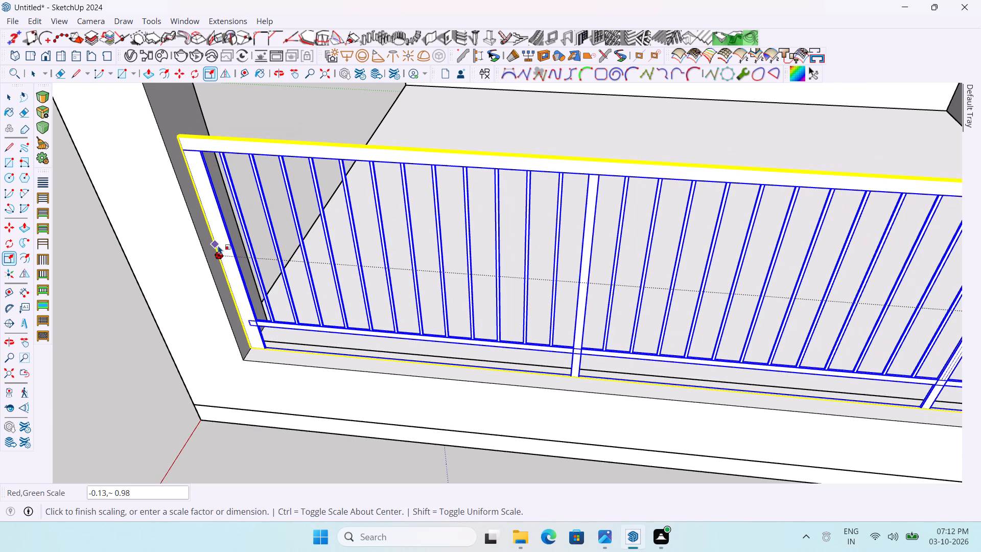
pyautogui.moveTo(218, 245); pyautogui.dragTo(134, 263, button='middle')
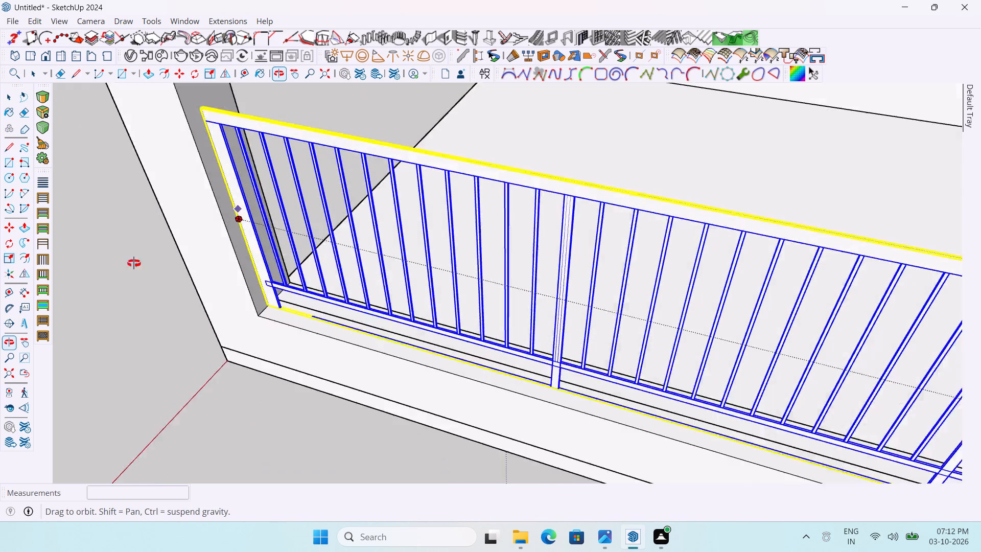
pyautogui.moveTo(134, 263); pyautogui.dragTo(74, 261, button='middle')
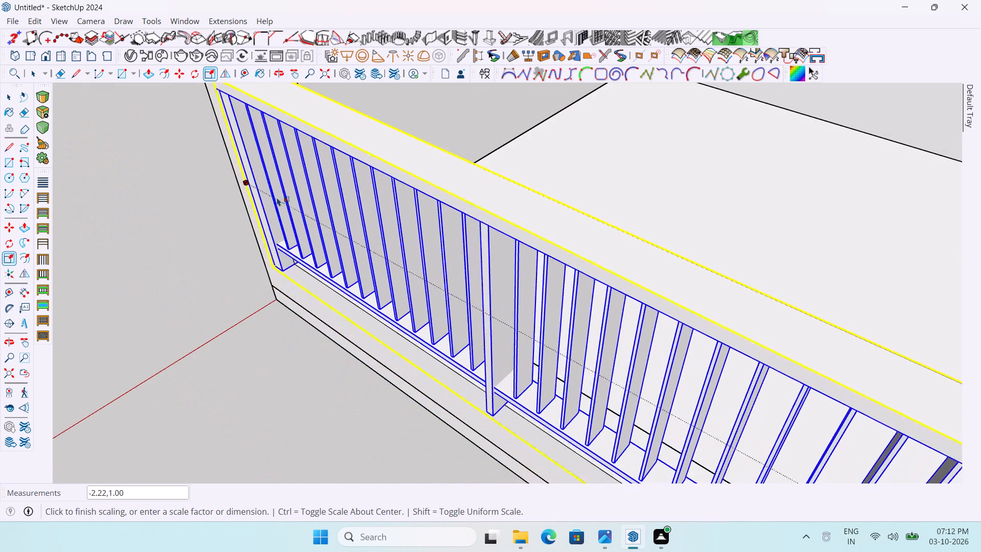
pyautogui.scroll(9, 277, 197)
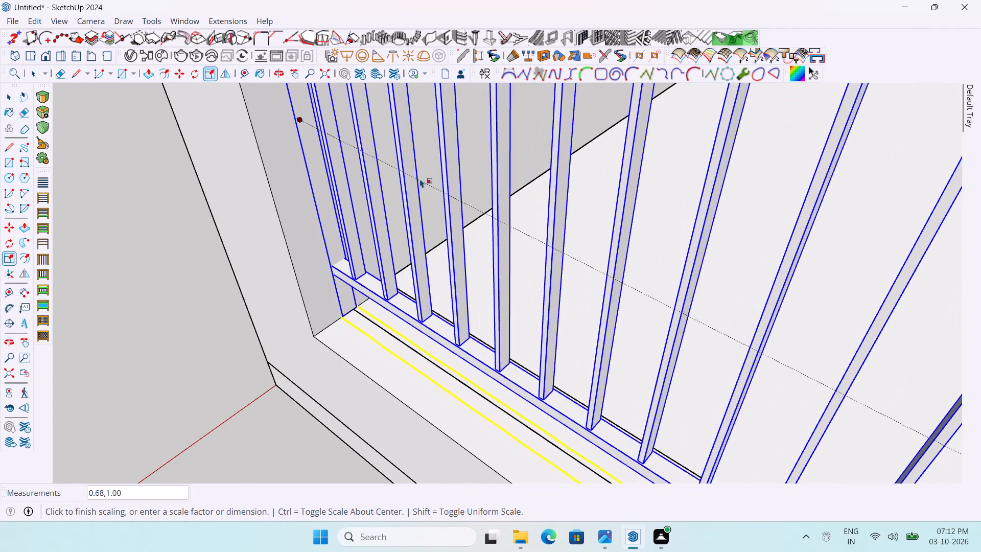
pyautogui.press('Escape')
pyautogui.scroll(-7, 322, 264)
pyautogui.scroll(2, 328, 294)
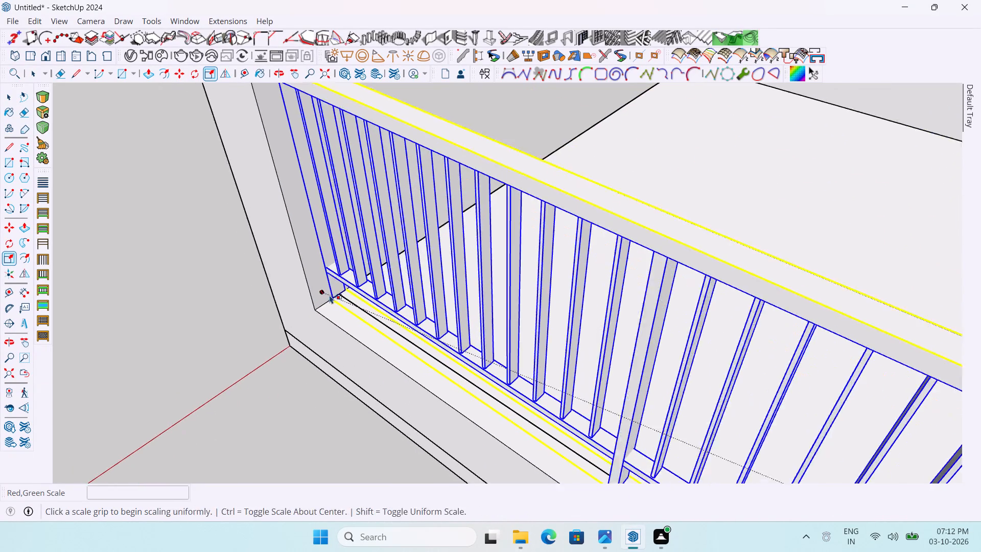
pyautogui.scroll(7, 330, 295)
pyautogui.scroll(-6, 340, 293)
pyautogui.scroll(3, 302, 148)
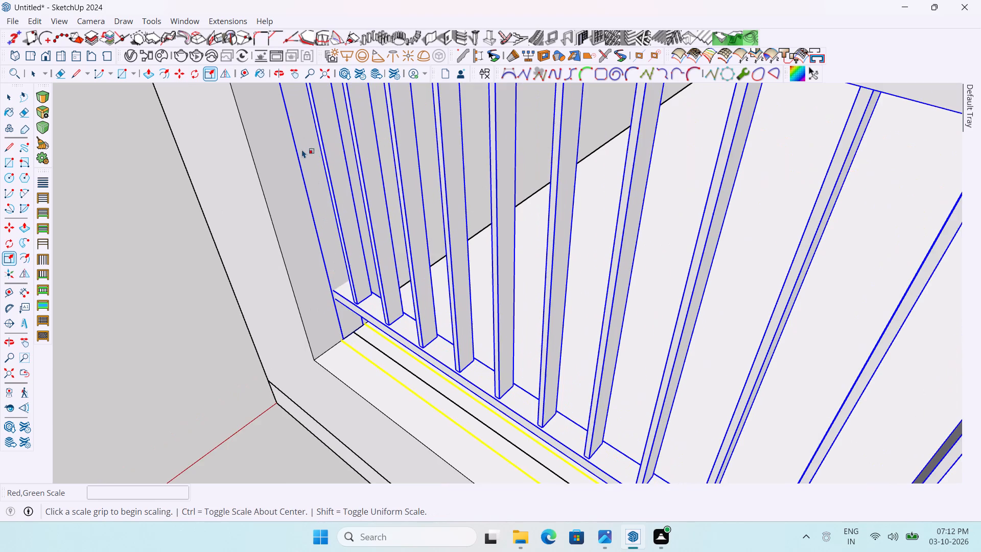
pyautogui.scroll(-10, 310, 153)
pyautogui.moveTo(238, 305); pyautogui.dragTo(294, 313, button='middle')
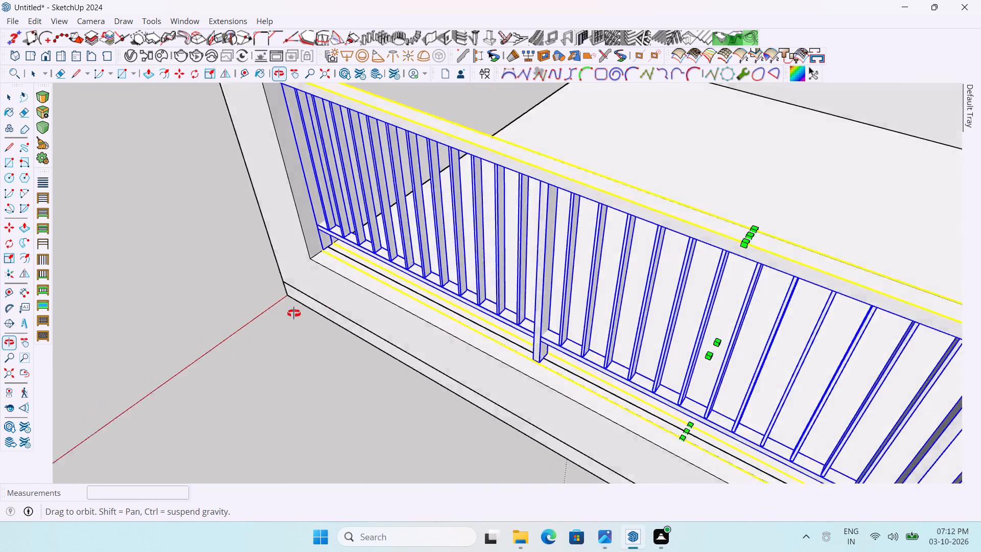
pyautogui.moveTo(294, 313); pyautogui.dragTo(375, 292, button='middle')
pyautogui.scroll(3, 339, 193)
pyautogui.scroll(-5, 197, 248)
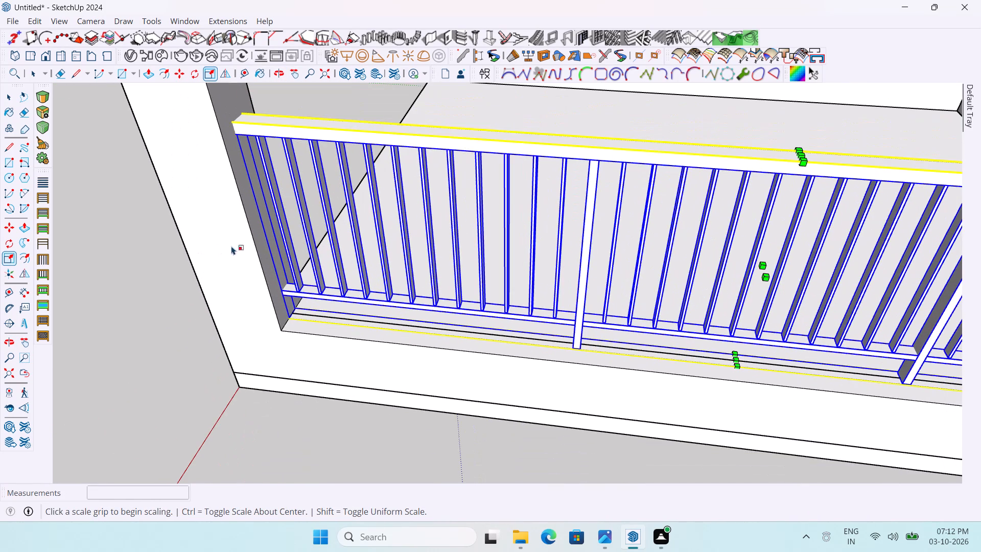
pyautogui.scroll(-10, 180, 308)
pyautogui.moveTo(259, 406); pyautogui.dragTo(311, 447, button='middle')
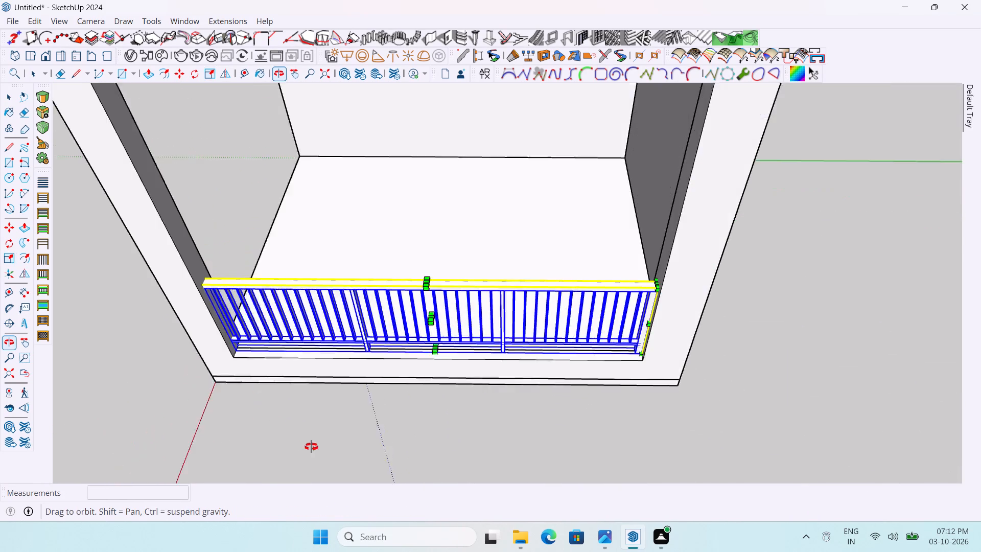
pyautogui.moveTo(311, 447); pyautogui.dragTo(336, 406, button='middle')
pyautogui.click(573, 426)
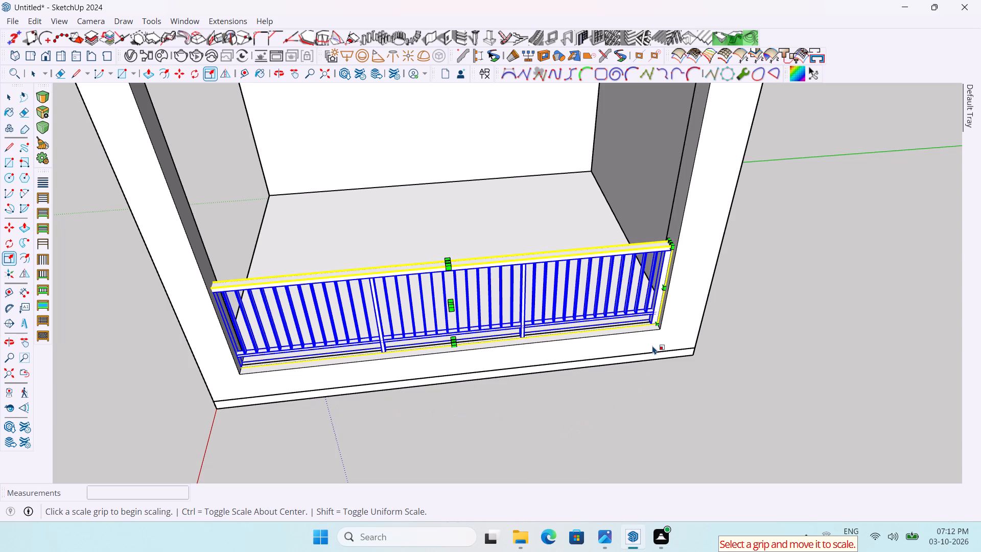
# Move the railing group out of the side opening so it stands clear in front of the wall.
pyautogui.press('m')
pyautogui.scroll(1, 634, 337)
pyautogui.click(659, 318)
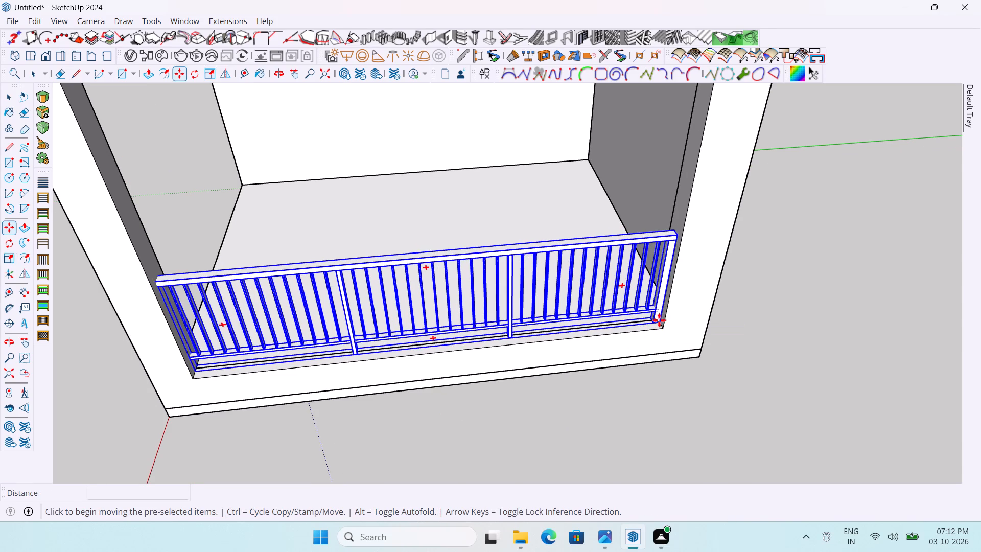
pyautogui.click(703, 411)
pyautogui.scroll(-3, 783, 380)
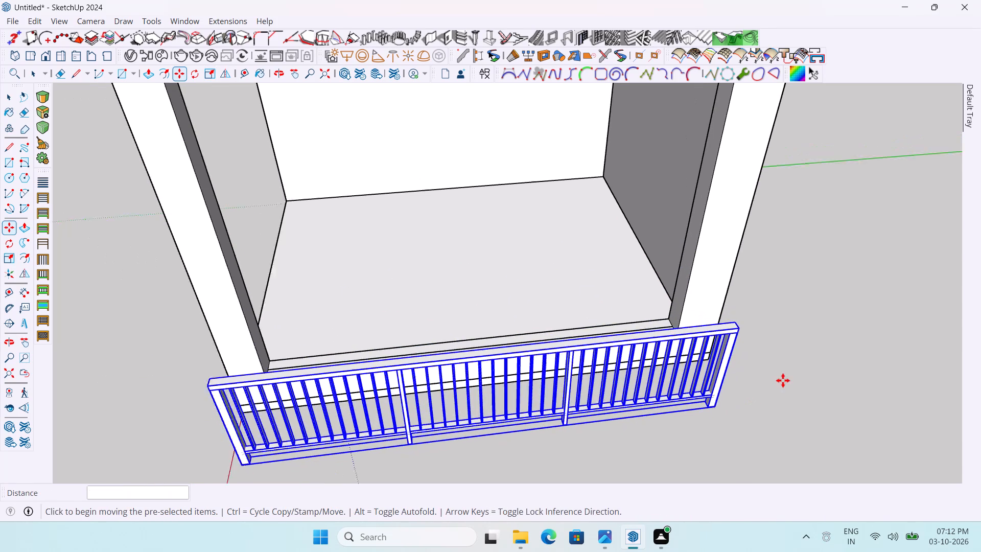
# Scale the railing group along the green axis from its end face to a factor of about 1.05.
pyautogui.press('a')
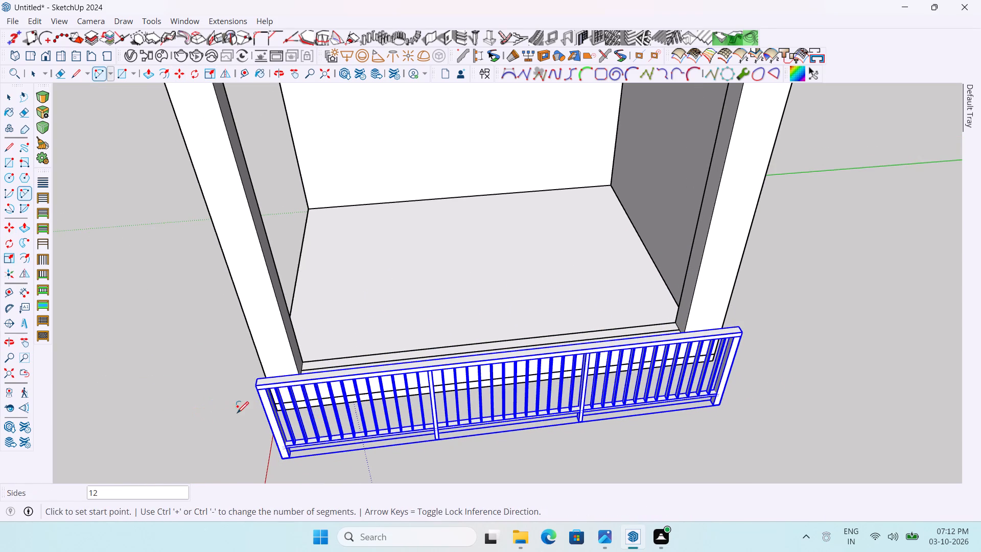
pyautogui.press('s')
pyautogui.scroll(4, 268, 426)
pyautogui.moveTo(273, 426); pyautogui.dragTo(425, 370, button='middle')
pyautogui.scroll(2, 410, 487)
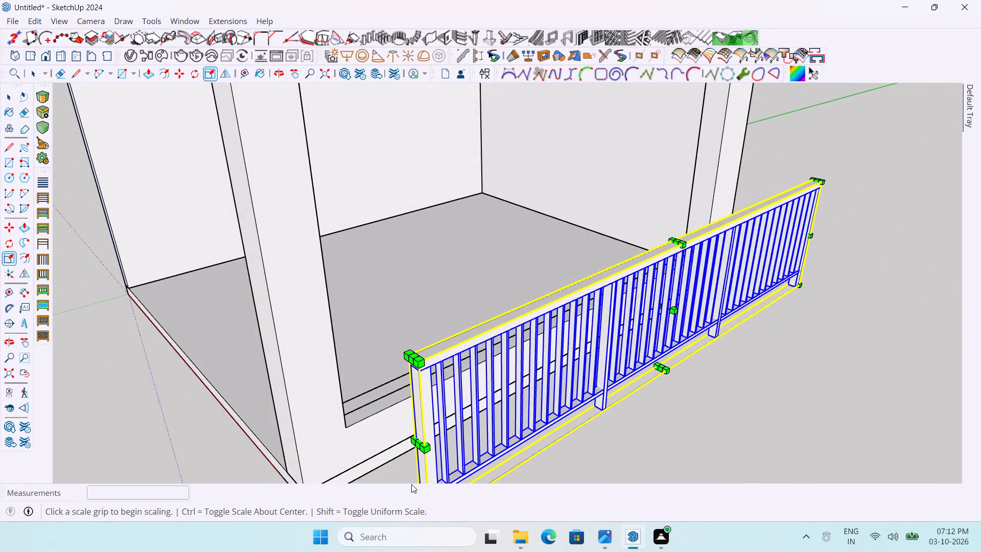
pyautogui.scroll(1, 411, 484)
pyautogui.click(416, 446)
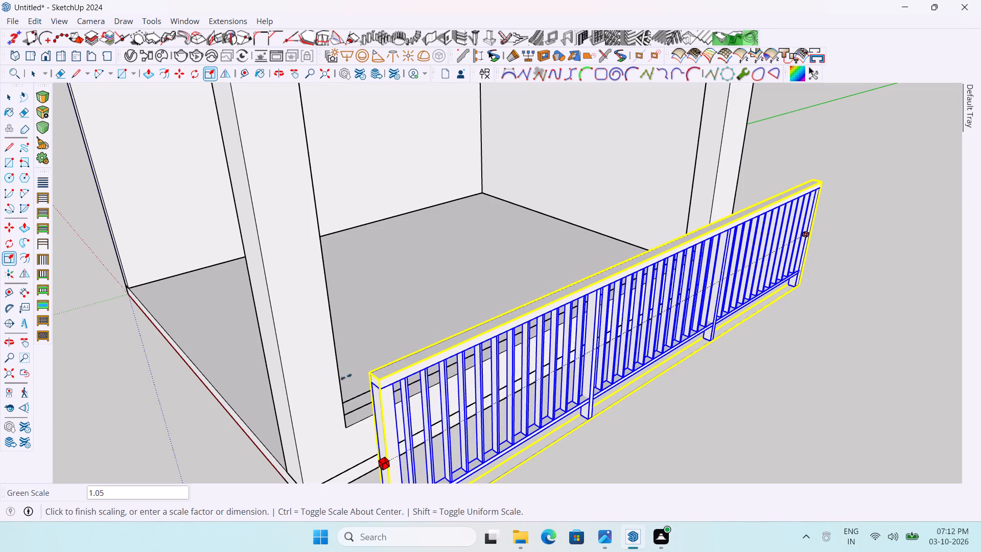
pyautogui.click(338, 369)
pyautogui.scroll(-5, 361, 358)
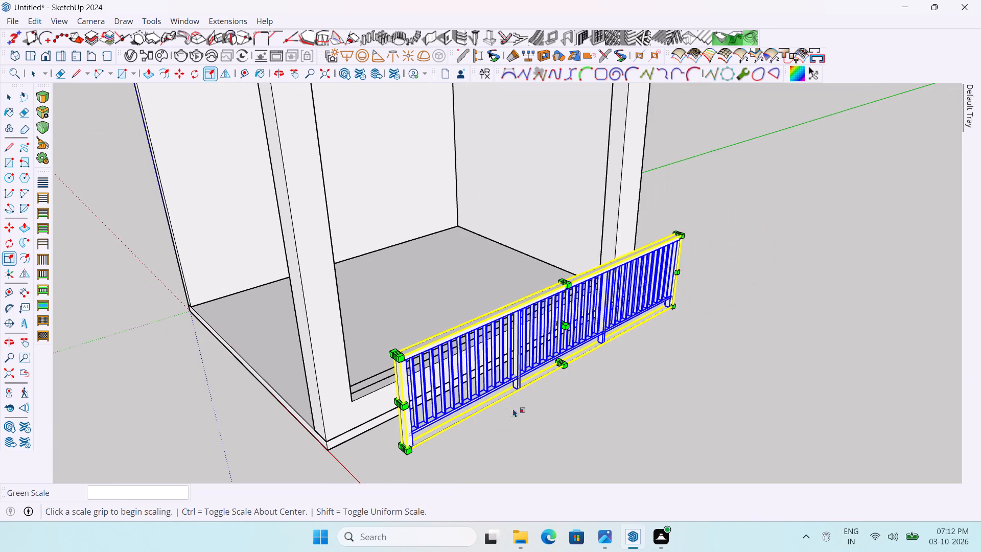
pyautogui.click(525, 408)
pyautogui.moveTo(591, 417); pyautogui.dragTo(470, 444, button='middle')
pyautogui.click(548, 436)
pyautogui.press('space')
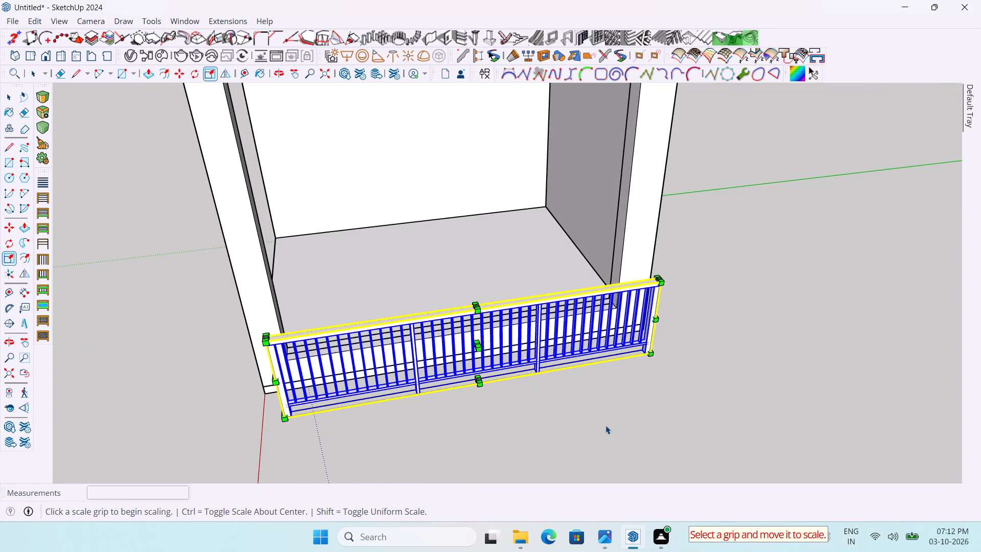
# Move the railing group back into the opening, placing its end's bottom midpoint on the end of the sill's centre line, and deselect it.
pyautogui.press('m')
pyautogui.scroll(4, 662, 359)
pyautogui.moveTo(664, 357); pyautogui.dragTo(514, 342, button='middle')
pyautogui.scroll(17, 505, 339)
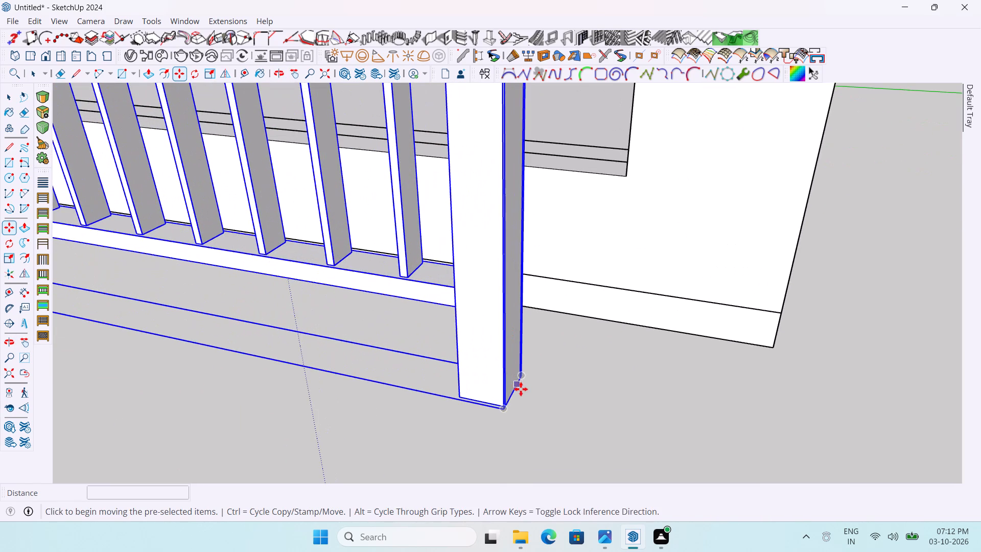
pyautogui.click(518, 390)
pyautogui.scroll(-7, 545, 354)
pyautogui.moveTo(481, 352); pyautogui.dragTo(702, 466, button='middle')
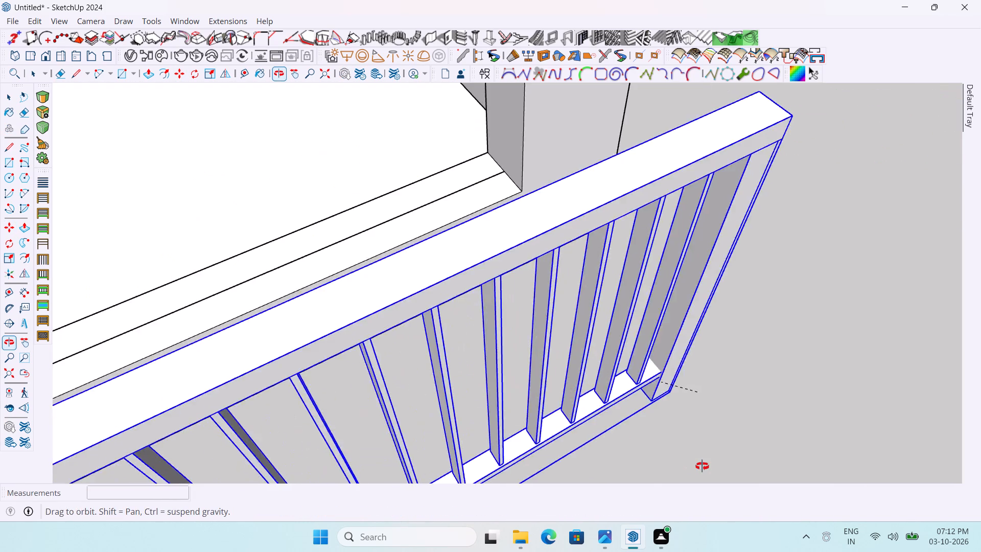
pyautogui.moveTo(702, 466); pyautogui.dragTo(700, 463, button='middle')
pyautogui.scroll(9, 501, 167)
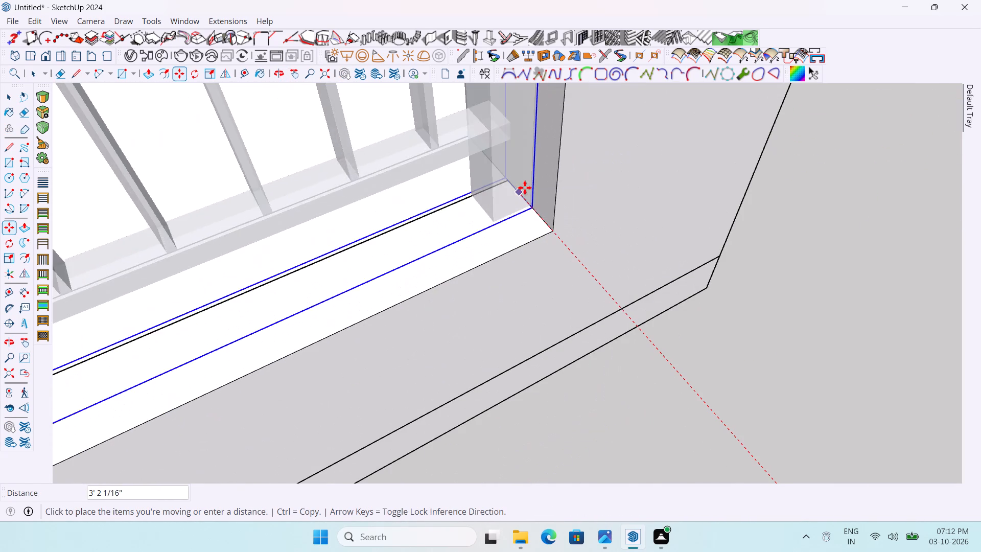
pyautogui.click(505, 182)
pyautogui.scroll(-13, 617, 219)
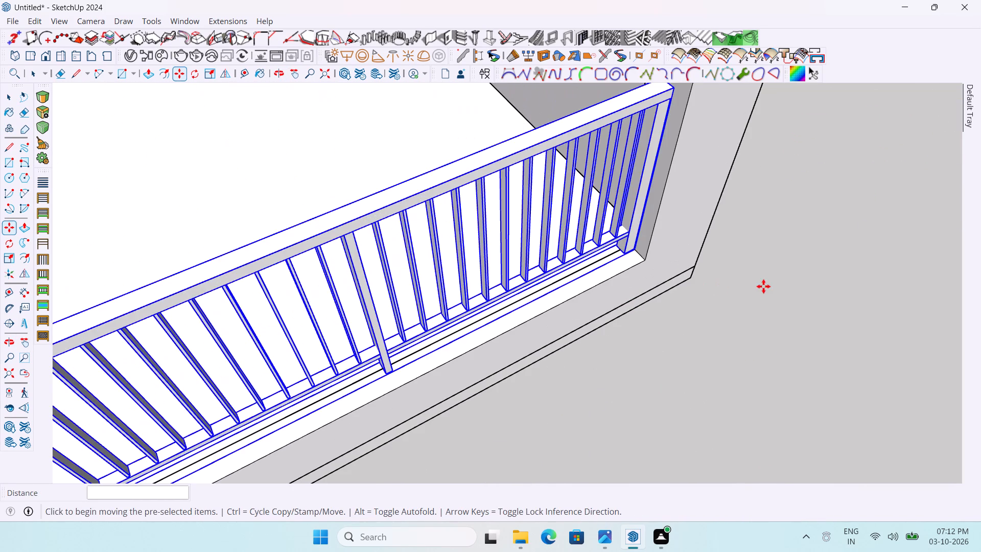
pyautogui.press('space')
pyautogui.click(764, 285)
# Erase the leftover centre line on the sill beneath the railing, working from inside the room.
pyautogui.scroll(-11, 749, 267)
pyautogui.moveTo(681, 330); pyautogui.dragTo(916, 153, button='middle')
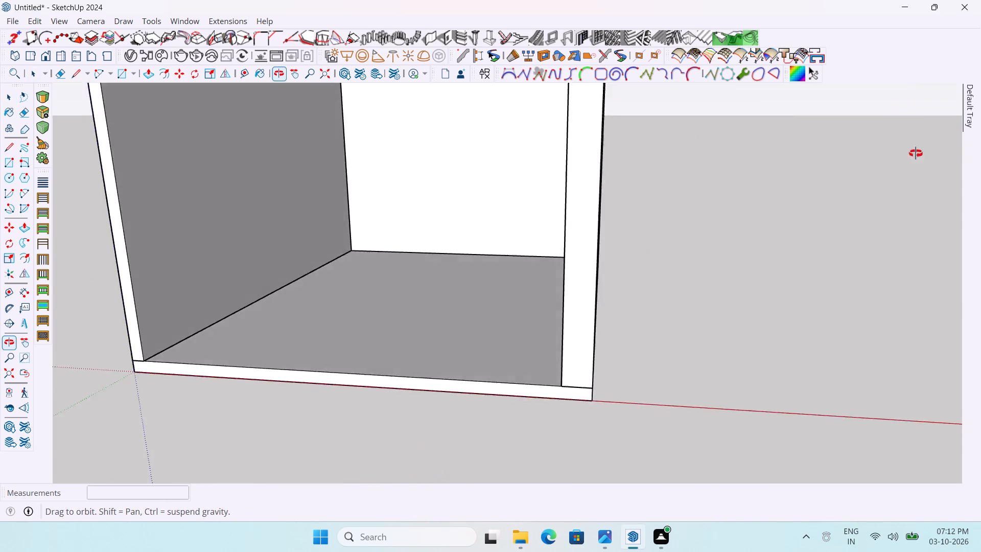
pyautogui.moveTo(916, 153); pyautogui.dragTo(980, 134, button='middle')
pyautogui.scroll(-4, 484, 265)
pyautogui.scroll(-4, 416, 289)
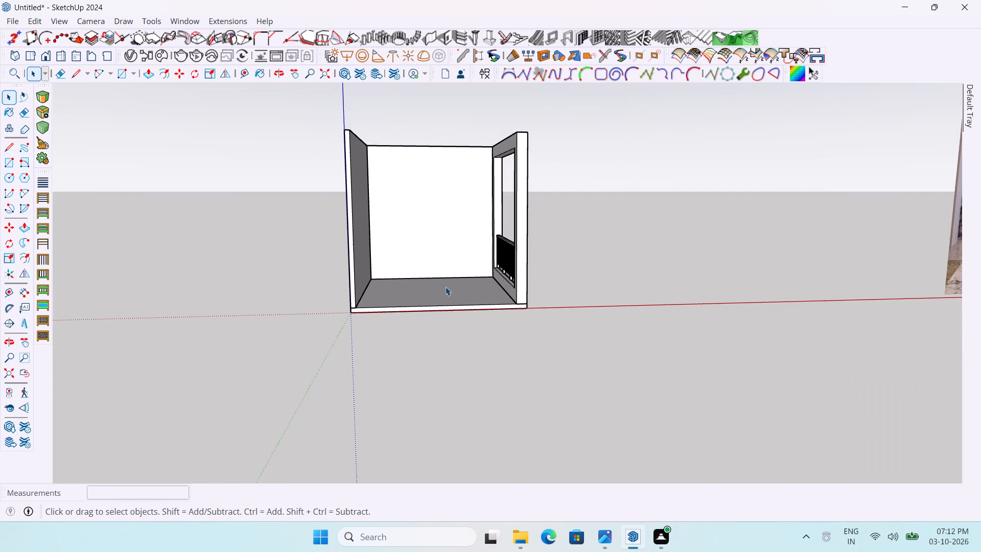
pyautogui.scroll(-5, 288, 333)
pyautogui.scroll(2, 476, 245)
pyautogui.moveTo(450, 252); pyautogui.dragTo(486, 277, button='middle')
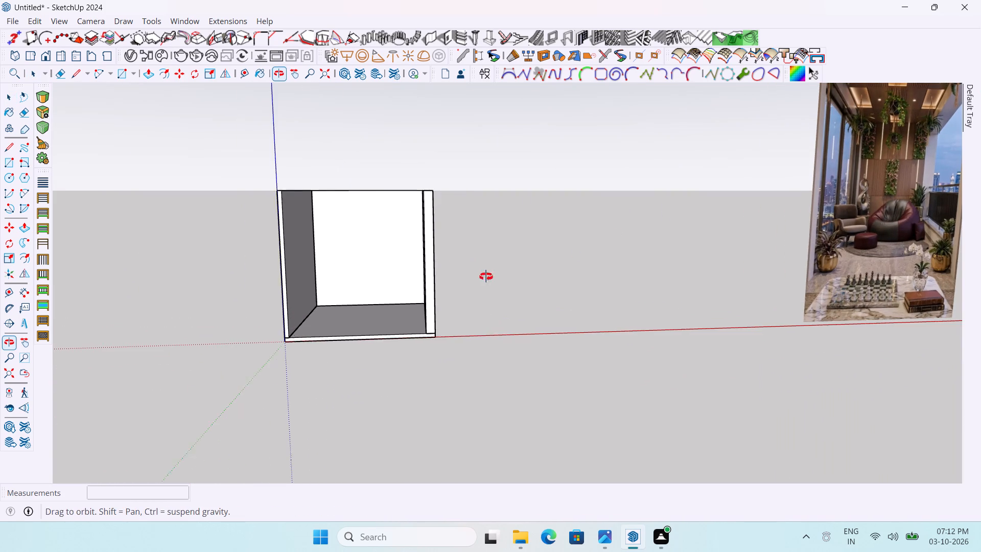
pyautogui.moveTo(486, 277); pyautogui.dragTo(605, 305, button='middle')
pyautogui.scroll(15, 457, 318)
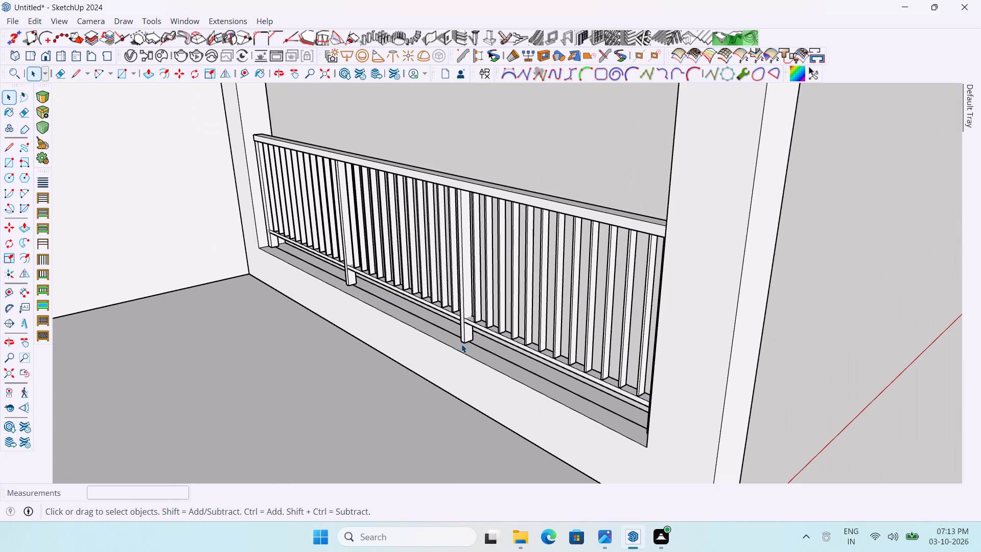
pyautogui.press('e')
pyautogui.click(478, 346)
pyautogui.scroll(-5, 411, 313)
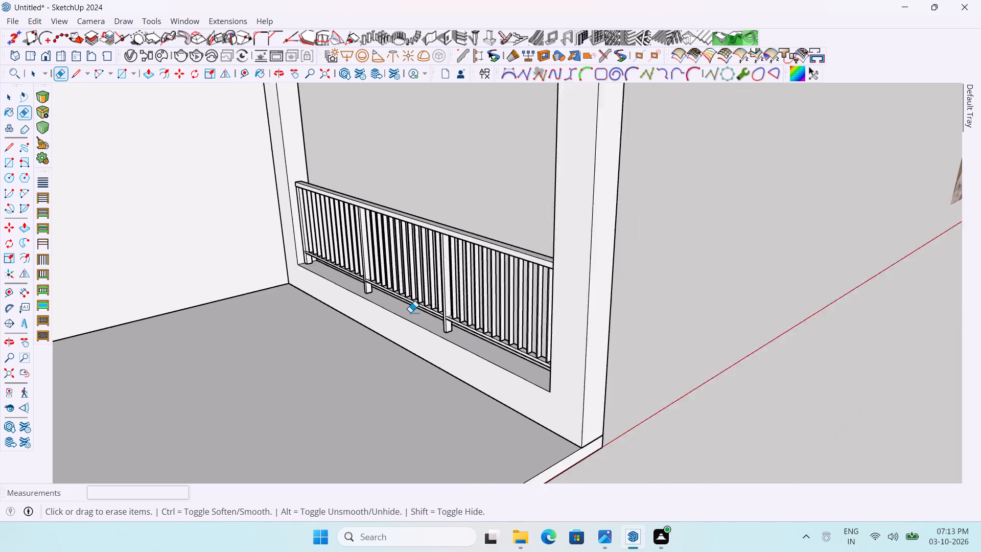
# Draw a 1" vertical line down the wall's inner face from the sill corner at the opening's end nearest the red axis.
pyautogui.scroll(3, 403, 343)
pyautogui.moveTo(403, 343); pyautogui.dragTo(420, 319, button='middle')
pyautogui.scroll(1, 301, 304)
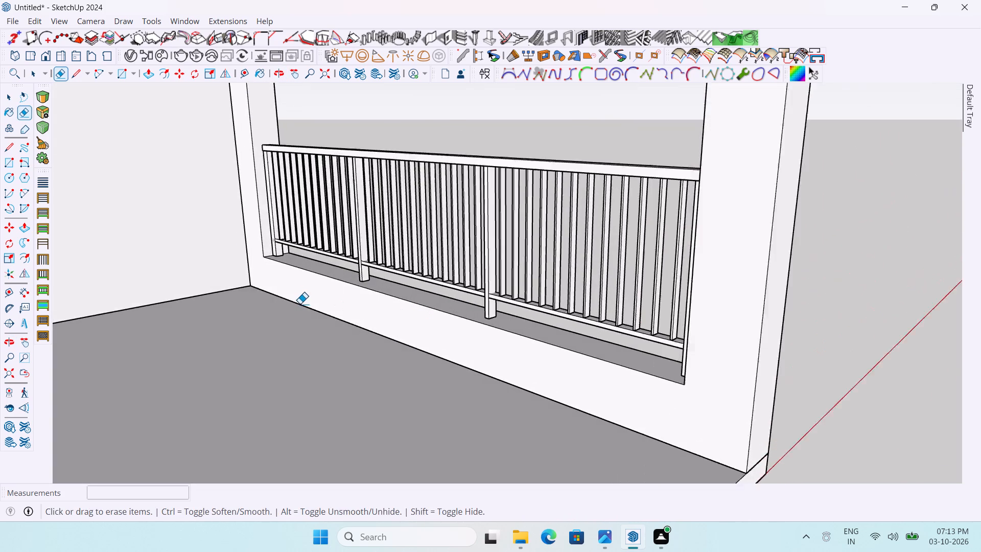
pyautogui.scroll(2, 300, 304)
pyautogui.moveTo(308, 301); pyautogui.dragTo(350, 297, button='middle')
pyautogui.scroll(-2, 215, 266)
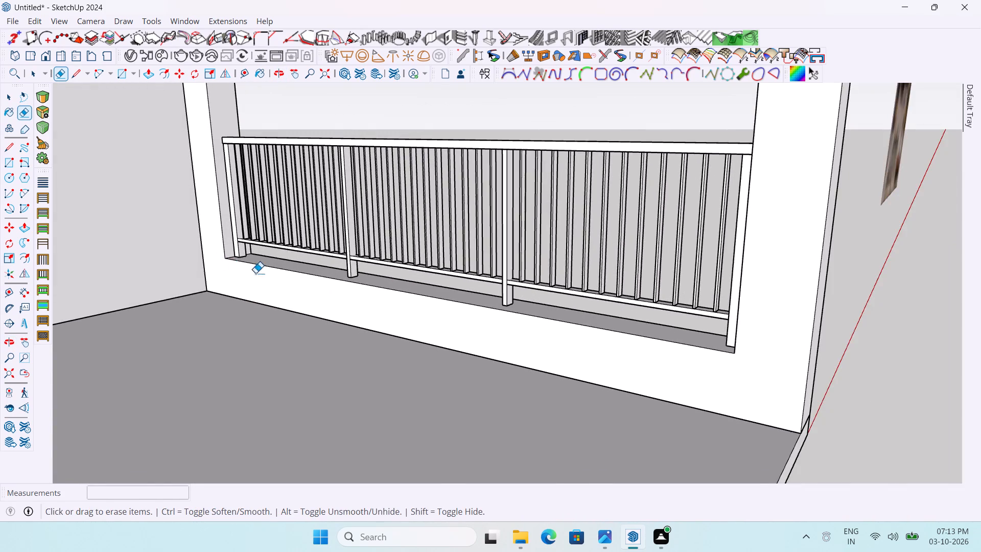
pyautogui.scroll(1, 281, 274)
pyautogui.scroll(-2, 190, 277)
pyautogui.scroll(2, 314, 280)
pyautogui.scroll(-1, 311, 280)
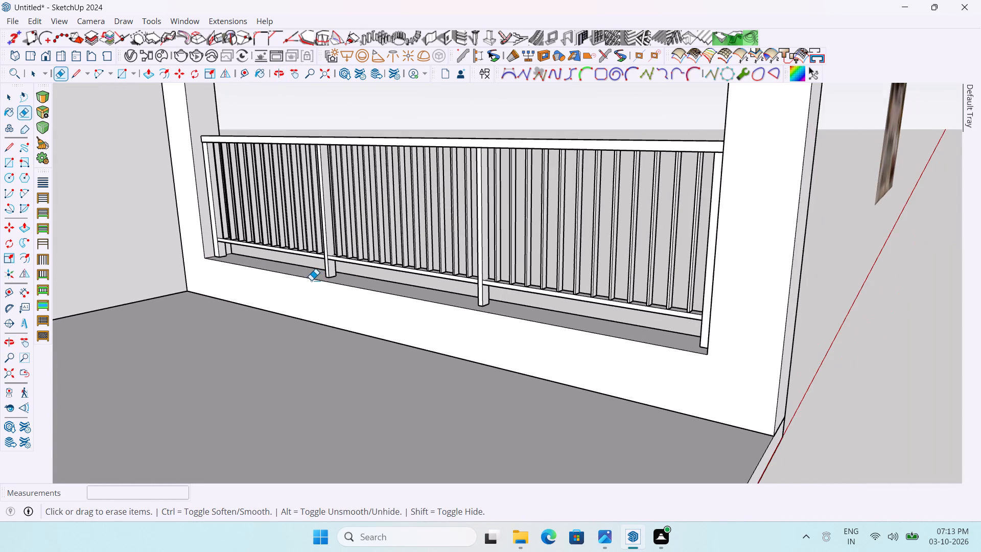
pyautogui.scroll(2, 681, 358)
pyautogui.press('l')
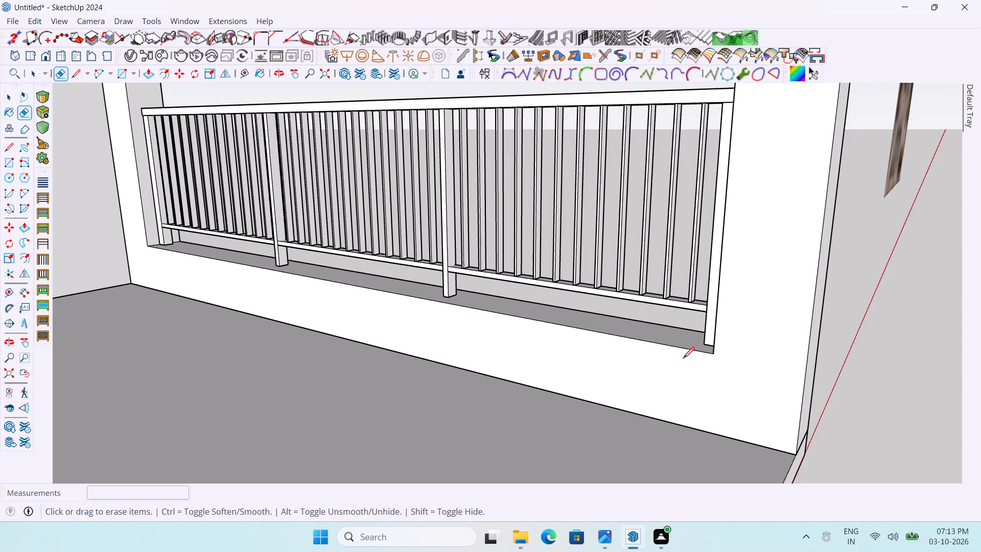
pyautogui.scroll(3, 706, 372)
pyautogui.click(717, 347)
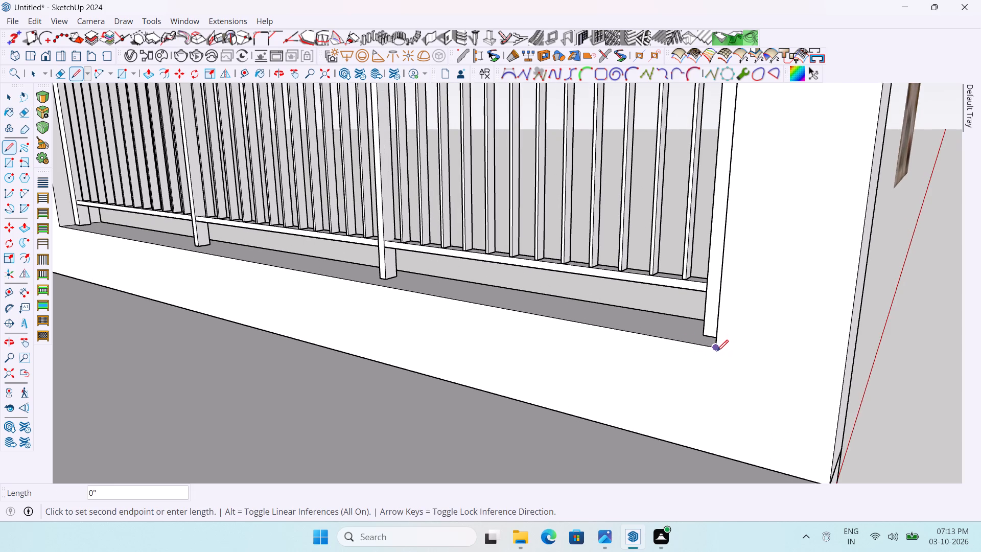
pyautogui.press('1')
pyautogui.press('Return')
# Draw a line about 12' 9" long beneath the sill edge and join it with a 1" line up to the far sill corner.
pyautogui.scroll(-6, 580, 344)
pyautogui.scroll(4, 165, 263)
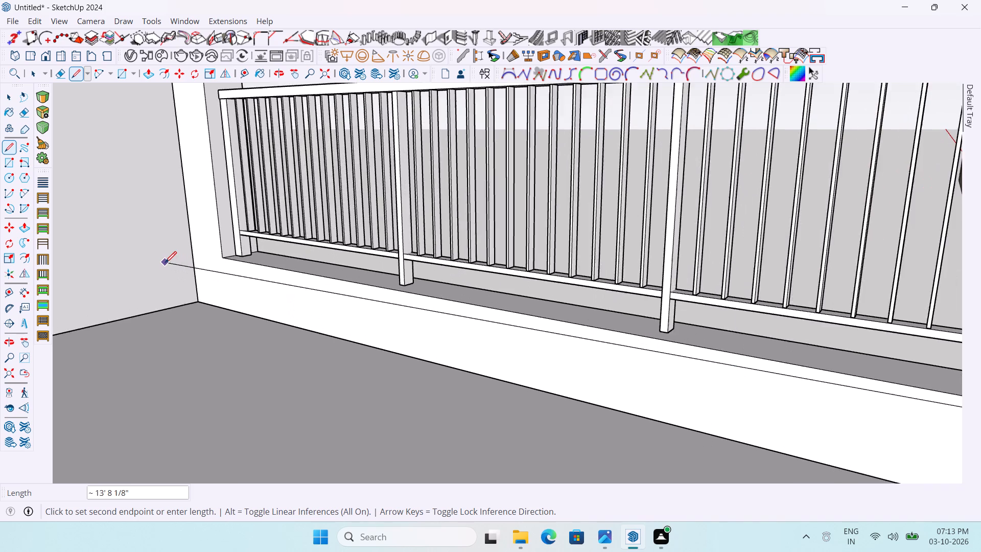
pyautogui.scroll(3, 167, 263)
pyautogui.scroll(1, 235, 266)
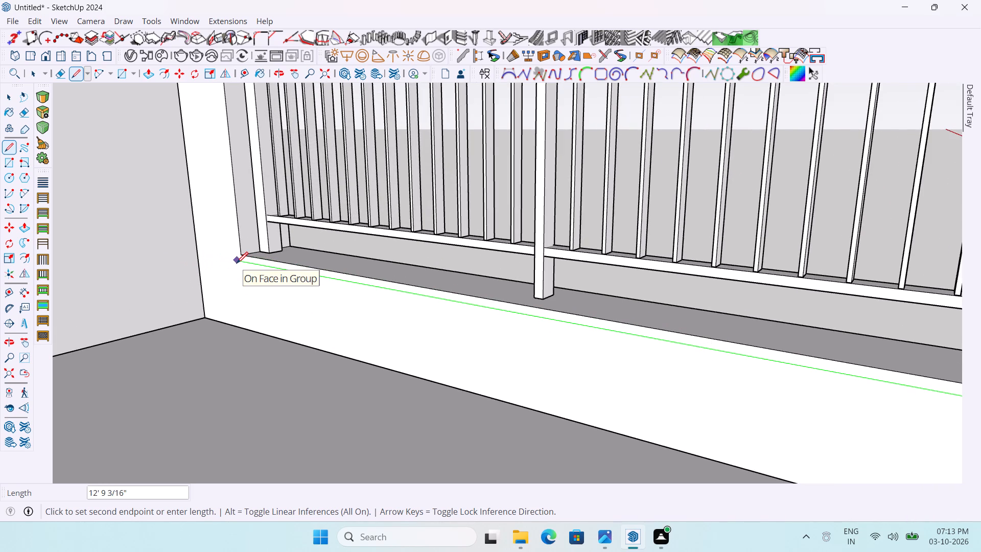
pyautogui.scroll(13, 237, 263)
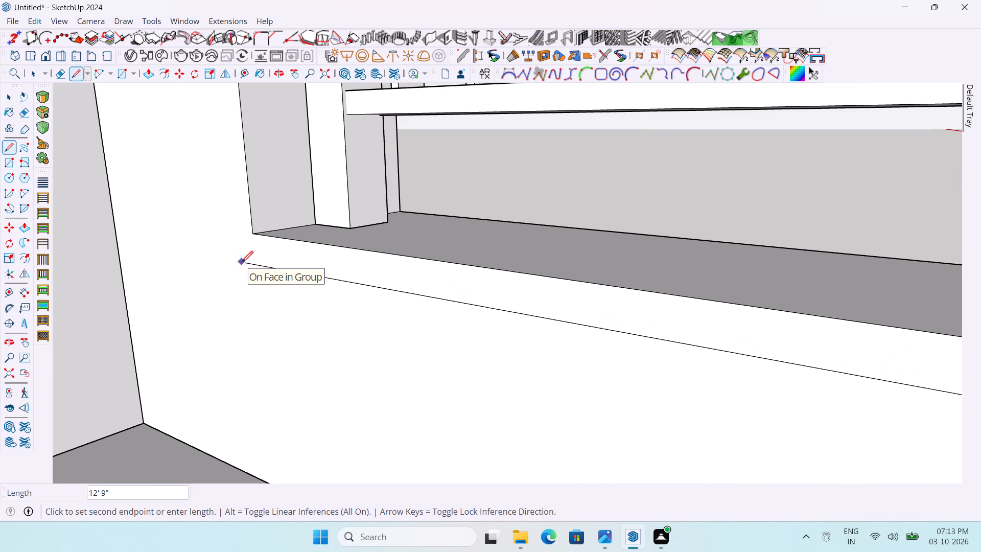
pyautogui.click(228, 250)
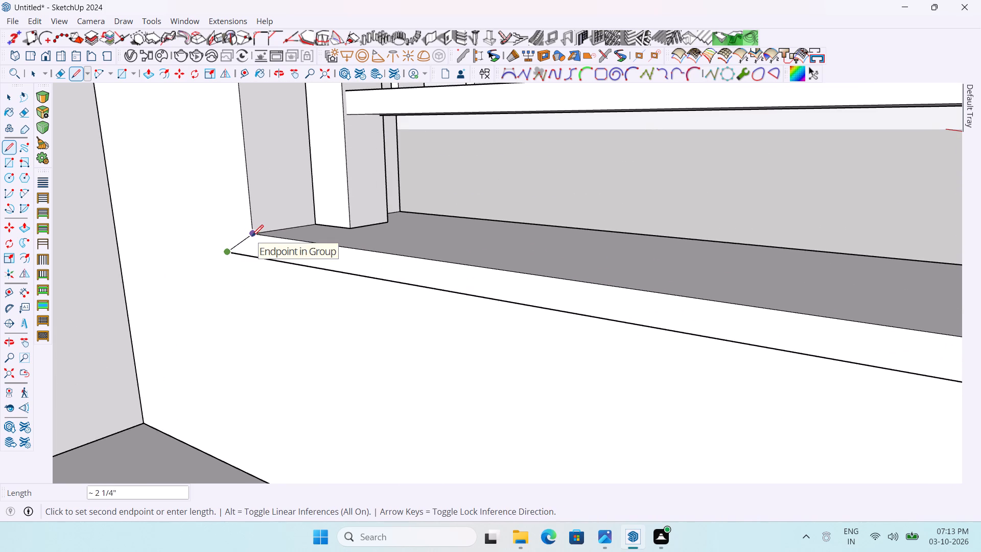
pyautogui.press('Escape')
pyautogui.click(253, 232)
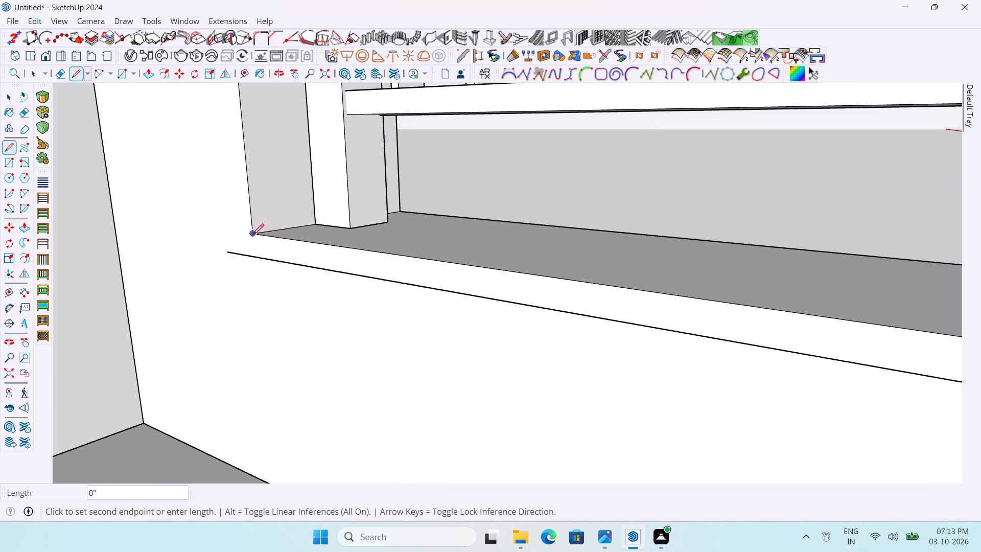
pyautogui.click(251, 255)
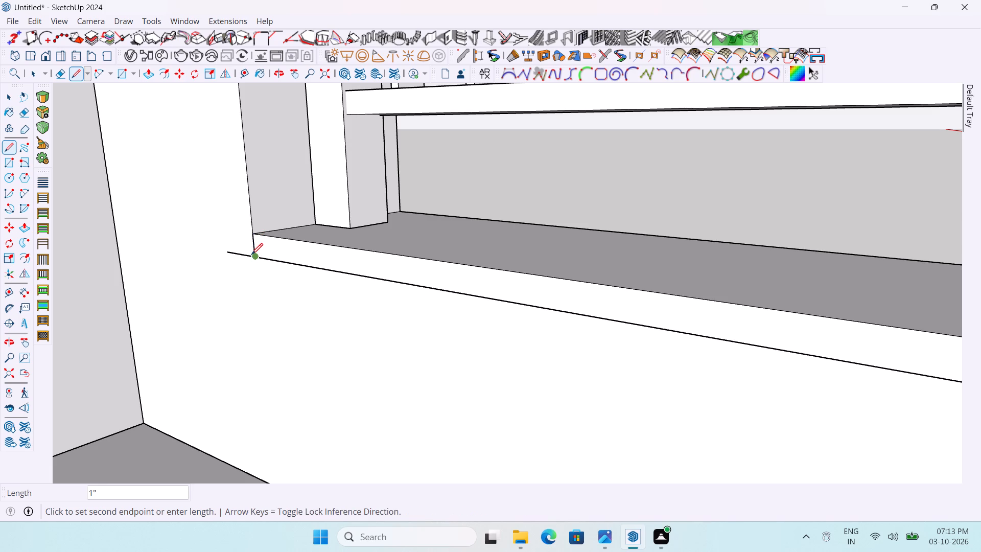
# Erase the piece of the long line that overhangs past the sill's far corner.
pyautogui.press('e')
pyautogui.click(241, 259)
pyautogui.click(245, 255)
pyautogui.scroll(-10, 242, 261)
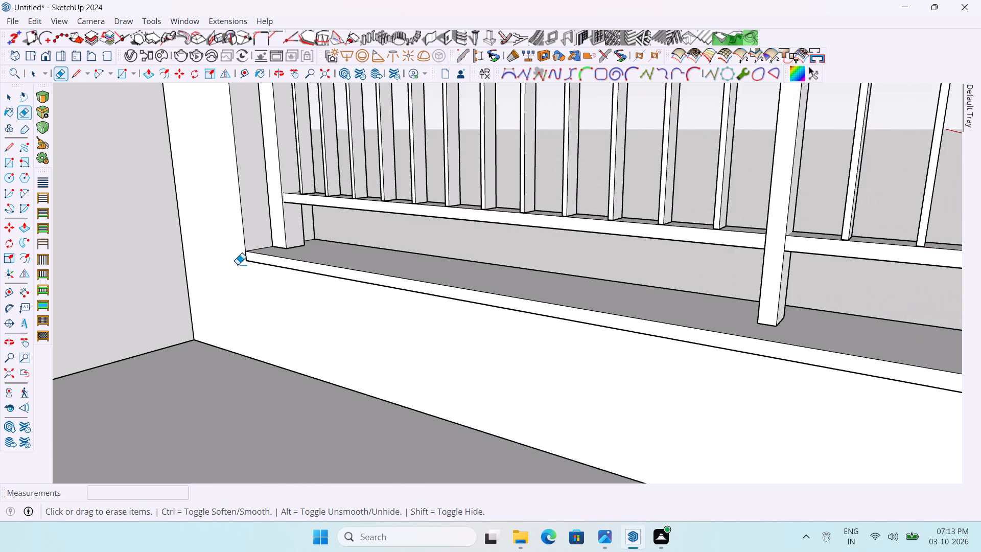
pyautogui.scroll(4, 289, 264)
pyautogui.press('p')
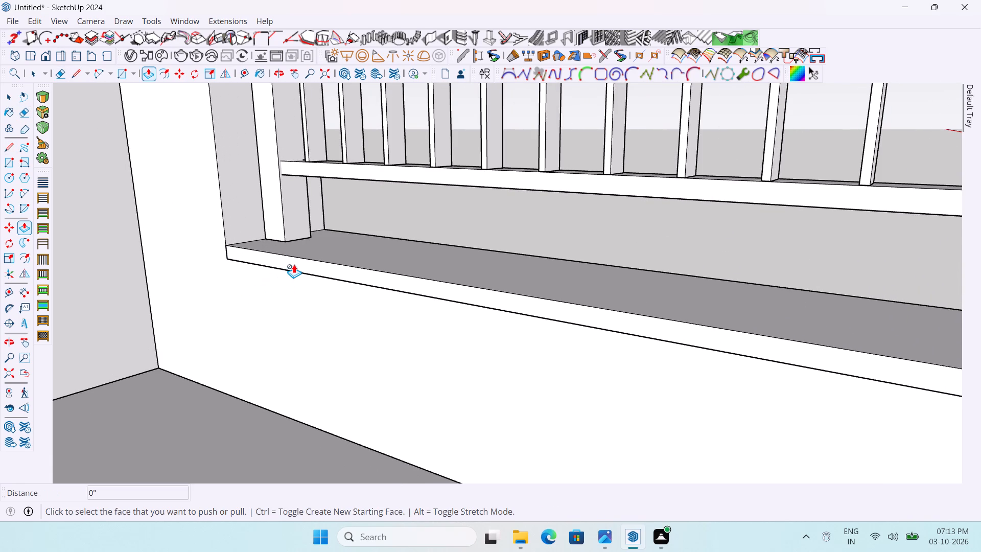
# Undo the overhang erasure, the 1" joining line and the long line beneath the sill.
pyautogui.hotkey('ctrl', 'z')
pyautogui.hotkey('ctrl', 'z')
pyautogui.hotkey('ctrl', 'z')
# Open the wall group for editing and draw a 1" line down the inner face from the sill corner near the room's corner.
pyautogui.press('space')
pyautogui.doubleClick(288, 282)
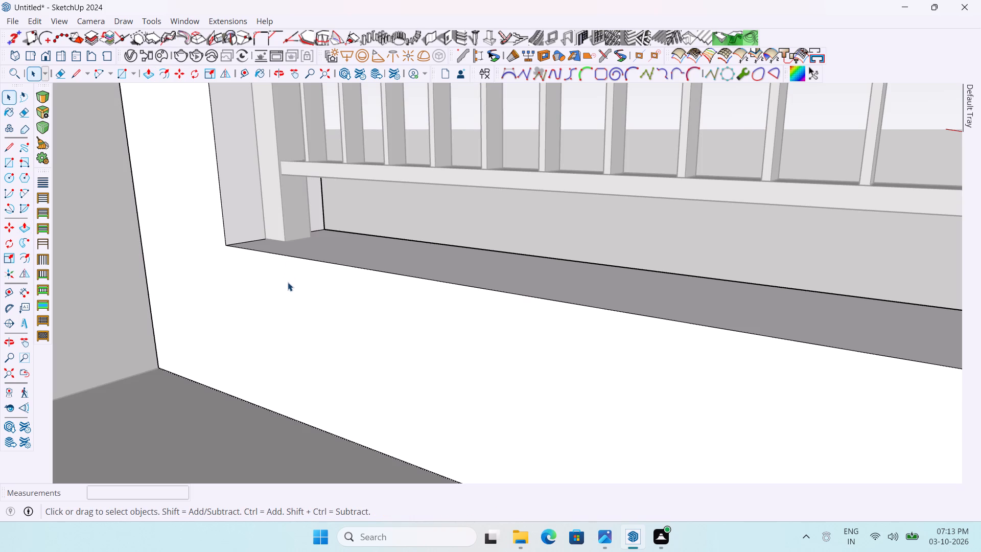
pyautogui.press('l')
pyautogui.click(224, 247)
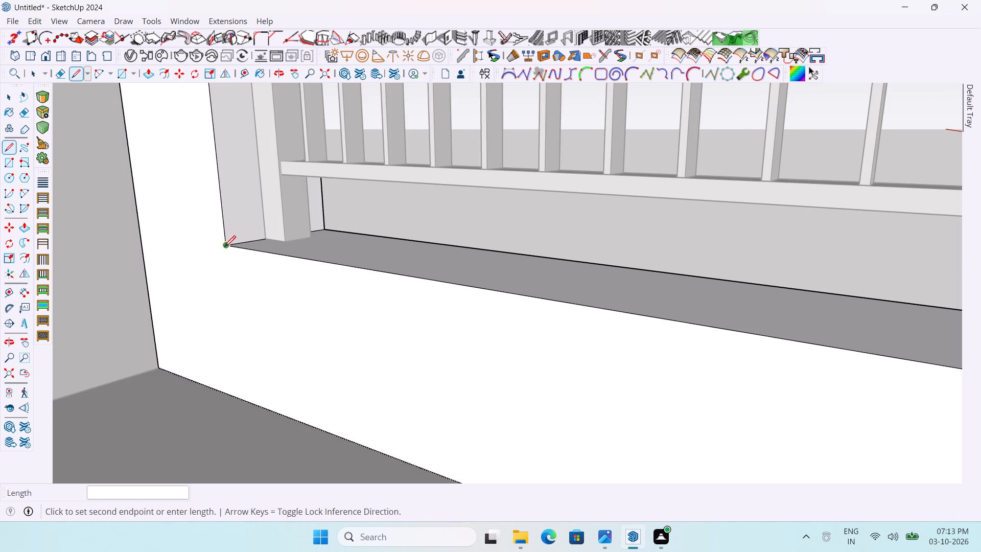
pyautogui.press('1')
pyautogui.press('Return')
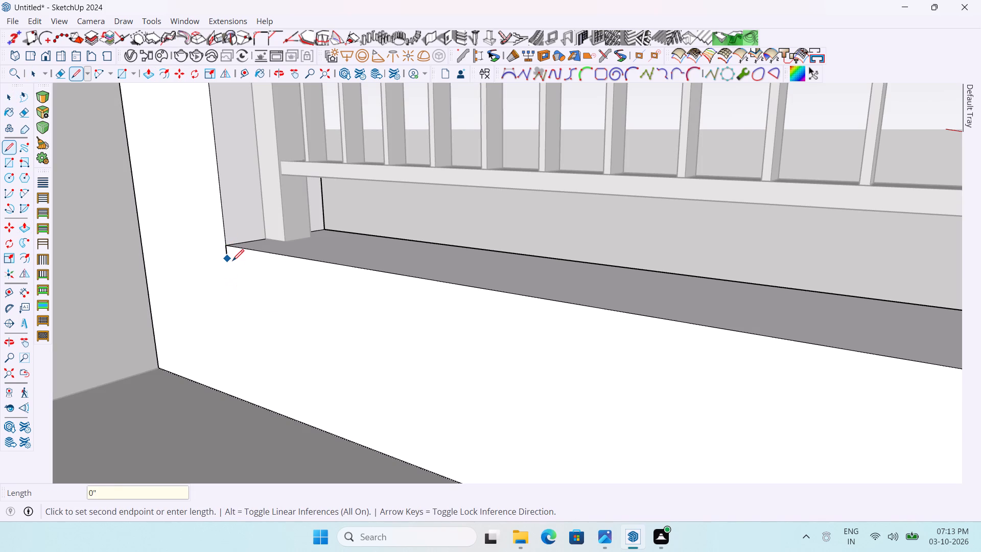
# Draw the strip's lower edge 12' 8" along beneath the sill and close the outline at the opposite sill corner.
pyautogui.click(232, 261)
pyautogui.scroll(-20, 408, 330)
pyautogui.scroll(-5, 408, 330)
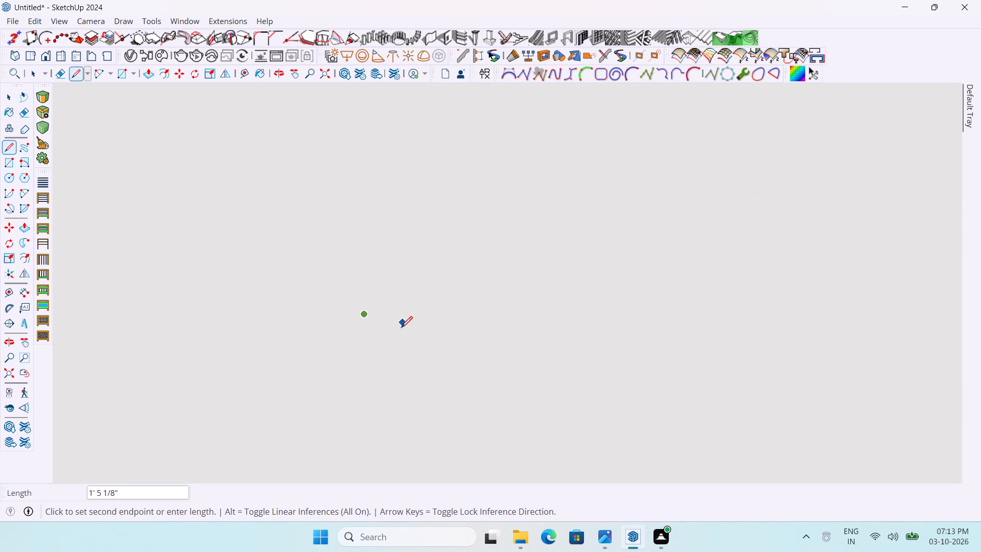
pyautogui.scroll(-20, 383, 317)
pyautogui.scroll(-4, 383, 317)
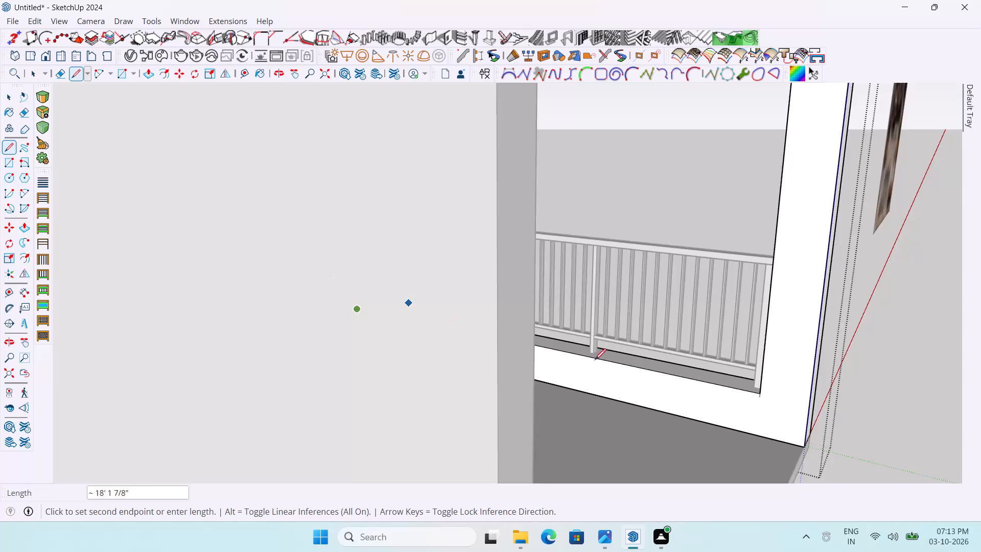
pyautogui.scroll(4, 729, 401)
pyautogui.scroll(11, 779, 400)
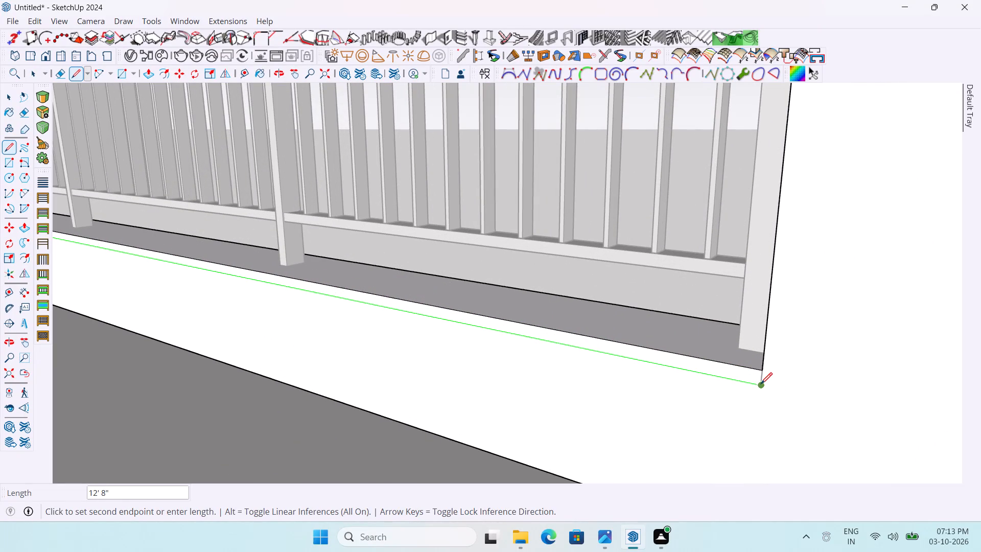
pyautogui.click(761, 384)
pyautogui.click(763, 367)
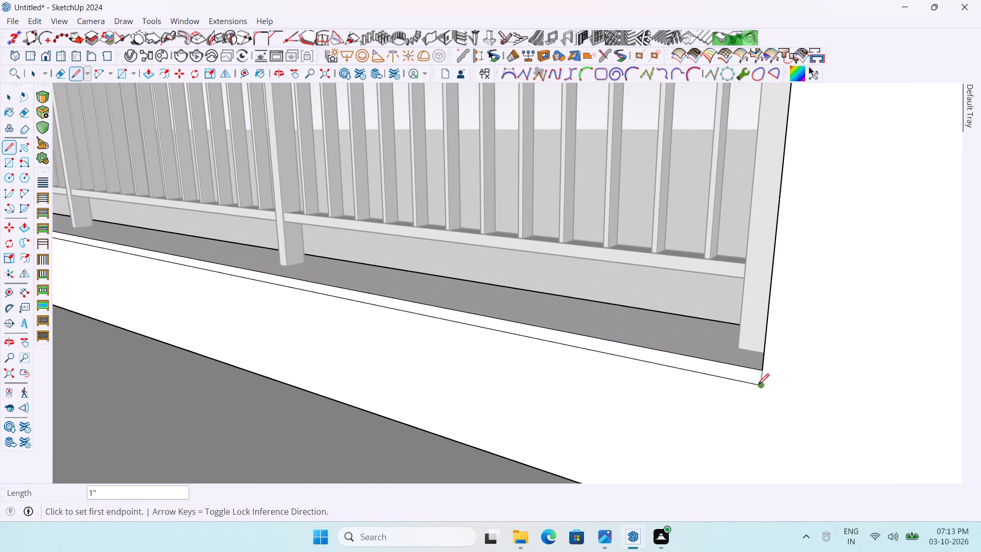
pyautogui.click(758, 385)
# Push/Pull the narrow strip beneath the sill 1" out from the wall into the room.
pyautogui.press('p')
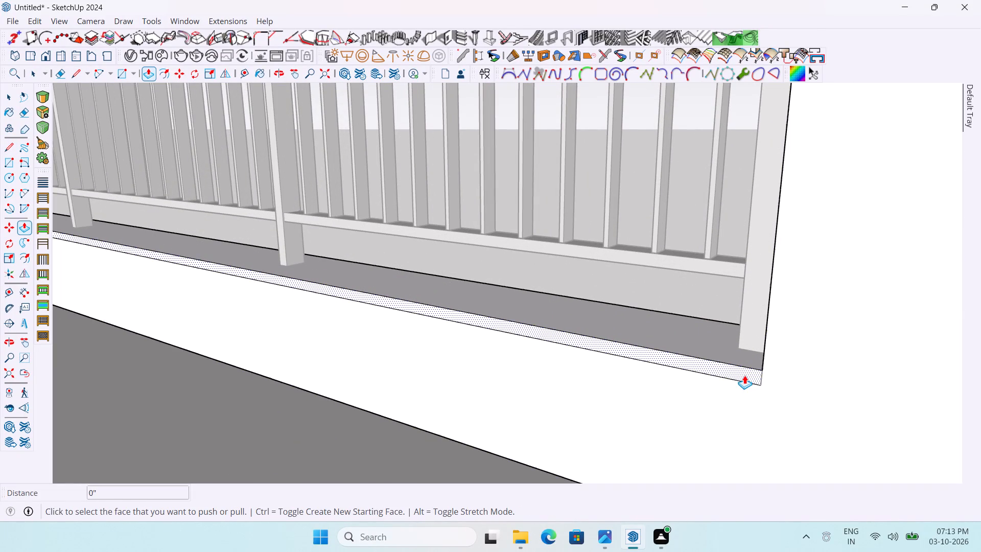
pyautogui.click(745, 374)
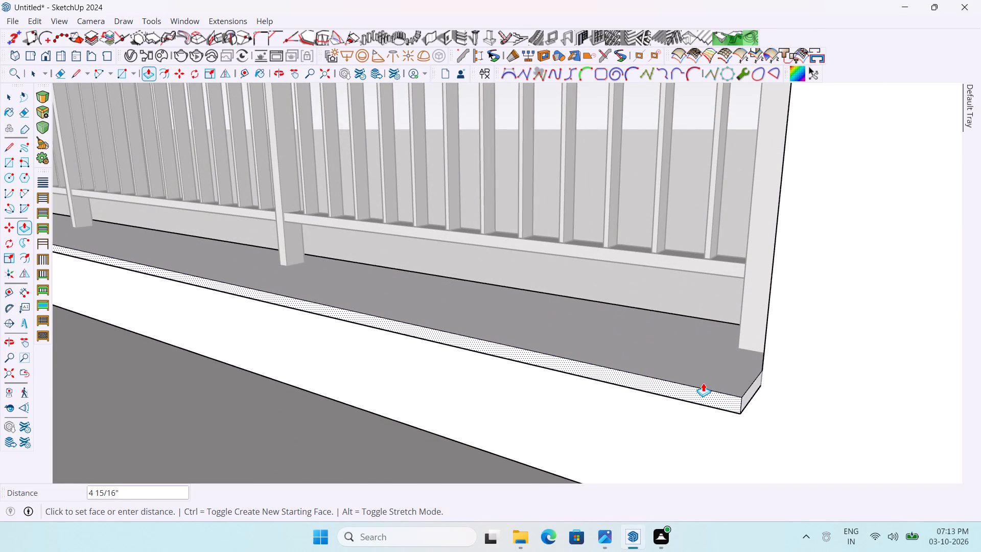
pyautogui.write('1"')
pyautogui.press('Return')
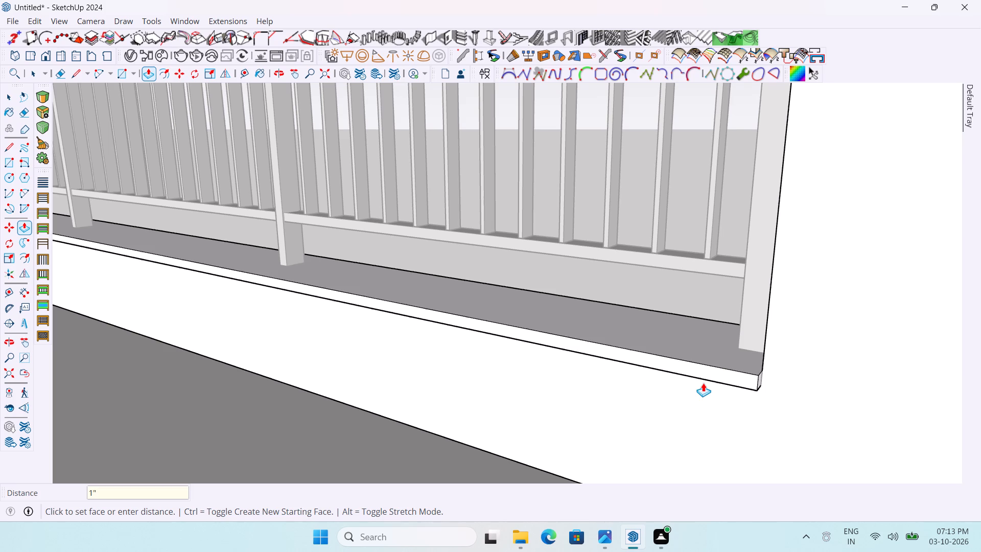
# Bevel the projecting sill ledge's long upper edge with a 0.5" offset and 24 segments, and leave the wall group.
pyautogui.scroll(-3, 703, 383)
pyautogui.moveTo(742, 389); pyautogui.dragTo(638, 402, button='middle')
pyautogui.scroll(1, 643, 395)
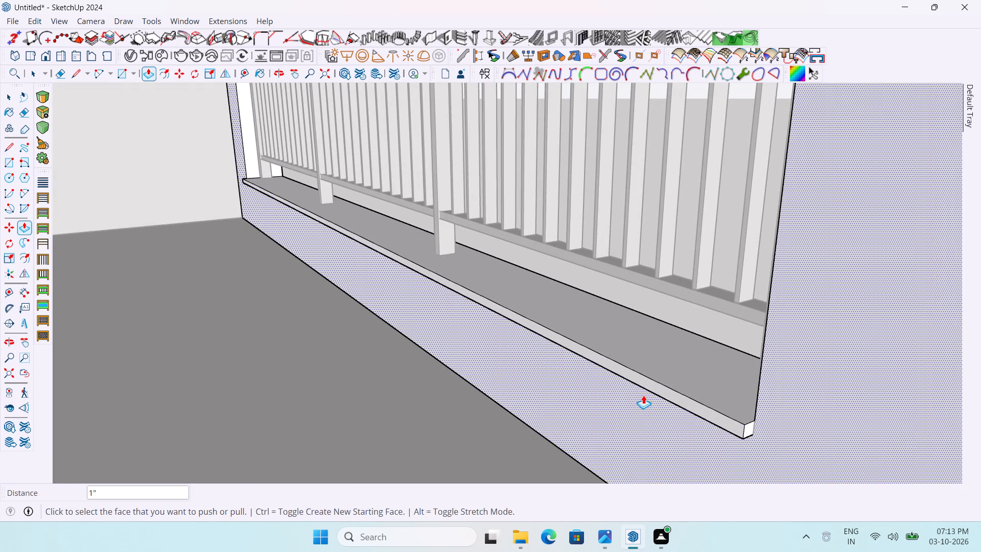
pyautogui.scroll(-4, 645, 395)
pyautogui.scroll(3, 671, 389)
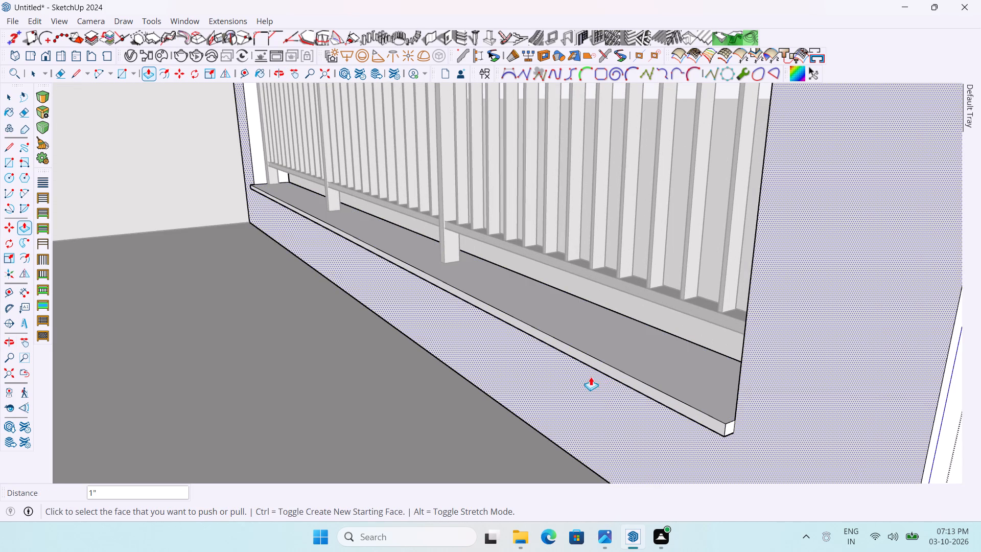
pyautogui.press('space')
pyautogui.click(616, 369)
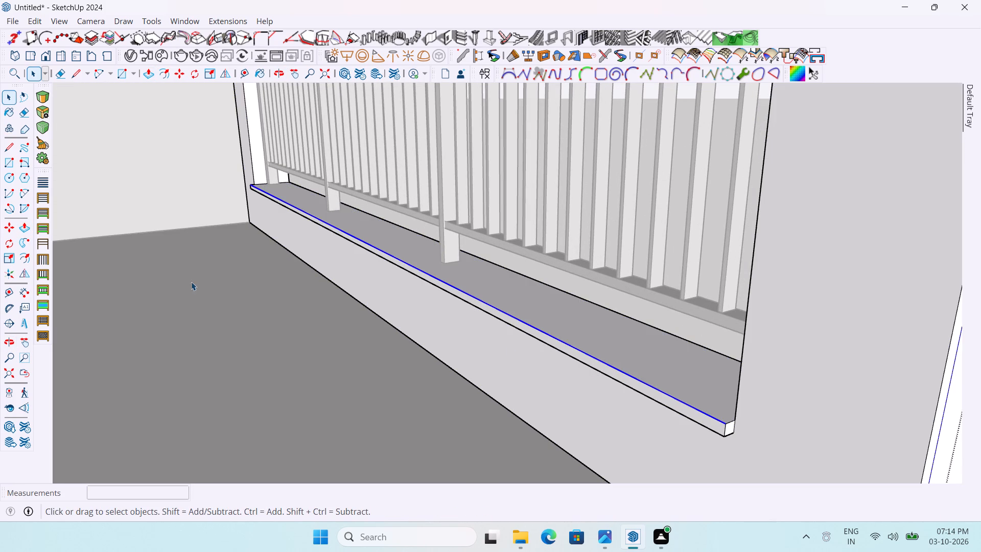
pyautogui.click(43, 101)
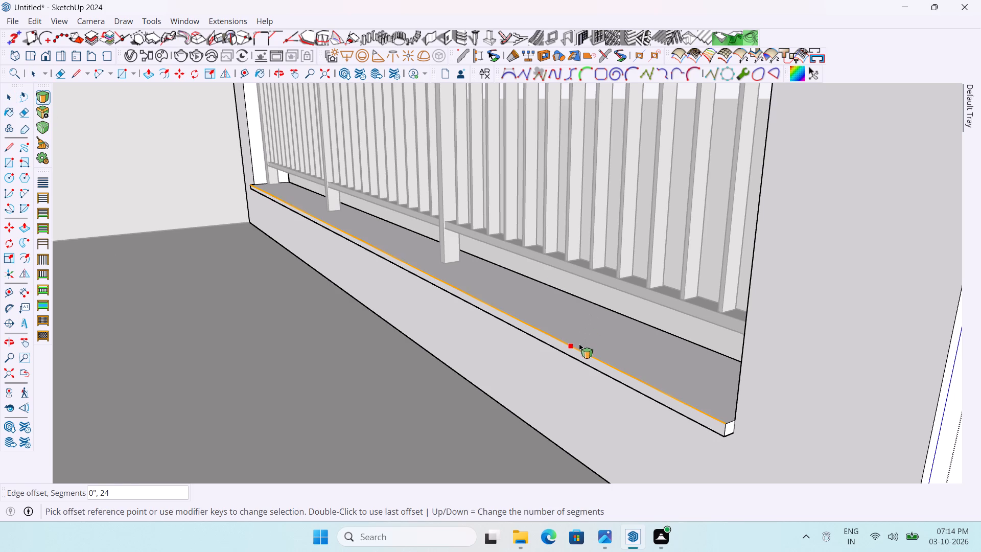
pyautogui.click(579, 344)
pyautogui.scroll(3, 588, 340)
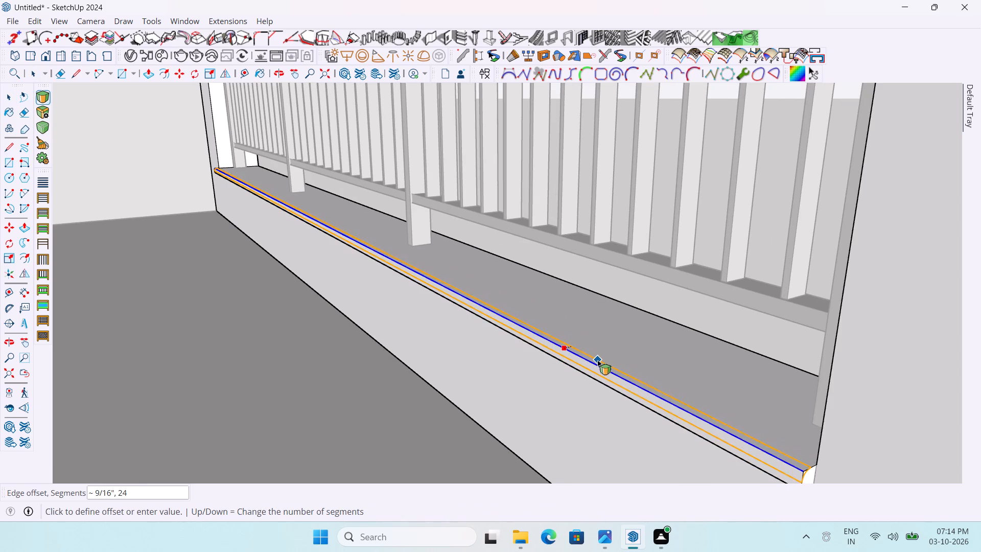
pyautogui.click(596, 361)
pyautogui.click(615, 280)
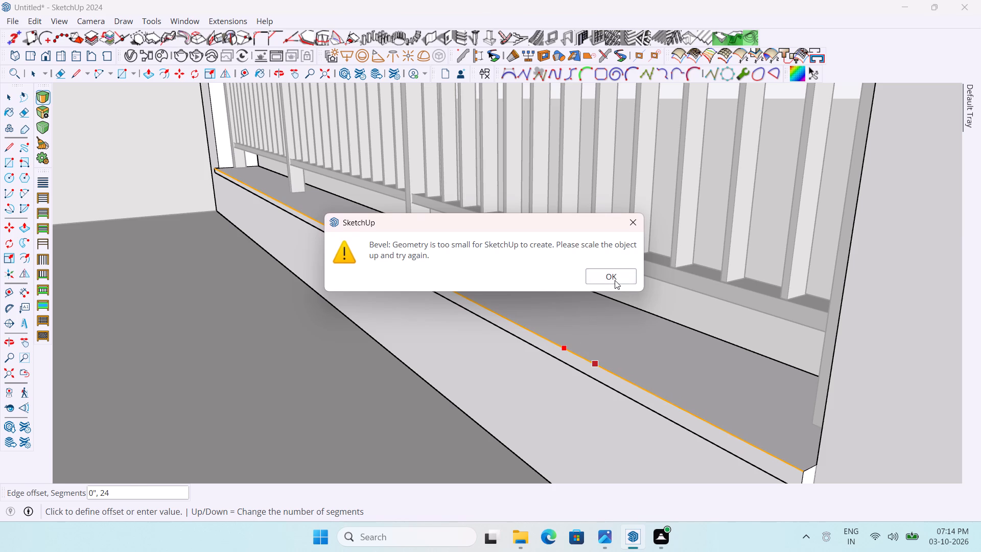
pyautogui.scroll(3, 666, 405)
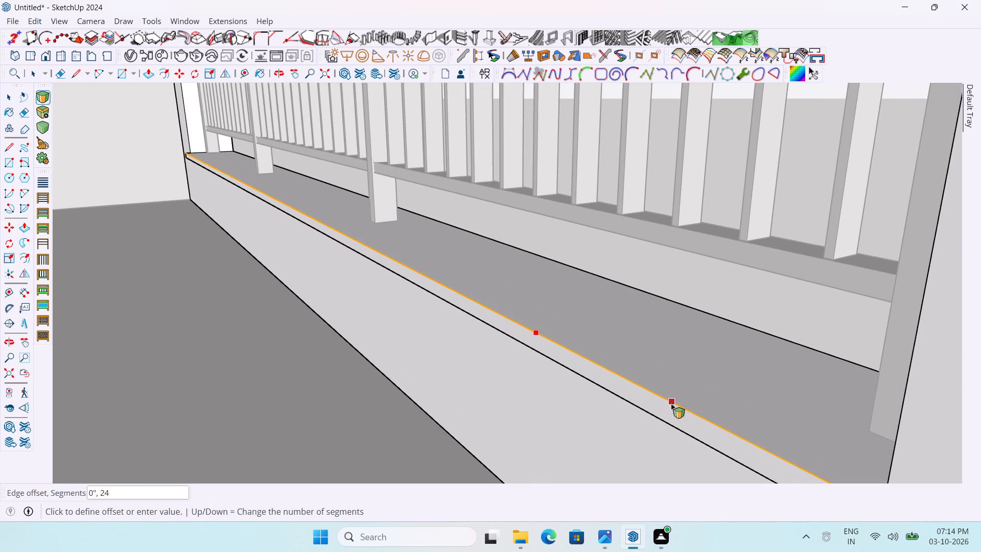
pyautogui.click(671, 404)
pyautogui.click(622, 277)
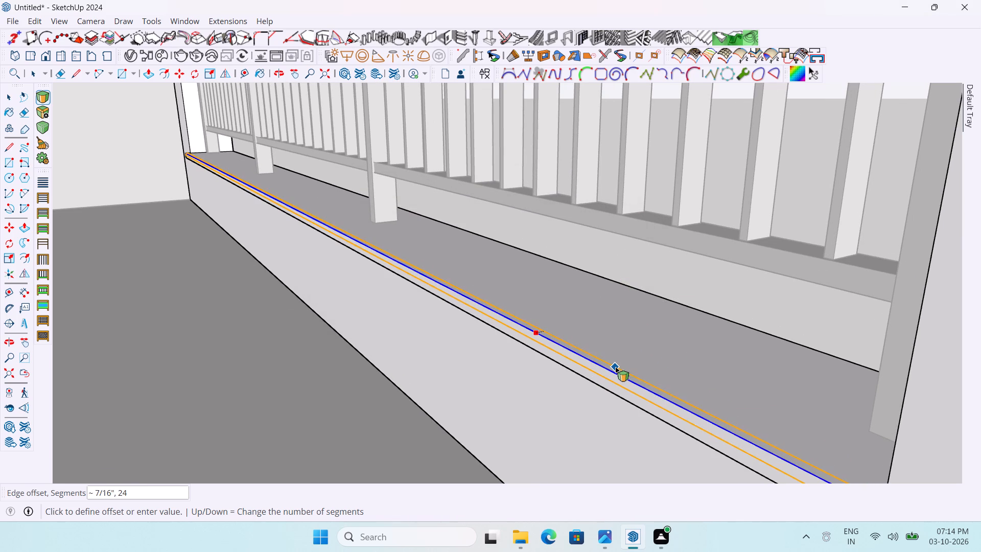
pyautogui.write('0.5')
pyautogui.hotkey('shift', 'Return')
pyautogui.scroll(-13, 539, 341)
pyautogui.press('space')
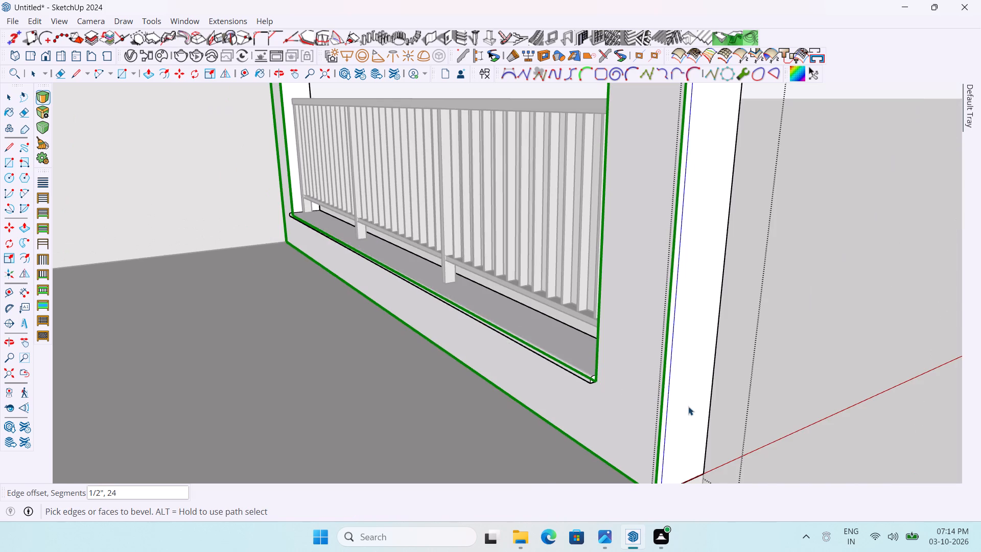
pyautogui.click(837, 383)
# Examine the room with its railing and ledge alongside the reference picture.
pyautogui.moveTo(498, 356); pyautogui.dragTo(585, 268, button='middle')
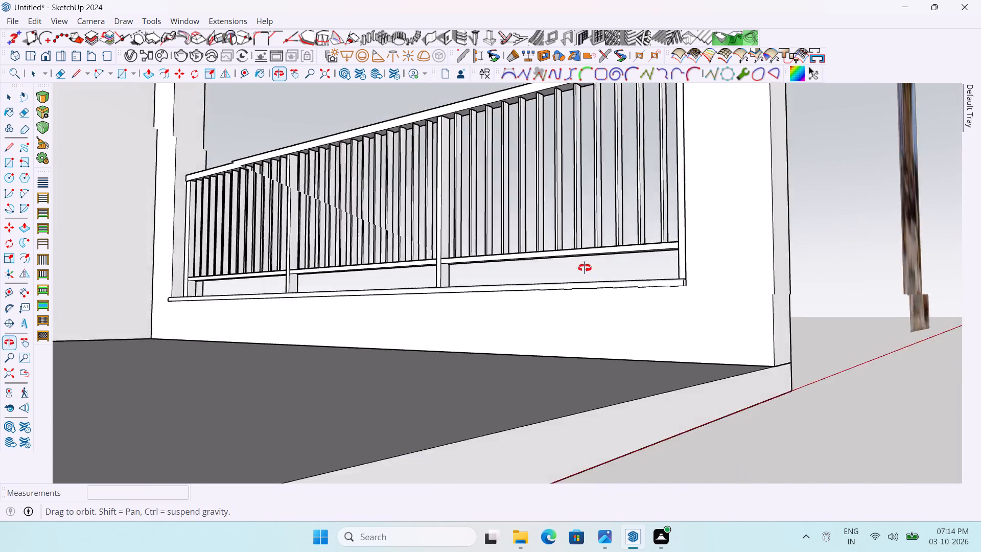
pyautogui.moveTo(585, 268); pyautogui.dragTo(480, 358, button='middle')
pyautogui.scroll(-10, 493, 358)
pyautogui.scroll(-7, 568, 382)
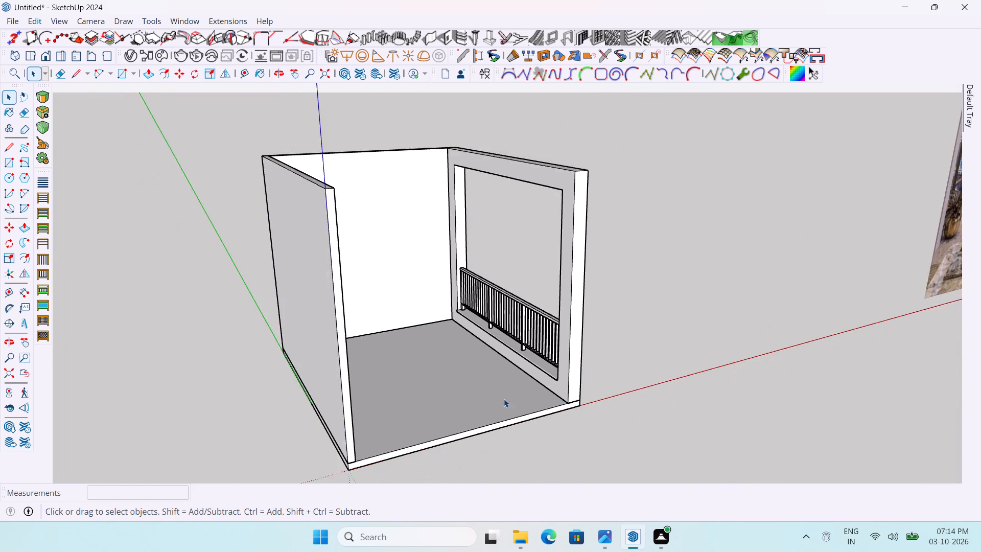
pyautogui.scroll(-6, 504, 399)
pyautogui.scroll(3, 882, 269)
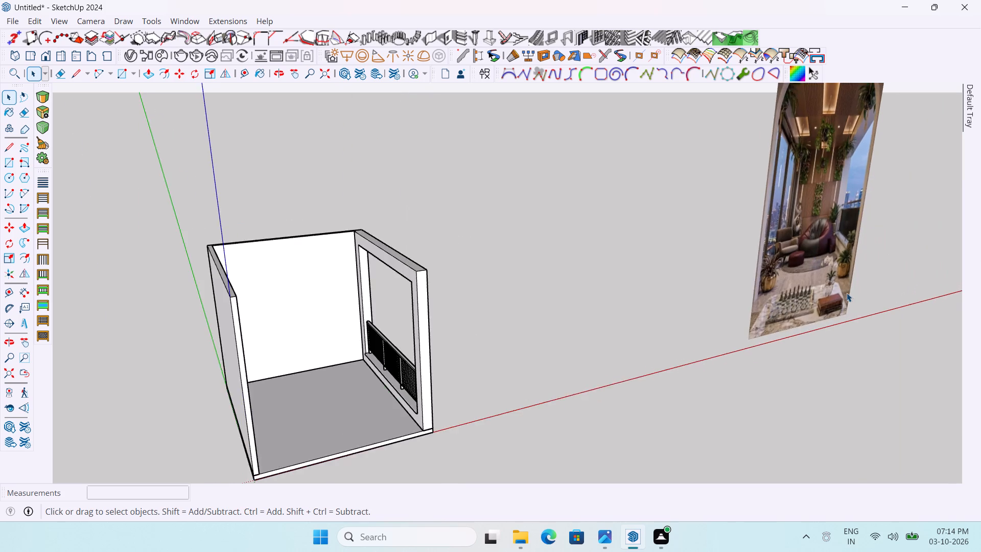
pyautogui.scroll(5, 847, 293)
pyautogui.scroll(-4, 843, 360)
pyautogui.moveTo(793, 338); pyautogui.dragTo(729, 292, button='middle')
pyautogui.scroll(-2, 769, 282)
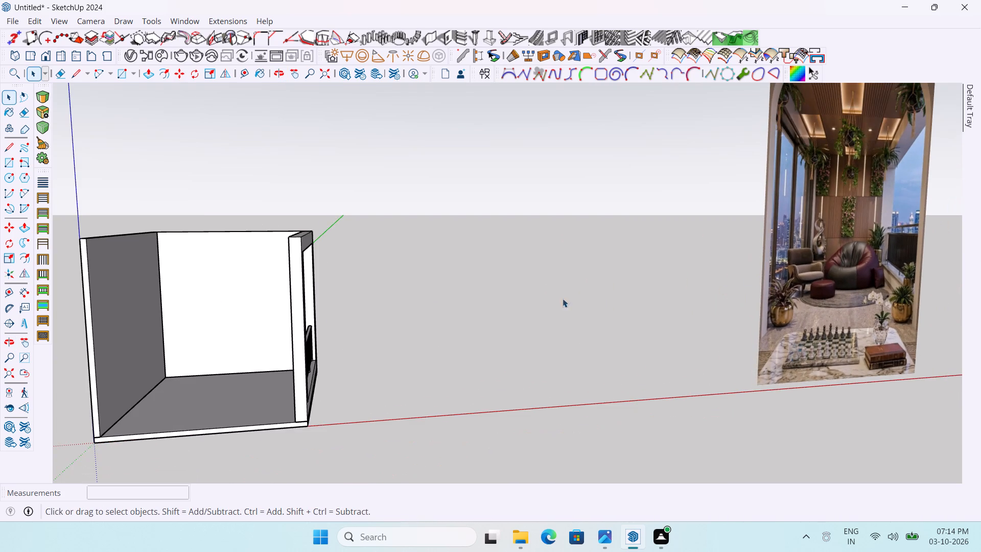
pyautogui.scroll(1, 157, 330)
pyautogui.scroll(-2, 318, 334)
pyautogui.moveTo(320, 338); pyautogui.dragTo(290, 414, button='middle')
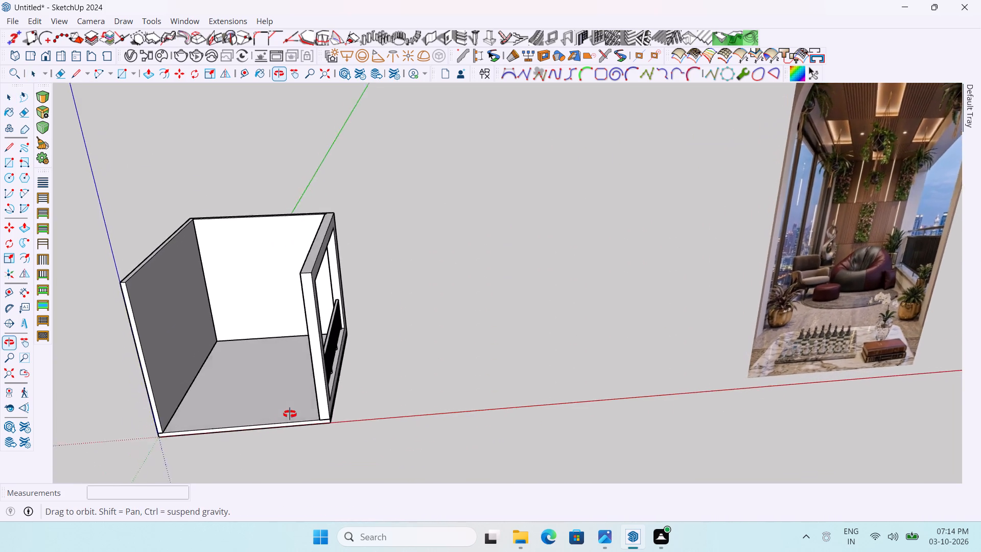
pyautogui.moveTo(290, 414); pyautogui.dragTo(401, 438, button='middle')
pyautogui.scroll(-4, 530, 268)
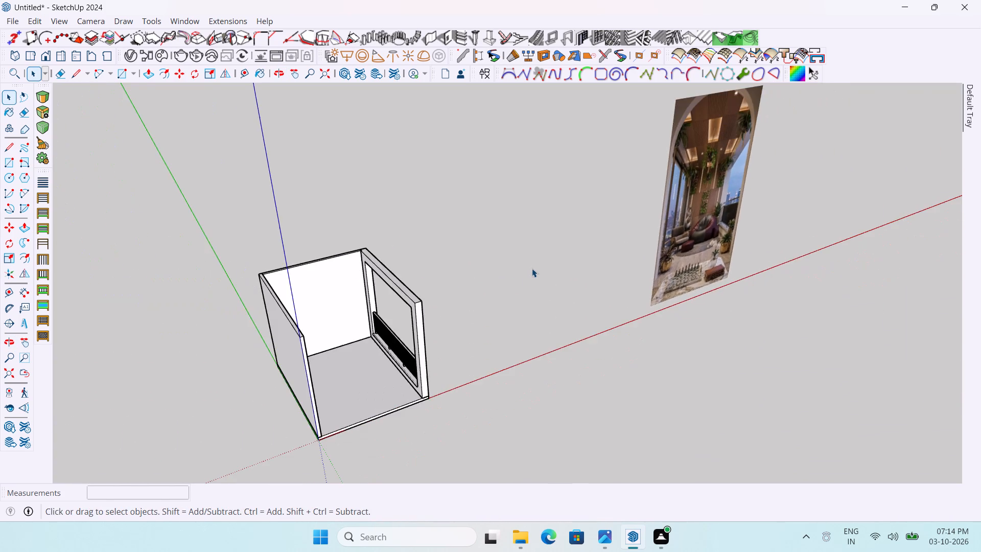
# Open the solid side wall opposite the railing for editing and Push/Pull its inner face 4.5" into the room.
pyautogui.scroll(3, 292, 432)
pyautogui.scroll(2, 403, 409)
pyautogui.moveTo(432, 417); pyautogui.dragTo(224, 433, button='middle')
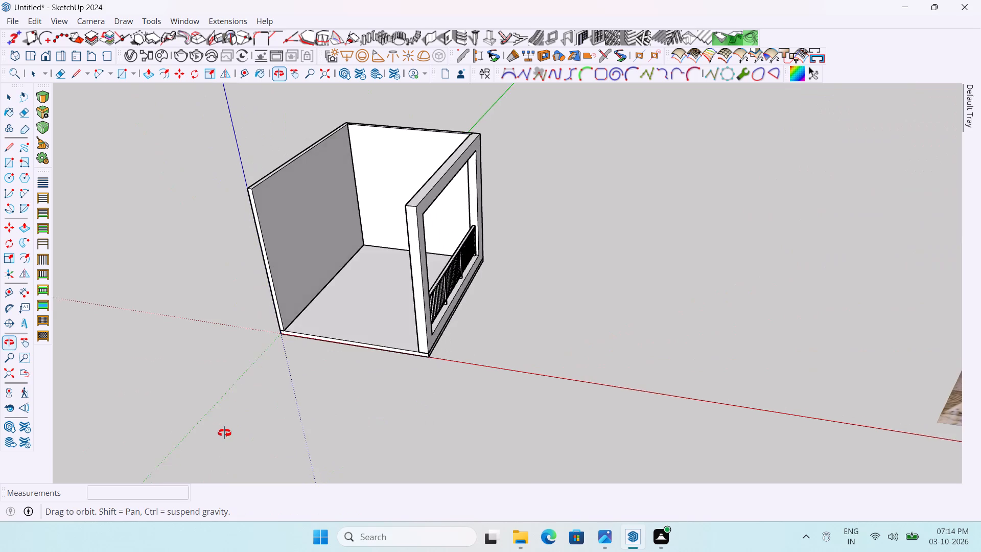
pyautogui.moveTo(224, 433); pyautogui.dragTo(224, 425, button='middle')
pyautogui.scroll(3, 286, 233)
pyautogui.scroll(2, 324, 386)
pyautogui.moveTo(324, 390); pyautogui.dragTo(334, 426, button='middle')
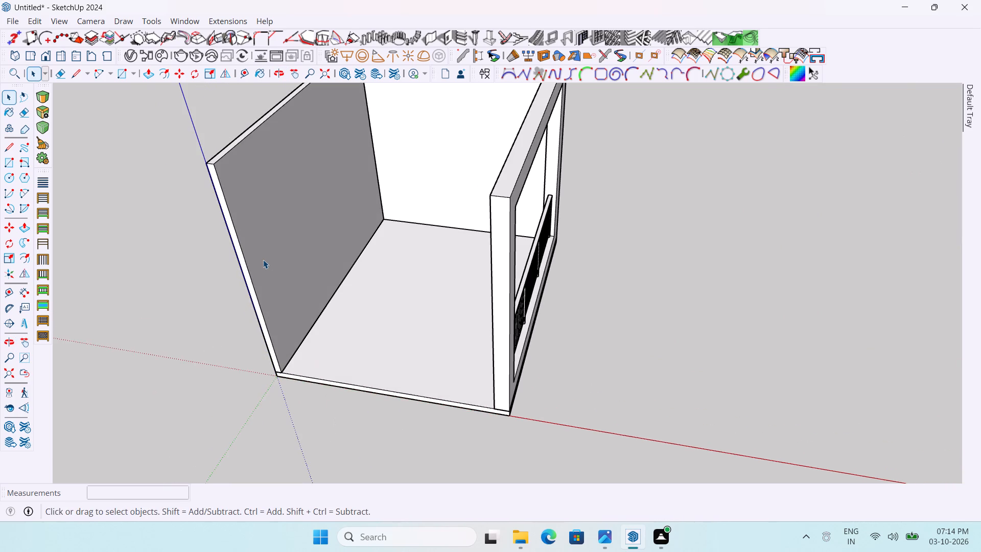
pyautogui.doubleClick(263, 260)
pyautogui.press('p')
pyautogui.click(267, 256)
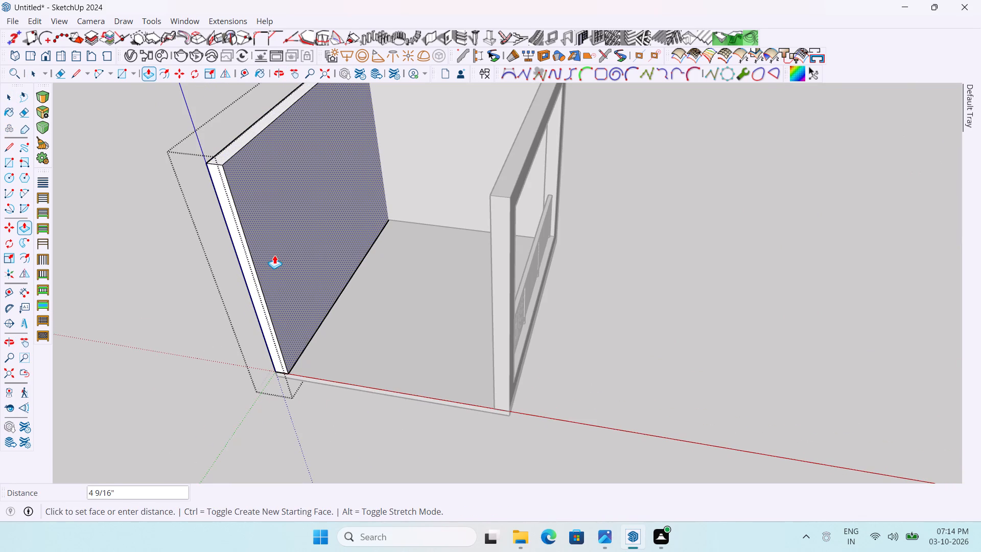
pyautogui.write('4.5')
pyautogui.press('Return')
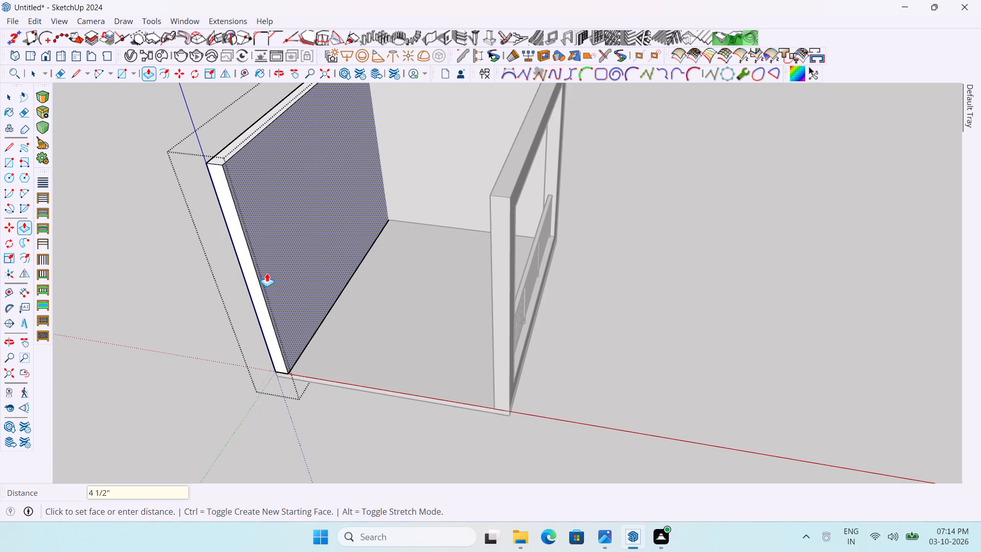
# Measure the side wall's thickness across its front end.
pyautogui.press('t')
pyautogui.scroll(4, 207, 200)
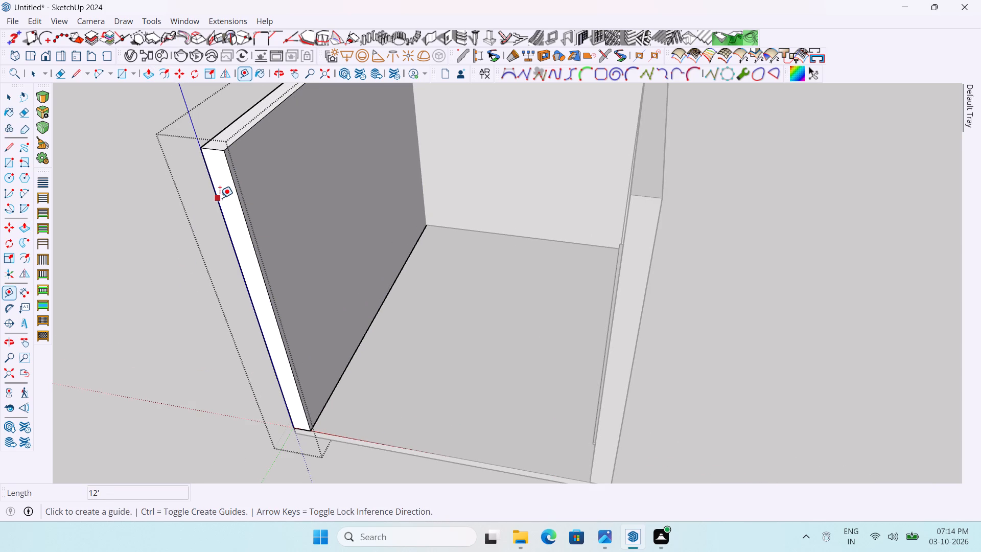
pyautogui.click(220, 198)
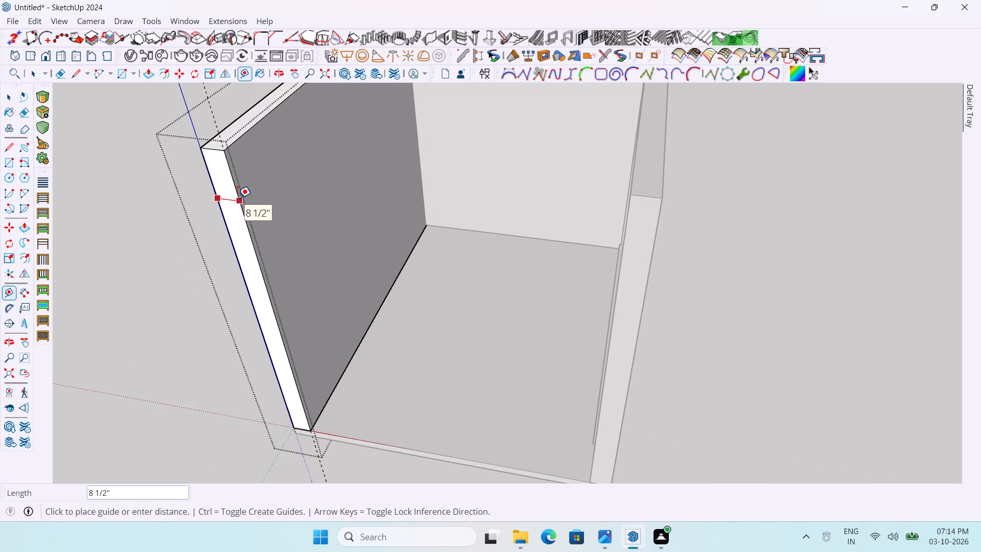
pyautogui.press('Escape')
pyautogui.press('space')
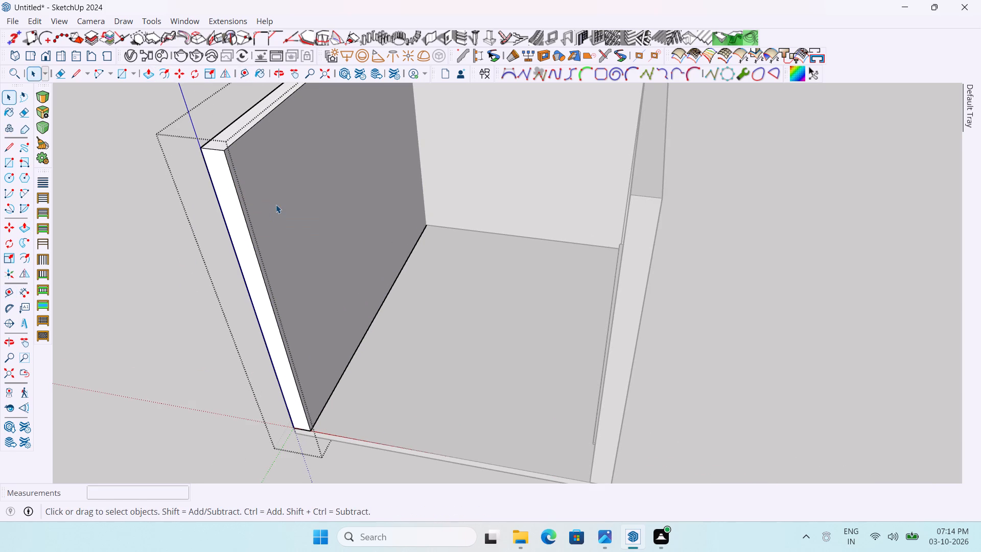
# Push/Pull the solid side wall's inner face another 0.5" into the room and leave the group.
pyautogui.write('P')
pyautogui.click(282, 208)
pyautogui.write('0.5')
pyautogui.press('Return')
pyautogui.scroll(-1, 291, 222)
pyautogui.press('space')
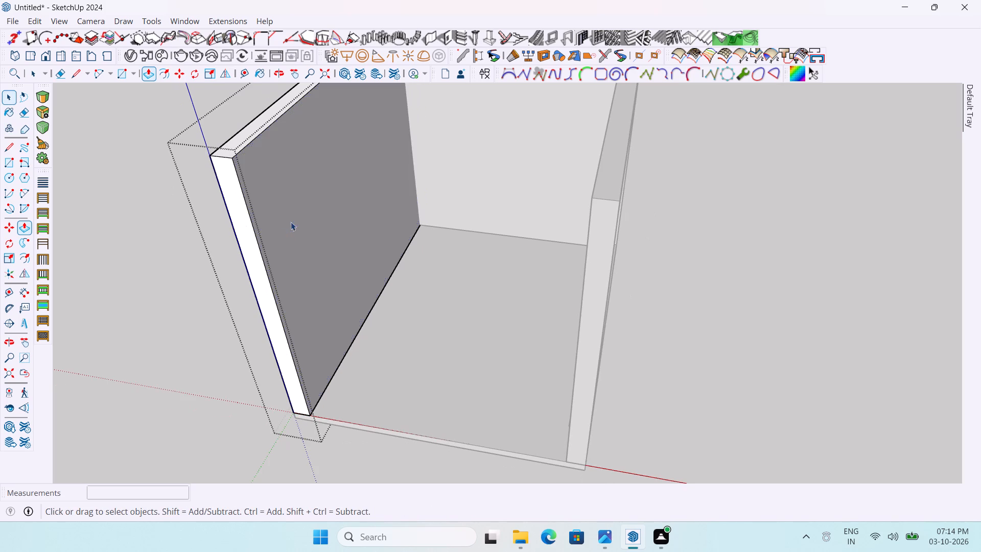
pyautogui.click(169, 290)
# Examine the room's proportions and wall thicknesses from the open front.
pyautogui.scroll(-4, 391, 351)
pyautogui.moveTo(431, 331); pyautogui.dragTo(425, 226, button='middle')
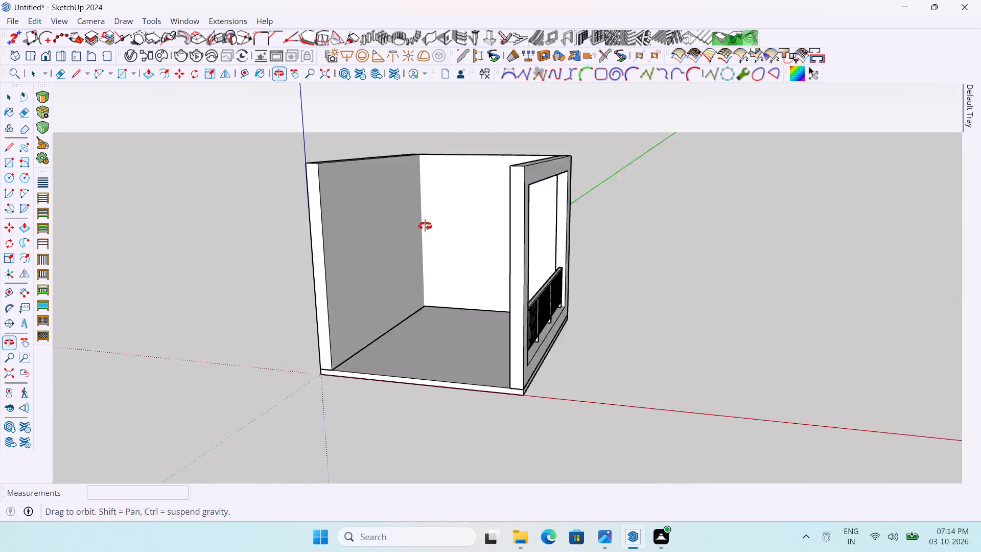
pyautogui.moveTo(425, 226); pyautogui.dragTo(457, 267, button='middle')
pyautogui.scroll(4, 471, 258)
pyautogui.moveTo(470, 263); pyautogui.dragTo(518, 194, button='middle')
pyautogui.scroll(-3, 483, 323)
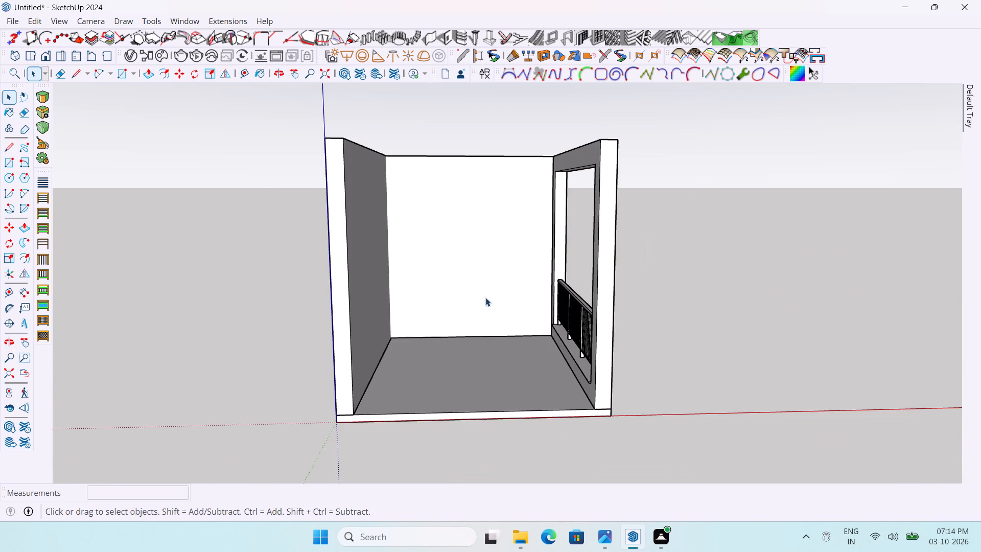
pyautogui.scroll(2, 451, 119)
pyautogui.moveTo(539, 238); pyautogui.dragTo(552, 244, button='middle')
pyautogui.scroll(-4, 470, 155)
pyautogui.scroll(3, 483, 126)
pyautogui.moveTo(502, 169); pyautogui.dragTo(411, 150, button='middle')
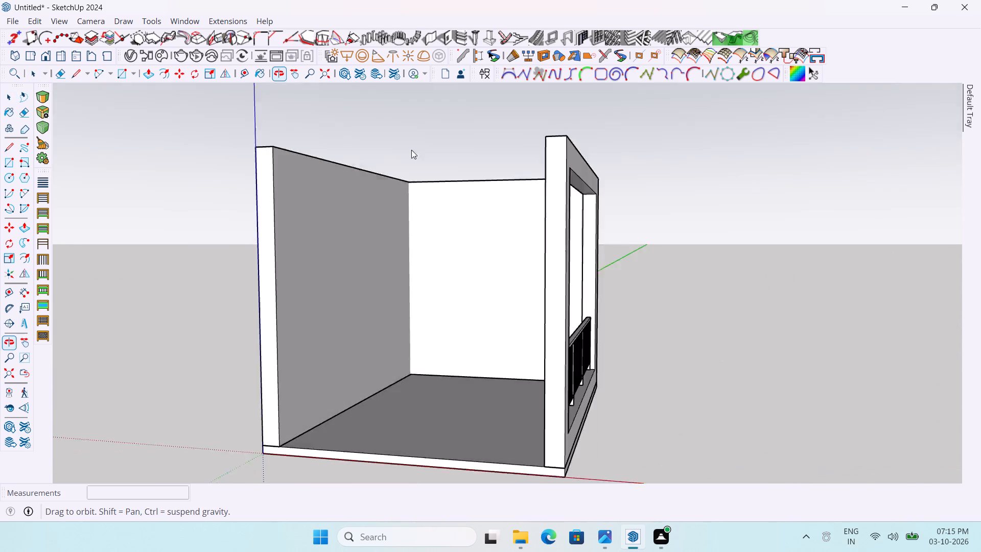
pyautogui.moveTo(411, 150); pyautogui.dragTo(480, 142, button='middle')
pyautogui.scroll(1, 435, 224)
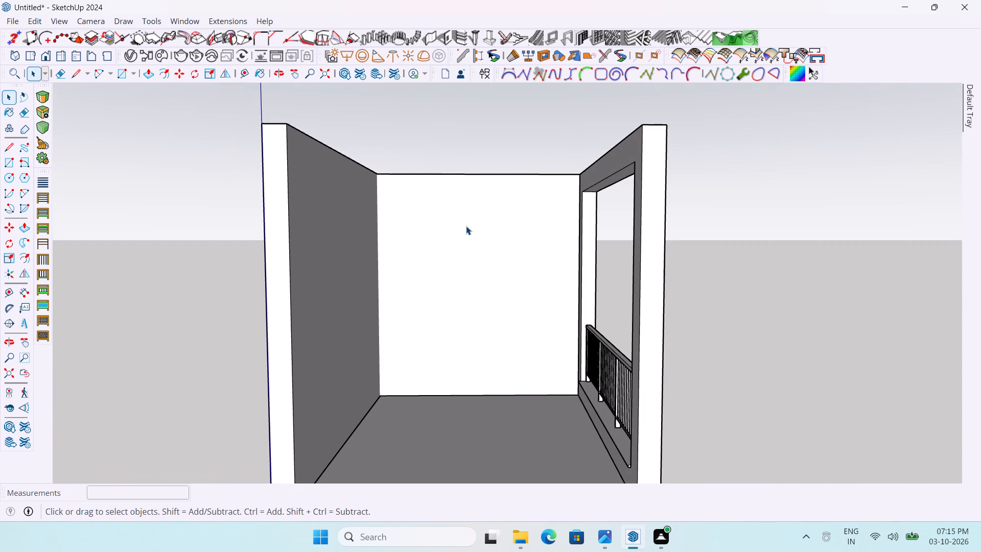
pyautogui.scroll(-1, 466, 226)
pyautogui.moveTo(481, 232); pyautogui.dragTo(476, 320, button='middle')
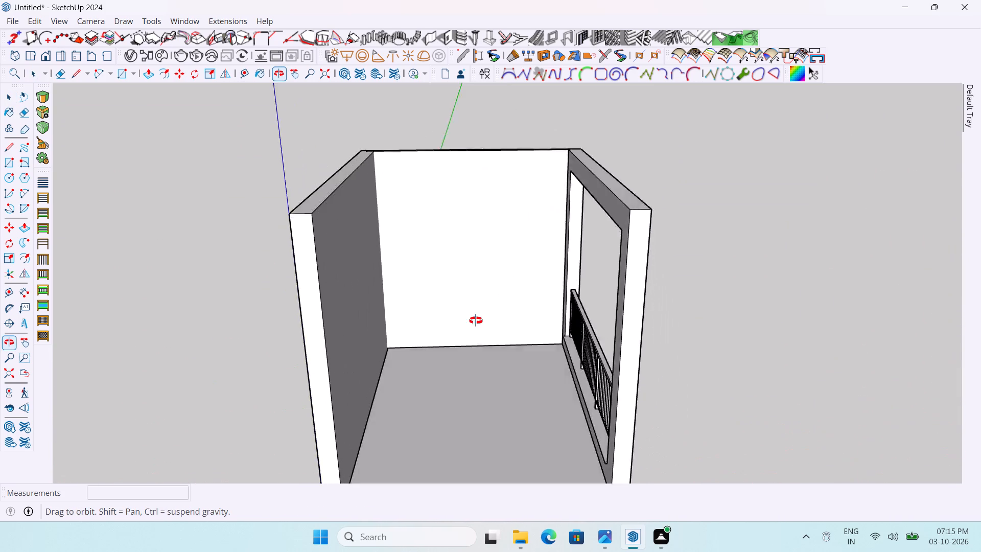
pyautogui.moveTo(476, 320); pyautogui.dragTo(391, 322, button='middle')
# Place a vertical guide on the solid side wall's inner face, 1.5' from its open front edge.
pyautogui.scroll(-2, 301, 209)
pyautogui.moveTo(314, 221); pyautogui.dragTo(274, 261, button='middle')
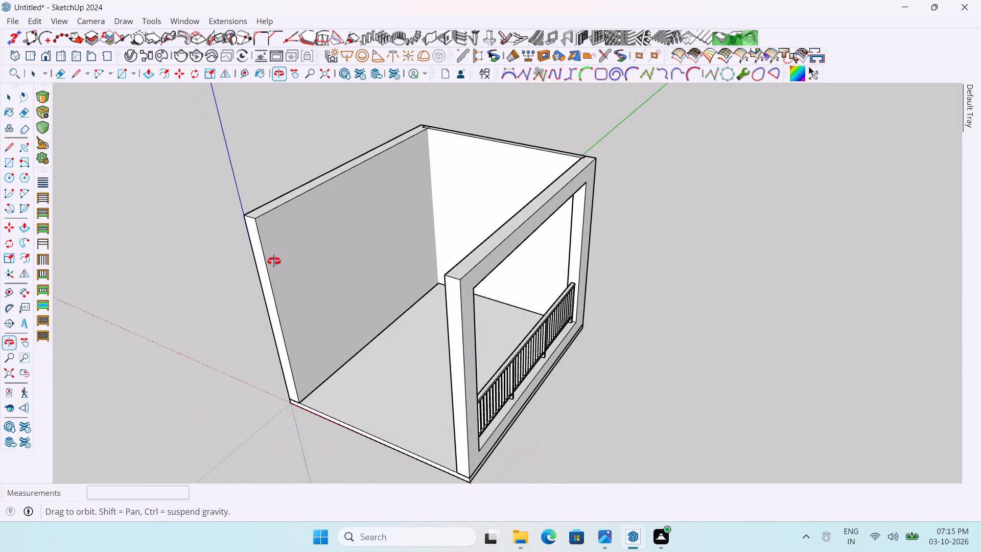
pyautogui.moveTo(274, 261); pyautogui.dragTo(275, 261, button='middle')
pyautogui.scroll(3, 357, 156)
pyautogui.moveTo(460, 201); pyautogui.dragTo(368, 258, button='middle')
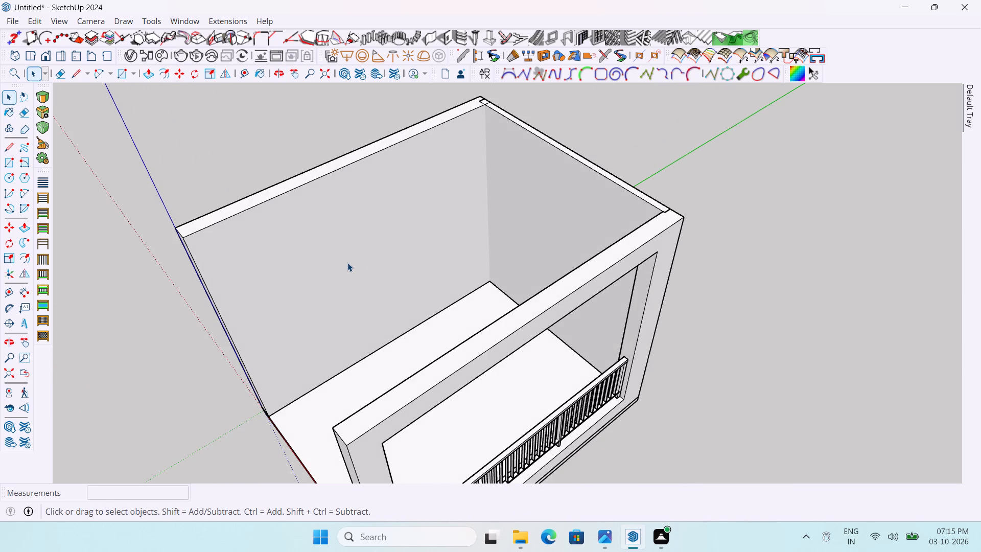
pyautogui.press('t')
pyautogui.scroll(3, 240, 324)
pyautogui.click(220, 324)
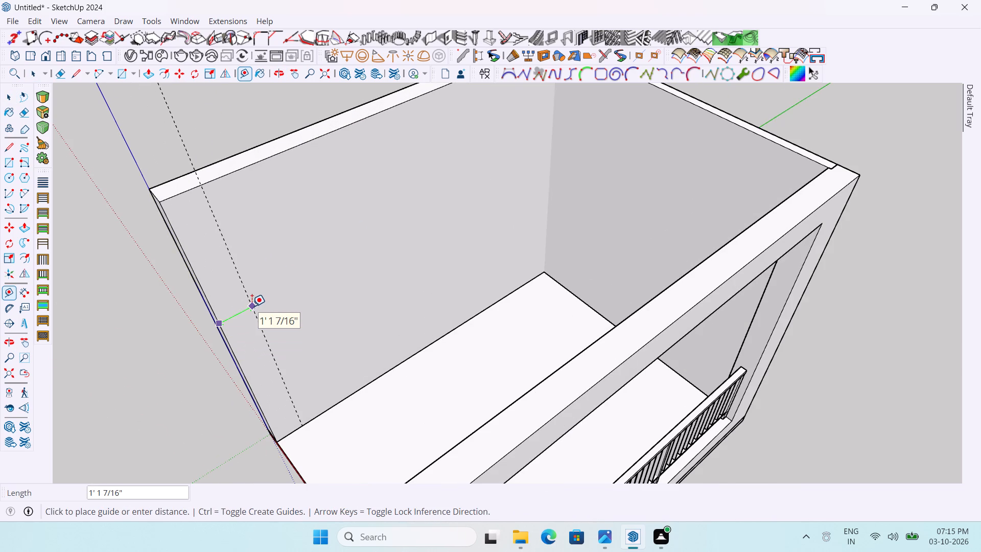
pyautogui.write("1.5'")
pyautogui.press('Return')
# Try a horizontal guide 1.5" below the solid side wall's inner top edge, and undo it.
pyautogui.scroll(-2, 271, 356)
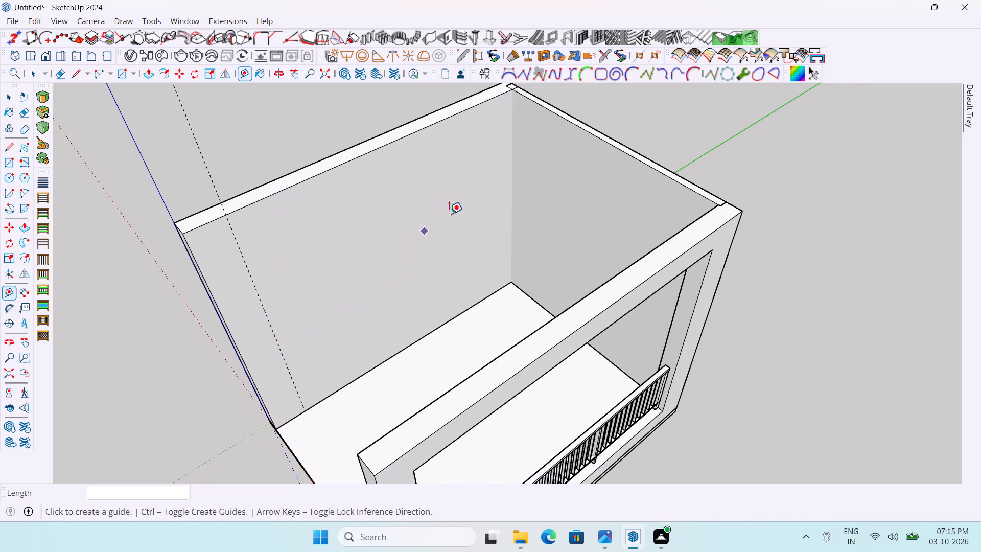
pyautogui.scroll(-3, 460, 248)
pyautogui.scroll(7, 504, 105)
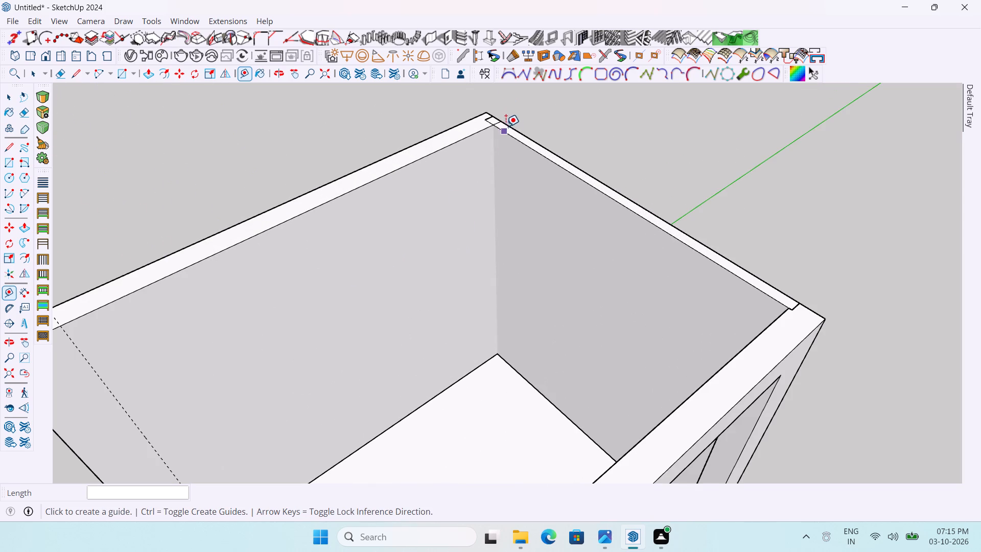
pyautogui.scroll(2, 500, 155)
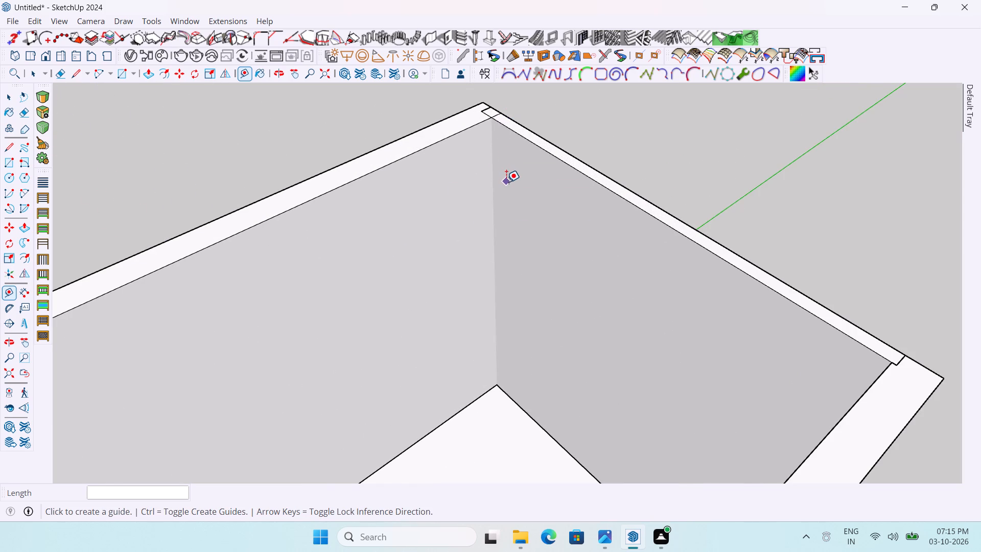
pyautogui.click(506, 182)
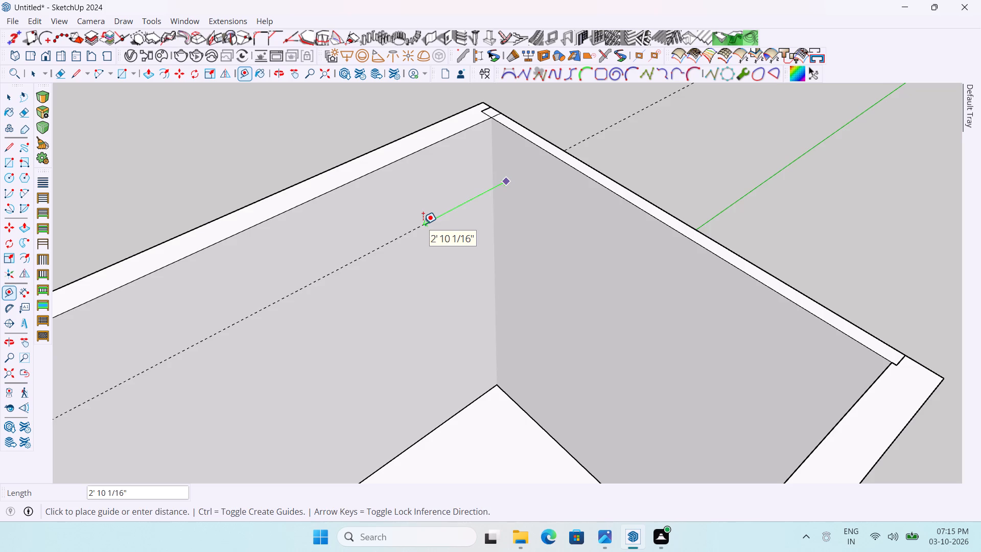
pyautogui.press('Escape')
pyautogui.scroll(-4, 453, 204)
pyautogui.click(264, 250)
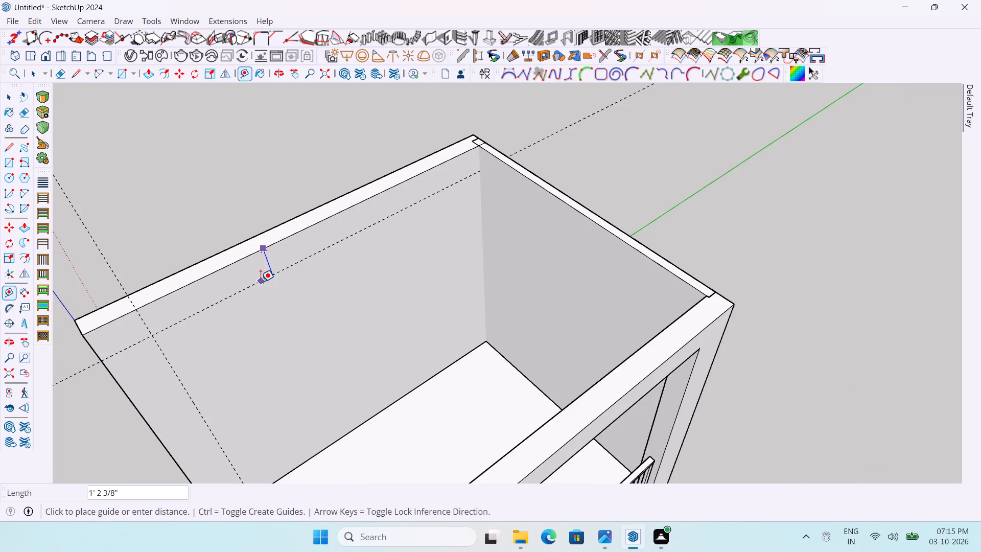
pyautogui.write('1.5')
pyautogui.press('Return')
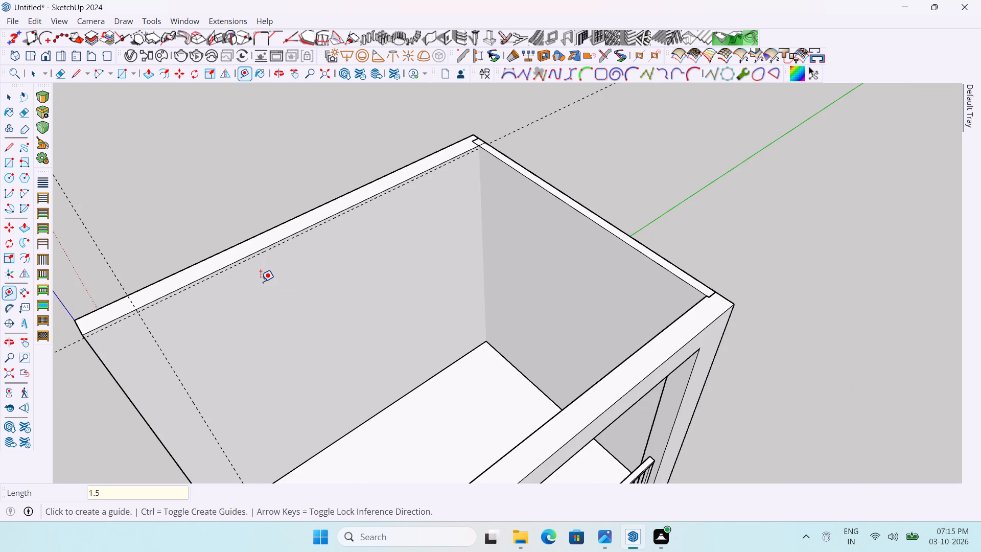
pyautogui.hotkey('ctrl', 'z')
# Place a horizontal guide on the solid side wall's inner face, 1.5' below its top edge.
pyautogui.click(272, 246)
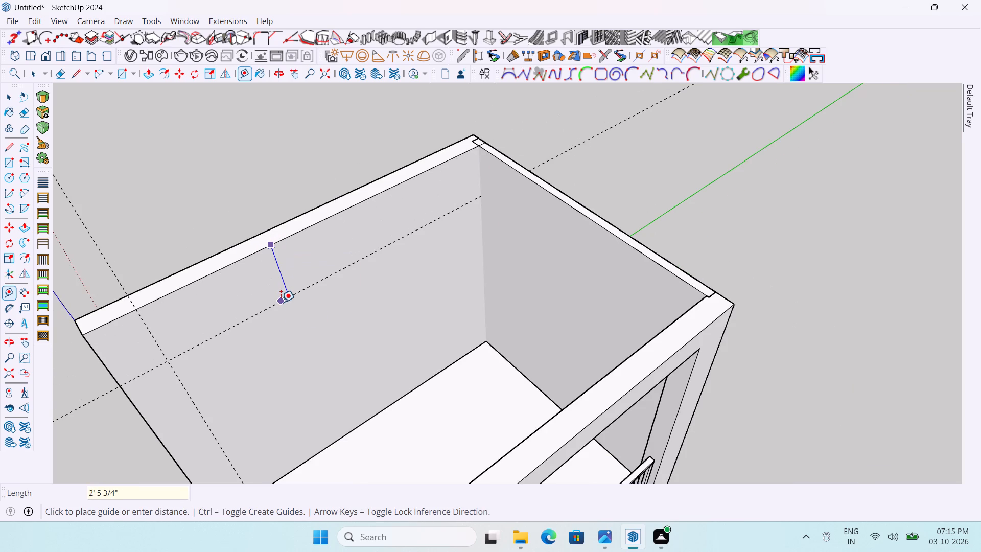
pyautogui.write("1.5'")
pyautogui.press('Return')
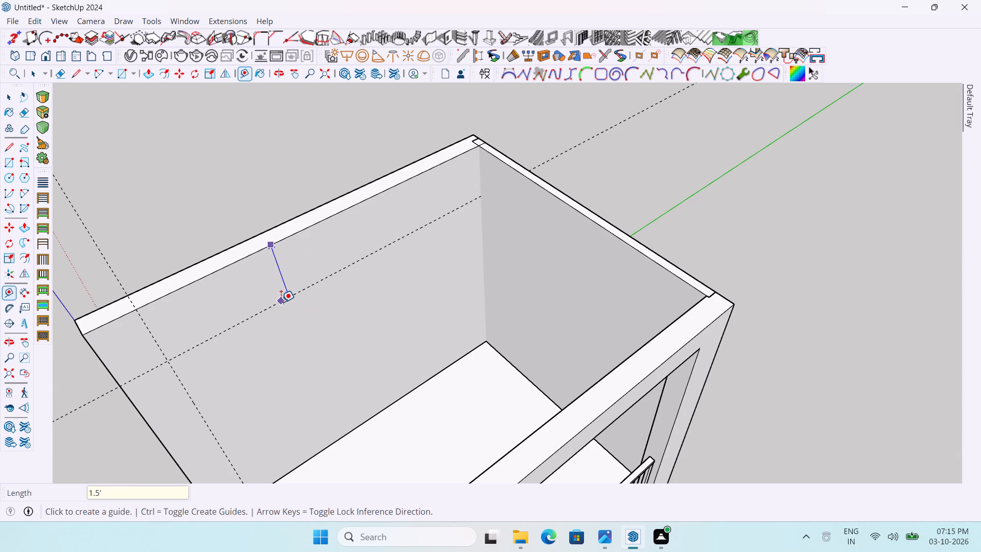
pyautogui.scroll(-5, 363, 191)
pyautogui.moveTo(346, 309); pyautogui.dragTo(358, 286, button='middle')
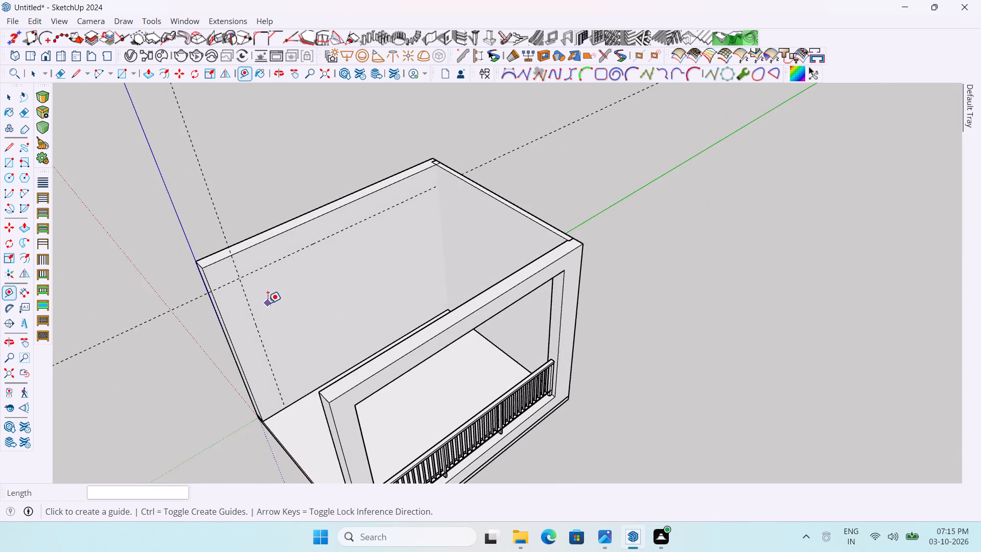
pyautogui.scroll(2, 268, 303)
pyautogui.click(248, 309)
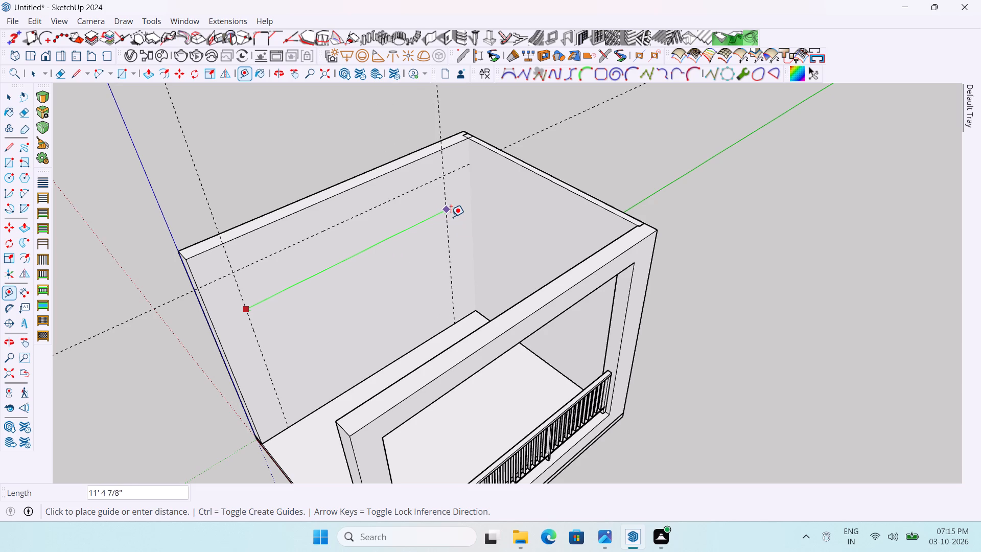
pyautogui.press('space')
# Push/Pull the back wall's end face 5" back to the solid side wall's inner face, removing the corner overlap, and leave the group.
pyautogui.scroll(2, 476, 165)
pyautogui.moveTo(476, 168); pyautogui.dragTo(482, 201, button='middle')
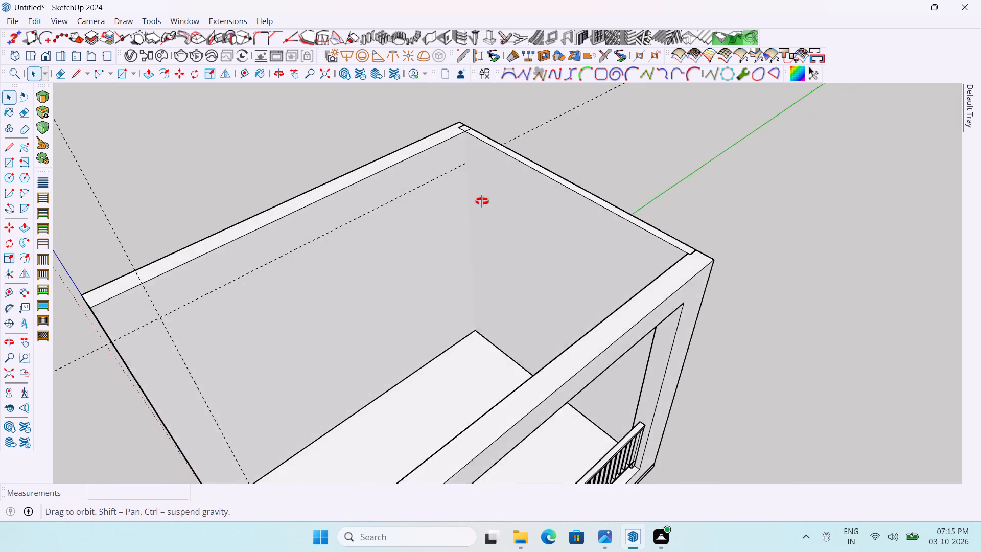
pyautogui.moveTo(482, 201); pyautogui.dragTo(523, 274, button='middle')
pyautogui.scroll(5, 463, 171)
pyautogui.click(486, 169)
pyautogui.scroll(-2, 488, 169)
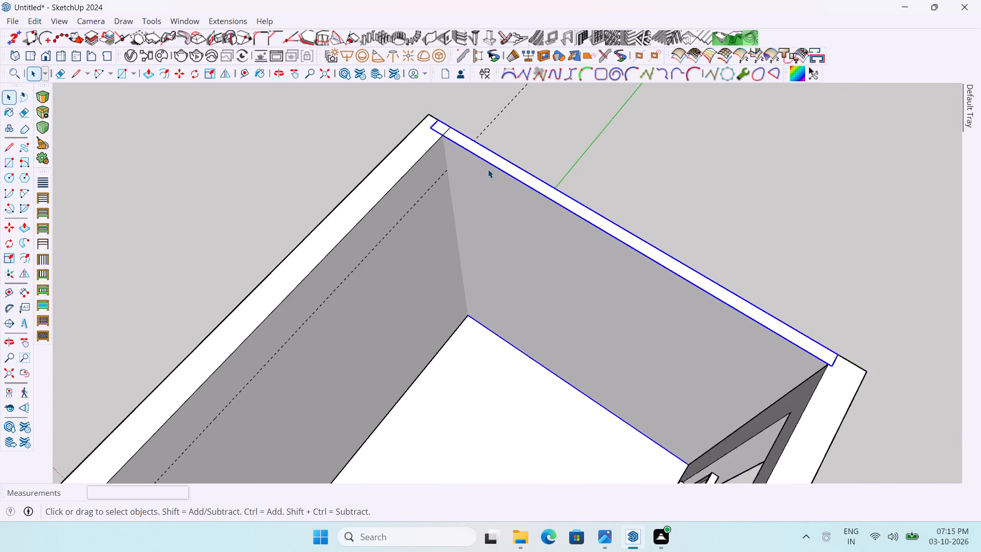
pyautogui.scroll(-2, 488, 169)
pyautogui.moveTo(488, 169); pyautogui.dragTo(867, 139, button='middle')
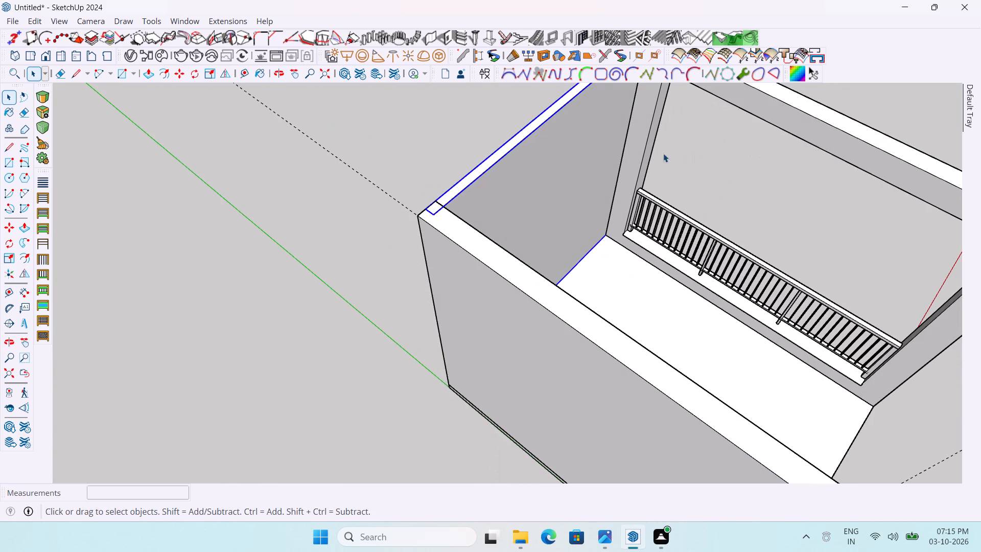
pyautogui.doubleClick(564, 160)
pyautogui.scroll(1, 366, 247)
pyautogui.press('p')
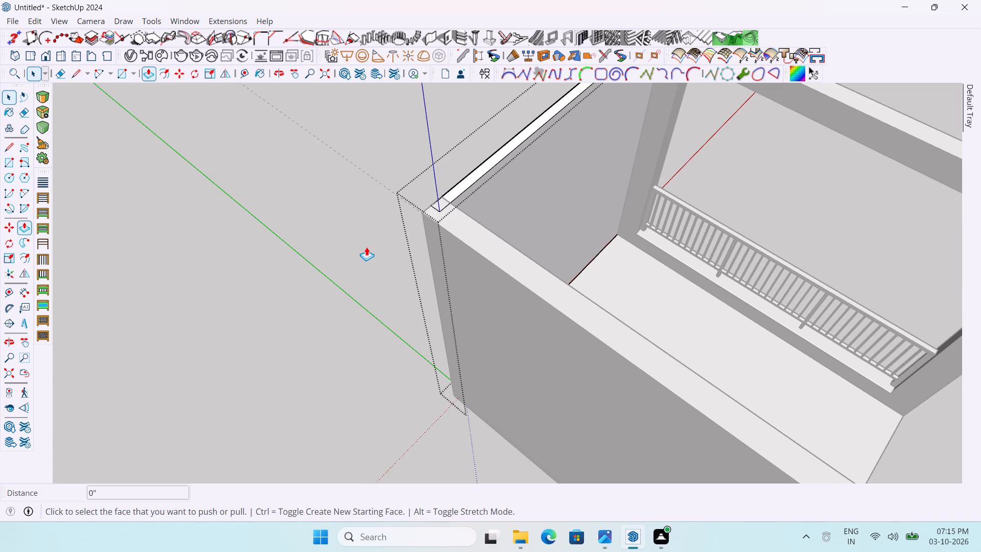
pyautogui.click(437, 236)
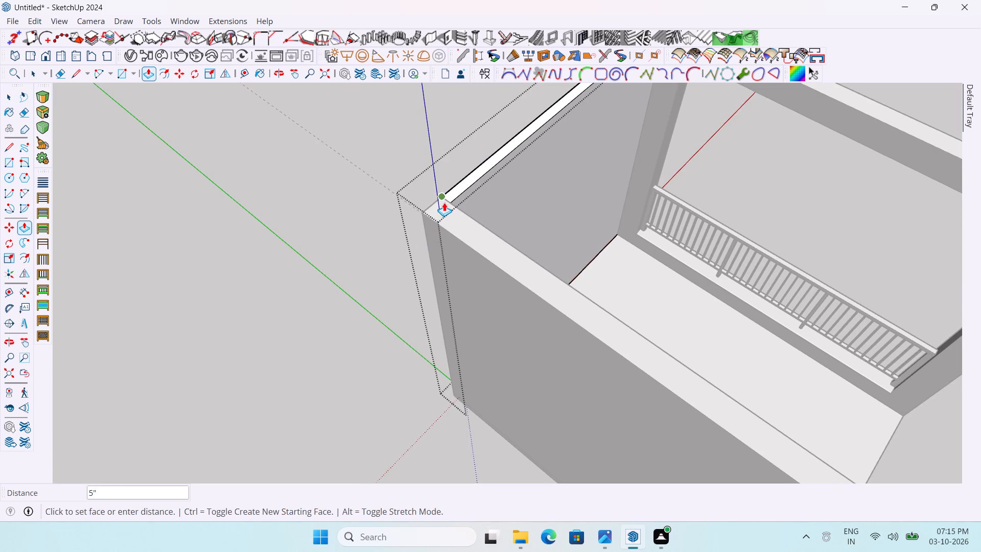
pyautogui.click(442, 199)
pyautogui.press('space')
pyautogui.click(338, 225)
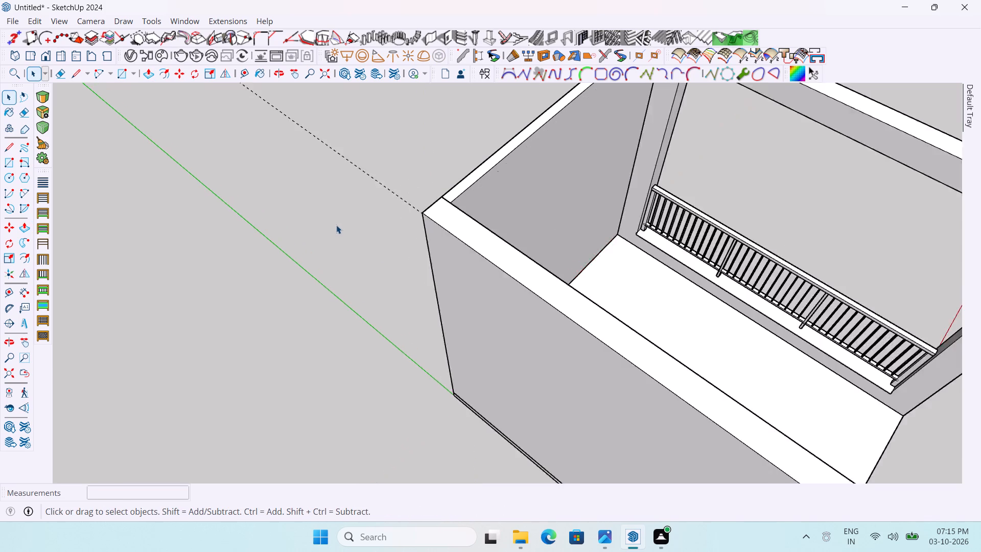
# Hide the back wall group to expose the solid side wall's rear edge.
pyautogui.scroll(-4, 336, 225)
pyautogui.moveTo(476, 246); pyautogui.dragTo(84, 244, button='middle')
pyautogui.scroll(2, 382, 79)
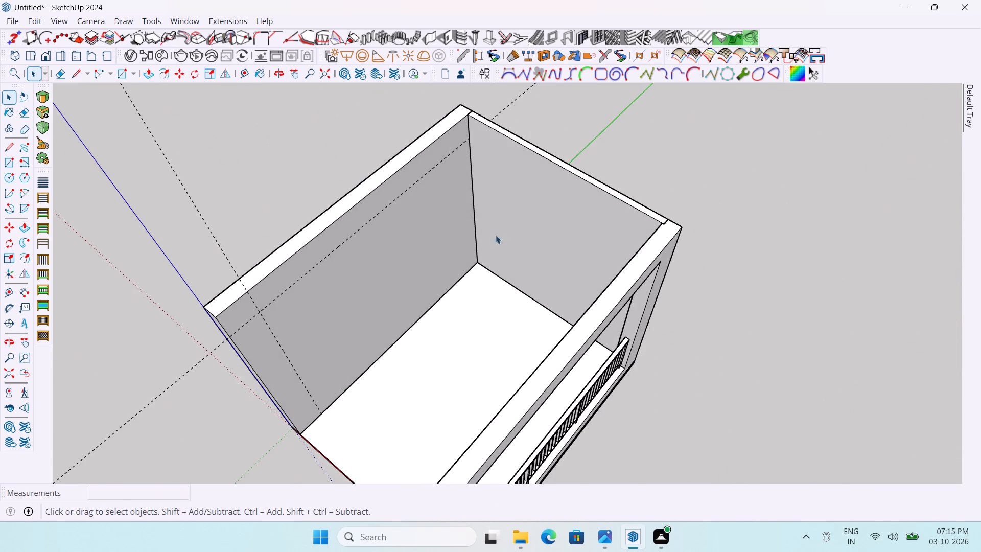
pyautogui.scroll(-4, 507, 279)
pyautogui.scroll(5, 491, 133)
pyautogui.moveTo(476, 198); pyautogui.dragTo(421, 188, button='middle')
pyautogui.scroll(5, 515, 211)
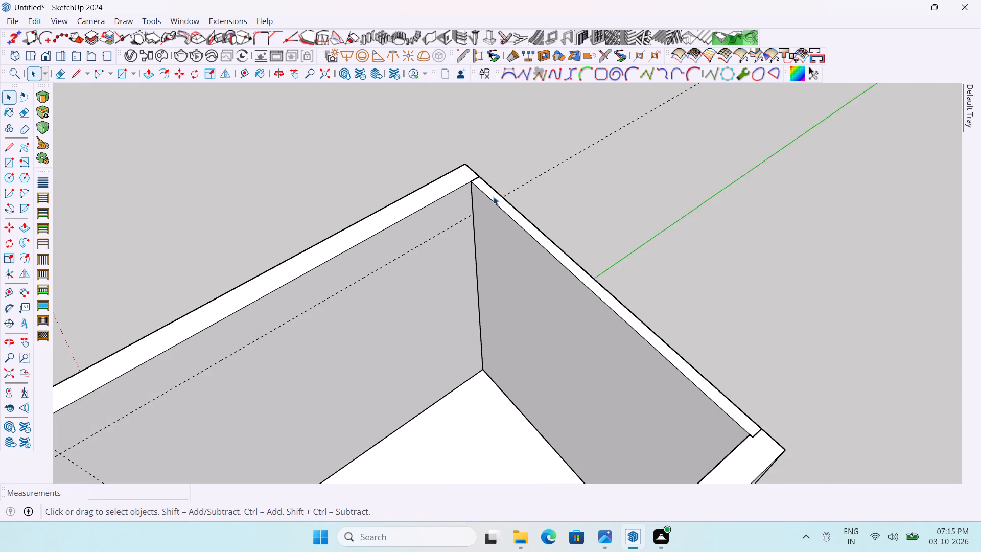
pyautogui.scroll(6, 491, 195)
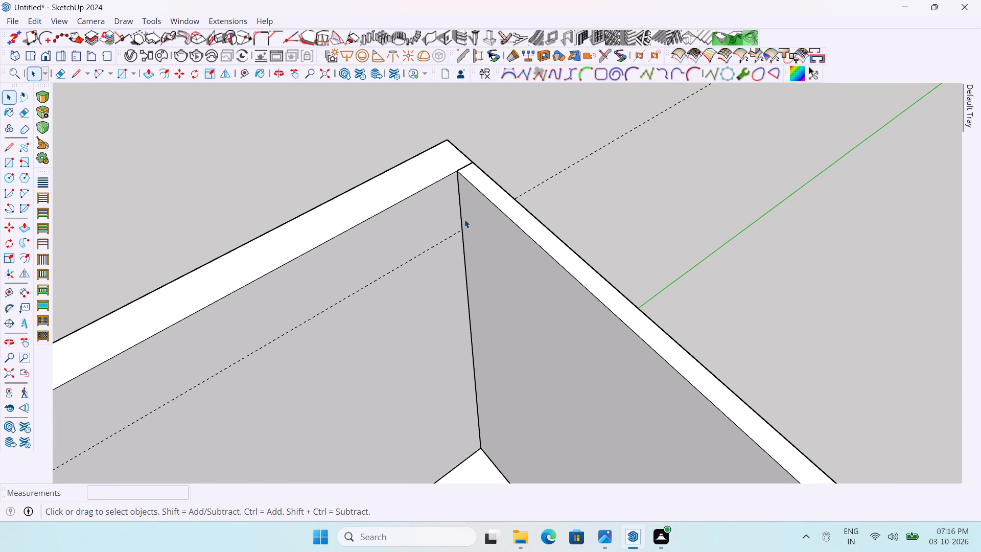
pyautogui.scroll(-4, 482, 210)
pyautogui.click(482, 210)
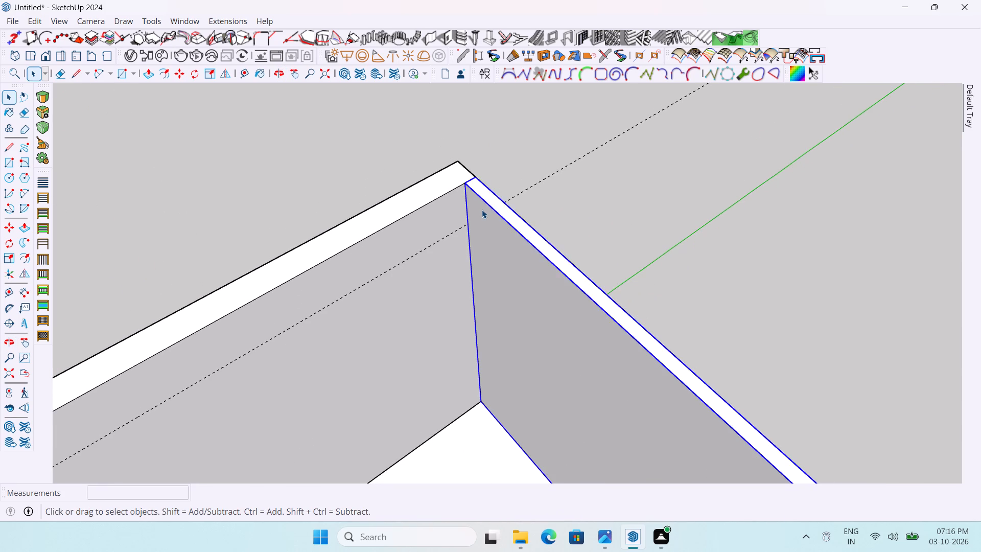
pyautogui.rightClick(482, 210)
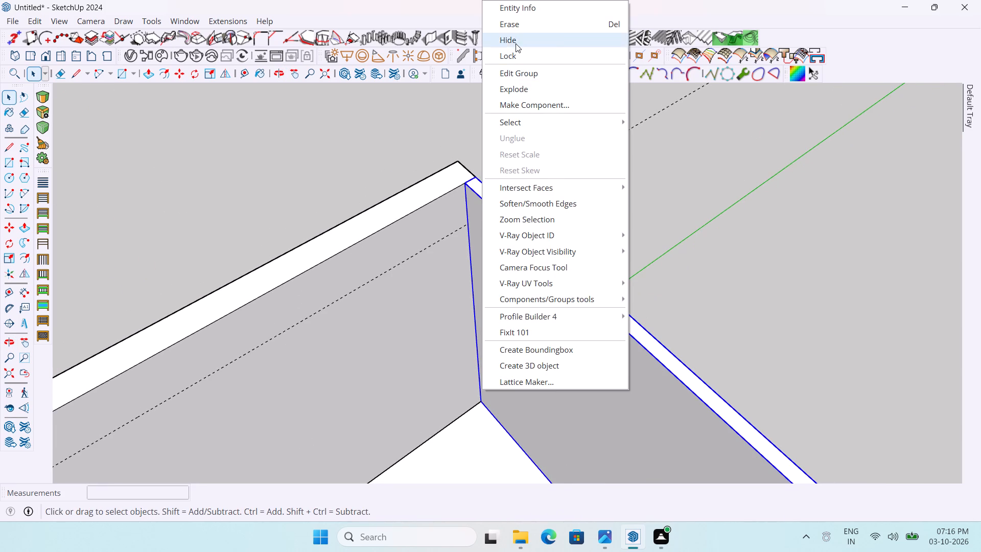
pyautogui.click(516, 43)
# Place two vertical guides on the solid side wall, one 4.5" from its rear edge and another 1.5' further in.
pyautogui.press('t')
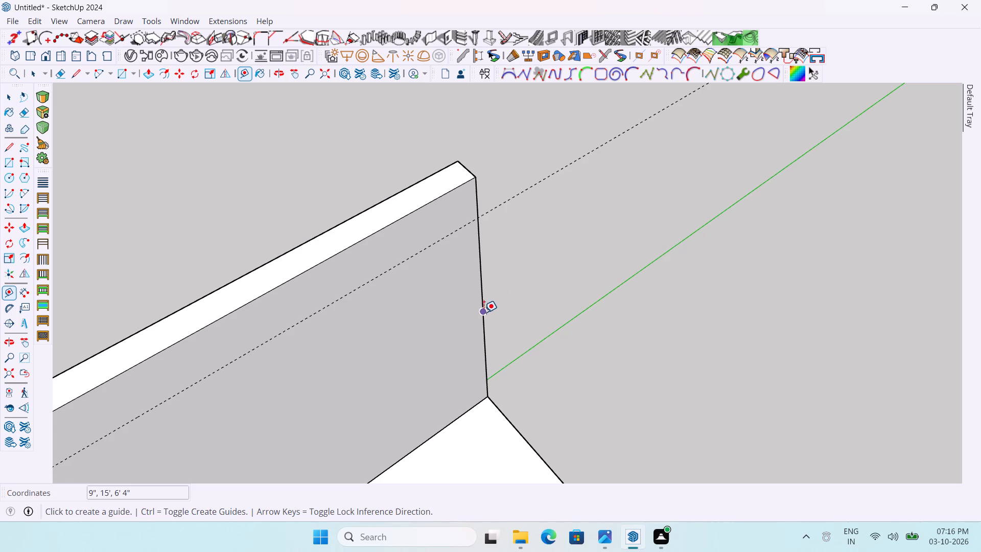
pyautogui.click(484, 312)
pyautogui.write('4.5')
pyautogui.press('Return')
pyautogui.click(473, 320)
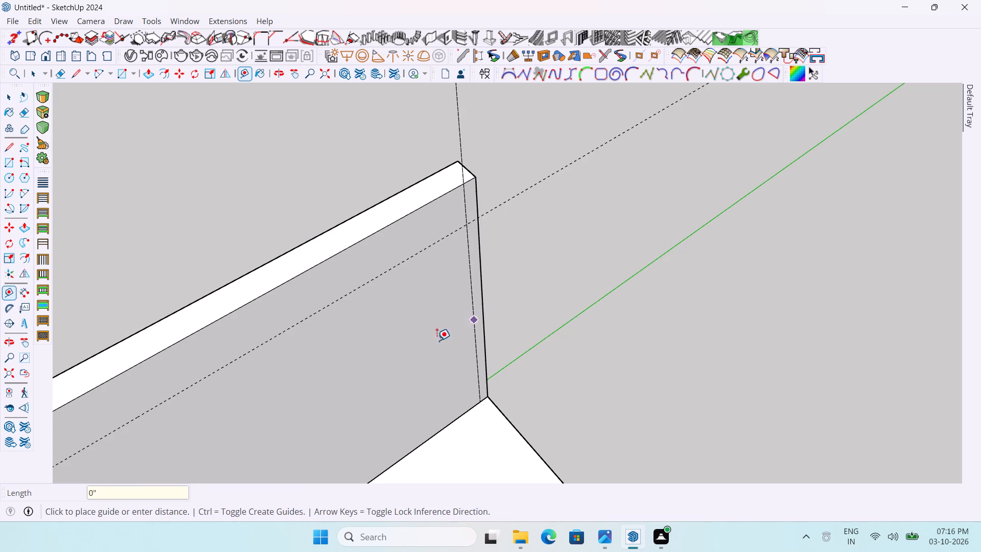
pyautogui.press('1')
pyautogui.press('.')
pyautogui.write("5'")
pyautogui.press('Return')
# Inside the solid side wall's group, draw a rectangle from the front and top guide intersection to the floor at the inner rear guide.
pyautogui.scroll(-6, 570, 240)
pyautogui.moveTo(604, 321); pyautogui.dragTo(560, 246, button='middle')
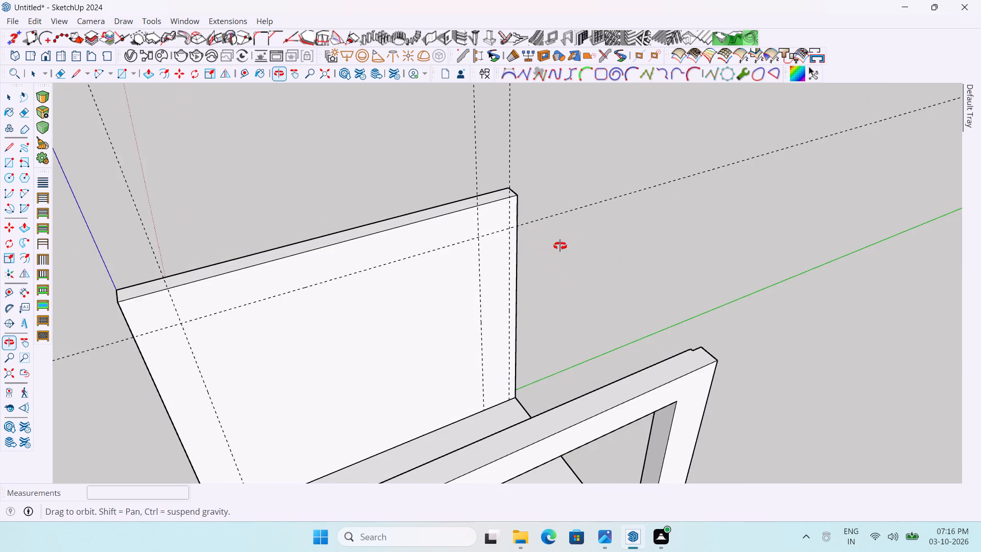
pyautogui.moveTo(560, 246); pyautogui.dragTo(559, 246, button='middle')
pyautogui.scroll(-3, 519, 217)
pyautogui.scroll(3, 322, 316)
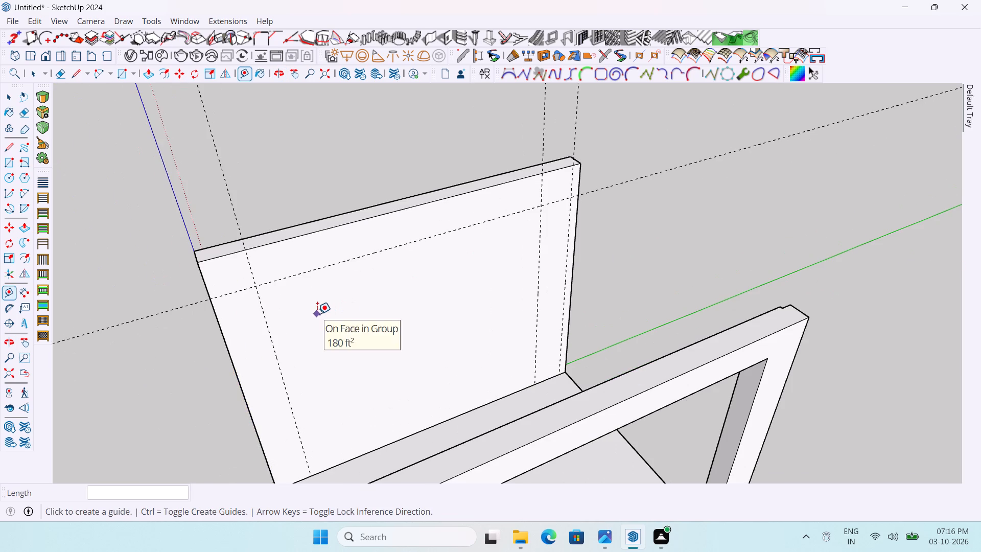
pyautogui.press('r')
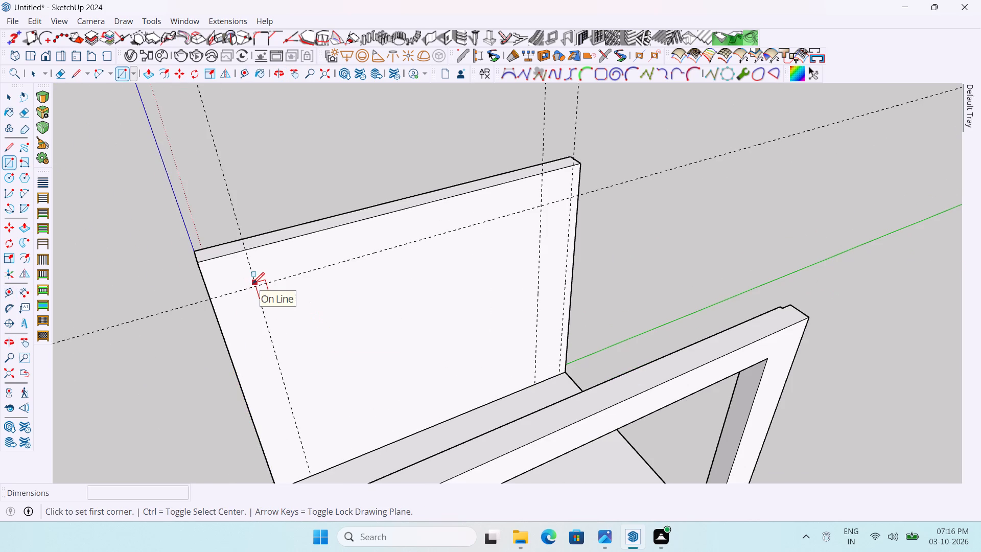
pyautogui.press('space')
pyautogui.doubleClick(314, 314)
pyautogui.press('r')
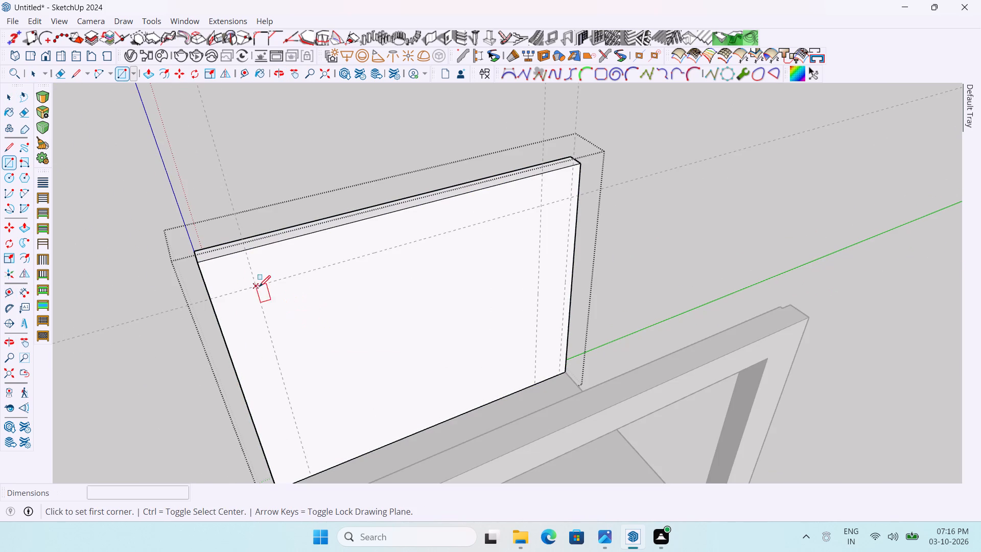
pyautogui.click(255, 285)
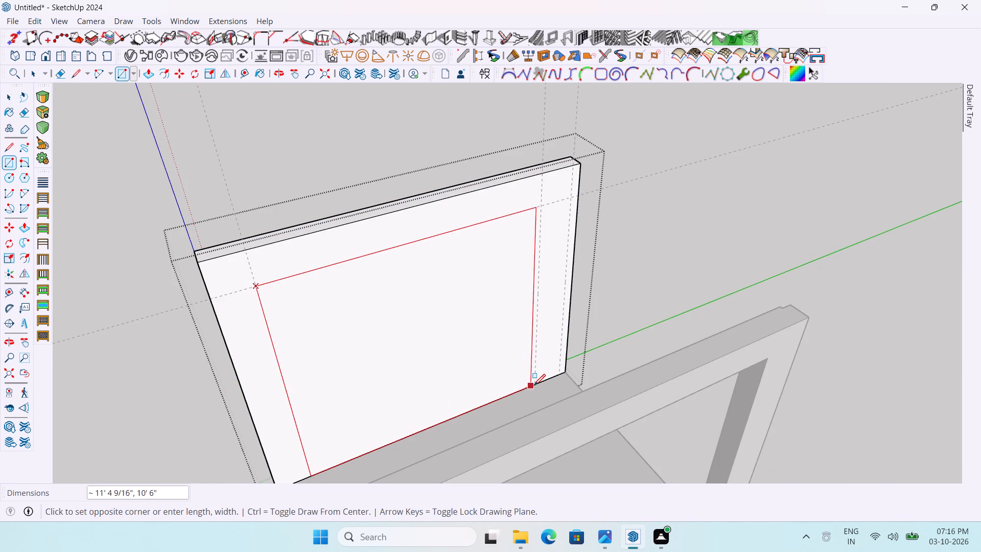
pyautogui.click(534, 385)
# Push/Pull the rectangle 9" through the side wall to cut the opening, and leave the group.
pyautogui.press('p')
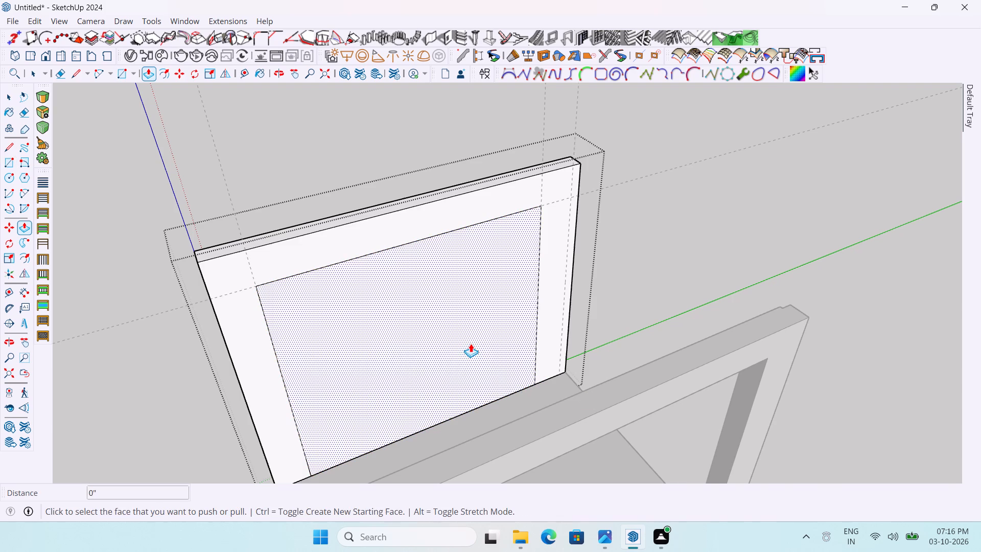
pyautogui.click(471, 343)
pyautogui.click(202, 248)
pyautogui.scroll(-2, 624, 240)
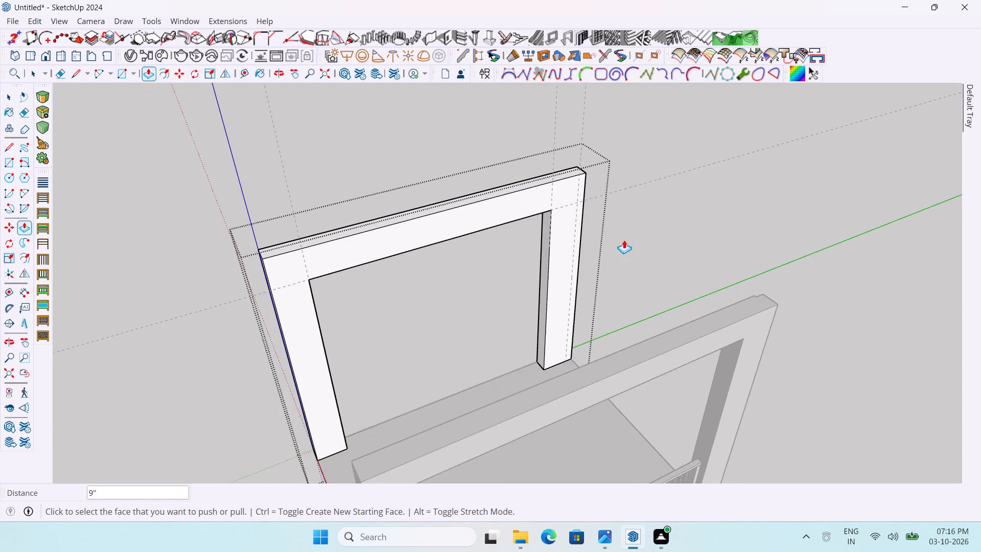
pyautogui.press('space')
pyautogui.click(640, 236)
# Unhide the back wall.
pyautogui.moveTo(640, 236); pyautogui.dragTo(659, 249, button='middle')
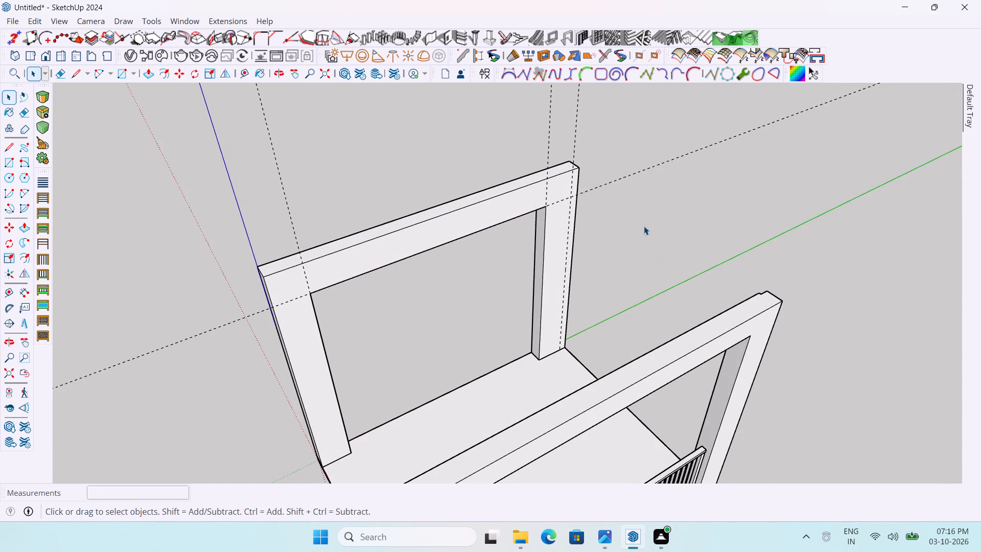
pyautogui.click(54, 22)
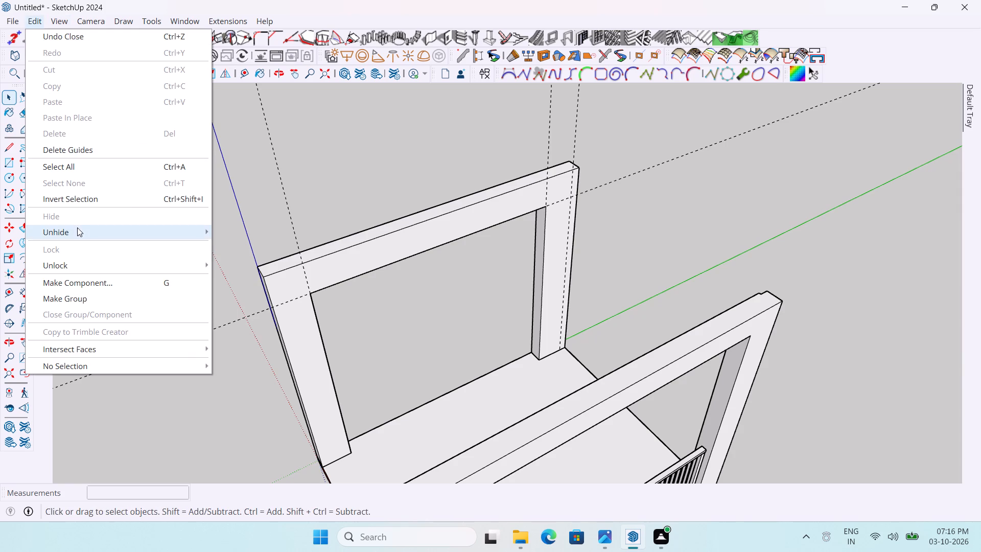
pyautogui.click(240, 263)
pyautogui.click(456, 180)
# Examine the new side wall opening and its junction with the back wall from several angles.
pyautogui.scroll(-6, 387, 161)
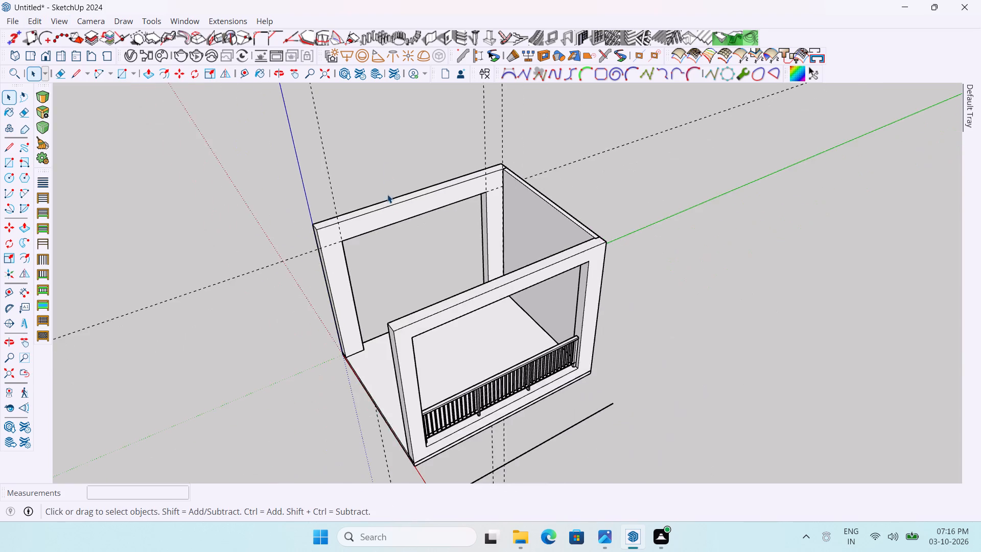
pyautogui.moveTo(407, 241); pyautogui.dragTo(573, 87, button='middle')
pyautogui.scroll(4, 433, 268)
pyautogui.moveTo(438, 262); pyautogui.dragTo(369, 348, button='middle')
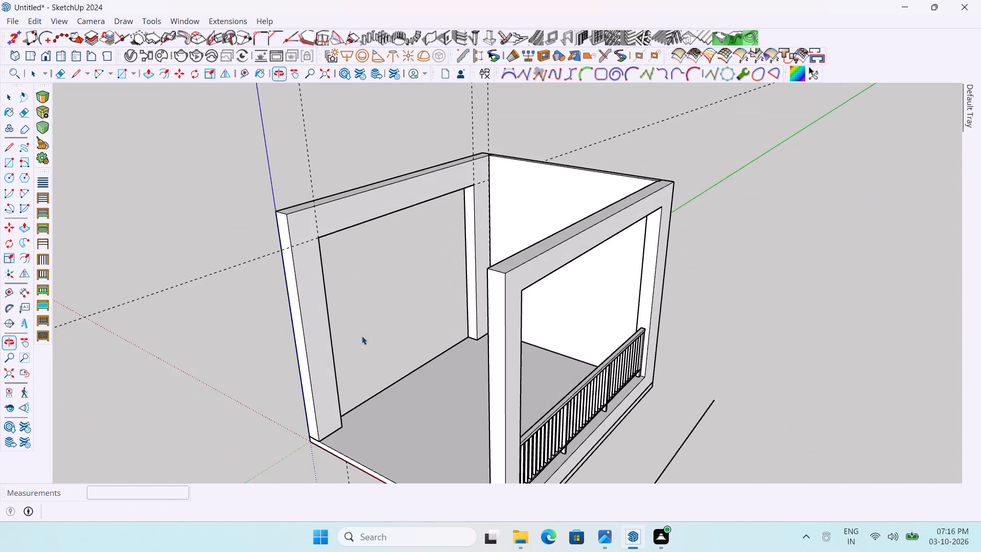
pyautogui.scroll(3, 331, 233)
pyautogui.moveTo(382, 249); pyautogui.dragTo(241, 320, button='middle')
pyautogui.scroll(1, 382, 249)
pyautogui.scroll(2, 312, 269)
pyautogui.scroll(1, 412, 281)
pyautogui.moveTo(412, 281); pyautogui.dragTo(279, 260, button='middle')
pyautogui.moveTo(401, 237); pyautogui.dragTo(440, 292, button='middle')
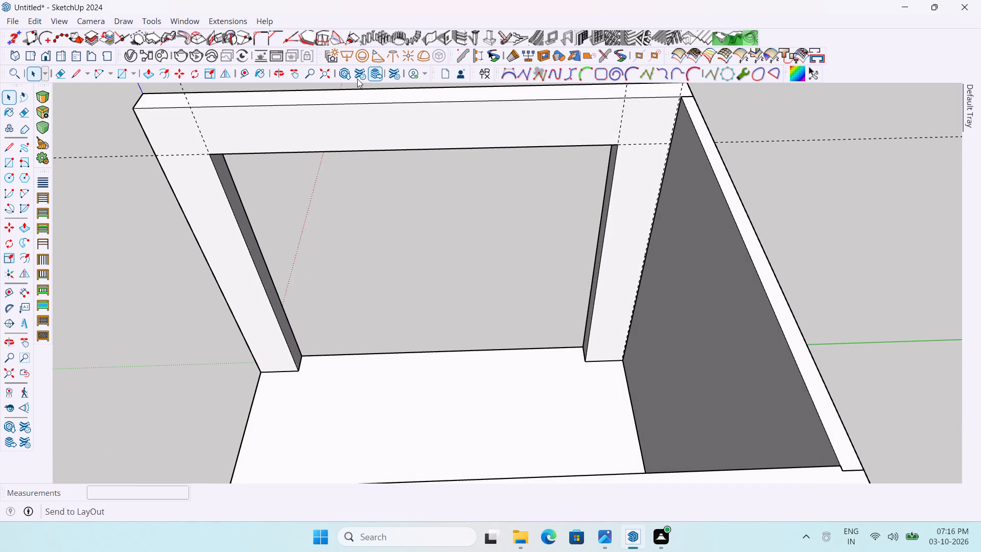
# Search 3D Warehouse for "sliding door".
pyautogui.click(345, 74)
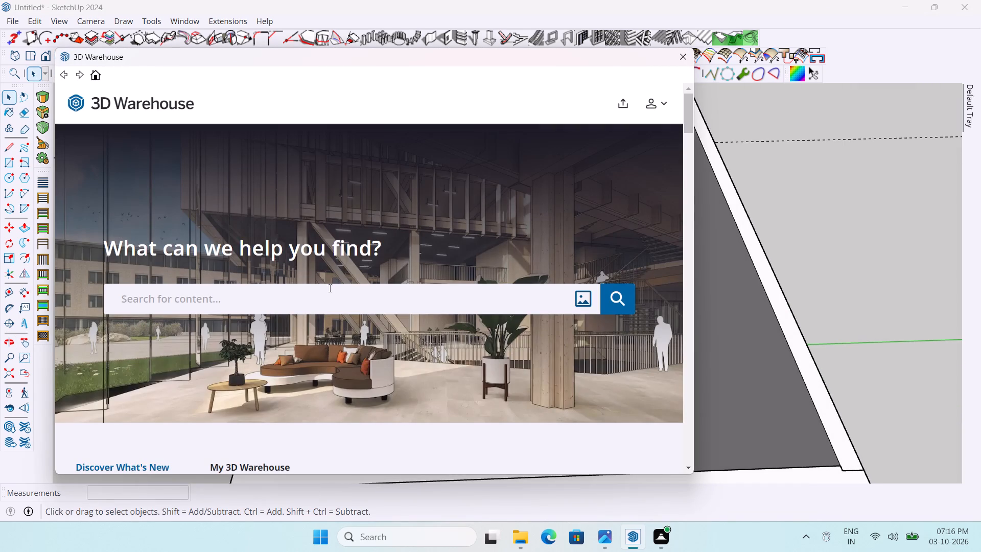
pyautogui.click(335, 292)
pyautogui.press('s')
pyautogui.write('LI')
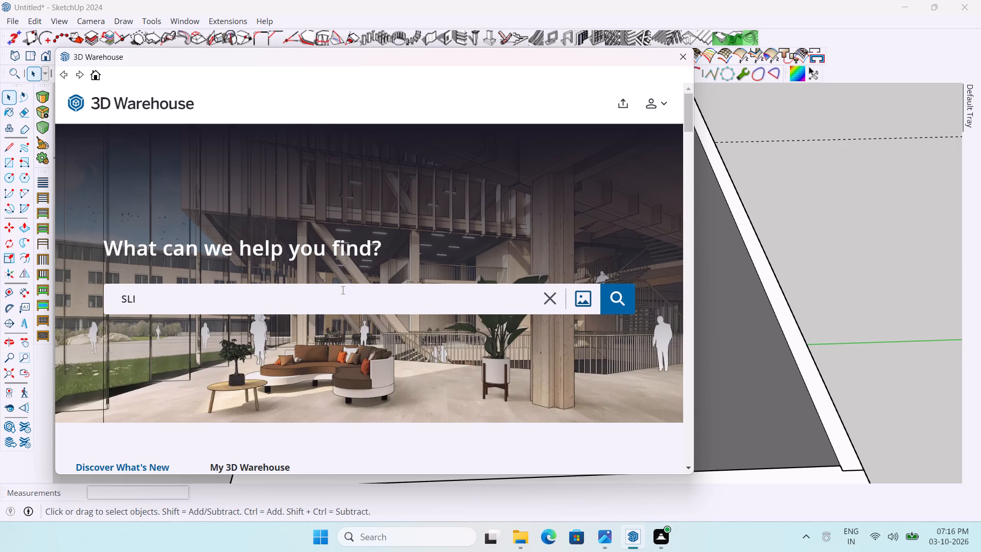
pyautogui.press('BackSpace')
pyautogui.press('BackSpace')
pyautogui.press('BackSpace')
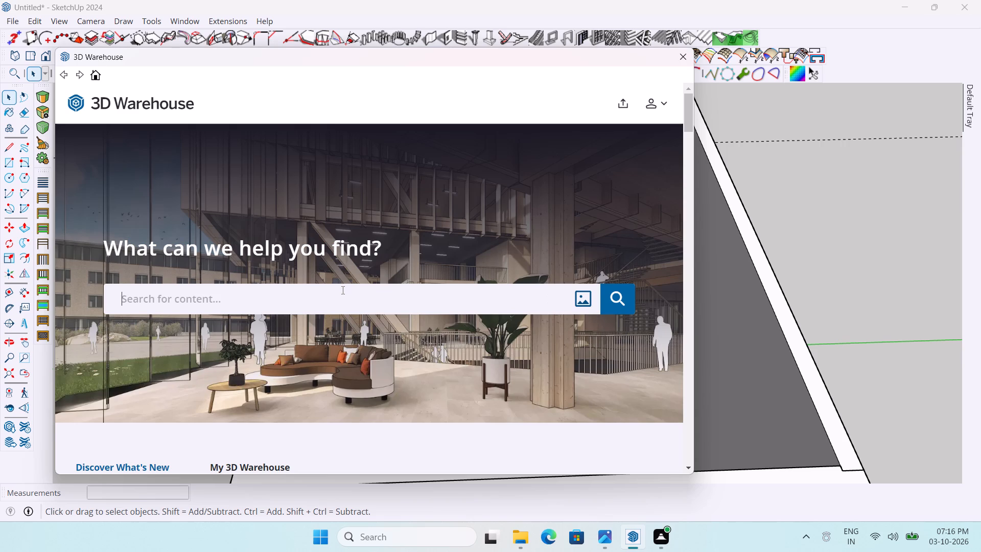
pyautogui.write('slidin')
pyautogui.write('g doo')
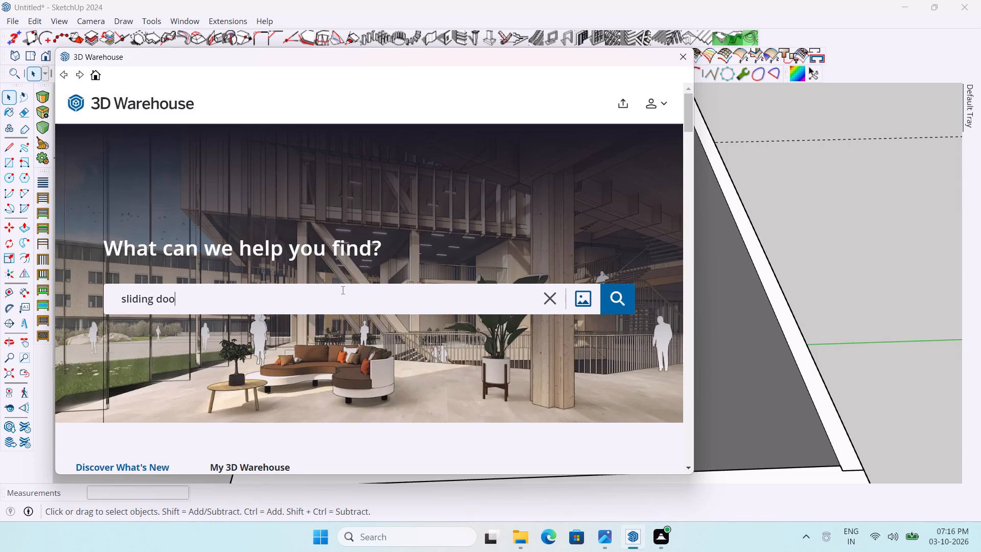
pyautogui.press('r')
pyautogui.click(615, 298)
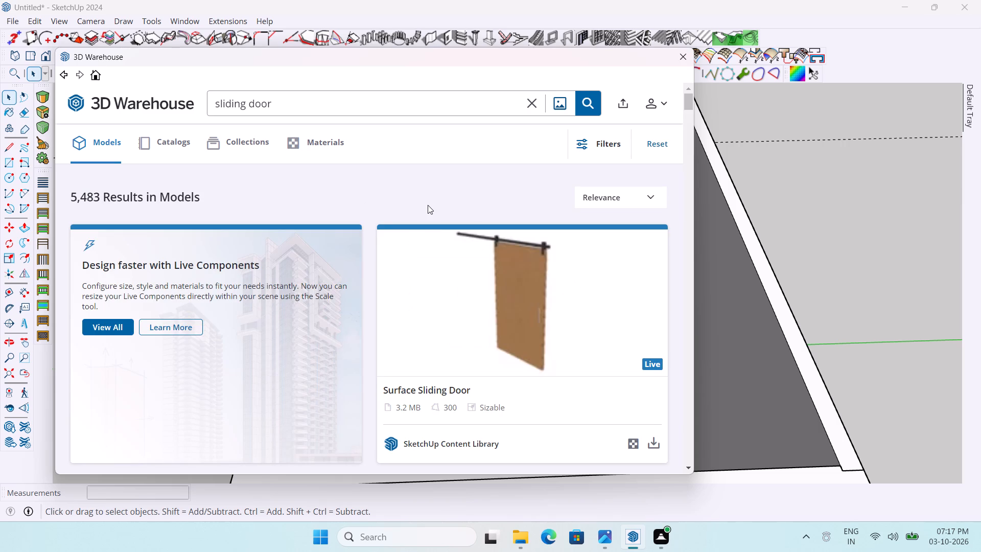
# Browse the sliding door models for a wide multi-panel framed door that suits the side wall opening.
pyautogui.scroll(-8, 428, 205)
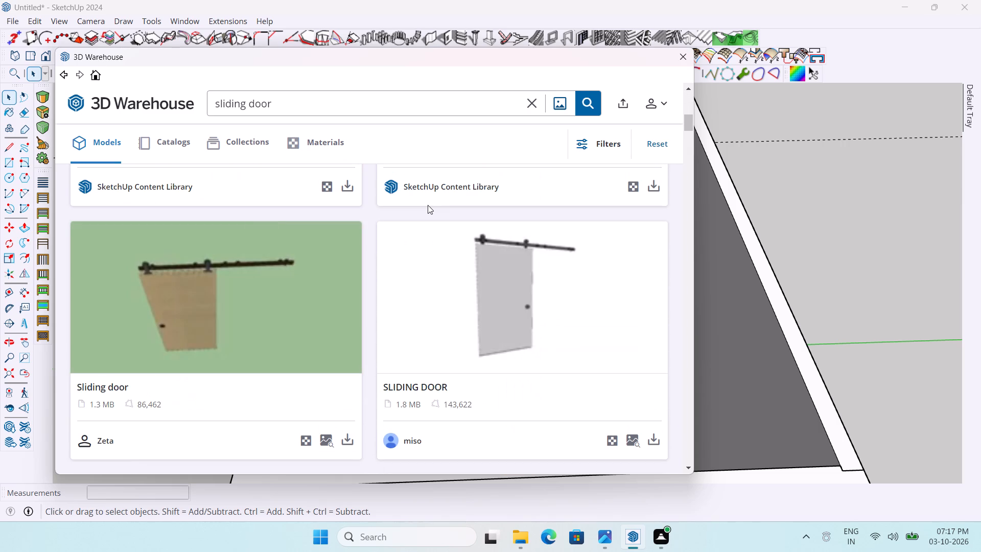
pyautogui.scroll(-4, 428, 205)
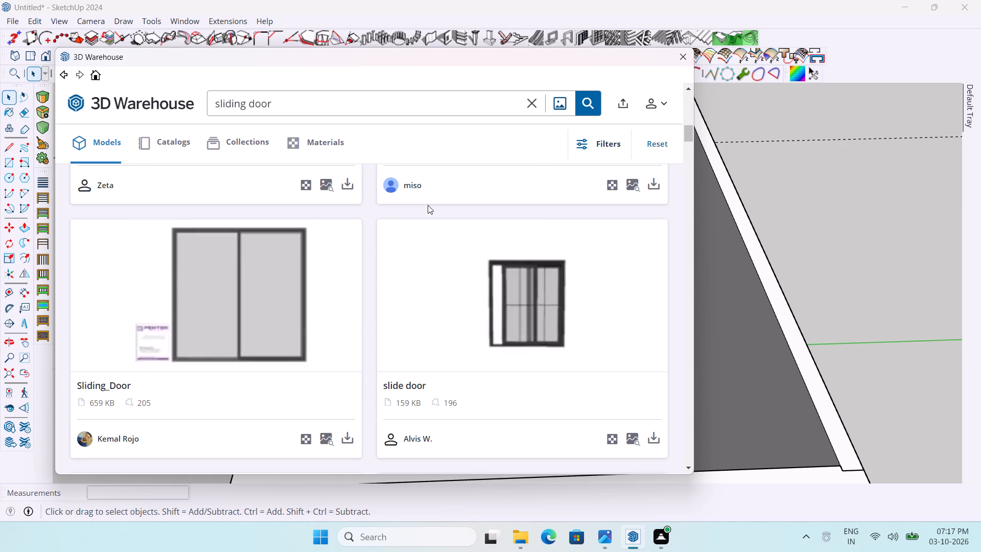
pyautogui.scroll(-5, 428, 205)
pyautogui.scroll(1, 428, 205)
pyautogui.scroll(-3, 428, 205)
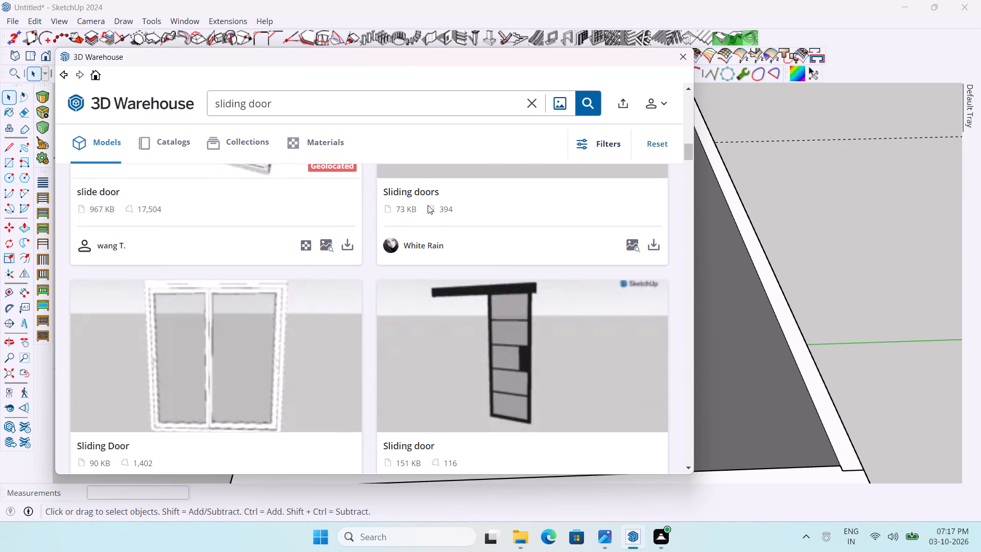
pyautogui.scroll(-8, 428, 205)
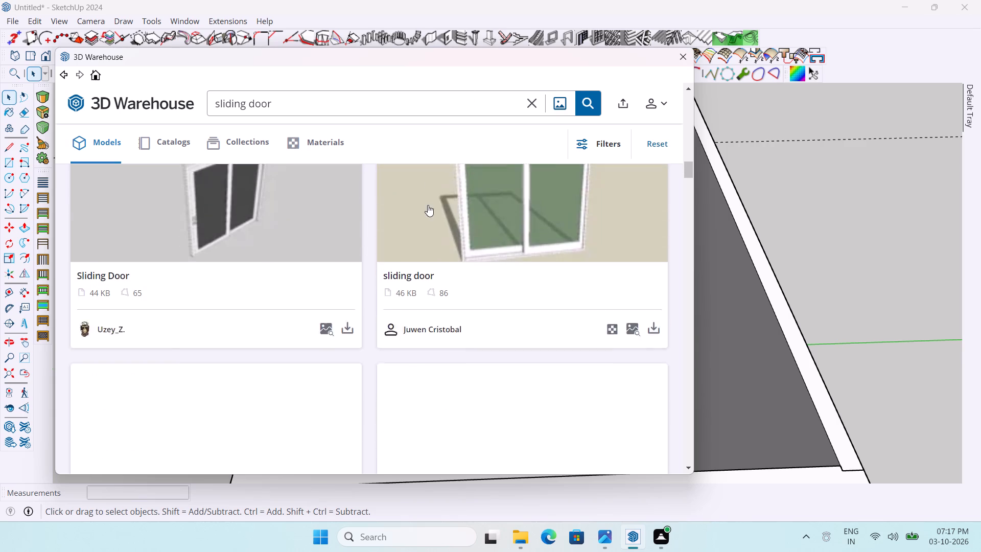
pyautogui.scroll(-3, 428, 205)
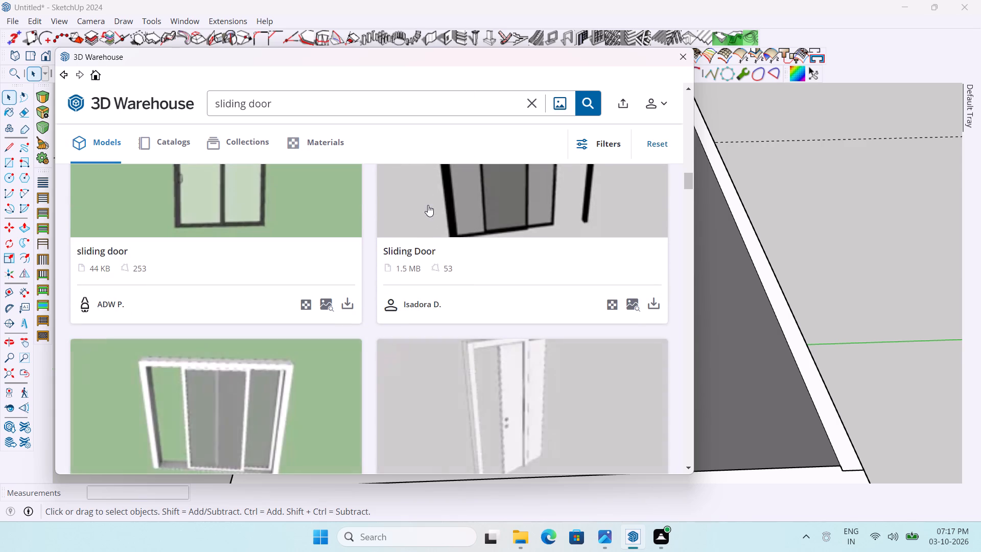
pyautogui.scroll(-10, 428, 205)
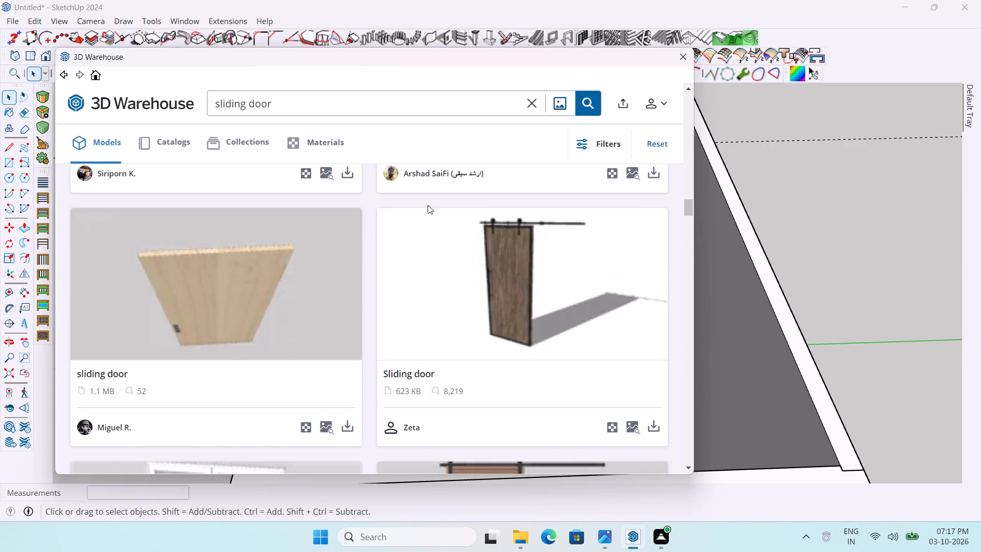
pyautogui.scroll(-15, 428, 205)
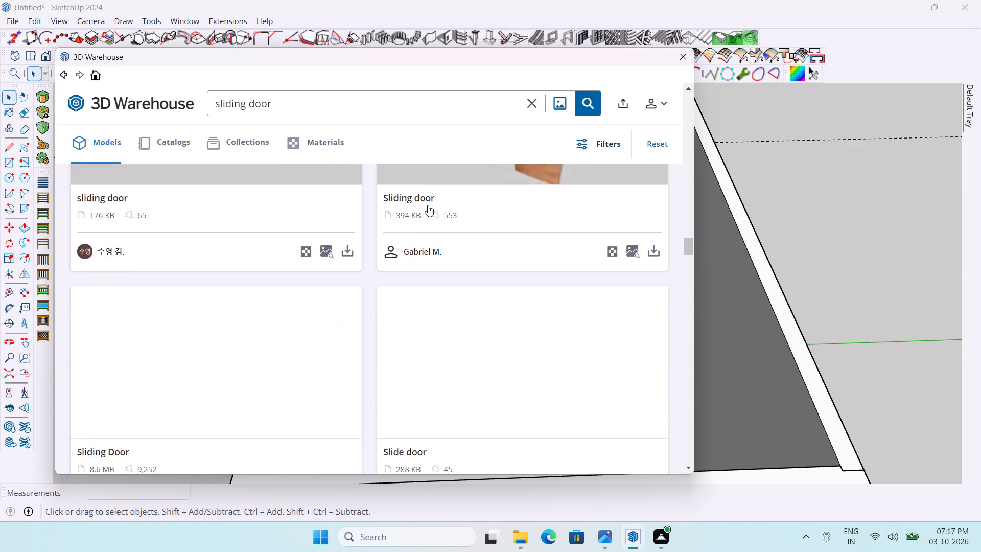
pyautogui.scroll(-9, 428, 205)
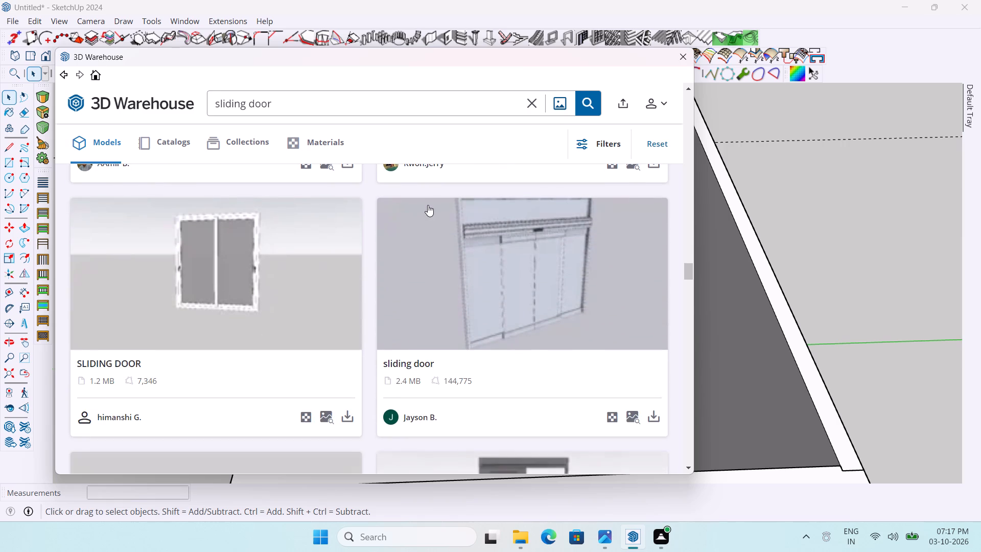
pyautogui.scroll(-2, 428, 205)
pyautogui.scroll(2, 428, 205)
pyautogui.scroll(-5, 428, 205)
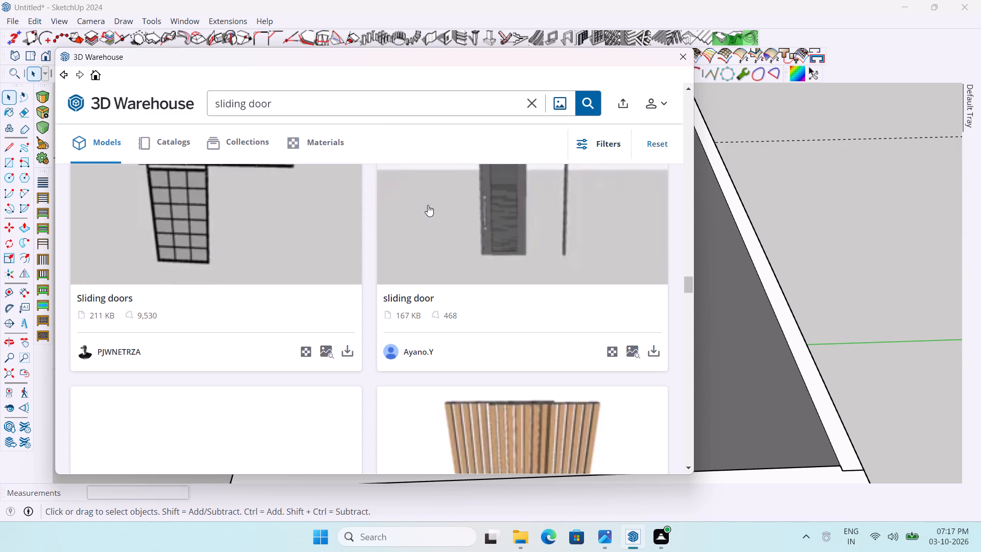
pyautogui.scroll(-7, 428, 205)
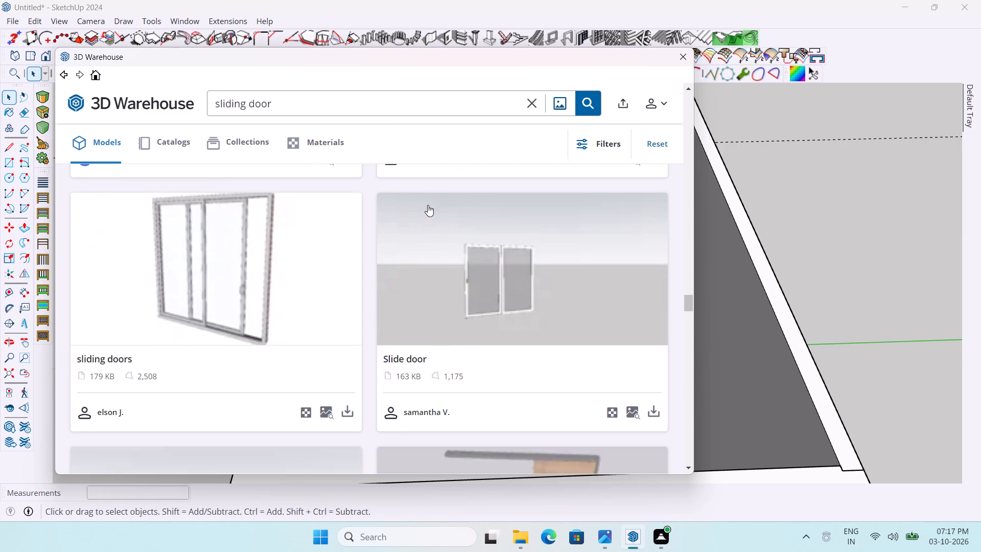
pyautogui.scroll(-3, 428, 205)
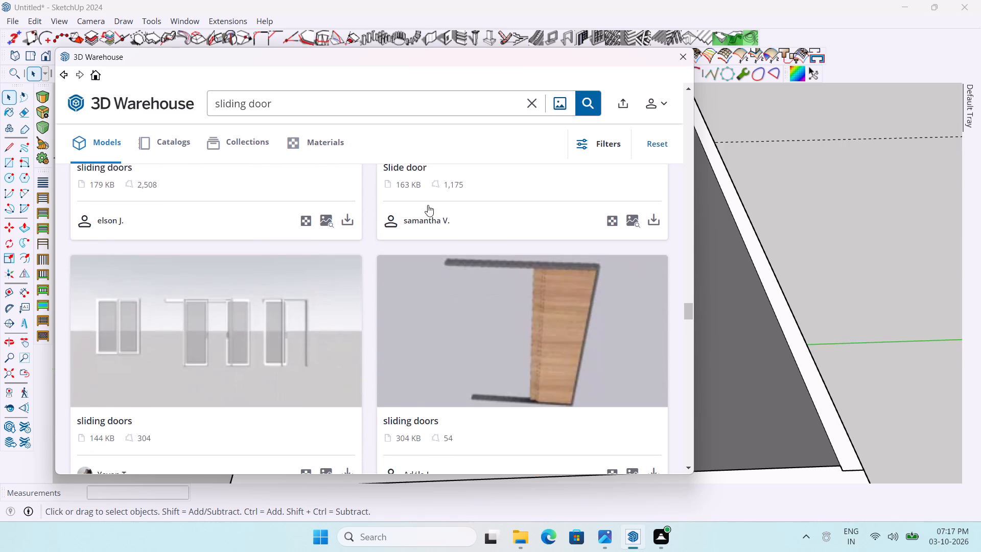
pyautogui.scroll(3, 428, 205)
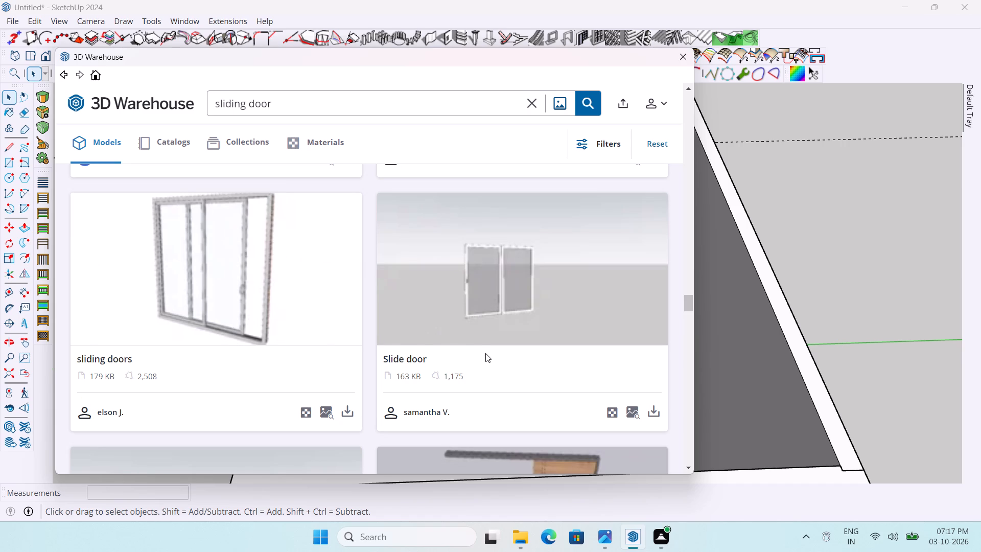
pyautogui.scroll(-10, 385, 360)
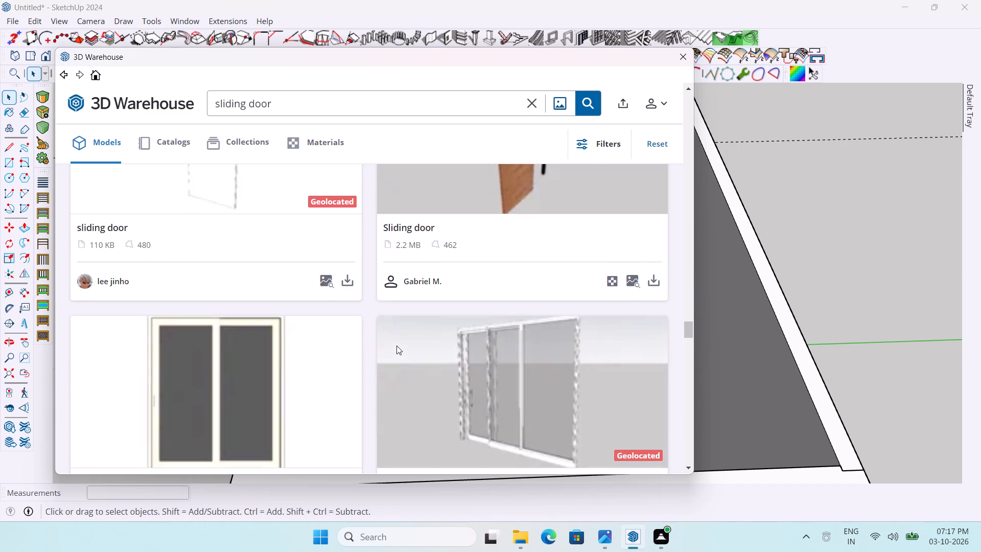
pyautogui.scroll(-10, 396, 342)
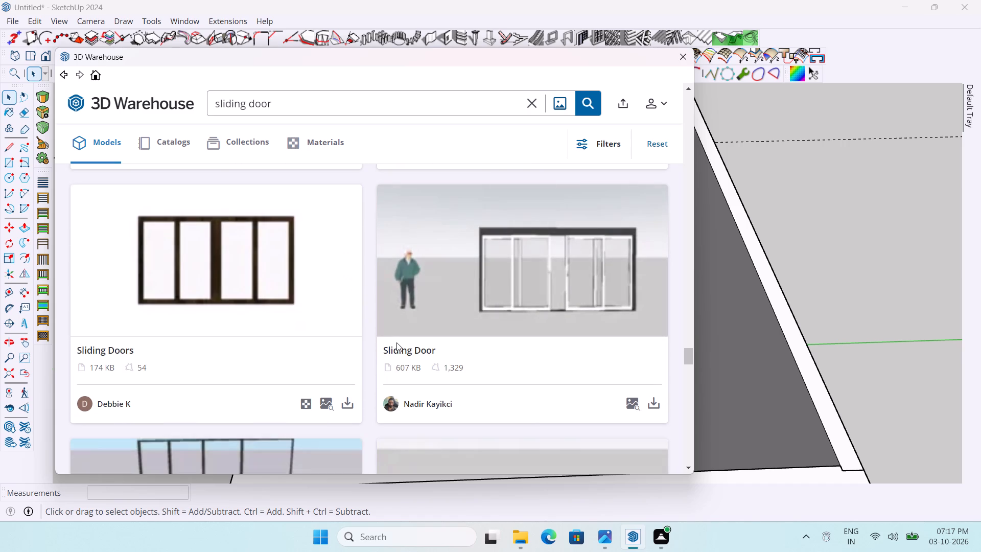
pyautogui.scroll(-5, 396, 342)
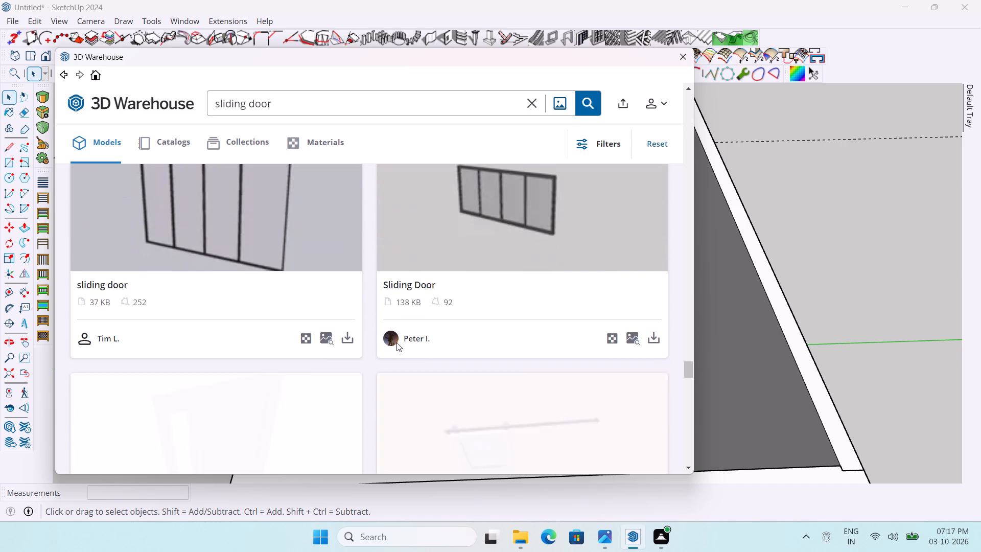
# Load the 37 KB black-framed four-panel sliding door directly into the model and place it at the side wall opening.
pyautogui.click(345, 334)
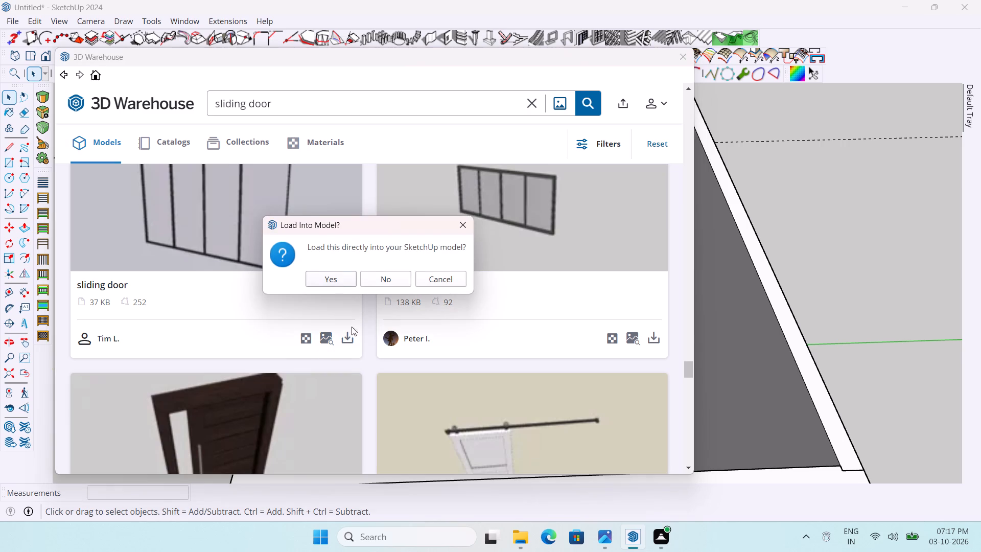
pyautogui.click(338, 278)
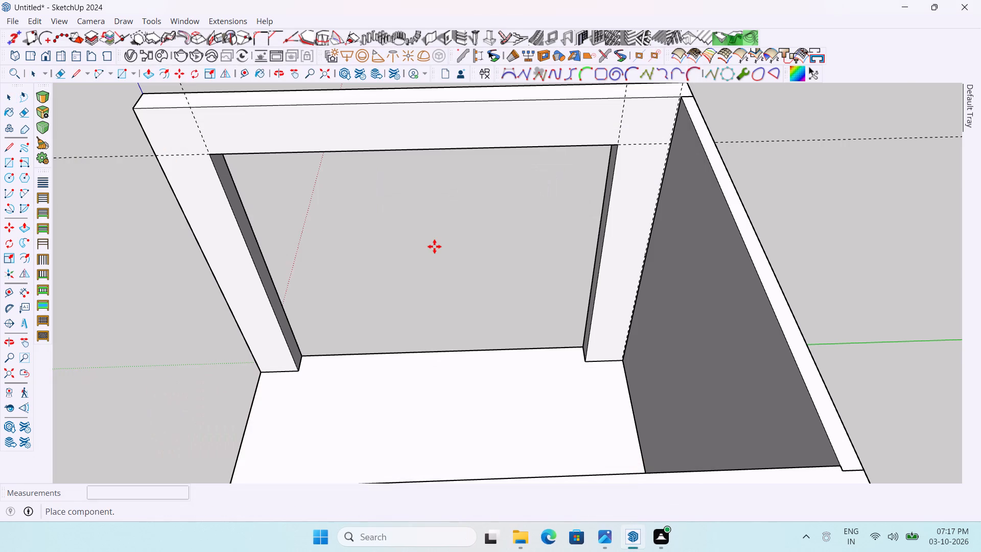
pyautogui.click(412, 224)
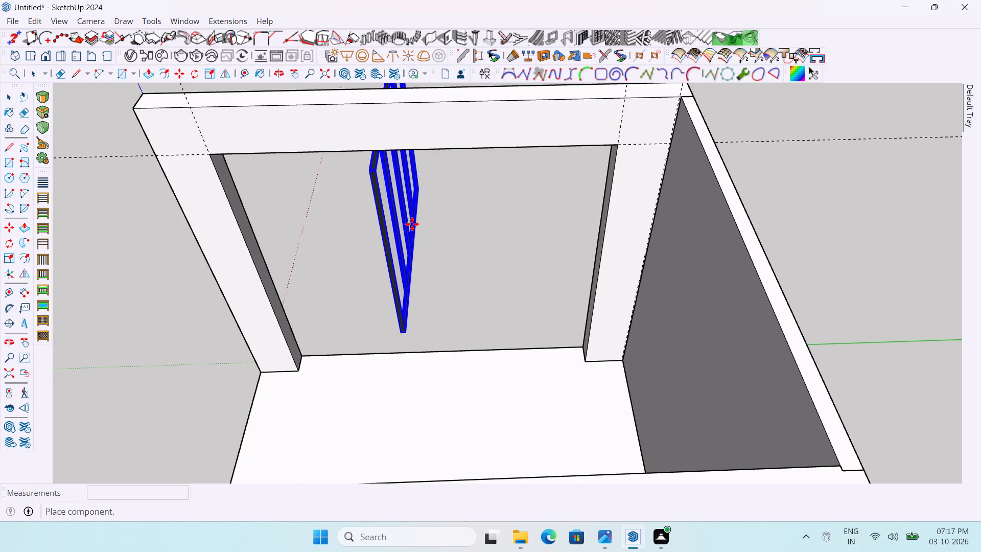
# Rotate the sliding door 90° horizontally so it runs parallel to the side wall opening.
pyautogui.press('q')
pyautogui.click(431, 308)
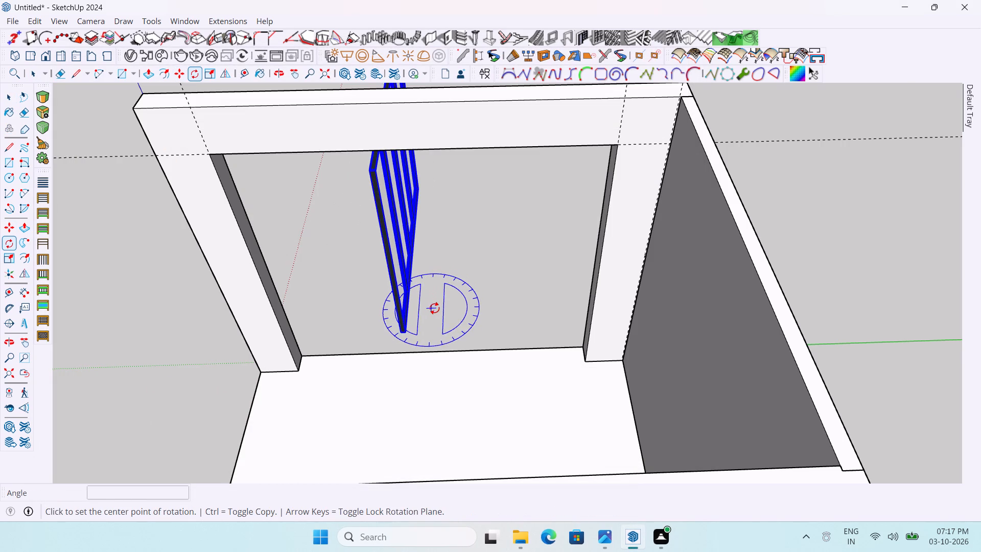
pyautogui.click(507, 311)
pyautogui.click(431, 358)
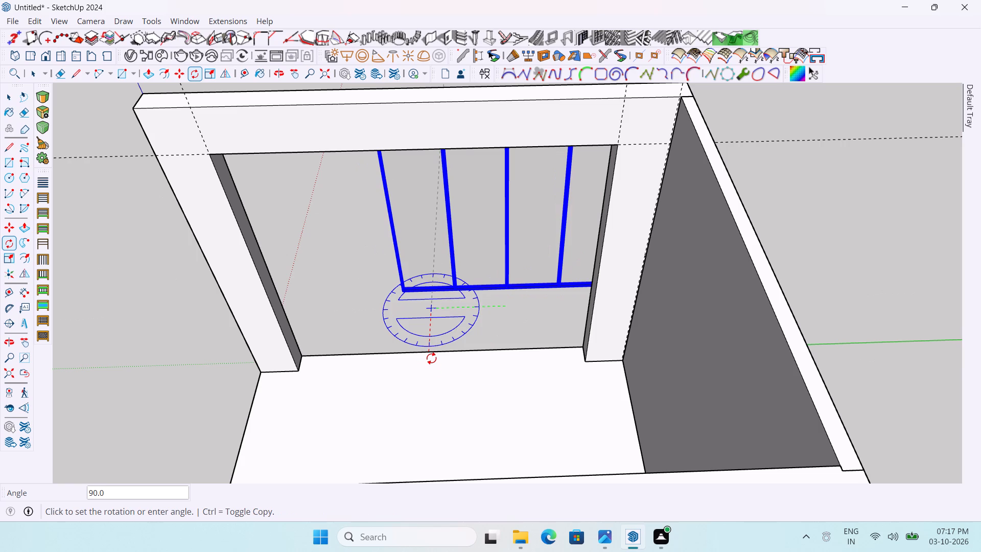
# Move the sliding door by its bottom corner about 5' 10" to the foot of the opening's jamb farthest from the back wall.
pyautogui.moveTo(407, 328); pyautogui.dragTo(658, 261, button='middle')
pyautogui.scroll(-4, 576, 243)
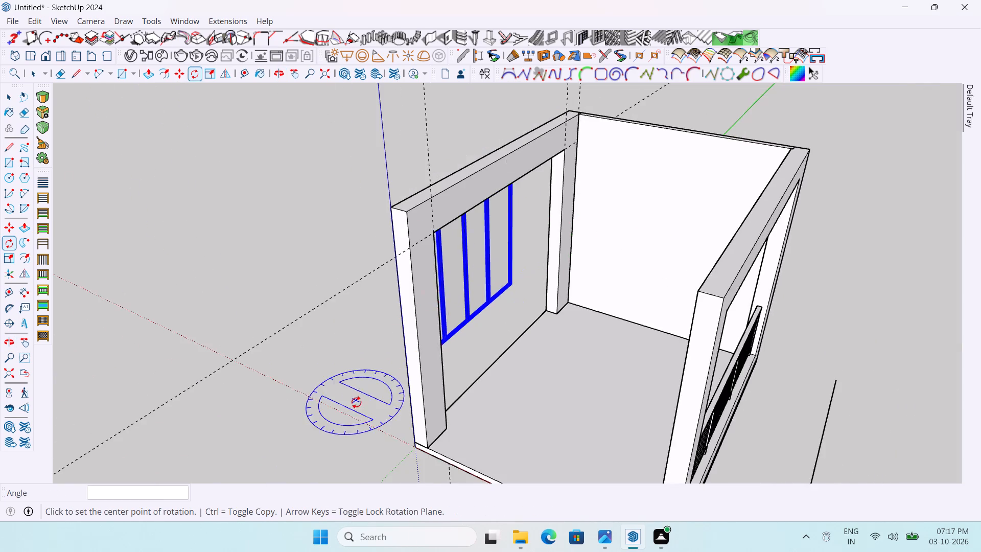
pyautogui.scroll(4, 356, 402)
pyautogui.scroll(3, 472, 404)
pyautogui.press('m')
pyautogui.scroll(2, 489, 394)
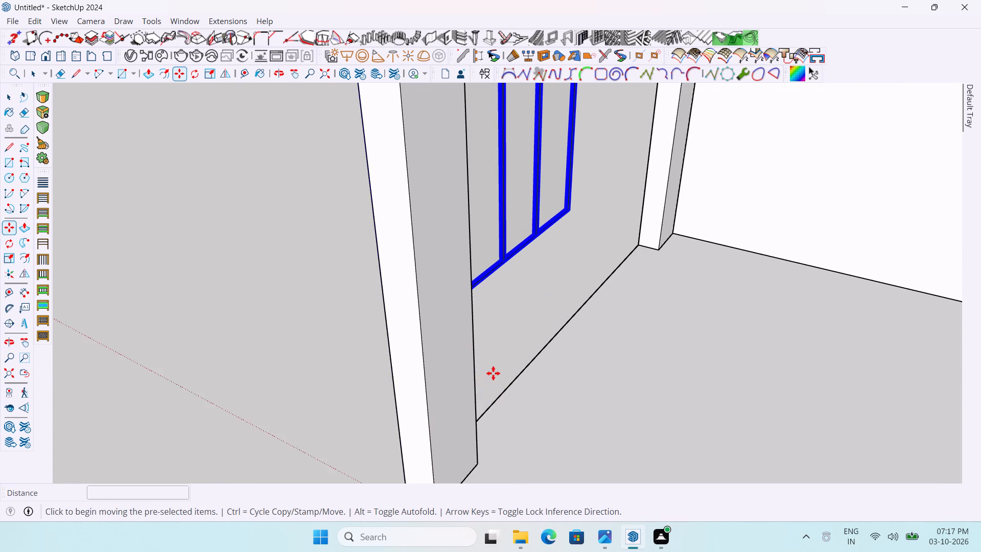
pyautogui.moveTo(494, 373); pyautogui.dragTo(245, 371, button='middle')
pyautogui.scroll(9, 324, 274)
pyautogui.scroll(2, 365, 267)
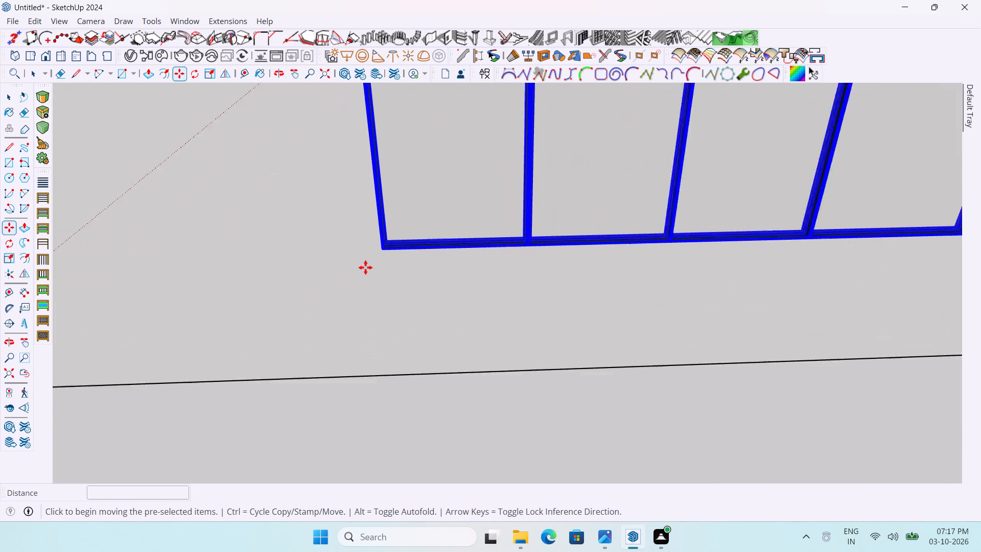
pyautogui.scroll(2, 365, 267)
pyautogui.click(380, 254)
pyautogui.scroll(-10, 341, 286)
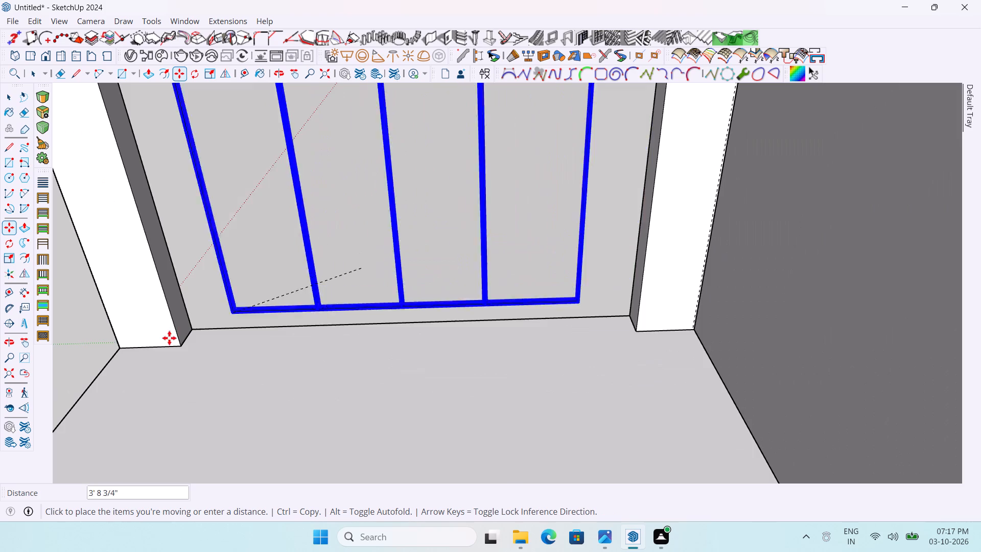
pyautogui.scroll(13, 169, 338)
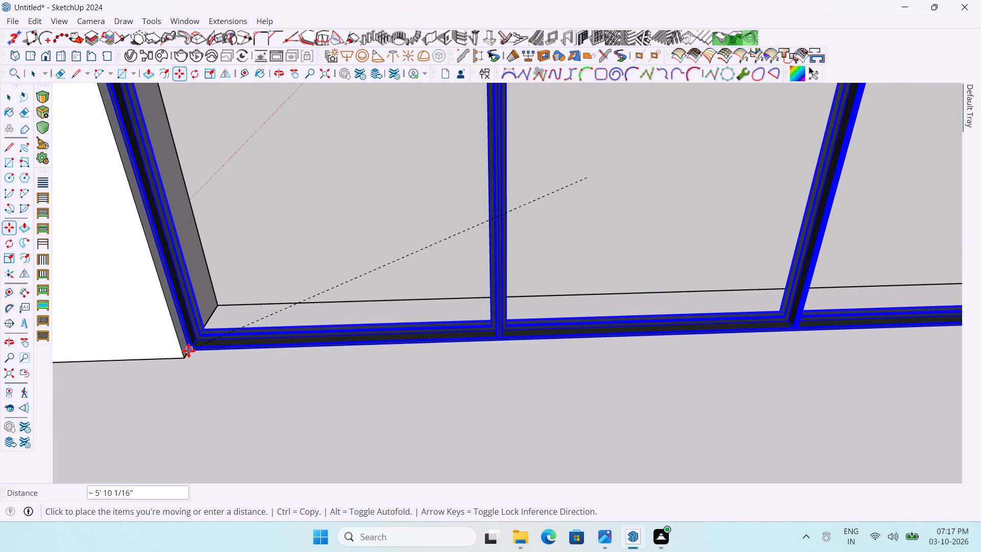
pyautogui.scroll(4, 188, 352)
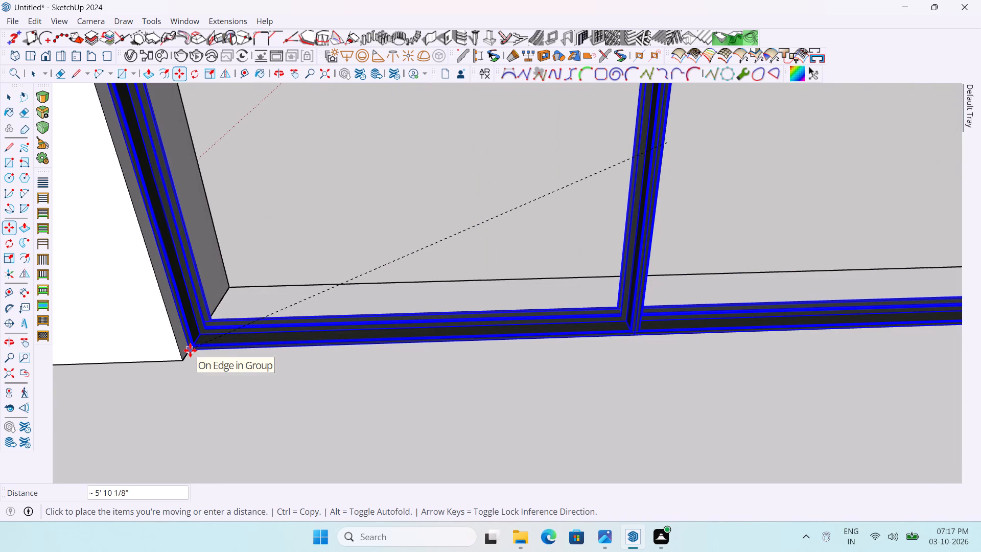
pyautogui.click(189, 352)
pyautogui.scroll(-15, 287, 349)
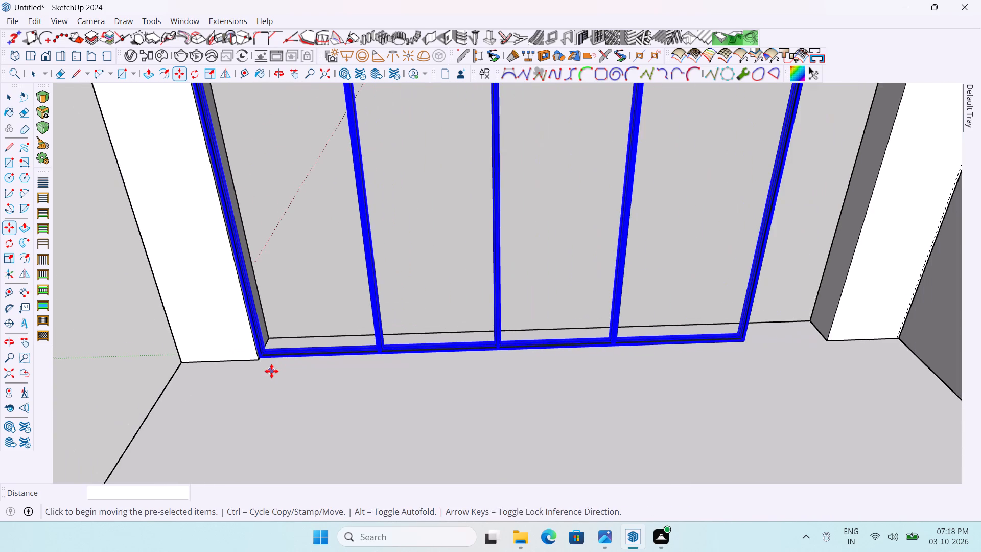
pyautogui.press('space')
# Stretch the sliding door's width with the Scale tool until it reaches the opening's jamb nearest the back wall.
pyautogui.scroll(-6, 433, 377)
pyautogui.moveTo(575, 386); pyautogui.dragTo(504, 347, button='middle')
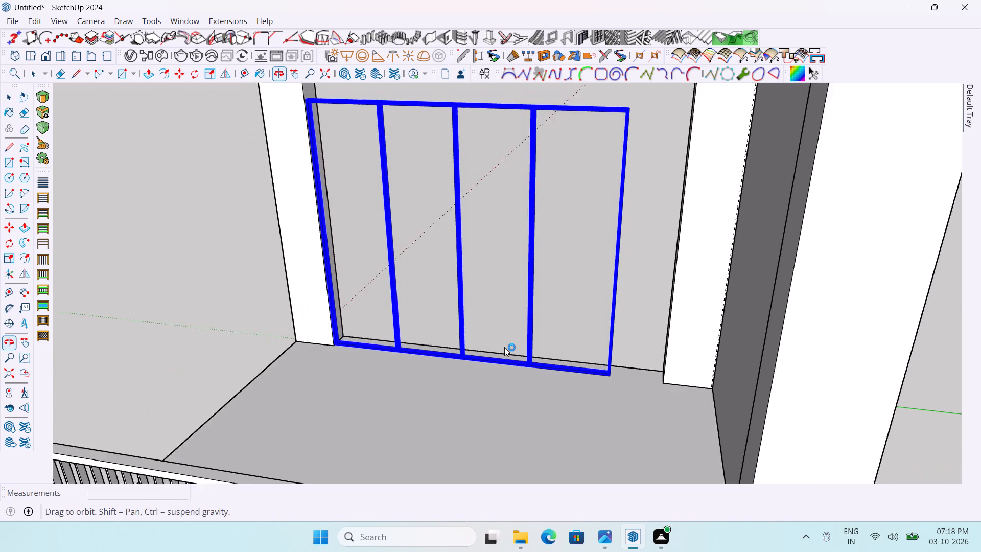
pyautogui.moveTo(504, 347); pyautogui.dragTo(503, 347, button='middle')
pyautogui.scroll(3, 602, 215)
pyautogui.press('s')
pyautogui.scroll(3, 629, 248)
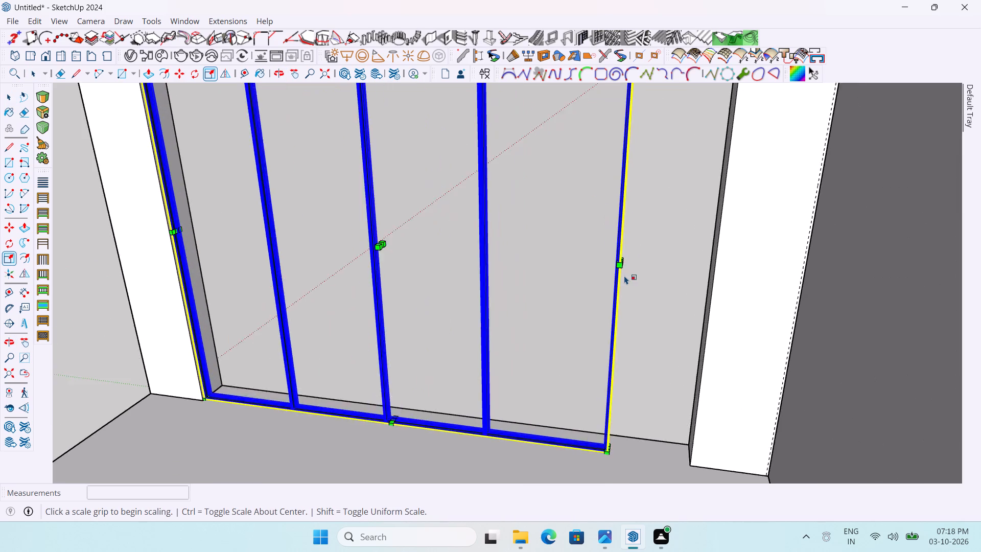
pyautogui.scroll(7, 624, 280)
pyautogui.moveTo(631, 273); pyautogui.dragTo(581, 277, button='middle')
pyautogui.scroll(3, 635, 267)
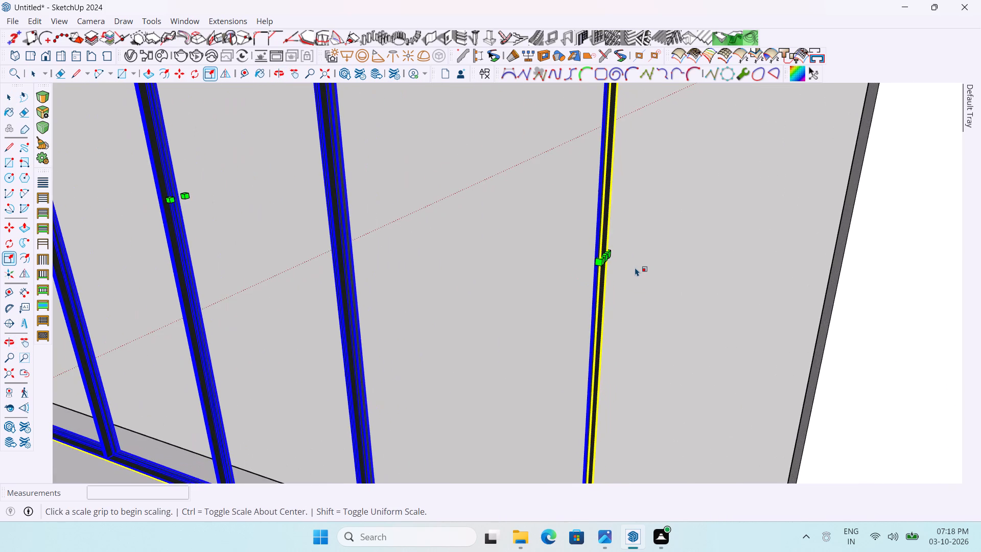
pyautogui.click(605, 257)
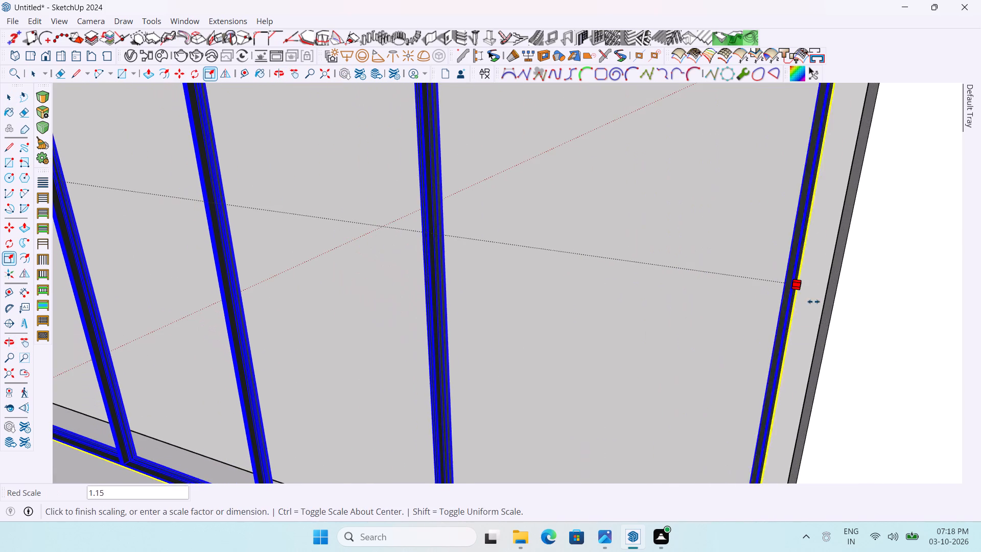
pyautogui.click(833, 302)
pyautogui.scroll(-12, 710, 273)
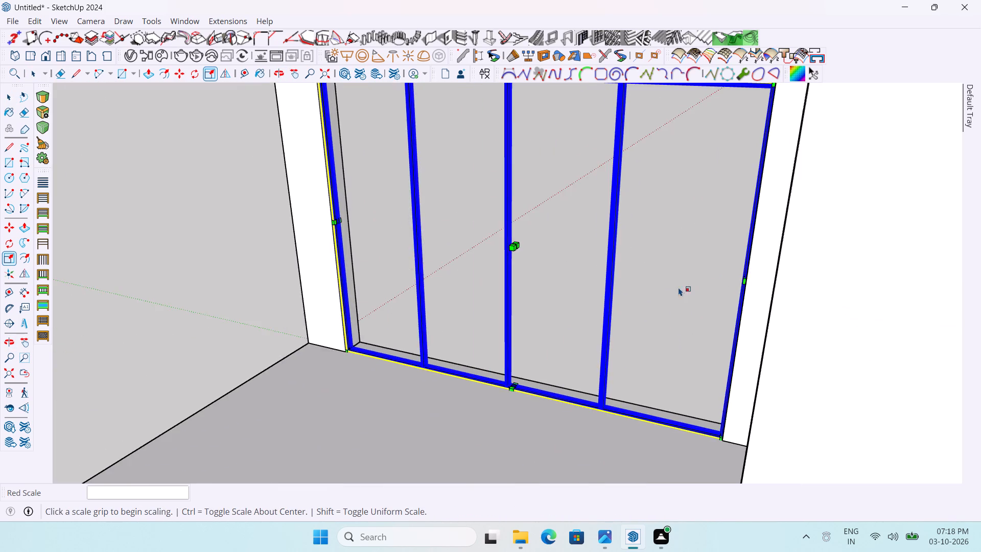
# Scale the sliding door's height by about 1.22 so its top frame meets the head of the opening, and deselect it.
pyautogui.moveTo(668, 289); pyautogui.dragTo(691, 217, button='middle')
pyautogui.scroll(-5, 633, 321)
pyautogui.scroll(-3, 551, 153)
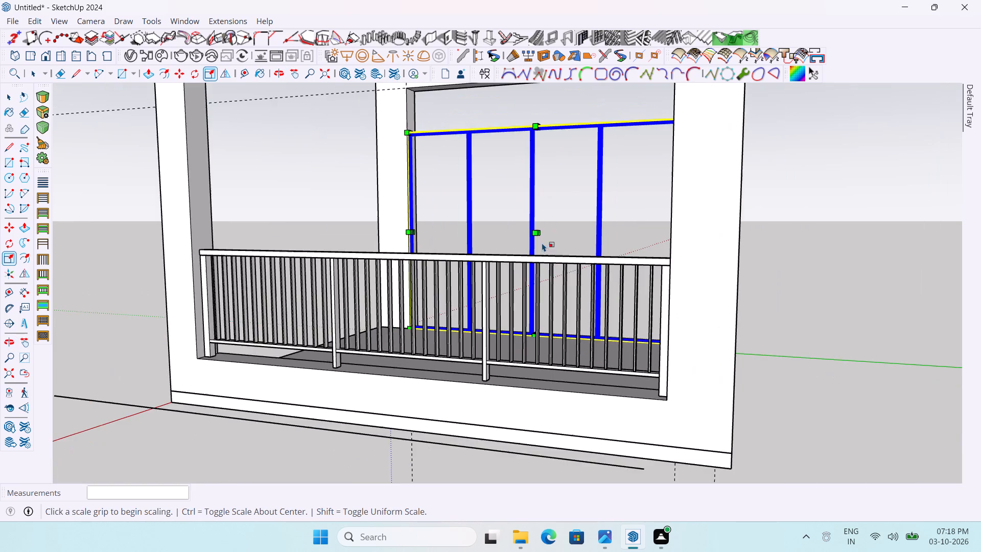
pyautogui.scroll(-3, 509, 229)
pyautogui.scroll(9, 509, 146)
pyautogui.moveTo(641, 157); pyautogui.dragTo(641, 203, button='middle')
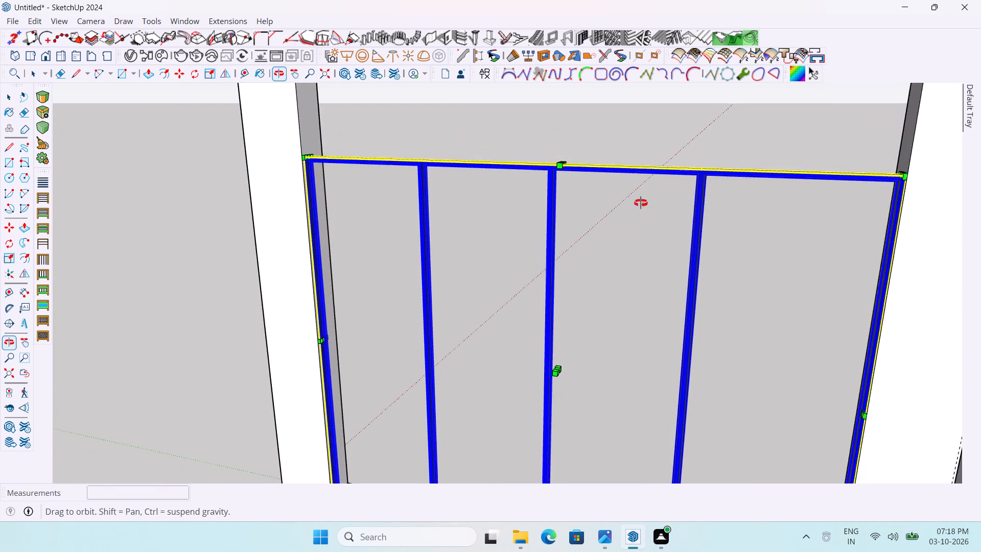
pyautogui.moveTo(641, 203); pyautogui.dragTo(629, 228, button='middle')
pyautogui.scroll(2, 535, 136)
pyautogui.scroll(-5, 535, 136)
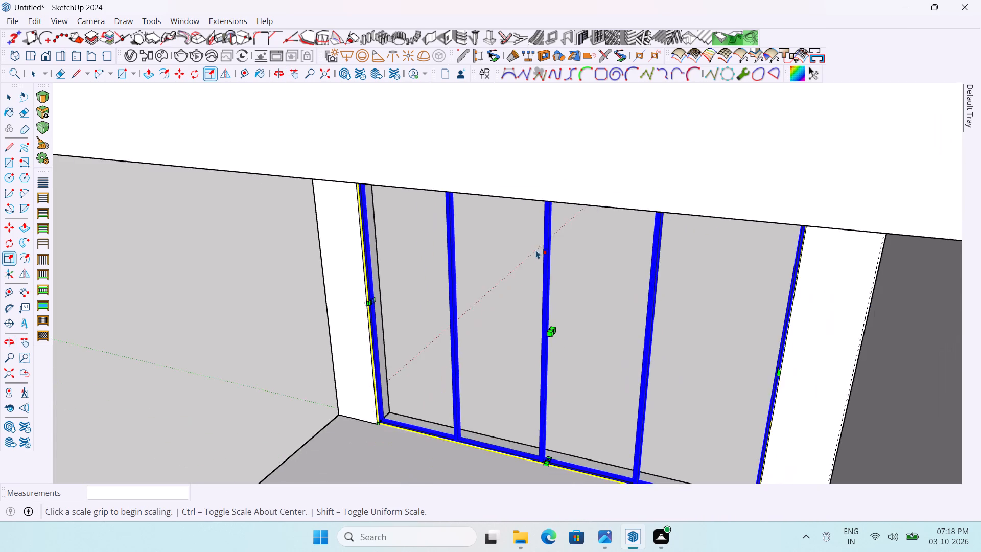
pyautogui.scroll(-6, 538, 252)
pyautogui.scroll(8, 557, 166)
pyautogui.moveTo(568, 223); pyautogui.dragTo(510, 240, button='middle')
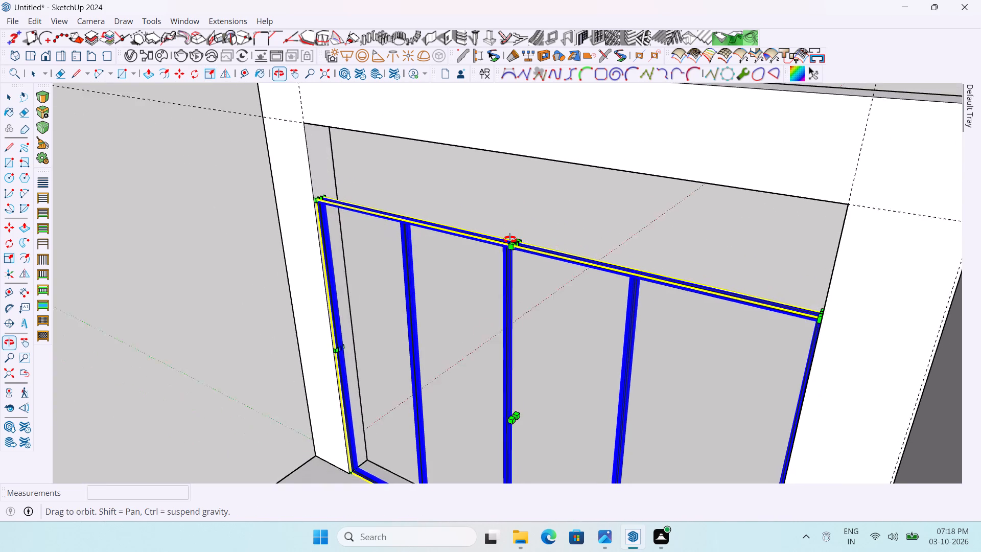
pyautogui.moveTo(510, 240); pyautogui.dragTo(503, 255, button='middle')
pyautogui.scroll(4, 518, 244)
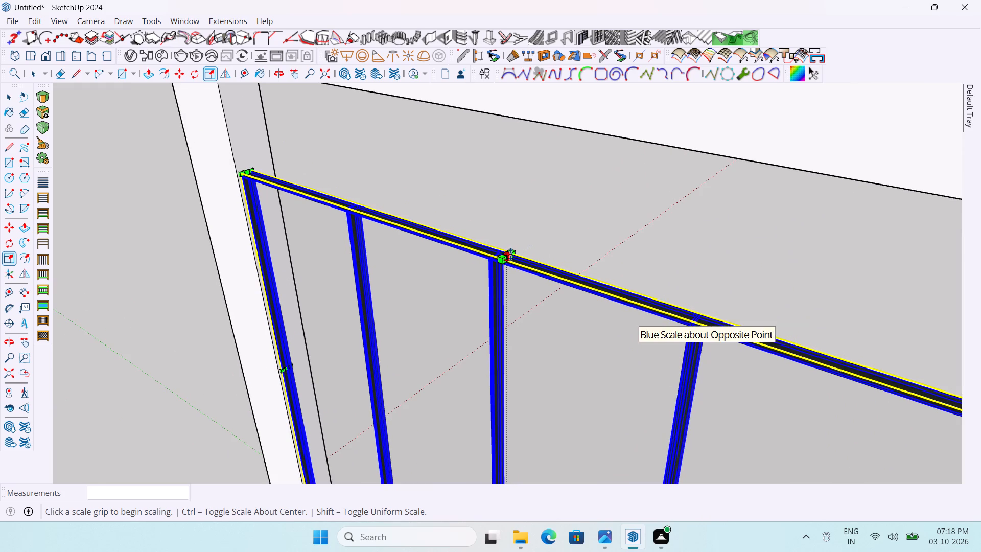
pyautogui.click(510, 254)
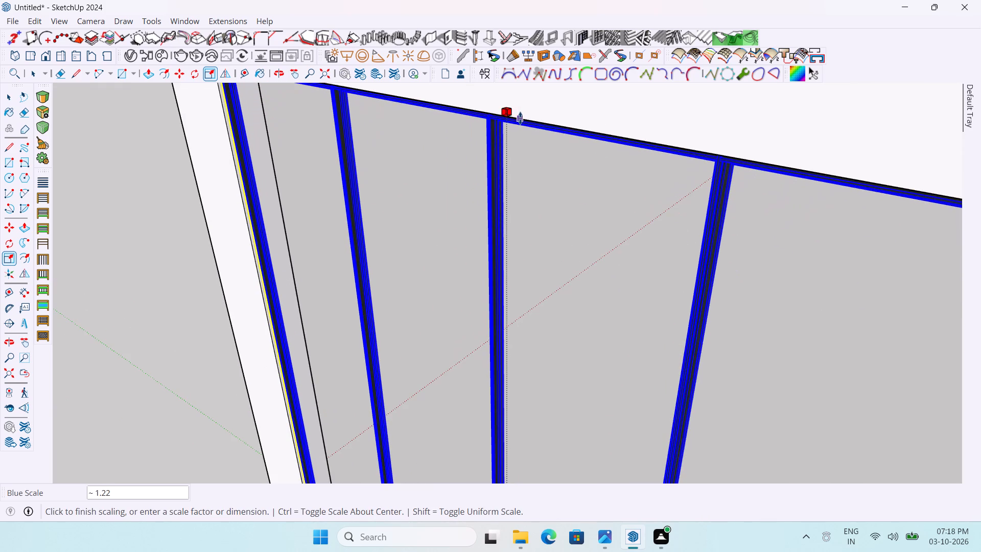
pyautogui.click(520, 118)
pyautogui.scroll(-6, 521, 158)
pyautogui.press('space')
pyautogui.click(241, 232)
# Examine how the resized sliding door fits the side wall opening from above and inside the room.
pyautogui.scroll(-6, 325, 219)
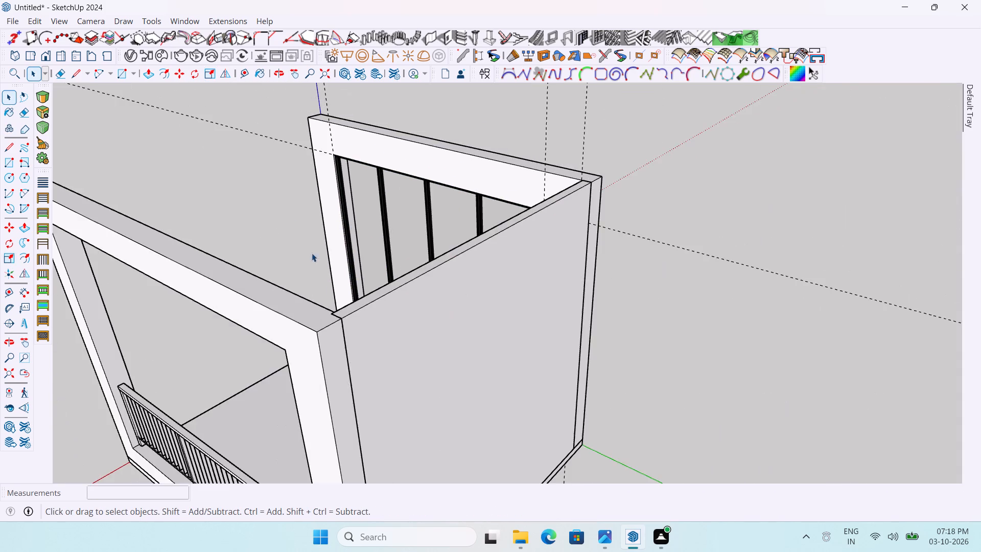
pyautogui.moveTo(307, 256); pyautogui.dragTo(716, 176, button='middle')
pyautogui.scroll(1, 716, 175)
pyautogui.scroll(-4, 613, 168)
pyautogui.scroll(3, 530, 298)
pyautogui.moveTo(603, 312); pyautogui.dragTo(619, 268, button='middle')
pyautogui.moveTo(551, 266); pyautogui.dragTo(551, 269, button='middle')
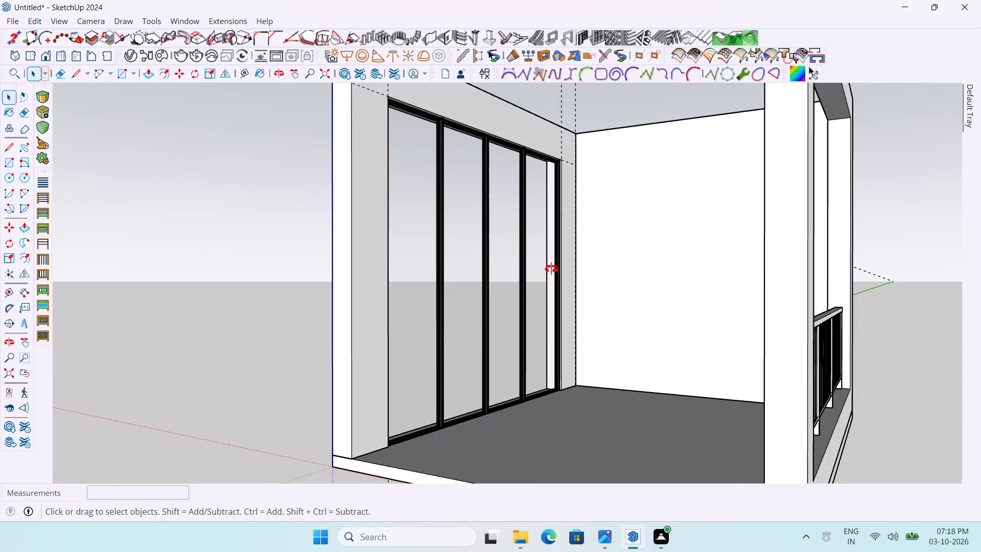
pyautogui.moveTo(551, 269); pyautogui.dragTo(638, 260, button='middle')
pyautogui.scroll(1, 611, 299)
# Delete the stray line lying on the ground outside the railing wall.
pyautogui.scroll(-15, 407, 252)
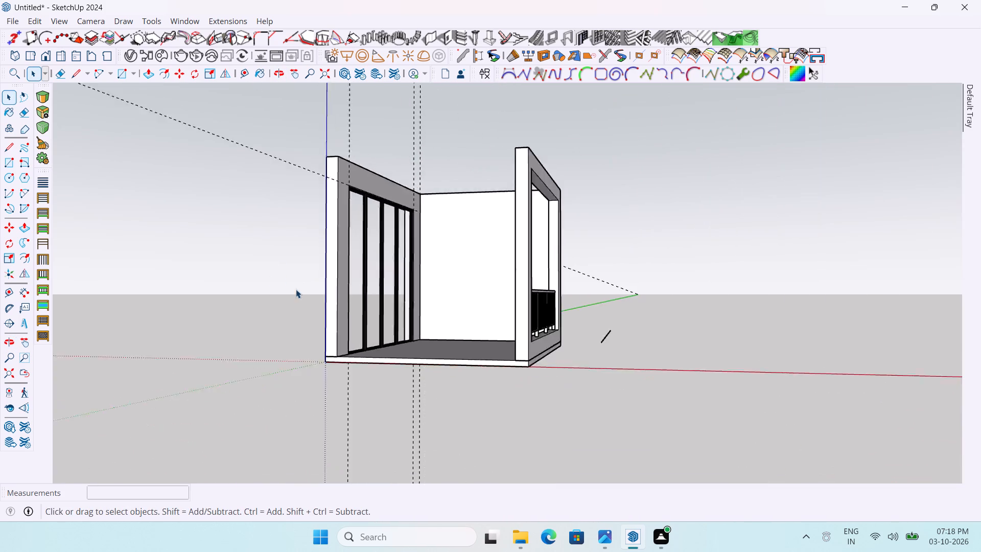
pyautogui.scroll(-2, 296, 289)
pyautogui.scroll(3, 542, 312)
pyautogui.moveTo(529, 329); pyautogui.dragTo(492, 309)
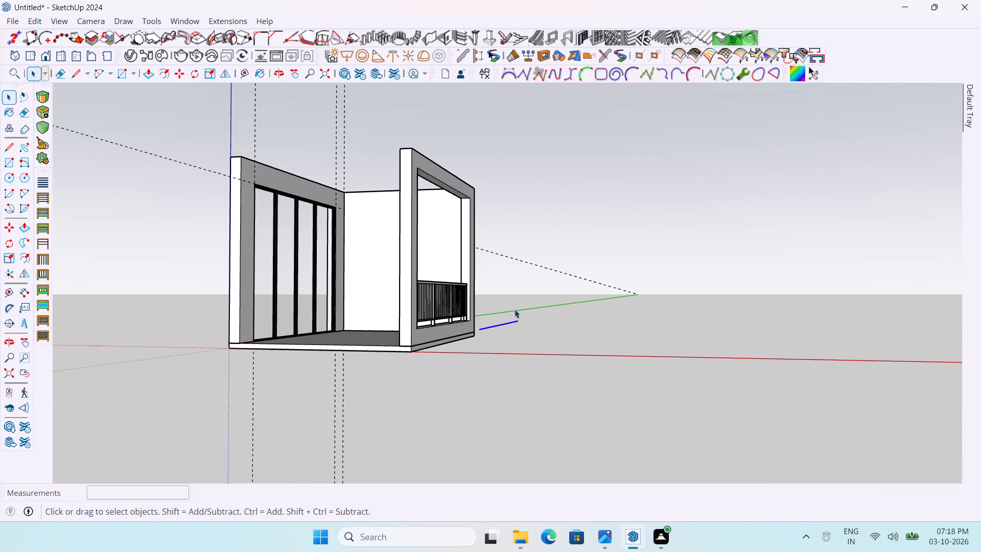
pyautogui.press('Delete')
# Examine the window frames and ceiling in the reference picture beside the model.
pyautogui.scroll(-4, 515, 308)
pyautogui.moveTo(423, 273); pyautogui.dragTo(586, 296, button='middle')
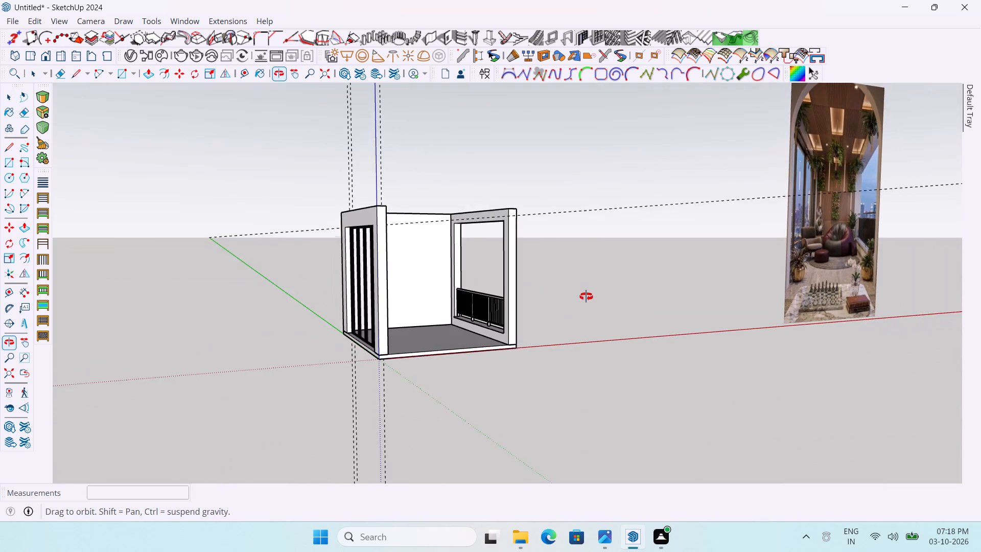
pyautogui.moveTo(586, 296); pyautogui.dragTo(568, 292, button='middle')
pyautogui.scroll(2, 870, 138)
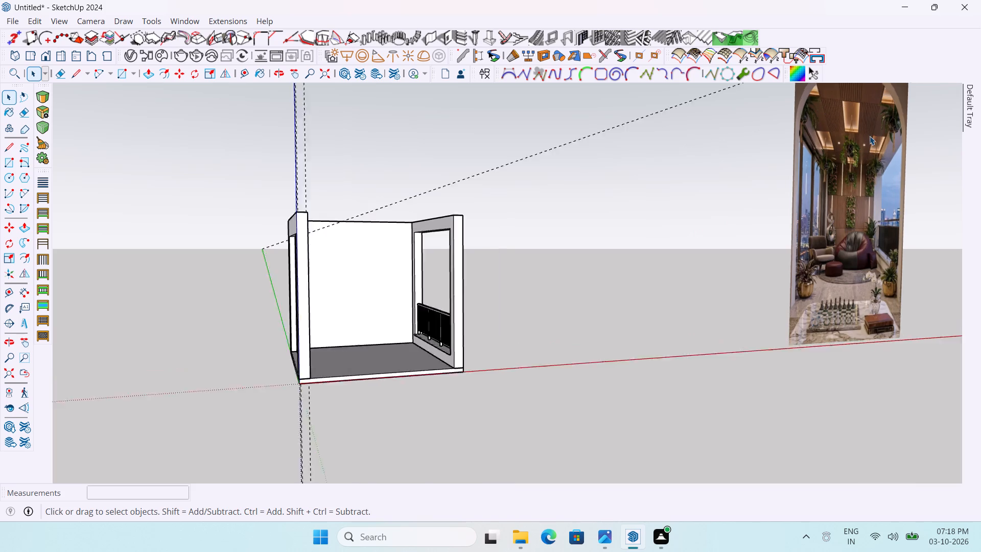
pyautogui.scroll(16, 870, 136)
pyautogui.scroll(2, 765, 157)
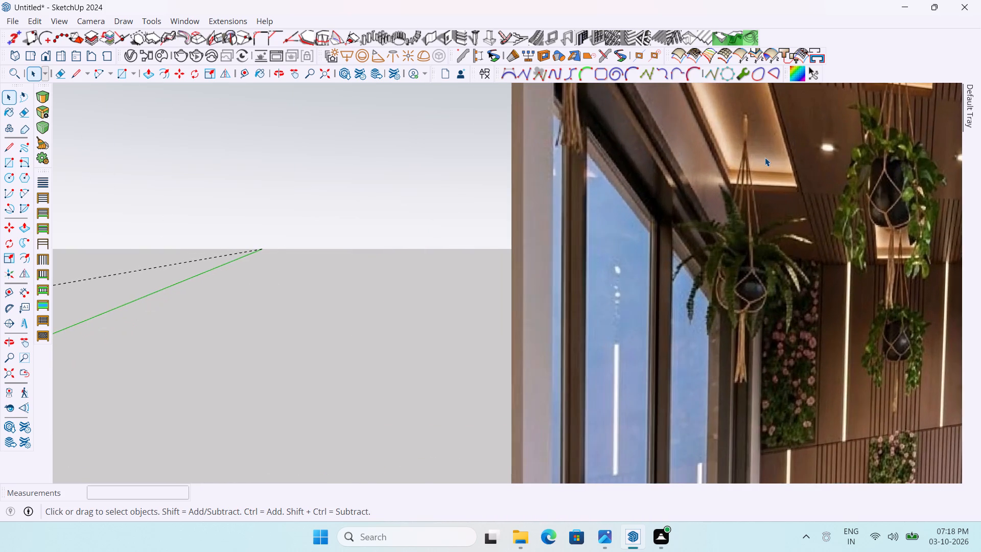
pyautogui.scroll(3, 765, 157)
pyautogui.scroll(-20, 765, 157)
pyautogui.scroll(-3, 765, 157)
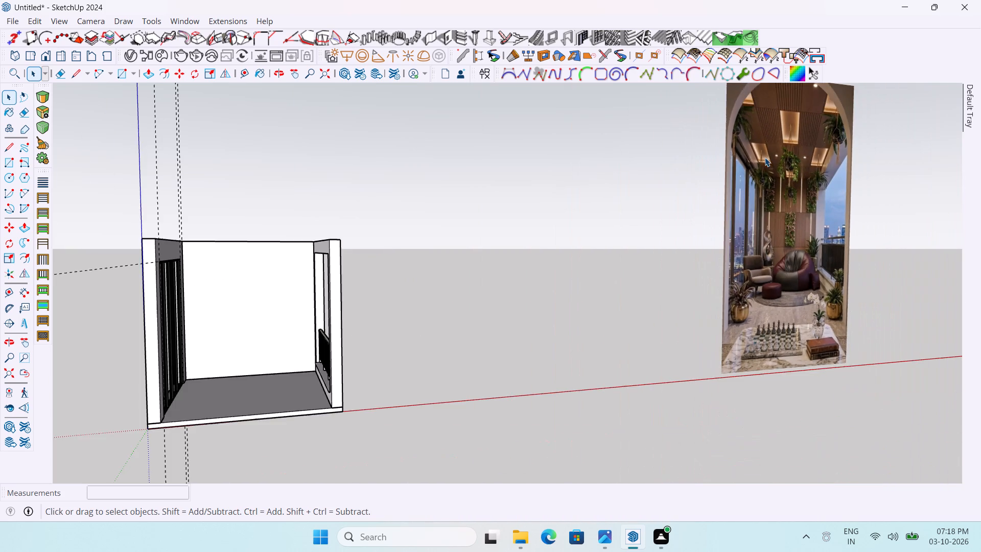
# Scale the sliding door's frame depth by 2.32 through the wall thickness, and deselect it.
pyautogui.scroll(10, 158, 251)
pyautogui.moveTo(346, 222); pyautogui.dragTo(312, 297, button='middle')
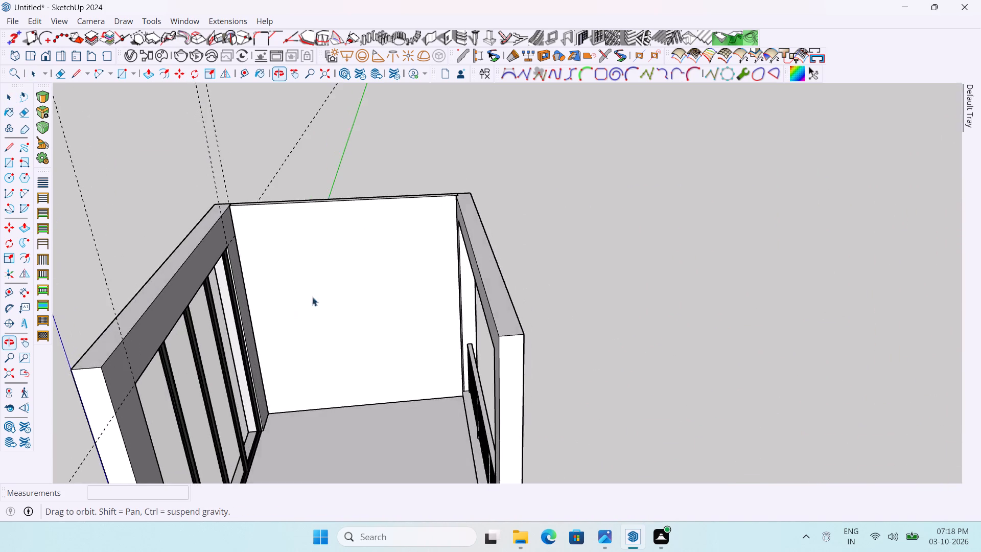
pyautogui.moveTo(312, 297); pyautogui.dragTo(293, 316, button='middle')
pyautogui.scroll(-6, 411, 232)
pyautogui.scroll(11, 285, 385)
pyautogui.click(323, 367)
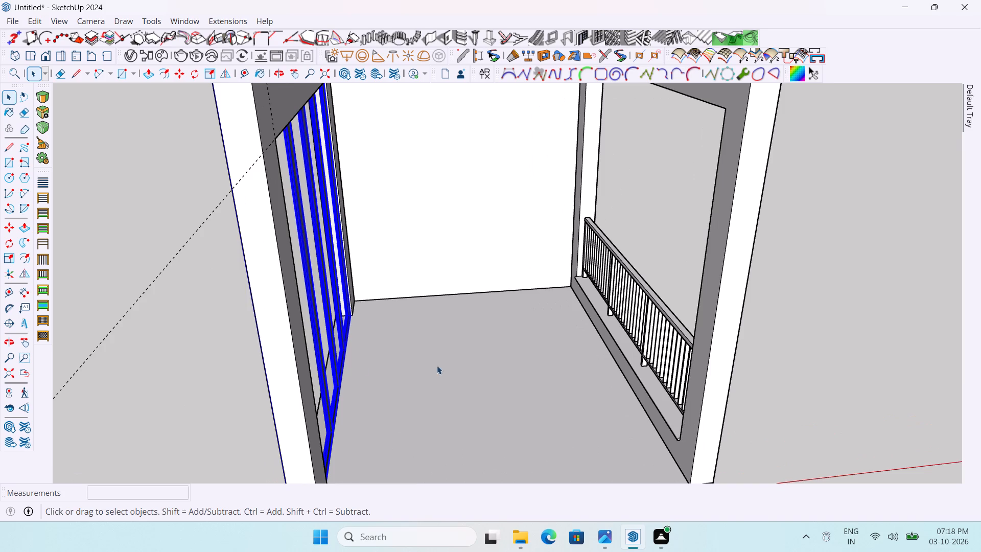
pyautogui.moveTo(448, 365); pyautogui.dragTo(554, 348, button='middle')
pyautogui.press('s')
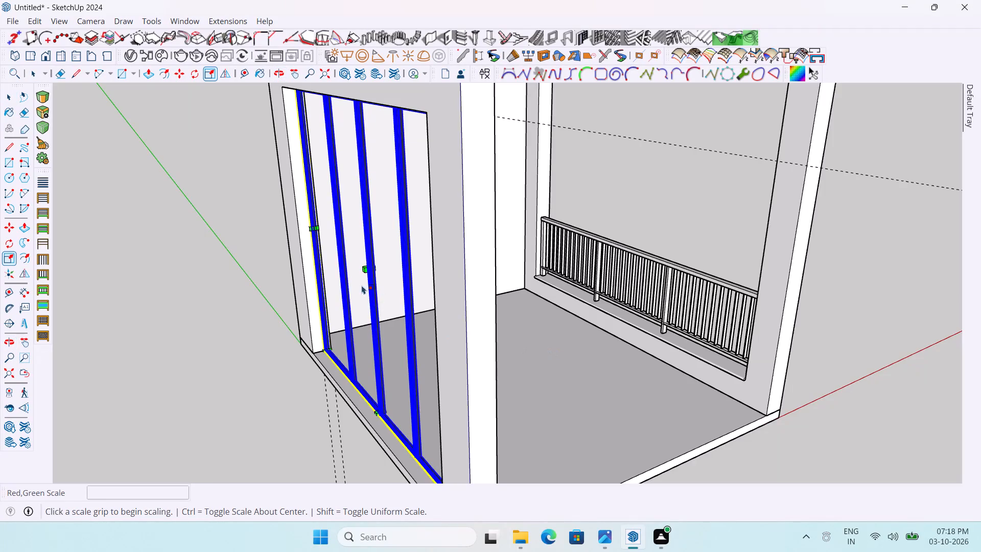
pyautogui.scroll(5, 322, 233)
pyautogui.scroll(4, 394, 303)
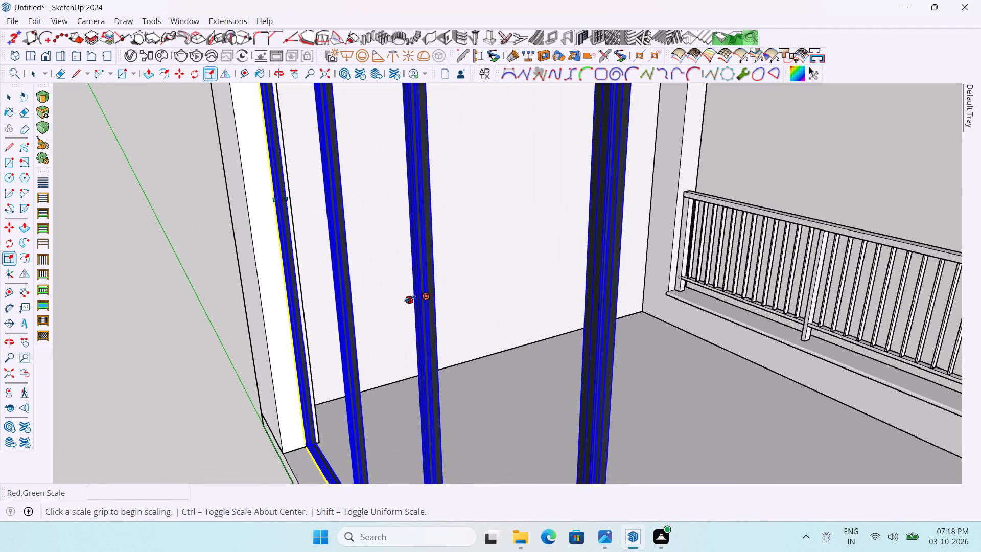
pyautogui.click(410, 298)
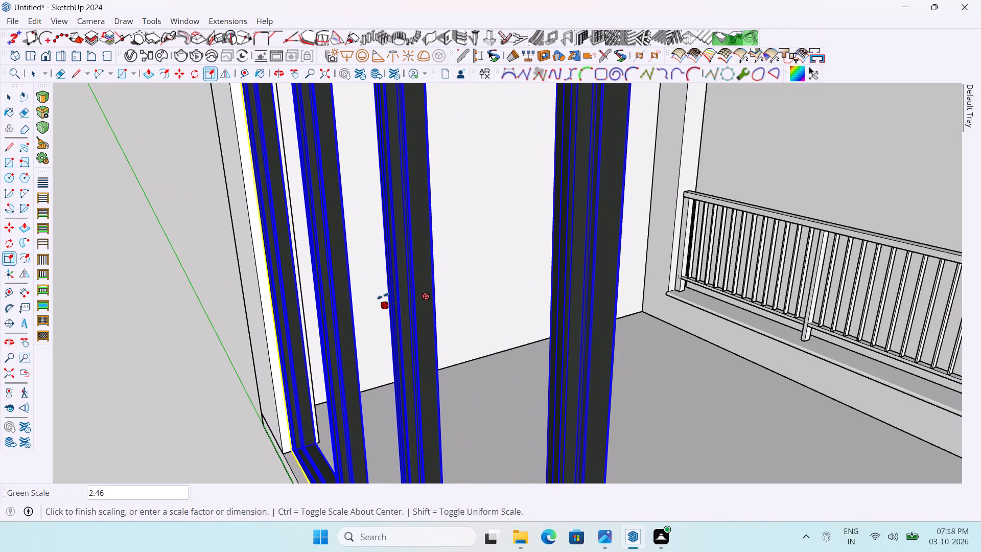
pyautogui.click(385, 296)
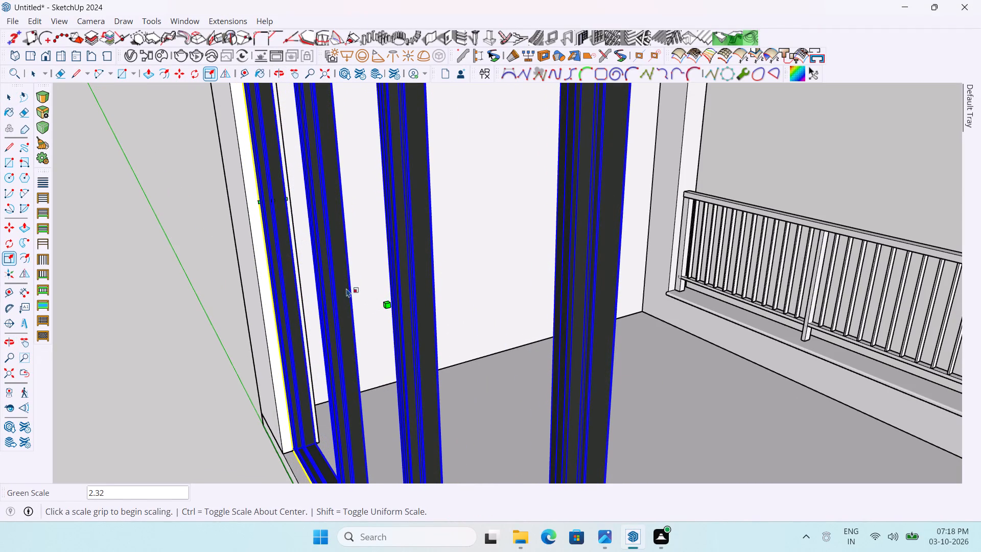
pyautogui.press('space')
pyautogui.click(190, 270)
# Examine the thickened door frame from inside the room, up close along its bottom rail at the floor.
pyautogui.scroll(-6, 229, 263)
pyautogui.moveTo(443, 329); pyautogui.dragTo(275, 257, button='middle')
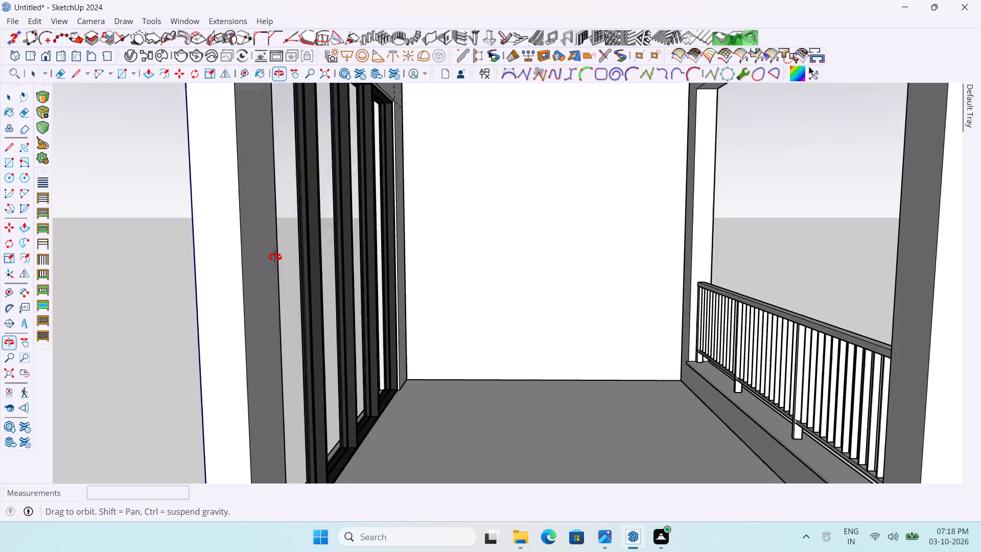
pyautogui.moveTo(275, 257); pyautogui.dragTo(279, 228, button='middle')
pyautogui.scroll(-2, 290, 226)
pyautogui.middleClick(320, 234)
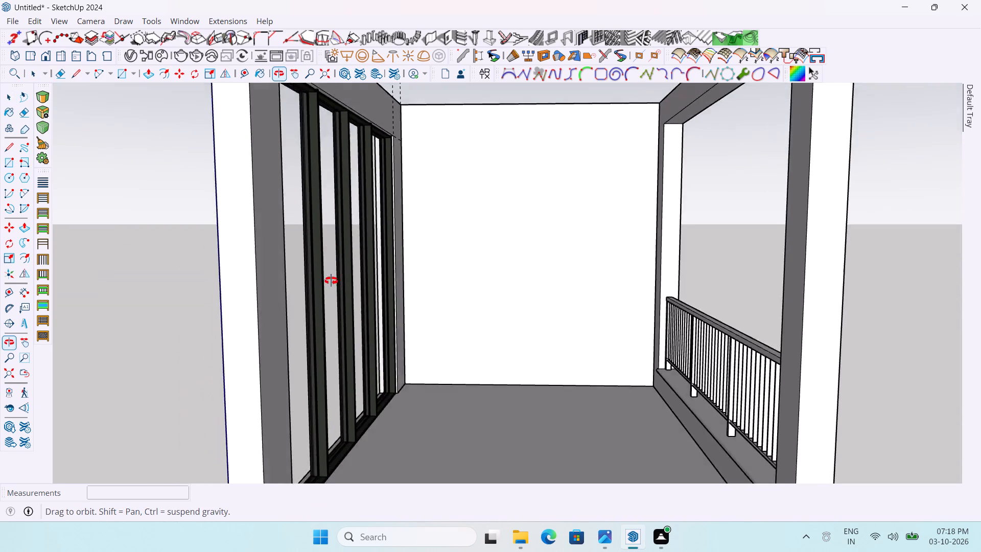
pyautogui.scroll(12, 321, 463)
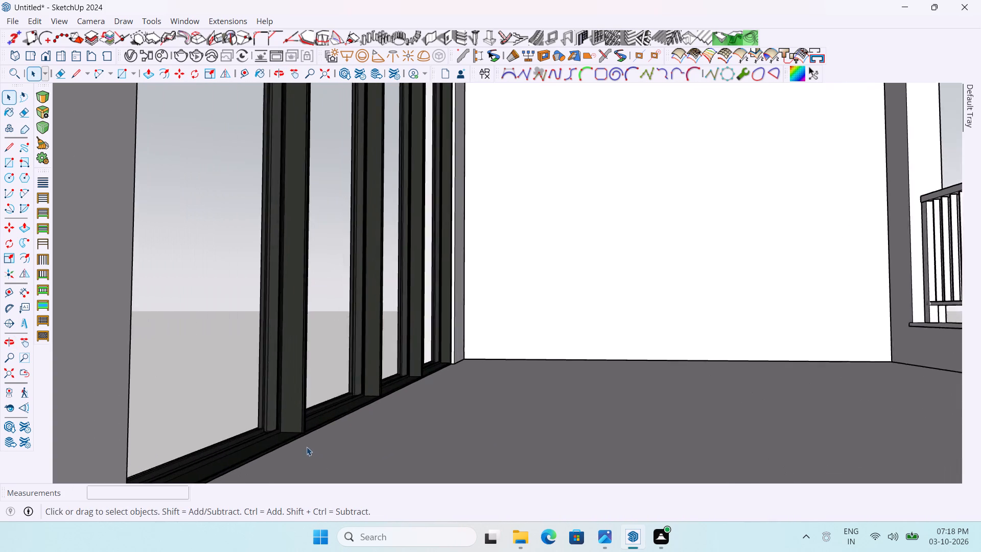
pyautogui.scroll(12, 307, 447)
pyautogui.moveTo(399, 397); pyautogui.dragTo(238, 506, button='middle')
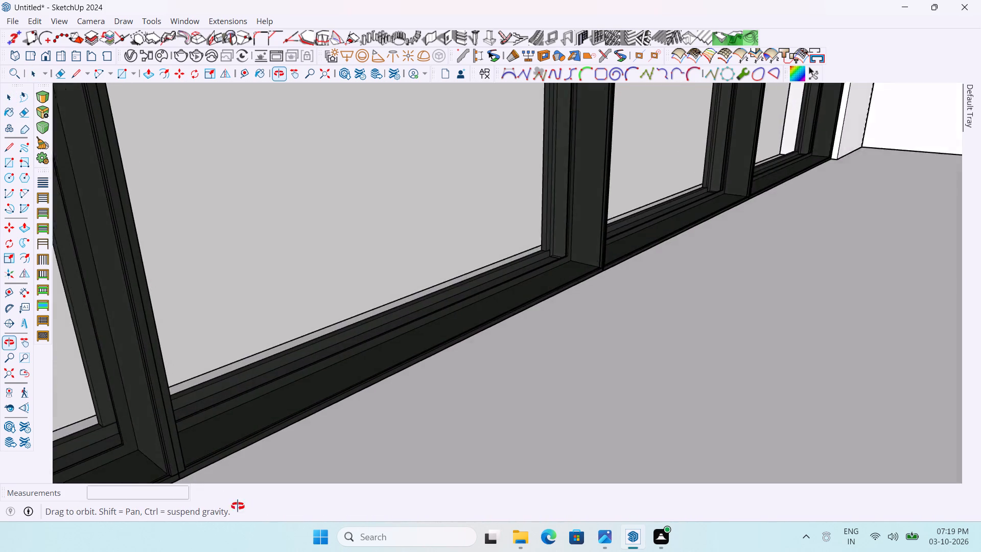
pyautogui.moveTo(238, 506); pyautogui.dragTo(237, 501, button='middle')
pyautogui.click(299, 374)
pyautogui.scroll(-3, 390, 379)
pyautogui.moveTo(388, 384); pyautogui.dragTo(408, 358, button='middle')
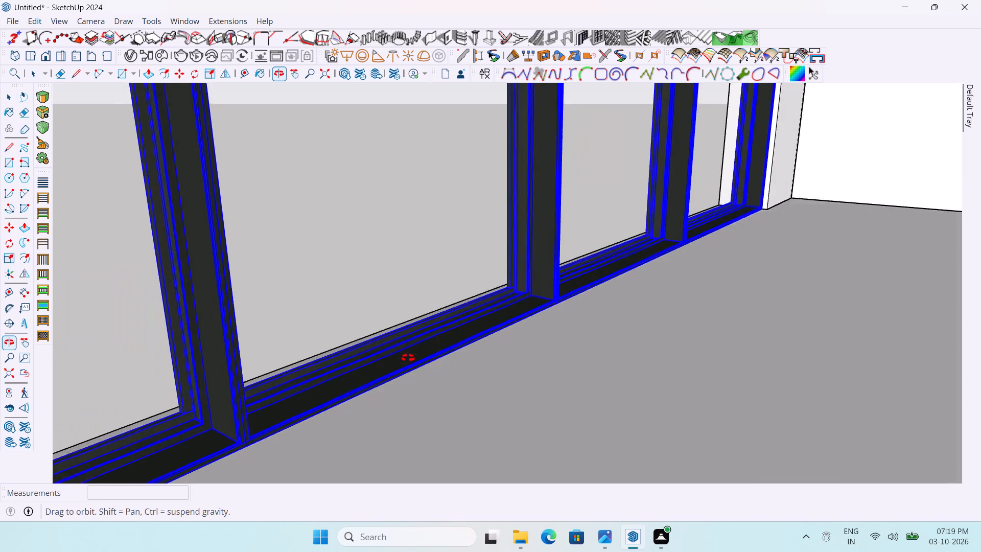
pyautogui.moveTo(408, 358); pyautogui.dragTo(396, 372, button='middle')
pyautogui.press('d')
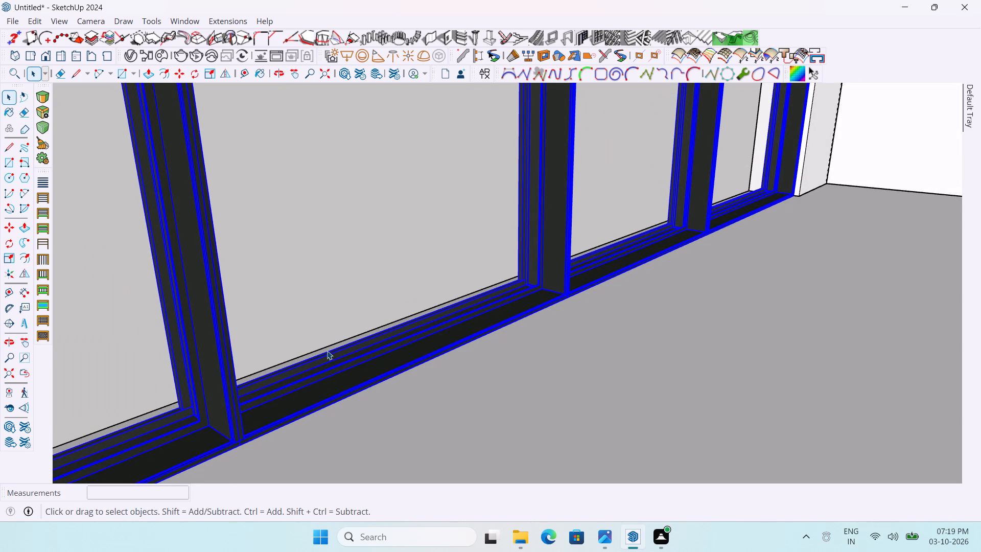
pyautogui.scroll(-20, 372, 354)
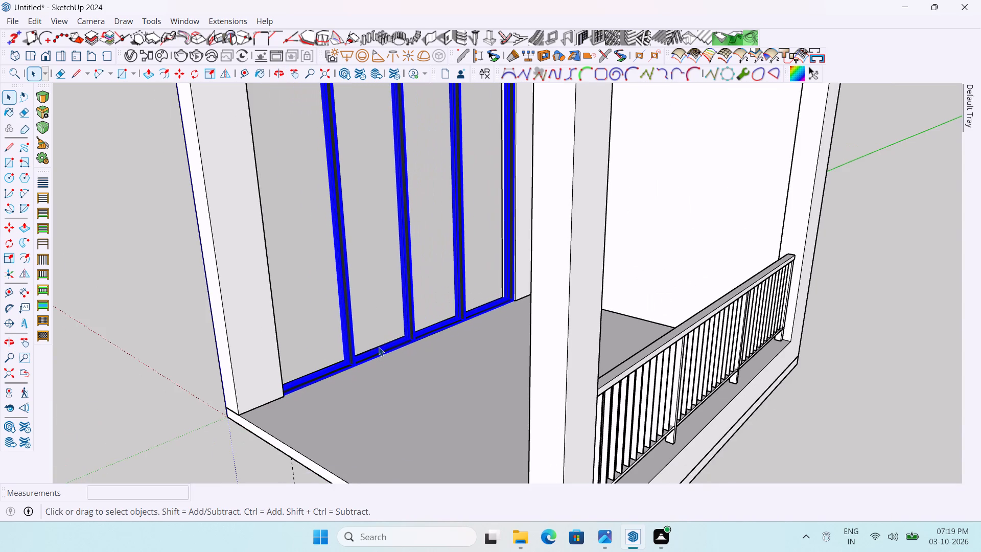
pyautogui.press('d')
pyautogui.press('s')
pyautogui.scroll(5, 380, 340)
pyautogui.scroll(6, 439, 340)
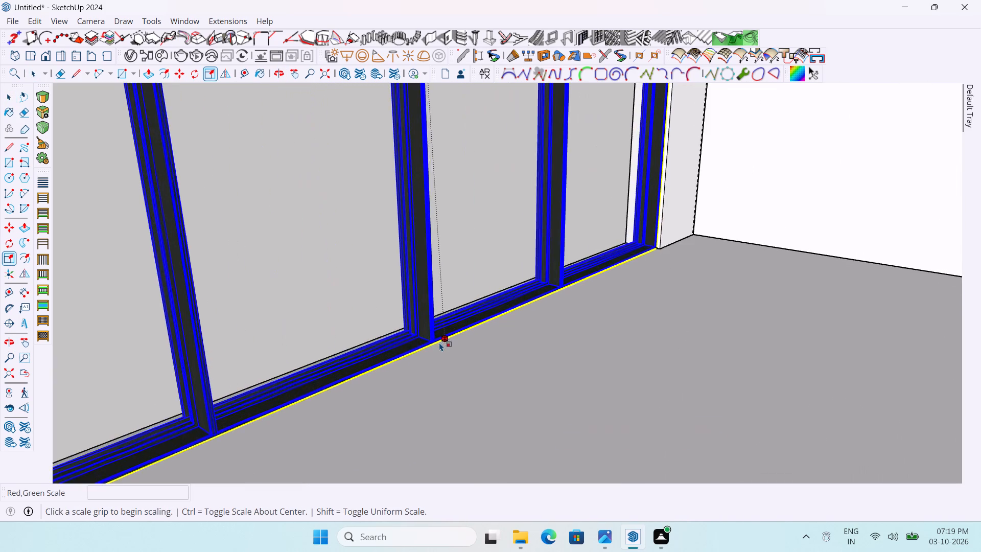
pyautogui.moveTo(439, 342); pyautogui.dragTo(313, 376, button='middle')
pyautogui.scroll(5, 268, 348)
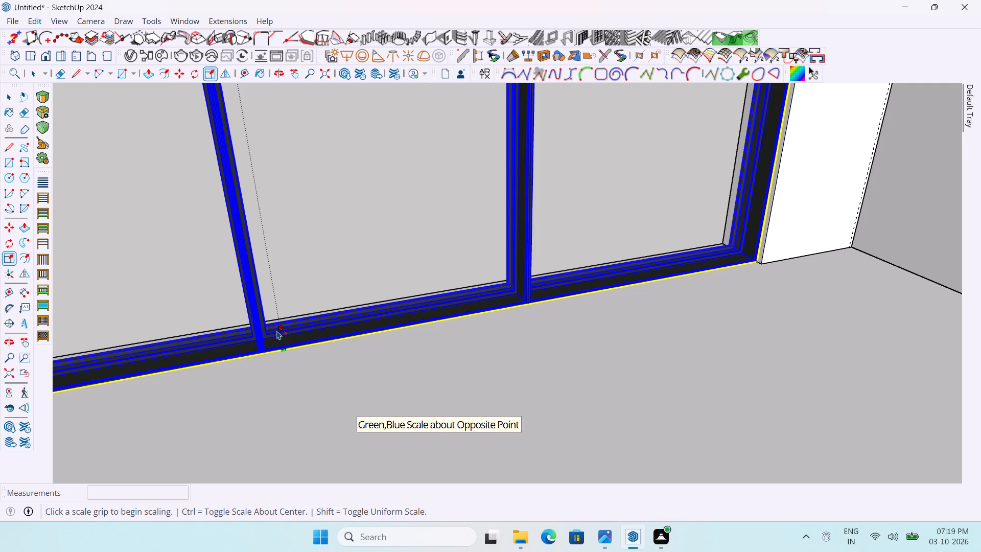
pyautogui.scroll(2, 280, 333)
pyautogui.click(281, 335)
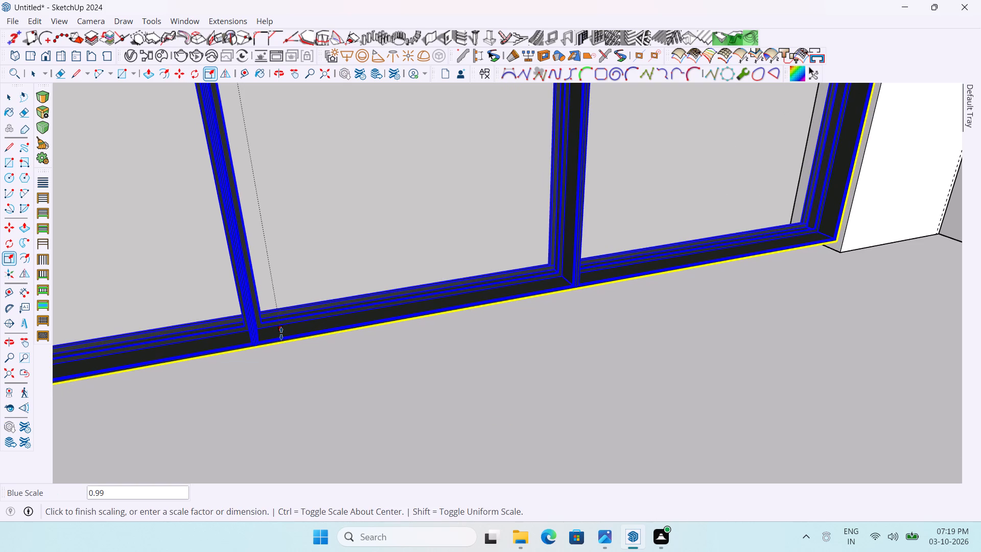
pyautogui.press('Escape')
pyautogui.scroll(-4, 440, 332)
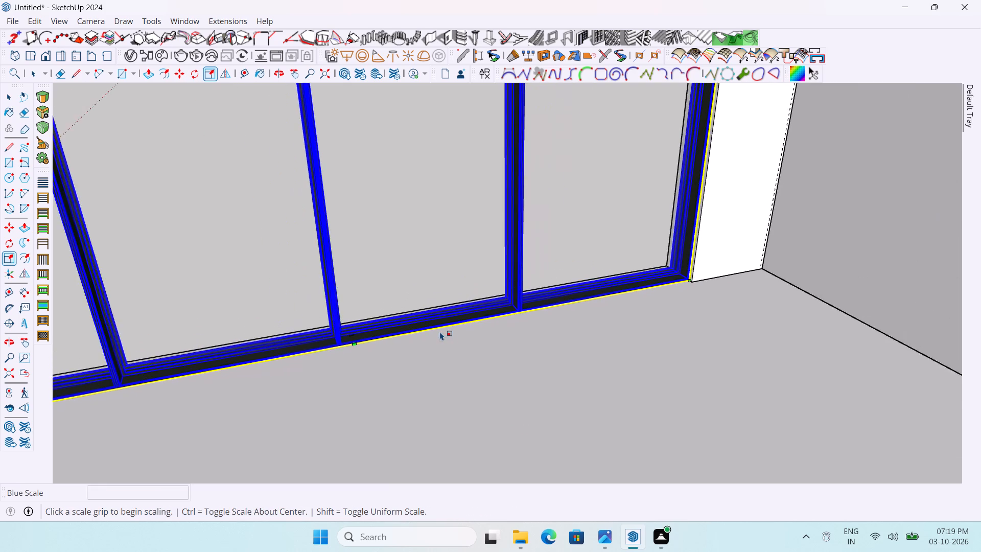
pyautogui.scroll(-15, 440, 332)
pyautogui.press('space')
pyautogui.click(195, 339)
# Examine the room from outside and from its open end, comparing it with the reference picture beside it.
pyautogui.moveTo(241, 357); pyautogui.dragTo(255, 359, button='middle')
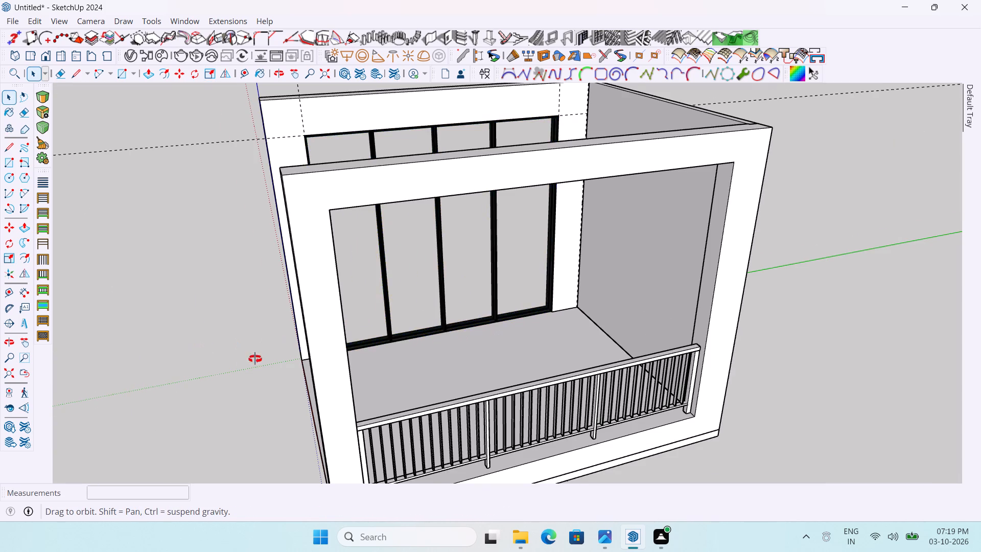
pyautogui.moveTo(255, 359); pyautogui.dragTo(447, 198, button='middle')
pyautogui.scroll(-5, 279, 326)
pyautogui.moveTo(348, 341); pyautogui.dragTo(413, 419, button='middle')
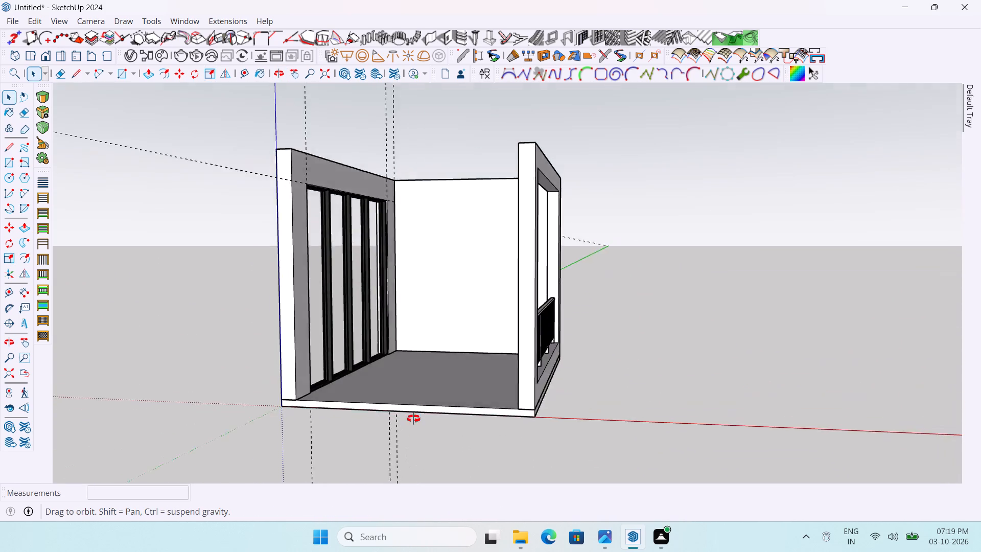
pyautogui.moveTo(413, 419); pyautogui.dragTo(449, 445, button='middle')
pyautogui.scroll(2, 489, 355)
pyautogui.moveTo(510, 362); pyautogui.dragTo(530, 304, button='middle')
pyautogui.scroll(-3, 410, 282)
pyautogui.scroll(-6, 653, 350)
pyautogui.scroll(-6, 426, 366)
pyautogui.scroll(3, 679, 302)
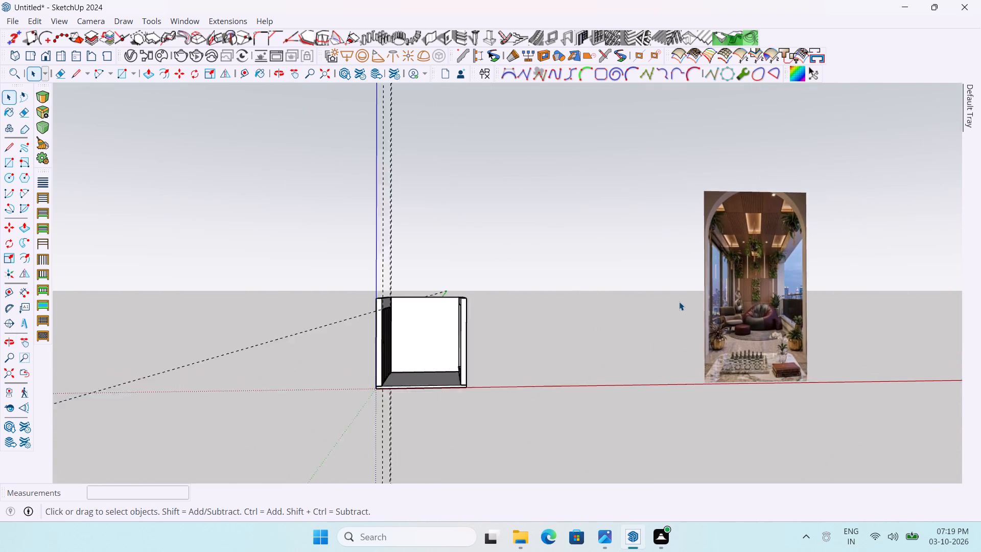
pyautogui.scroll(2, 679, 302)
pyautogui.scroll(2, 265, 332)
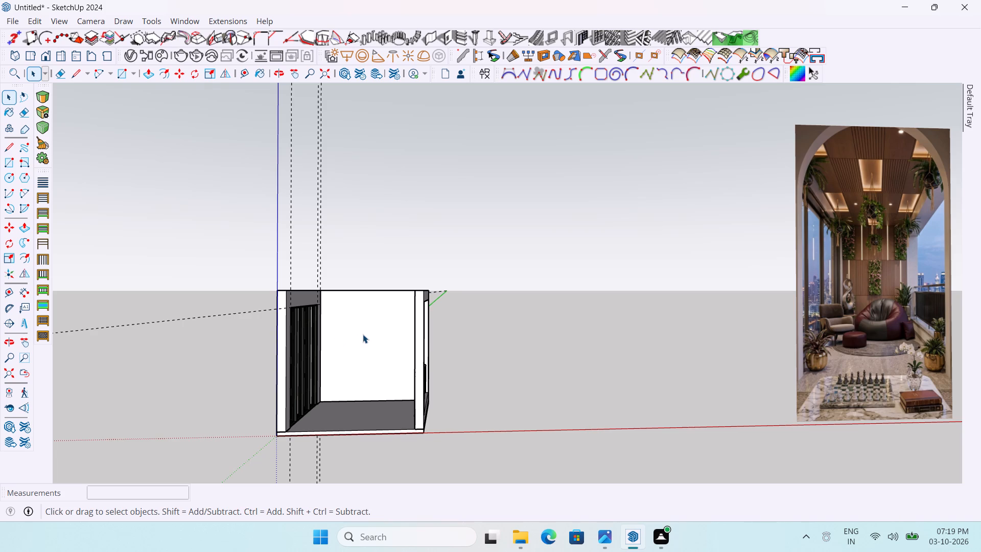
# Draw a 10' 10" by 12' rectangle covering the inner face of the back wall, from upper corner to opposite floor corner.
pyautogui.moveTo(362, 334); pyautogui.dragTo(360, 363, button='middle')
pyautogui.scroll(1, 372, 310)
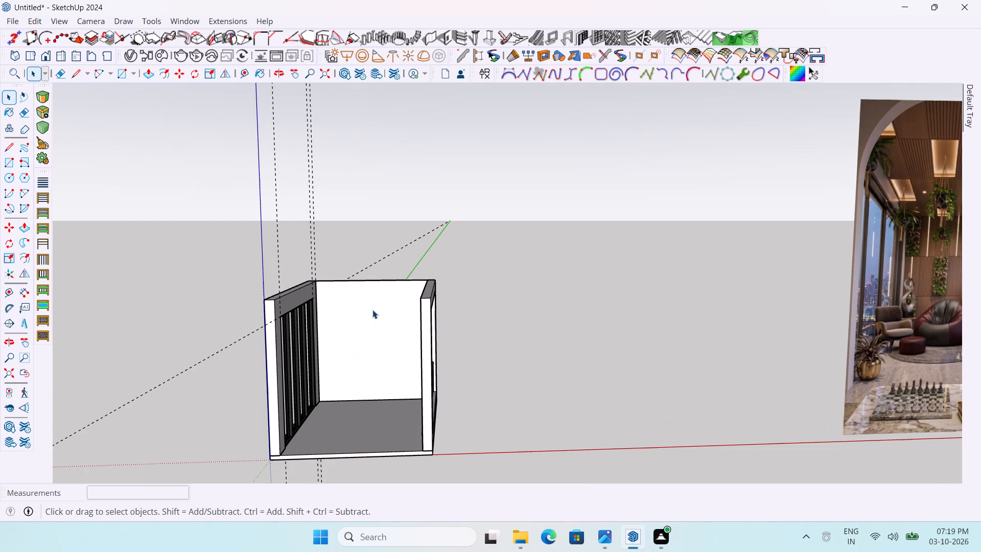
pyautogui.scroll(3, 356, 309)
pyautogui.scroll(-4, 356, 309)
pyautogui.moveTo(364, 308); pyautogui.dragTo(402, 310, button='middle')
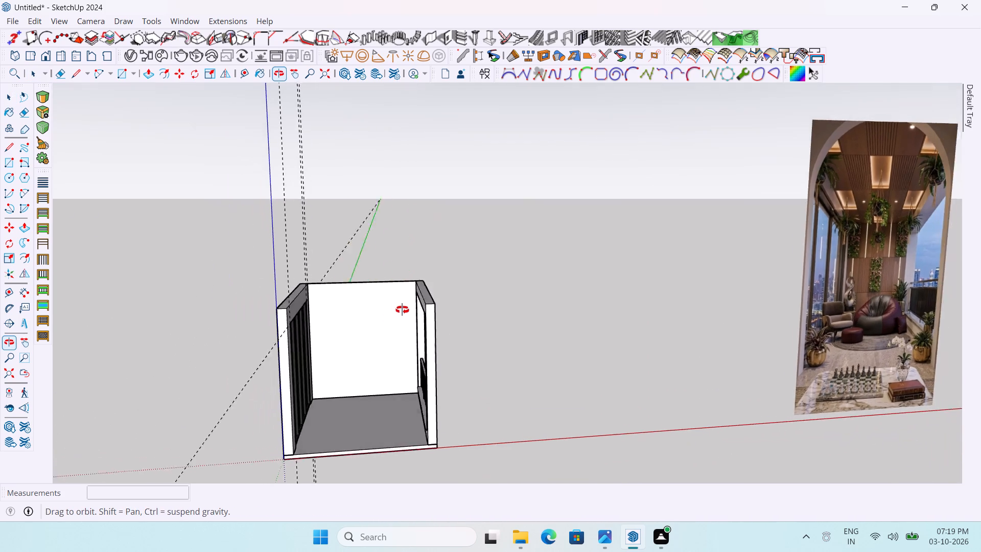
pyautogui.moveTo(402, 310); pyautogui.dragTo(333, 342, button='middle')
pyautogui.scroll(-1, 333, 342)
pyautogui.scroll(2, 351, 304)
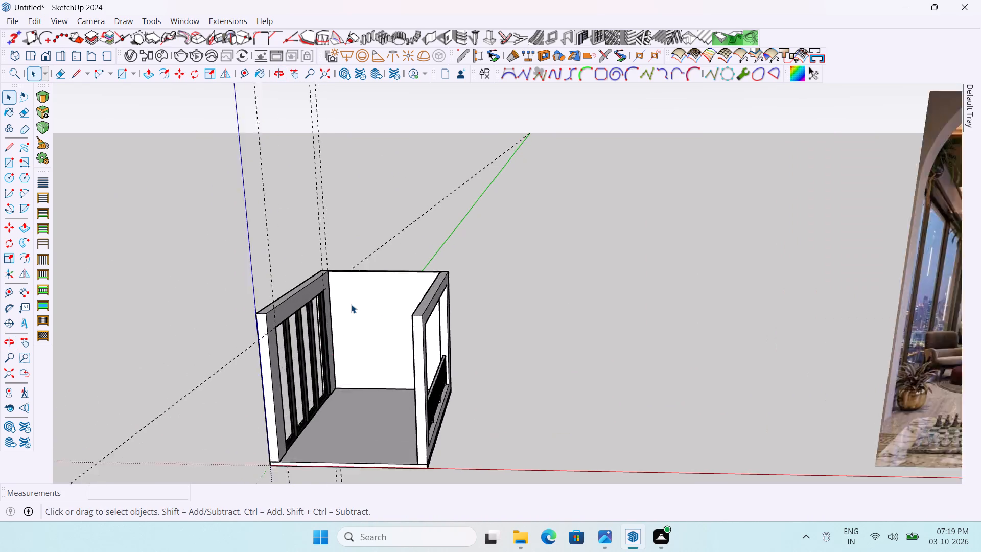
pyautogui.scroll(2, 351, 304)
pyautogui.moveTo(353, 303); pyautogui.dragTo(370, 342, button='middle')
pyautogui.scroll(1, 362, 325)
pyautogui.scroll(3, 377, 236)
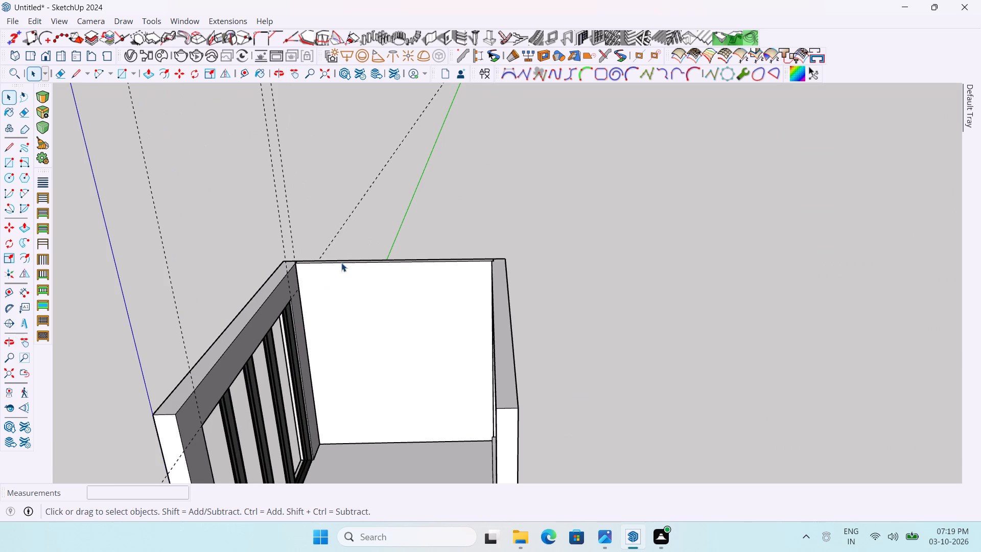
pyautogui.press('r')
pyautogui.scroll(4, 341, 263)
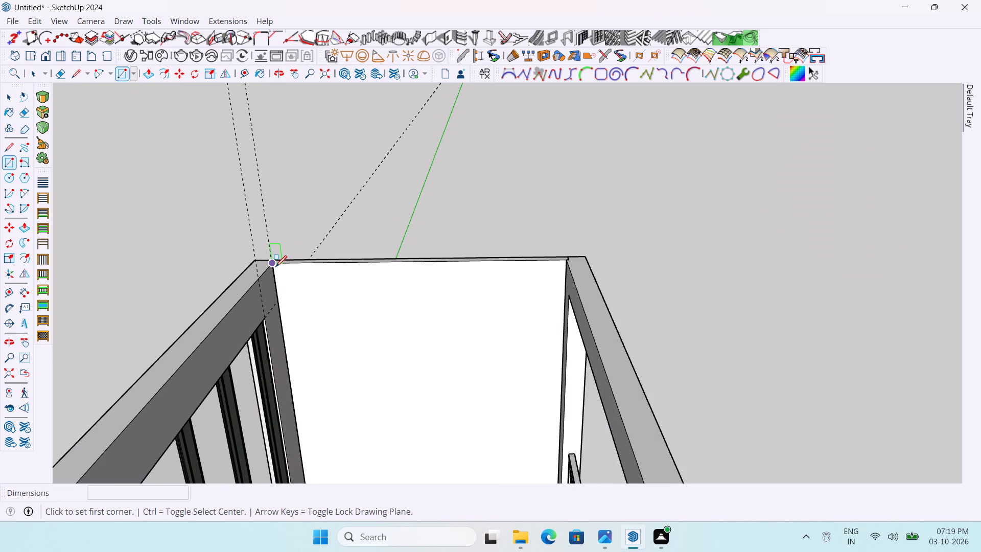
pyautogui.click(275, 267)
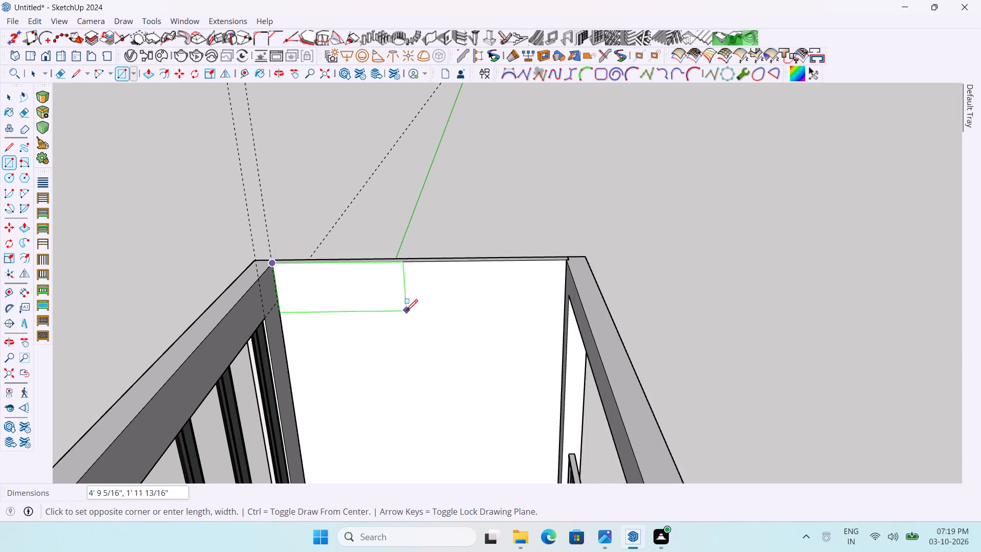
pyautogui.scroll(-6, 406, 311)
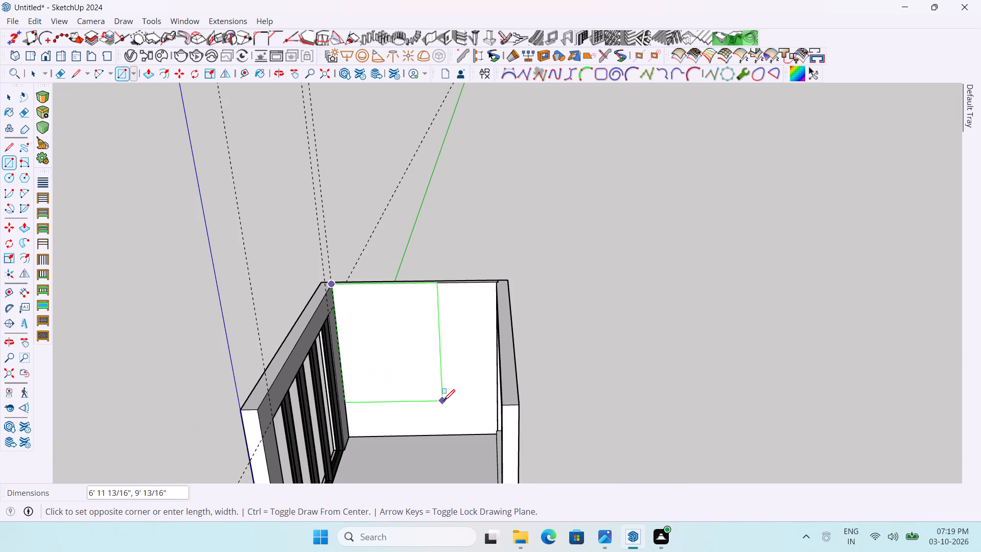
pyautogui.scroll(3, 449, 403)
pyautogui.scroll(12, 490, 430)
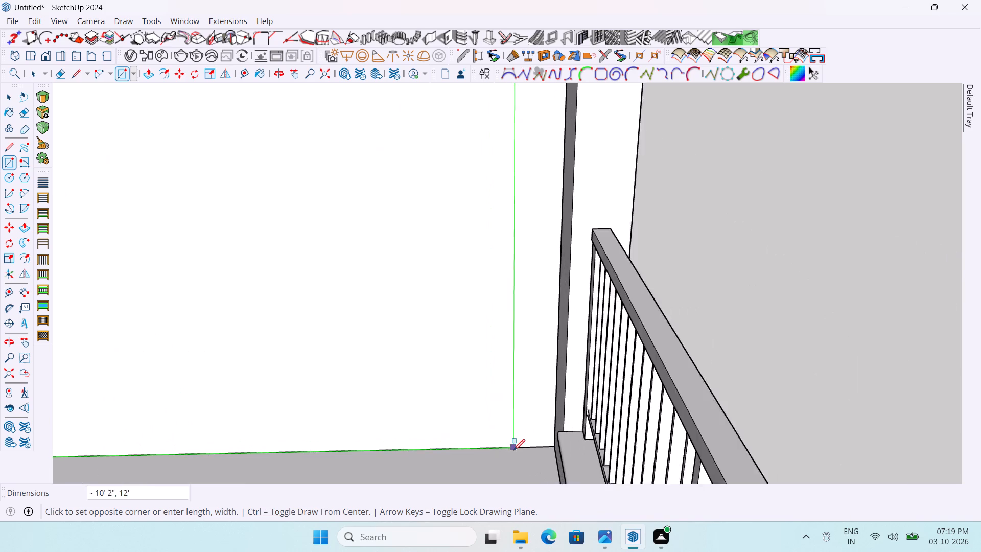
pyautogui.scroll(2, 513, 450)
pyautogui.click(565, 443)
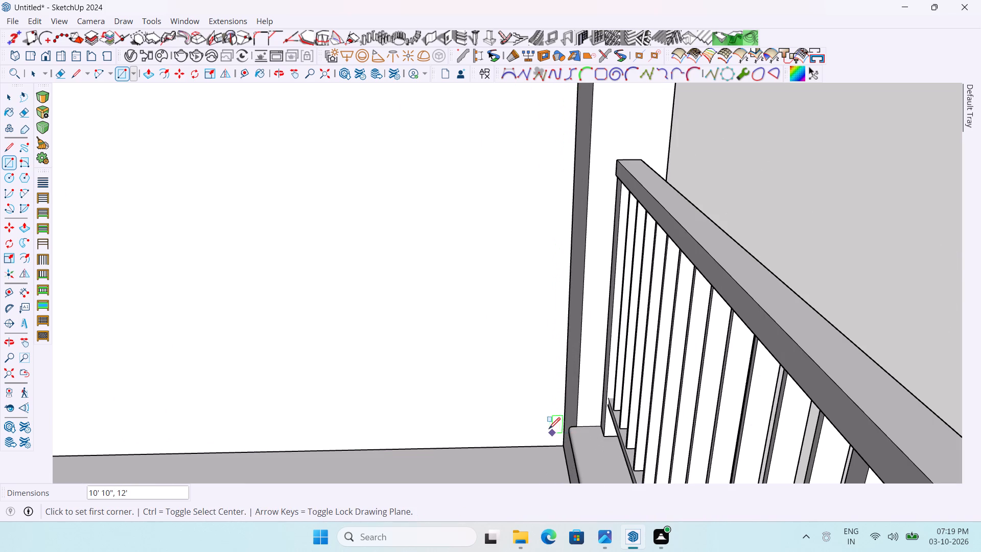
# Push/Pull the new back wall rectangle 1" into the room.
pyautogui.scroll(-12, 548, 426)
pyautogui.moveTo(534, 412); pyautogui.dragTo(540, 482, button='middle')
pyautogui.press('p')
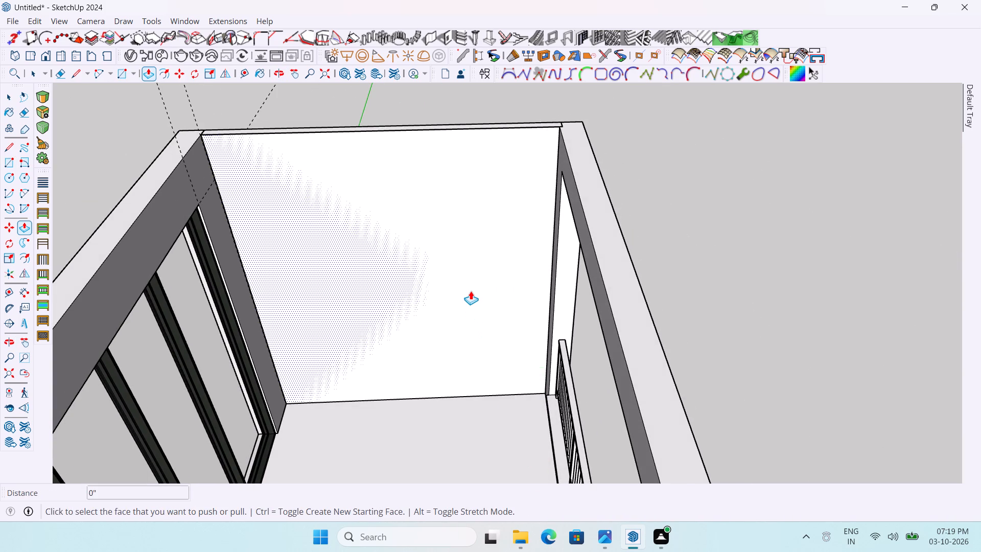
pyautogui.click(471, 291)
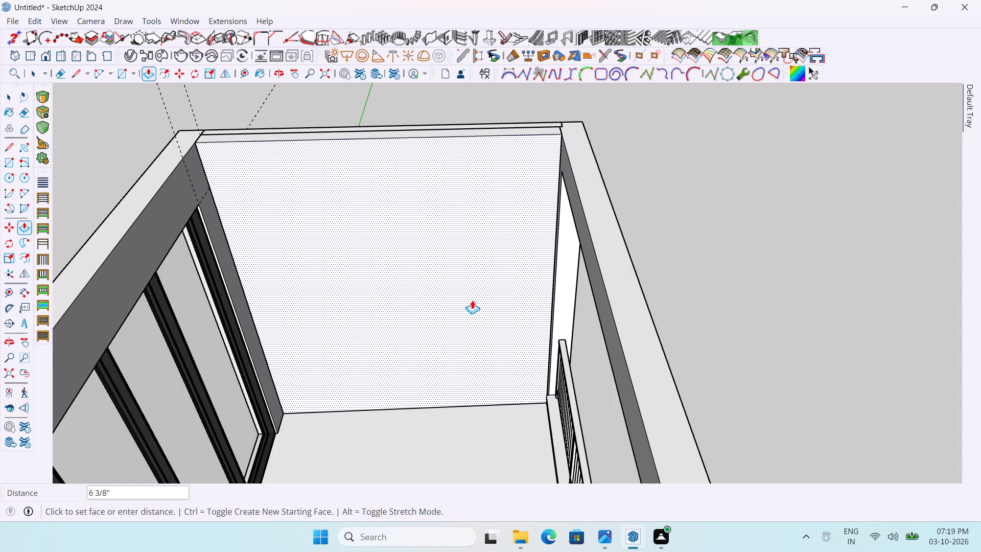
pyautogui.press('1')
pyautogui.hotkey('shift', '"')
pyautogui.press('Return')
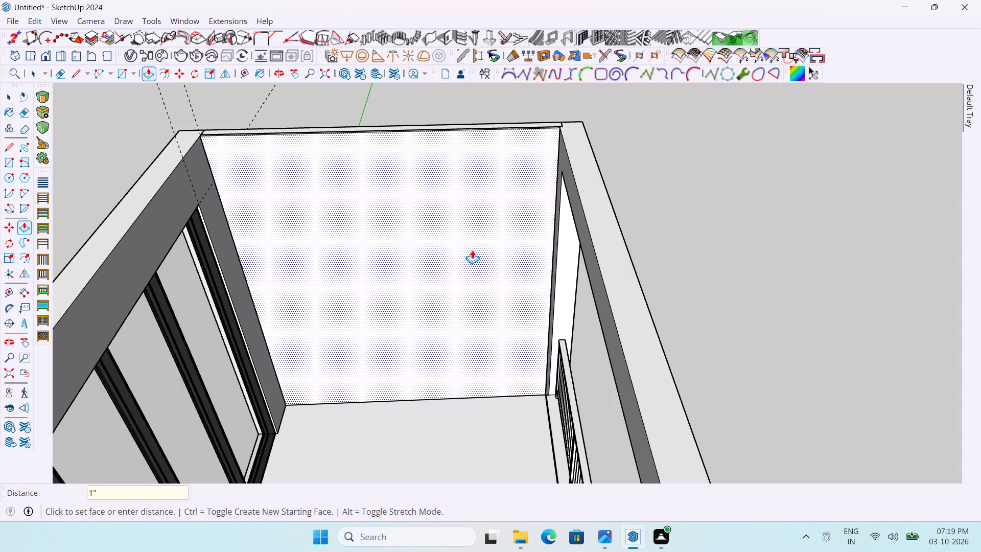
# Examine the back wall panelling, light strips and ceiling in the reference picture.
pyautogui.moveTo(469, 250); pyautogui.dragTo(454, 180, button='middle')
pyautogui.scroll(-10, 426, 239)
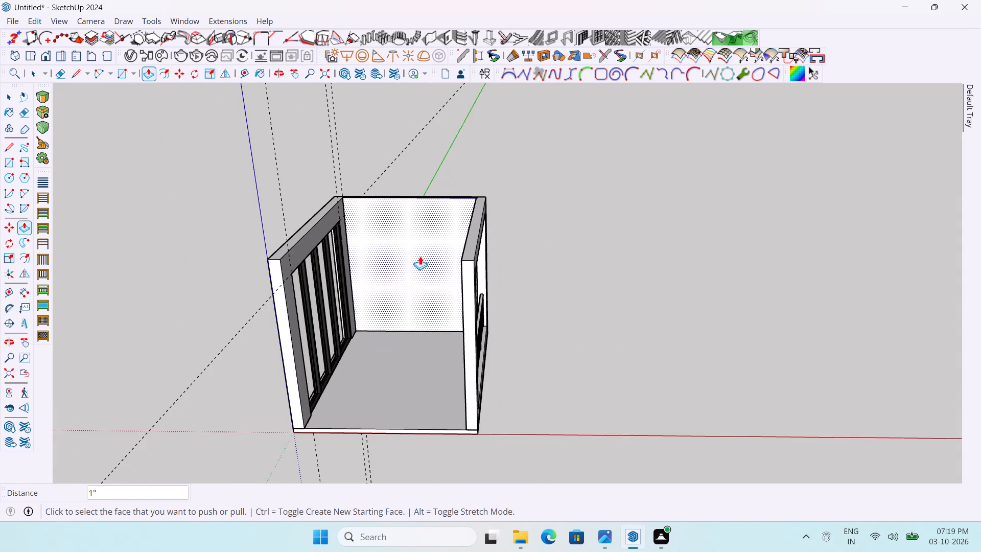
pyautogui.scroll(4, 433, 220)
pyautogui.scroll(-14, 435, 218)
pyautogui.scroll(3, 670, 206)
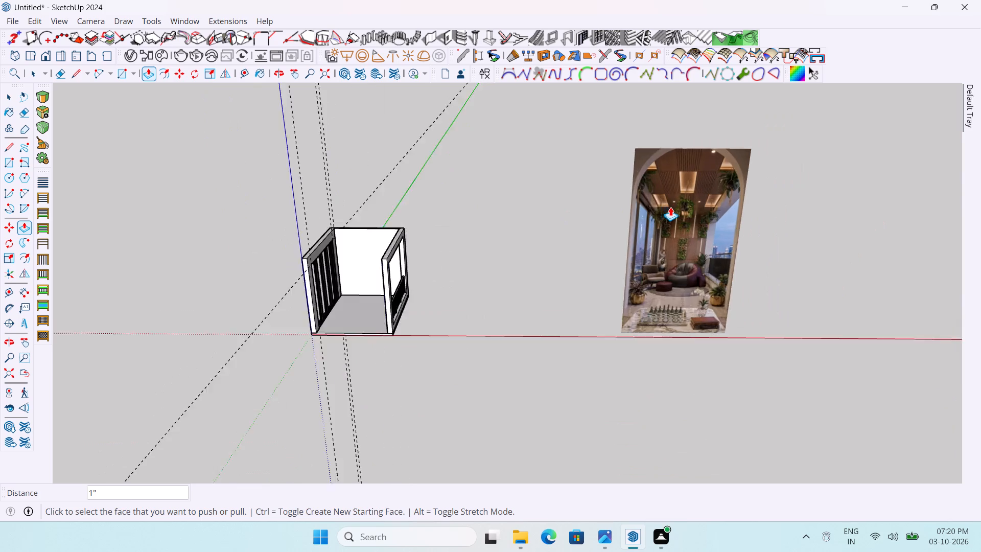
pyautogui.scroll(17, 670, 207)
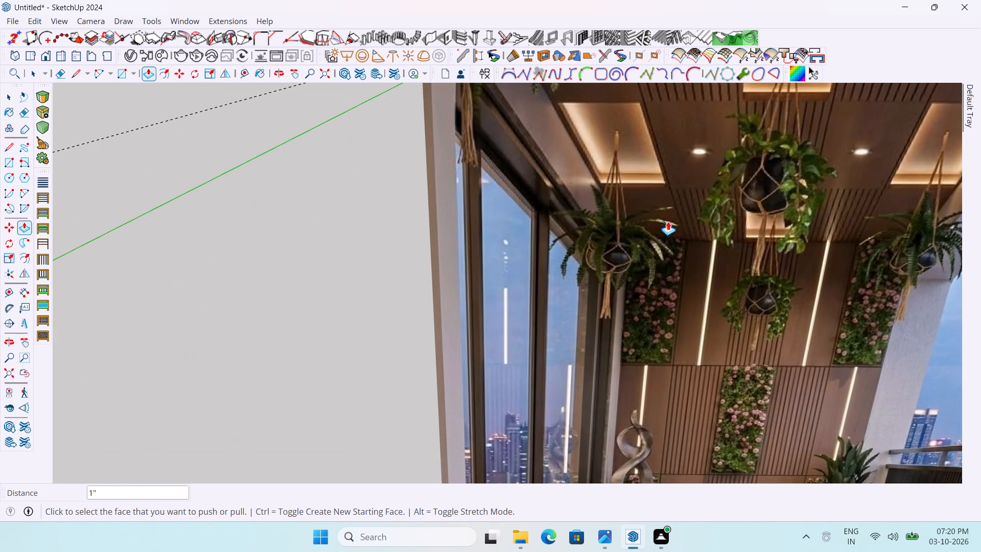
pyautogui.scroll(-11, 800, 241)
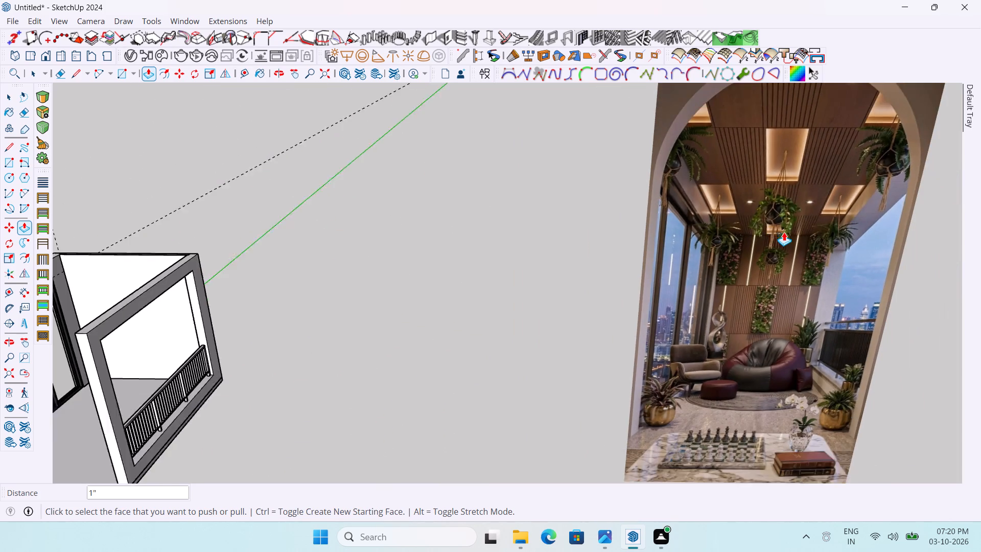
pyautogui.scroll(-1, 784, 232)
pyautogui.scroll(4, 819, 268)
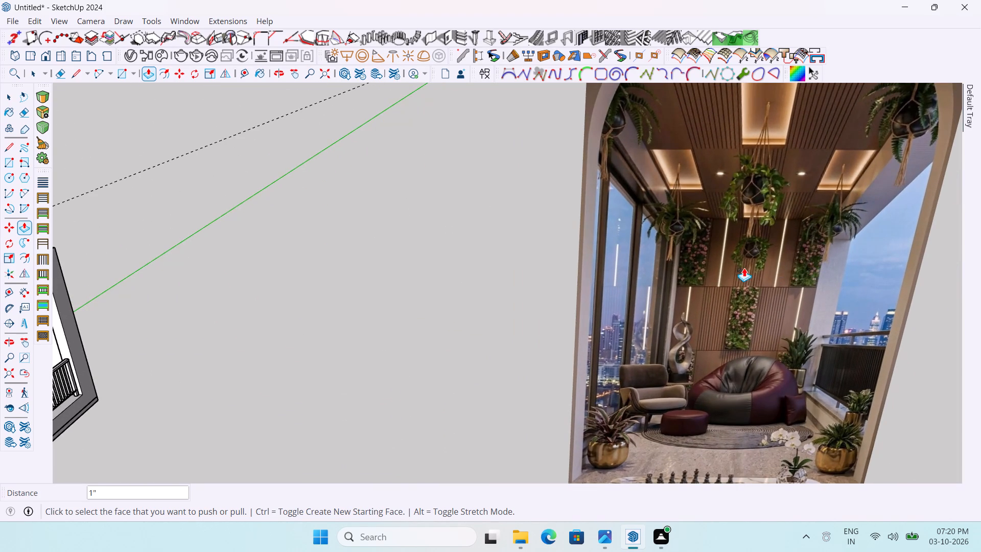
pyautogui.scroll(-9, 785, 260)
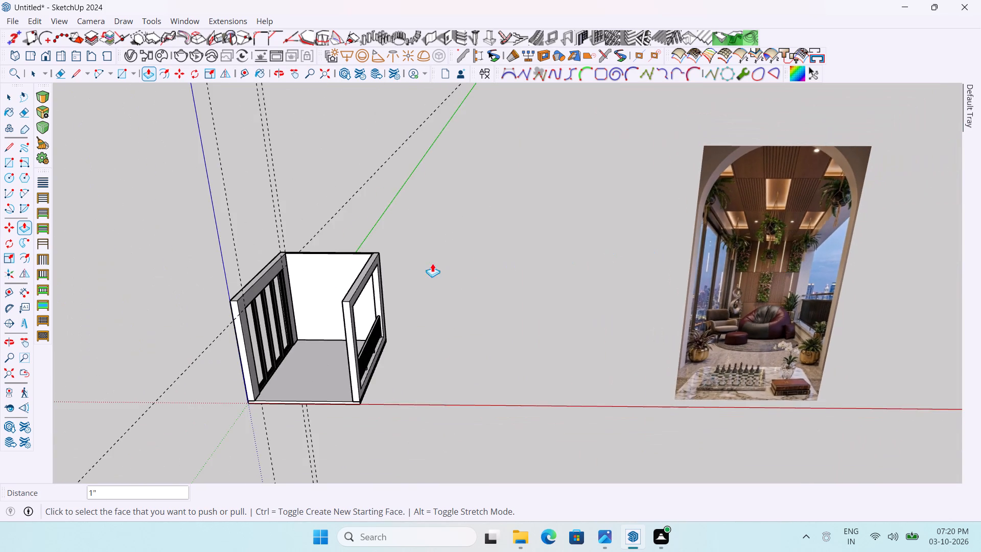
pyautogui.scroll(10, 277, 277)
pyautogui.scroll(-4, 520, 231)
# Push/Pull the back wall panel's face a further 1" into the room.
pyautogui.moveTo(416, 259); pyautogui.dragTo(437, 351, button='middle')
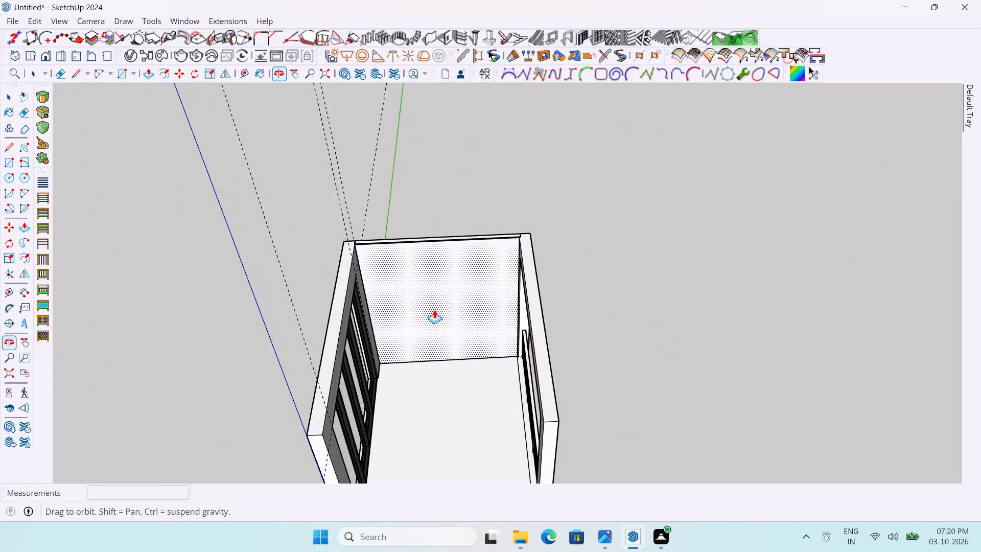
pyautogui.scroll(4, 441, 231)
pyautogui.scroll(4, 506, 243)
pyautogui.press('space')
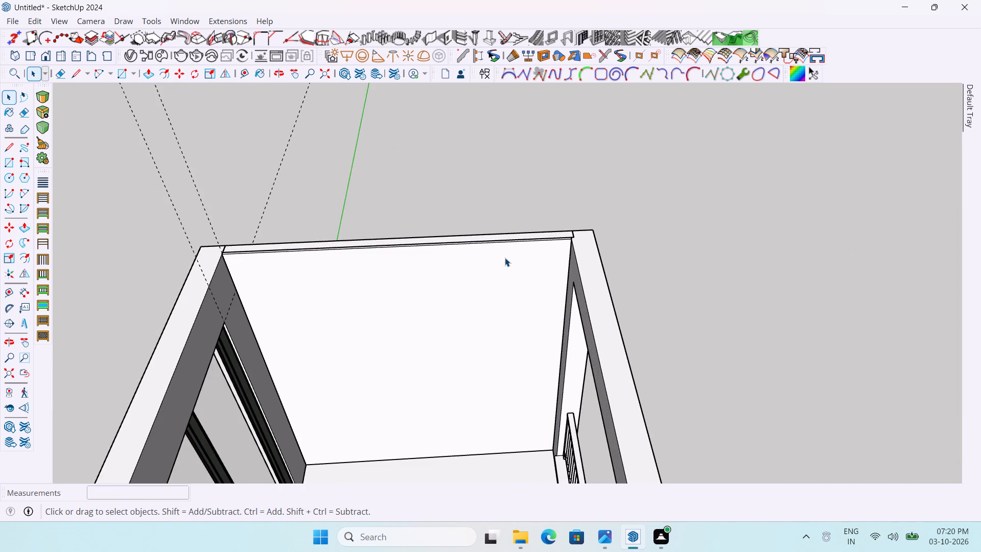
pyautogui.press('p')
pyautogui.click(502, 264)
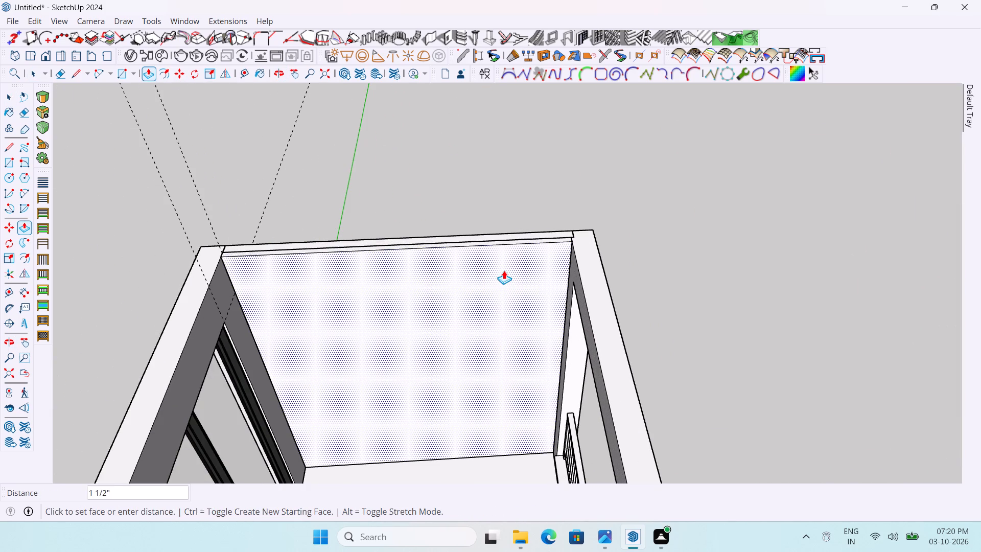
pyautogui.press('1')
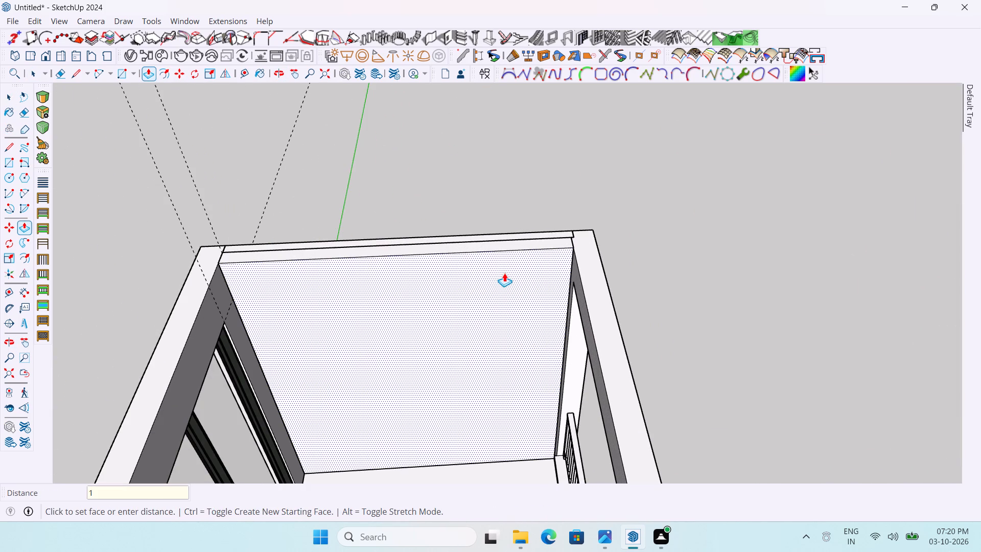
pyautogui.press('Return')
pyautogui.scroll(4, 582, 244)
pyautogui.press('space')
pyautogui.scroll(2, 571, 266)
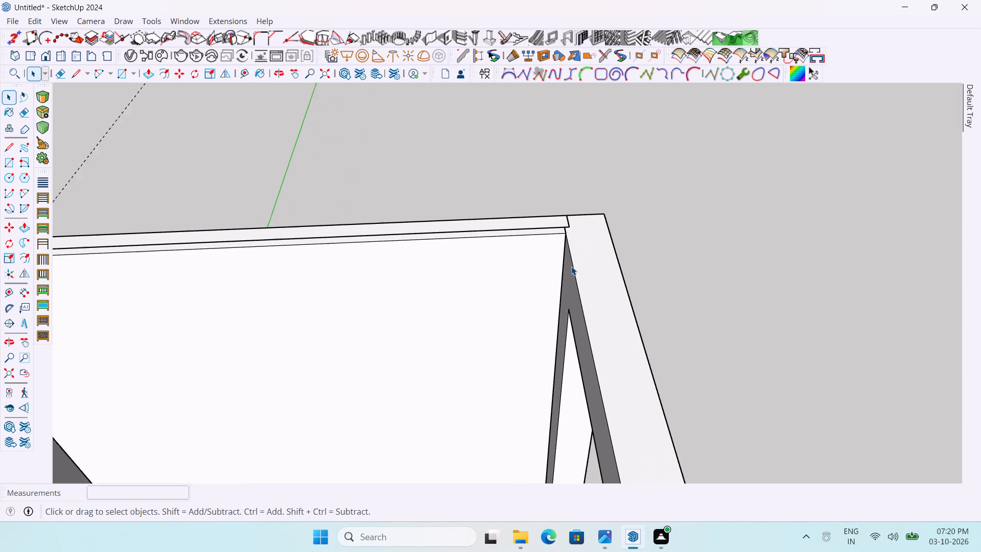
# Group the whole 1" back wall panel and open the group for editing.
pyautogui.scroll(1, 571, 266)
pyautogui.tripleClick(550, 266)
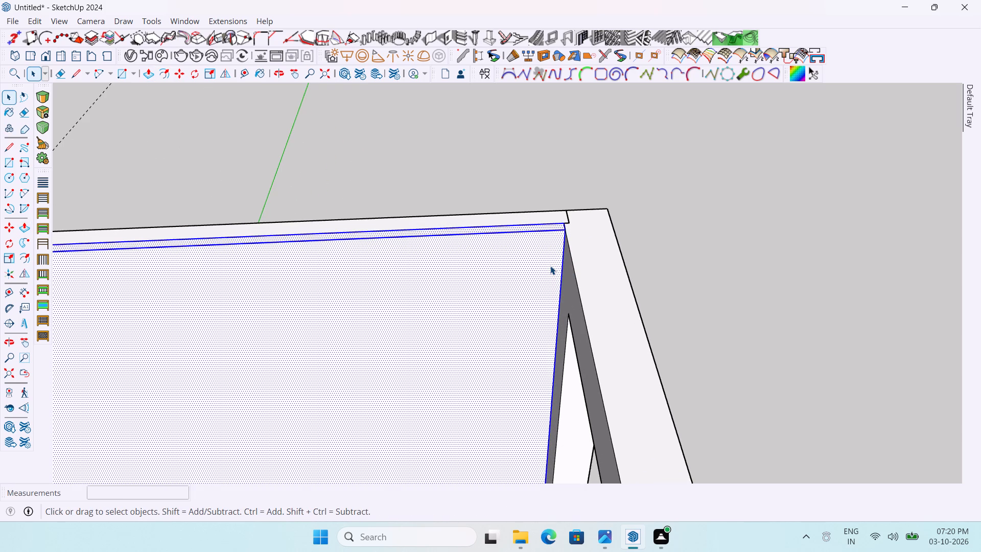
pyautogui.rightClick(550, 266)
pyautogui.click(606, 114)
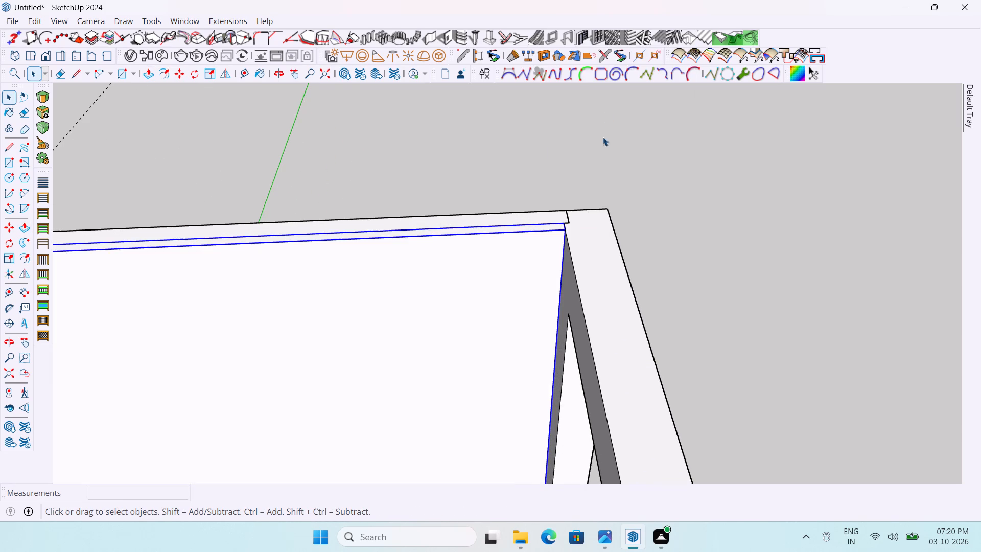
pyautogui.scroll(-3, 600, 180)
pyautogui.doubleClick(483, 239)
# Copy the panel's vertical side edge 10' 10" across to the opposite side, divided into five equal strips.
pyautogui.scroll(6, 589, 255)
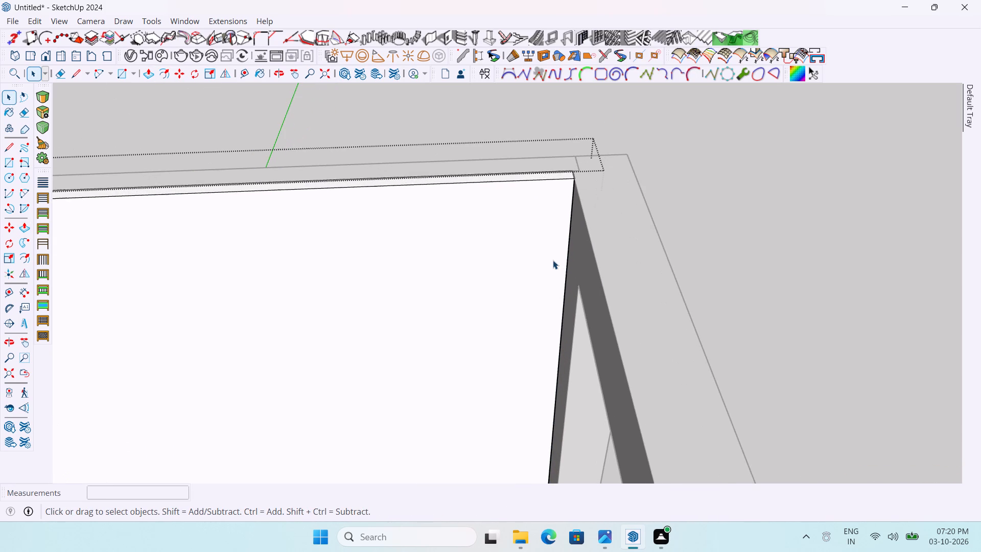
pyautogui.click(567, 273)
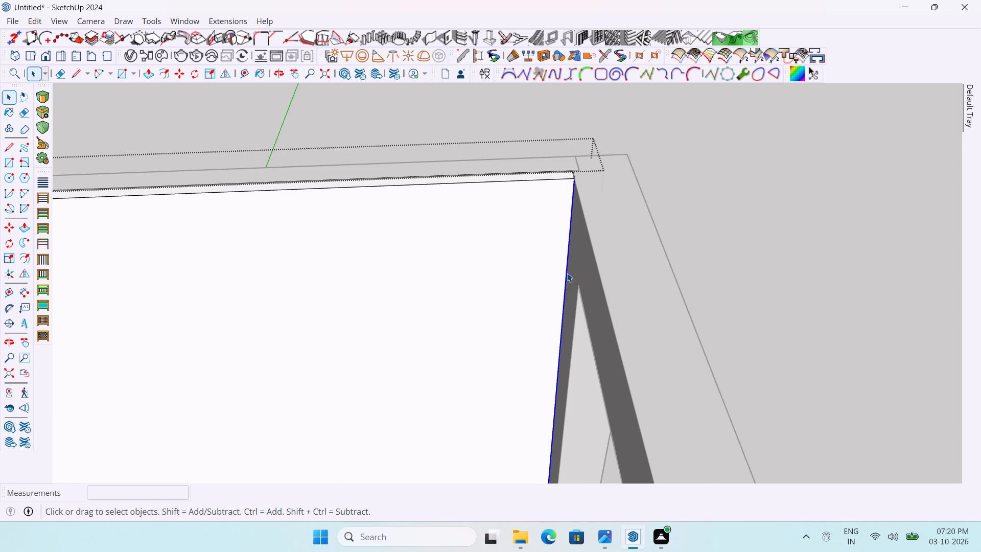
pyautogui.press('m')
pyautogui.keyDown('ctrl'); pyautogui.click(565, 274); pyautogui.keyUp('ctrl')
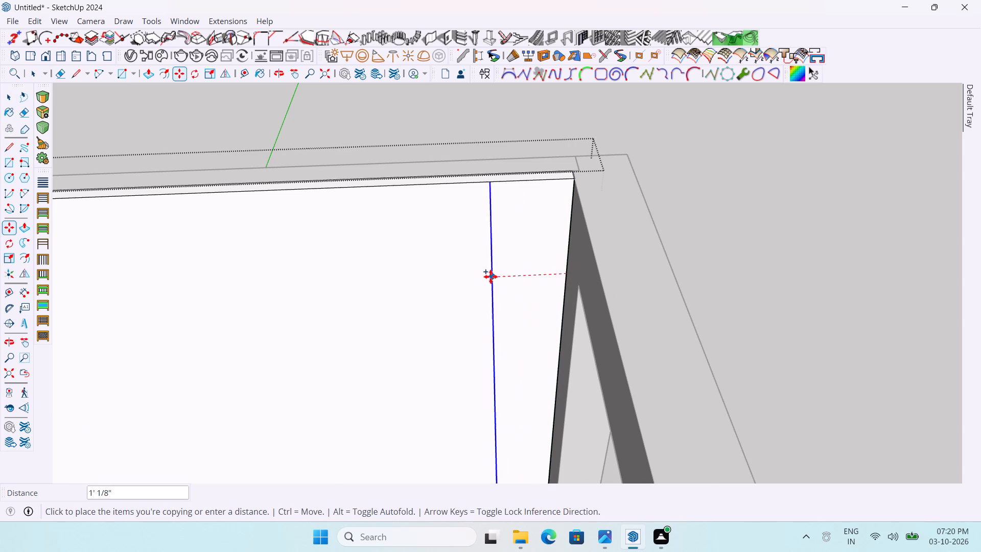
pyautogui.scroll(-8, 493, 275)
pyautogui.scroll(3, 158, 289)
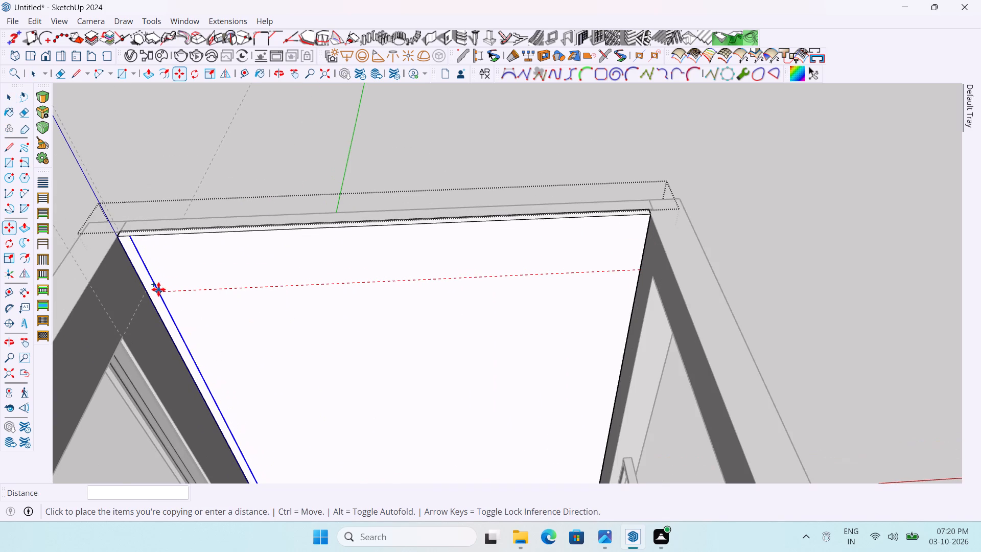
pyautogui.click(147, 290)
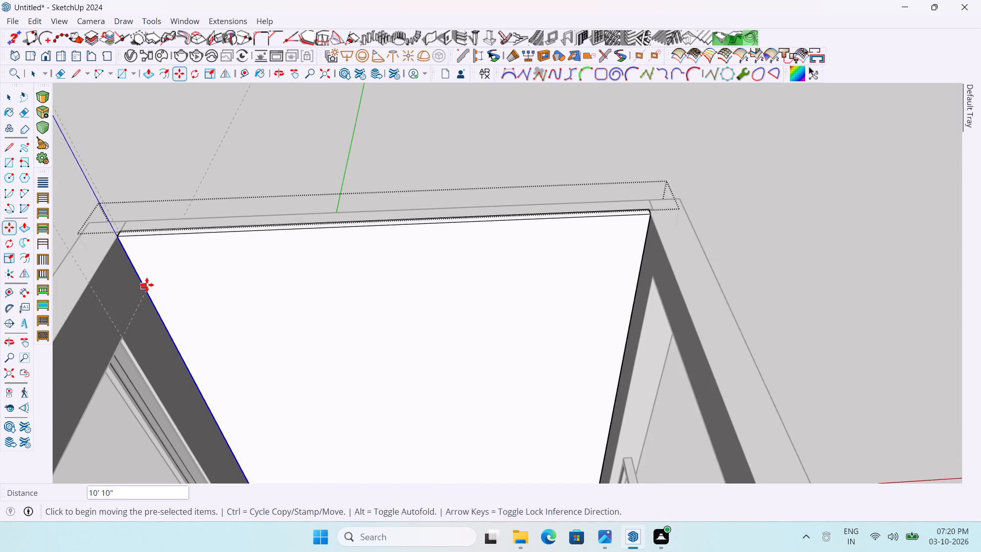
pyautogui.write('5/')
pyautogui.press('Return')
pyautogui.scroll(-5, 510, 235)
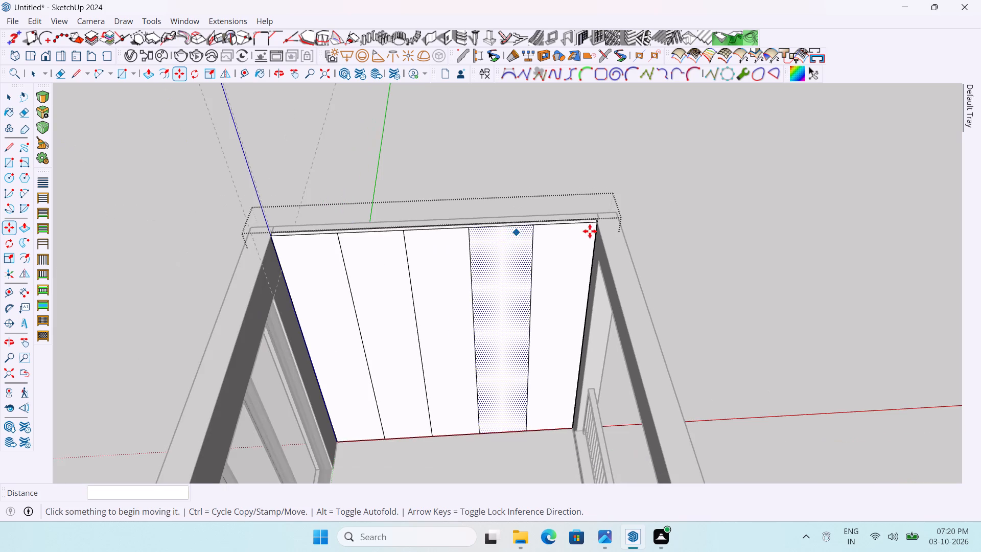
# Examine the rows and columns of the back wall panelling in the reference picture.
pyautogui.moveTo(765, 234); pyautogui.dragTo(735, 192, button='middle')
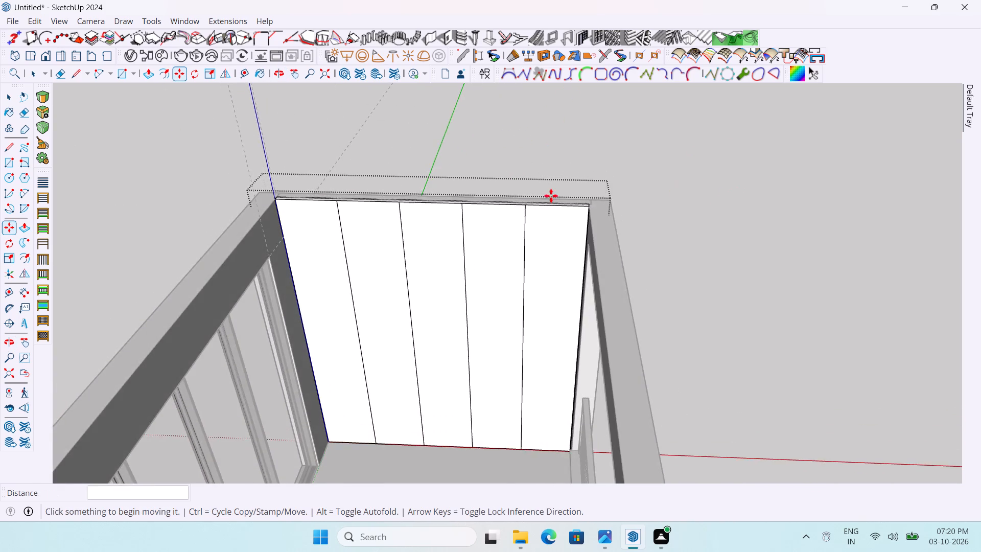
pyautogui.scroll(-15, 435, 214)
pyautogui.scroll(10, 852, 286)
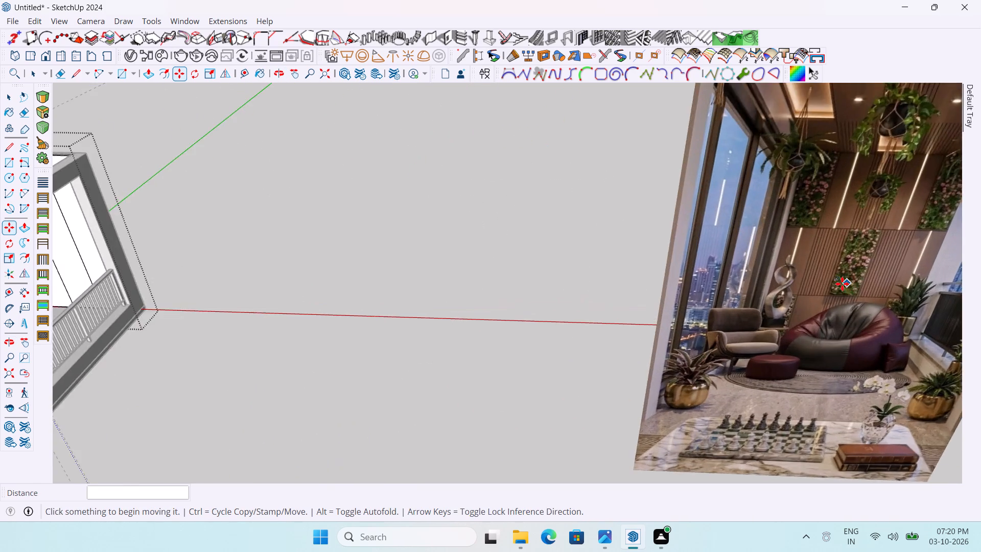
pyautogui.scroll(7, 826, 291)
pyautogui.scroll(-4, 775, 320)
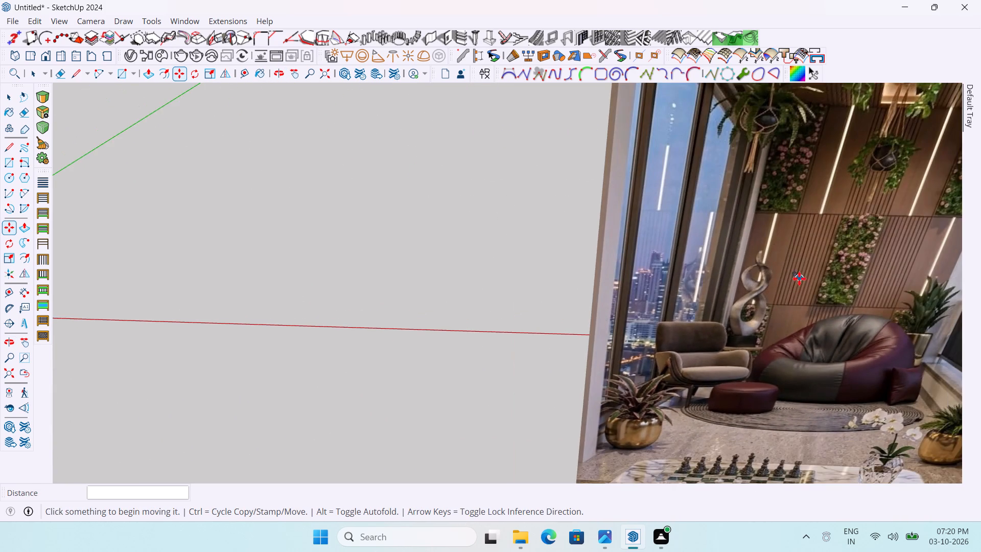
pyautogui.scroll(-2, 799, 280)
pyautogui.scroll(2, 832, 290)
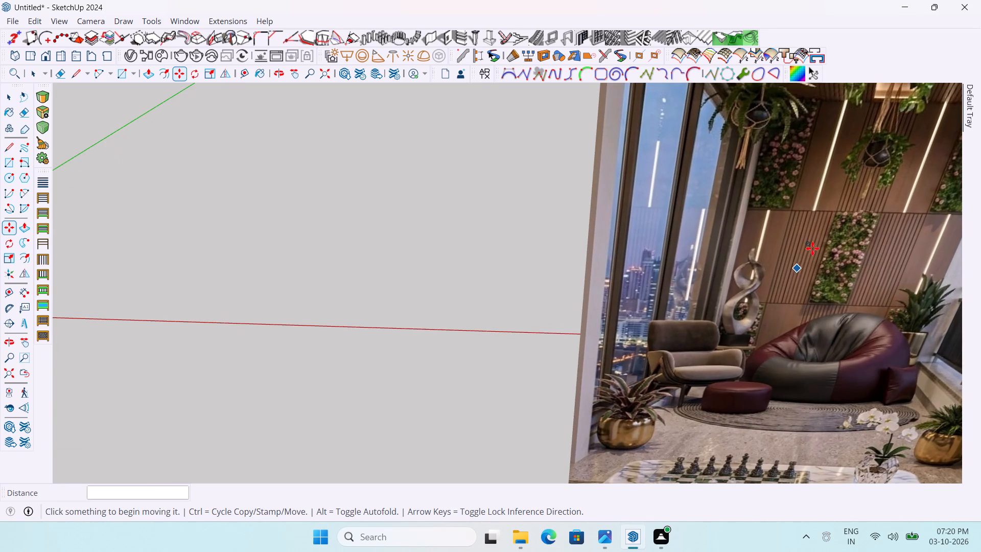
pyautogui.scroll(-8, 812, 250)
pyautogui.scroll(-4, 557, 256)
pyautogui.scroll(5, 212, 268)
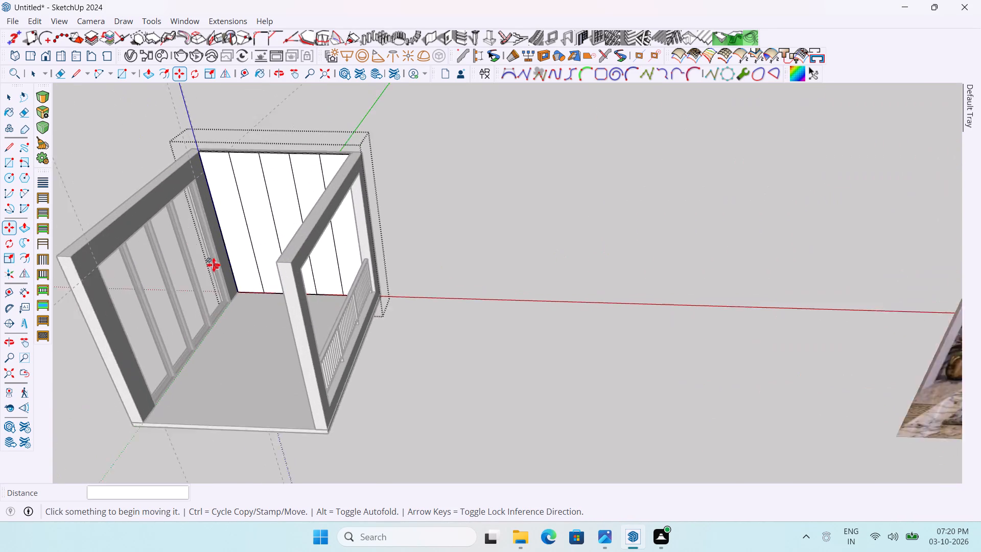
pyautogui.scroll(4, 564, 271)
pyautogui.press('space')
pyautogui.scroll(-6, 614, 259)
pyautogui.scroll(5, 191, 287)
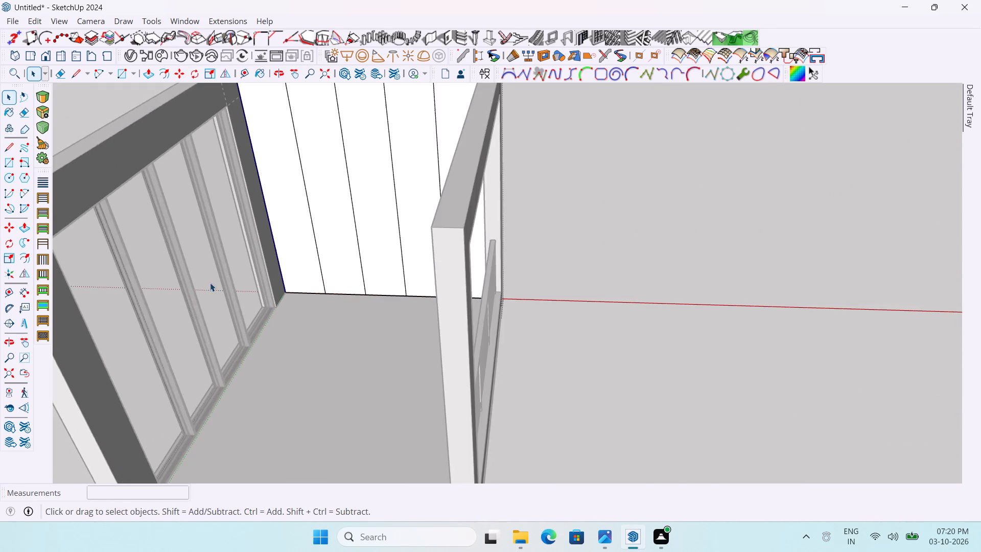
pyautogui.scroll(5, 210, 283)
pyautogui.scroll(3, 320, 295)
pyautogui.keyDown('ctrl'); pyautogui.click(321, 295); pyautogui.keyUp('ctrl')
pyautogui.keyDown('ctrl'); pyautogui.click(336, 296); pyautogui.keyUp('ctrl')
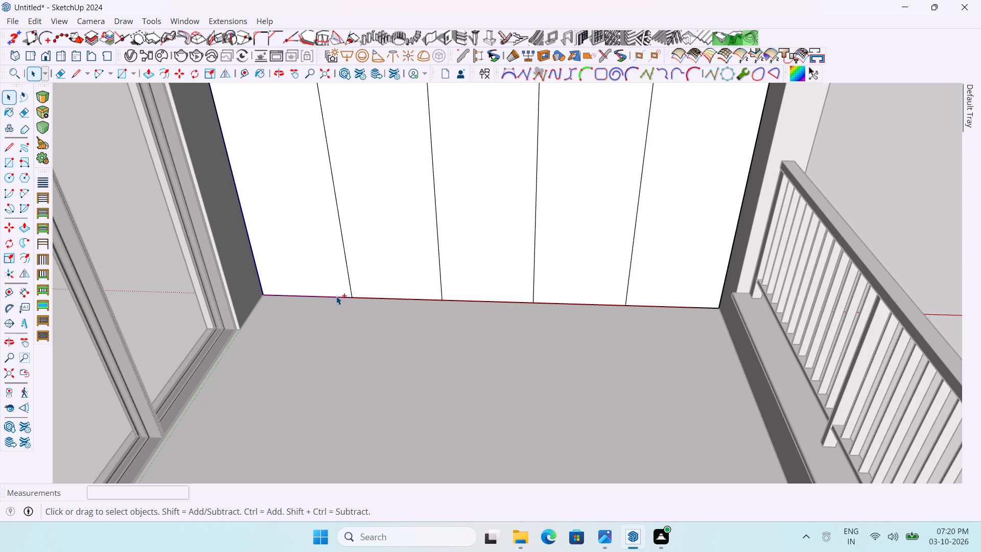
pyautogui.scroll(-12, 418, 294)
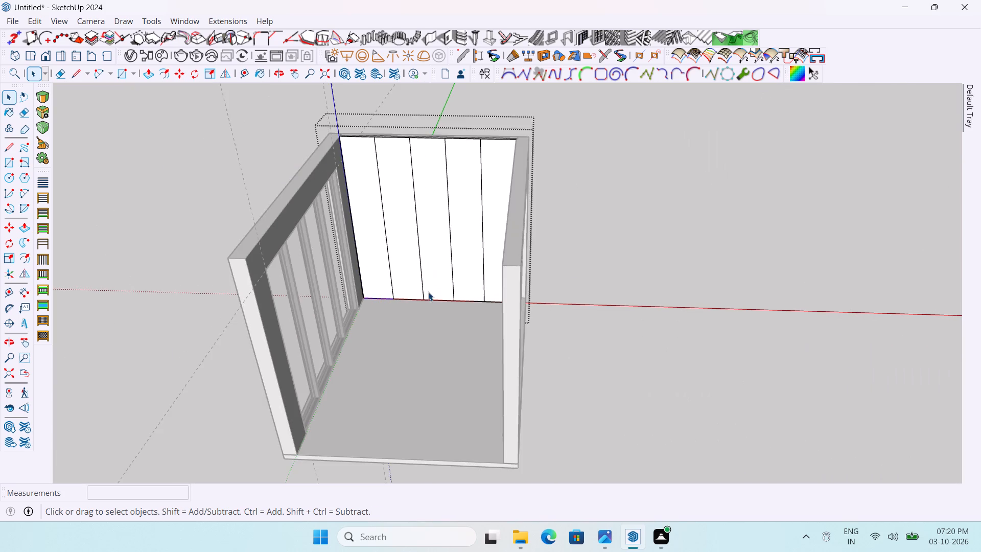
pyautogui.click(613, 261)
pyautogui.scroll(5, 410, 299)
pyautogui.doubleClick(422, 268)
# Copy the five bottom edge segments of the back wall panel 12' up to its top edge, divided into three equal rows.
pyautogui.scroll(9, 383, 287)
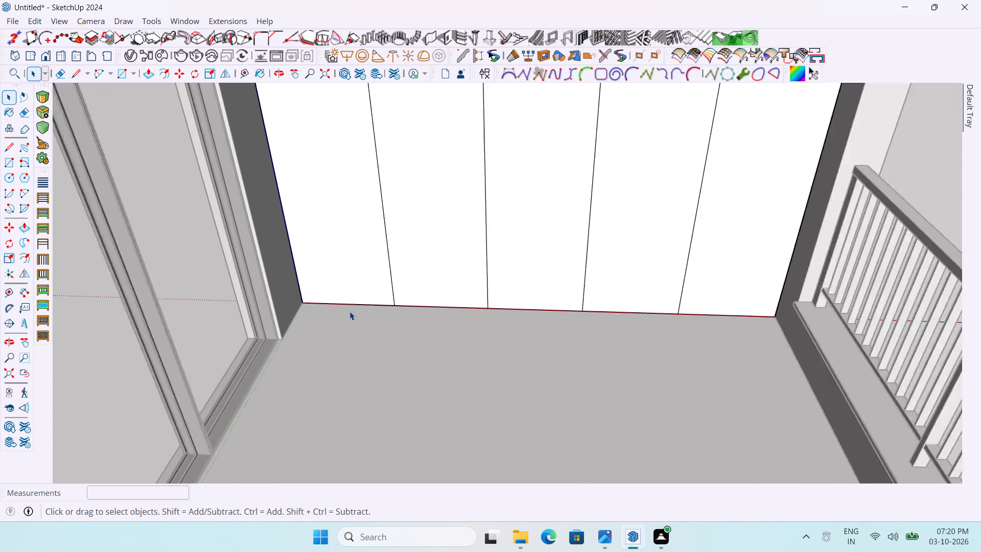
pyautogui.scroll(1, 349, 311)
pyautogui.keyDown('ctrl'); pyautogui.click(359, 300); pyautogui.keyUp('ctrl')
pyautogui.keyDown('ctrl'); pyautogui.click(359, 301); pyautogui.keyUp('ctrl')
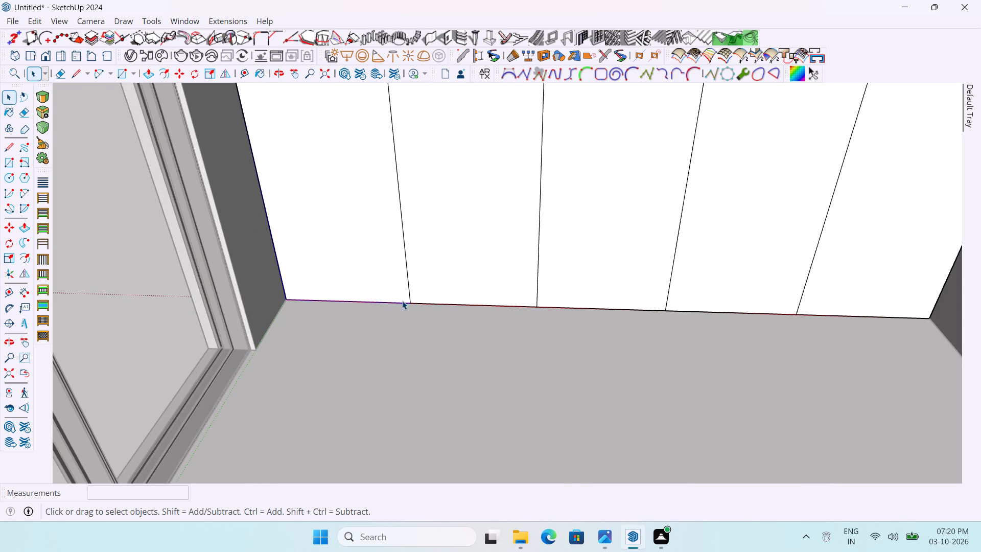
pyautogui.keyDown('ctrl'); pyautogui.click(447, 304); pyautogui.keyUp('ctrl')
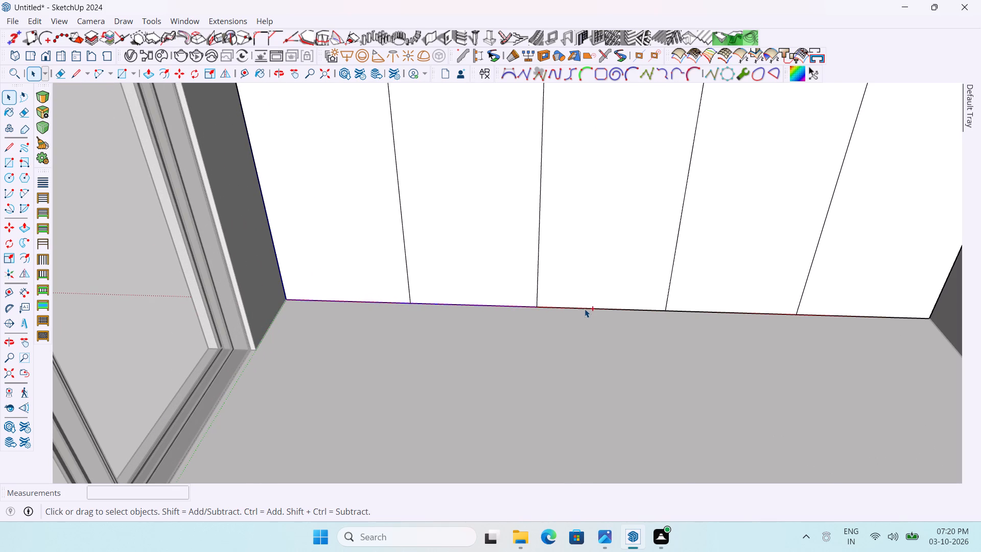
pyautogui.keyDown('ctrl'); pyautogui.click(585, 309); pyautogui.keyUp('ctrl')
pyautogui.keyDown('ctrl'); pyautogui.click(708, 312); pyautogui.keyUp('ctrl')
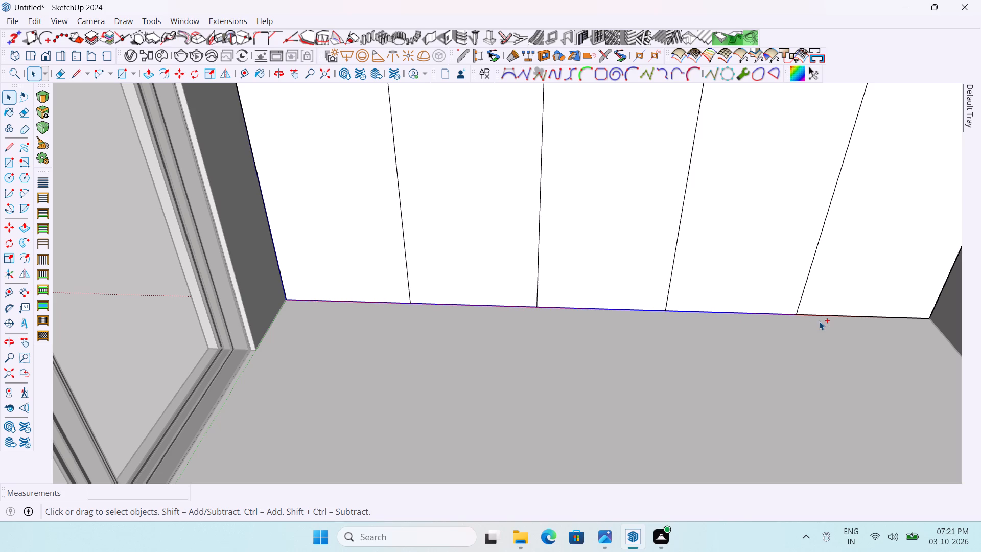
pyautogui.keyDown('ctrl'); pyautogui.click(824, 314); pyautogui.keyUp('ctrl')
pyautogui.press('m')
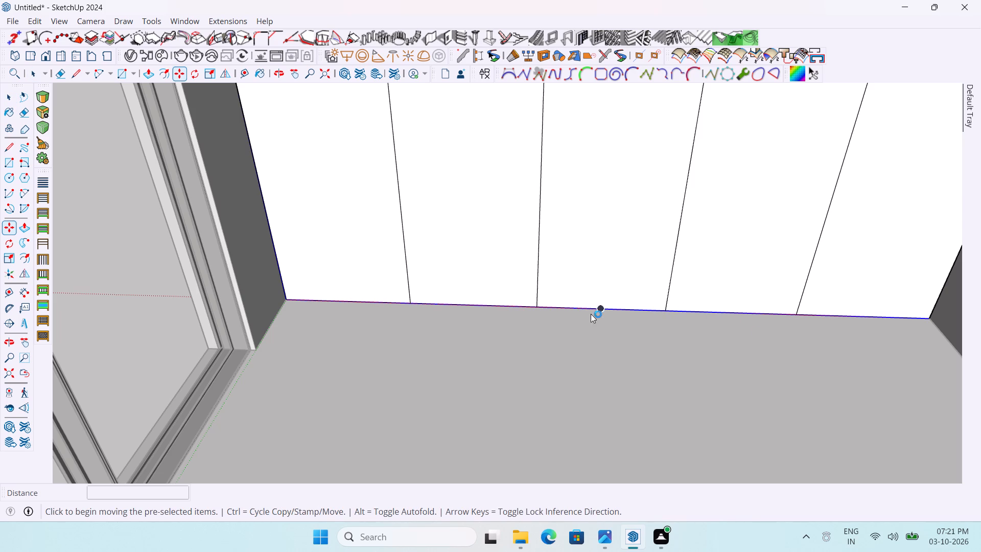
pyautogui.keyDown('ctrl'); pyautogui.click(597, 311); pyautogui.keyUp('ctrl')
pyautogui.scroll(-5, 576, 266)
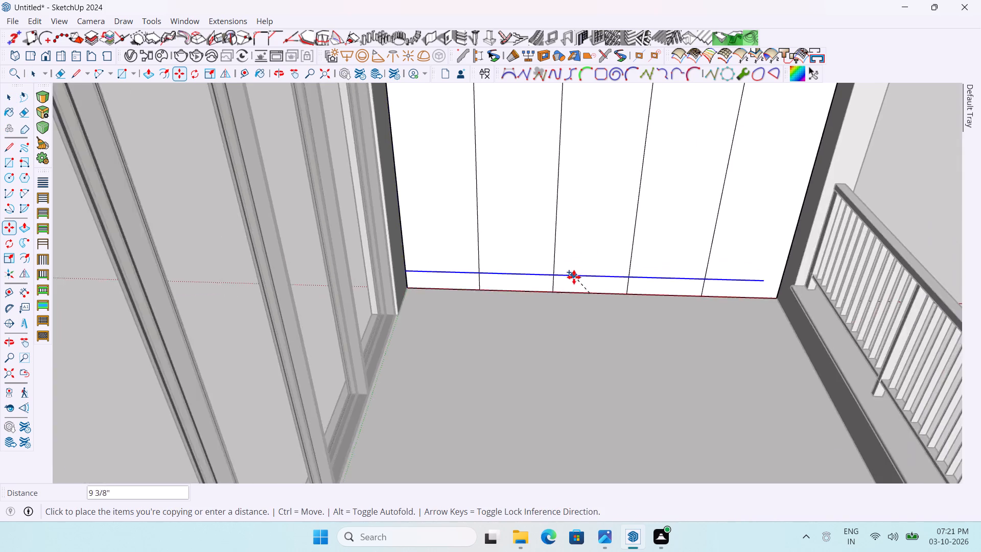
pyautogui.scroll(-9, 574, 277)
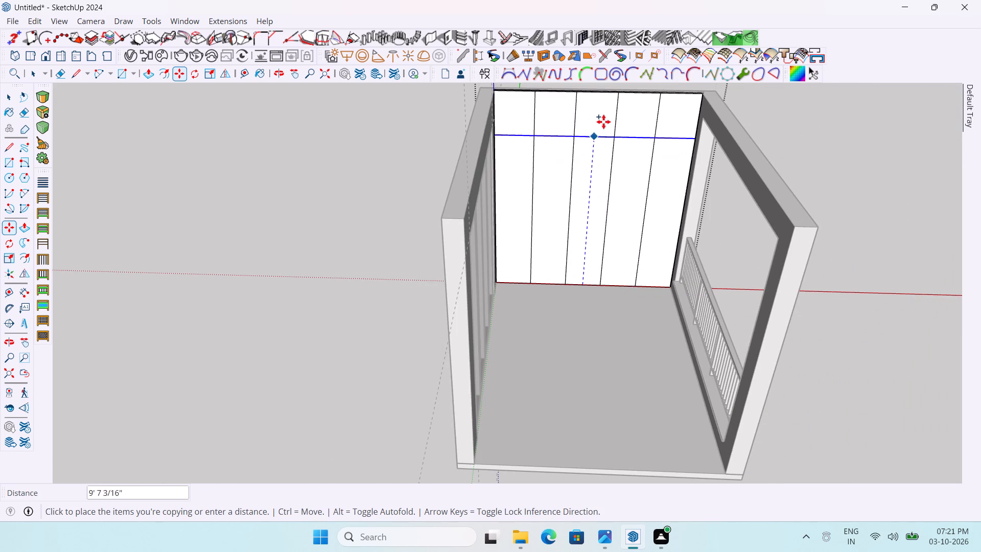
pyautogui.scroll(2, 602, 114)
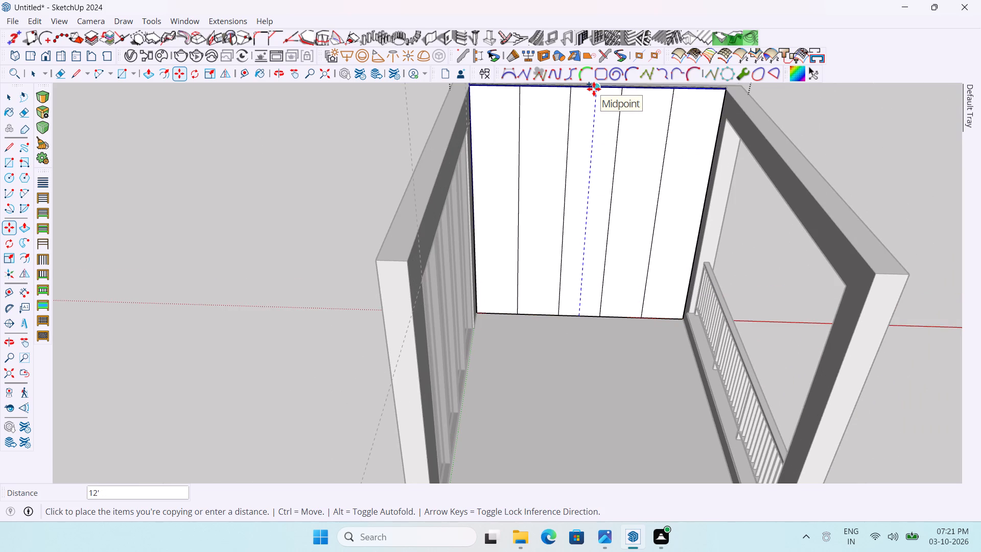
pyautogui.click(594, 89)
pyautogui.write('3/')
pyautogui.press('Return')
# Examine the back wall's panel grid, planted sections and light strips in the reference picture for comparison with the model.
pyautogui.scroll(-5, 588, 209)
pyautogui.moveTo(733, 214); pyautogui.dragTo(834, 234, button='middle')
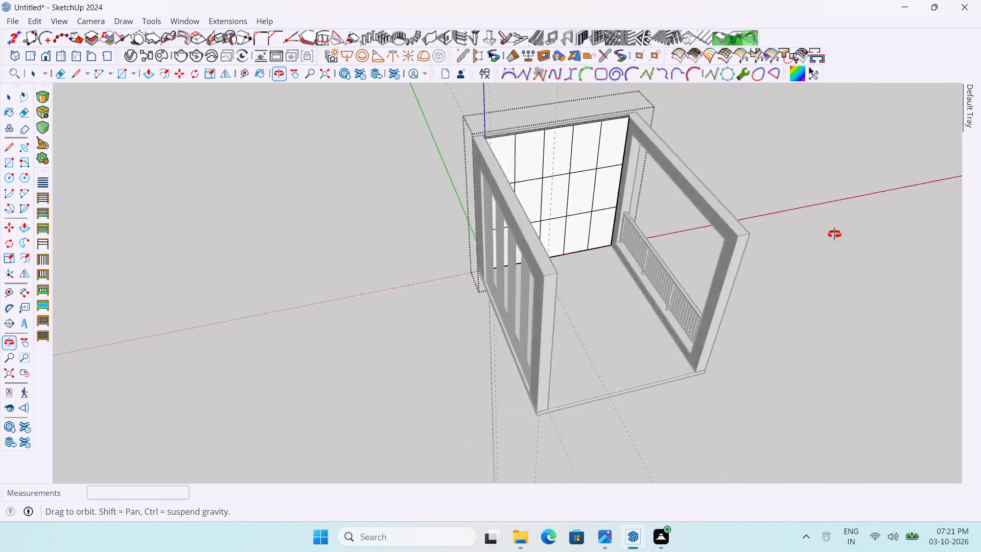
pyautogui.moveTo(834, 234); pyautogui.dragTo(707, 210, button='middle')
pyautogui.scroll(4, 684, 118)
pyautogui.scroll(-6, 321, 298)
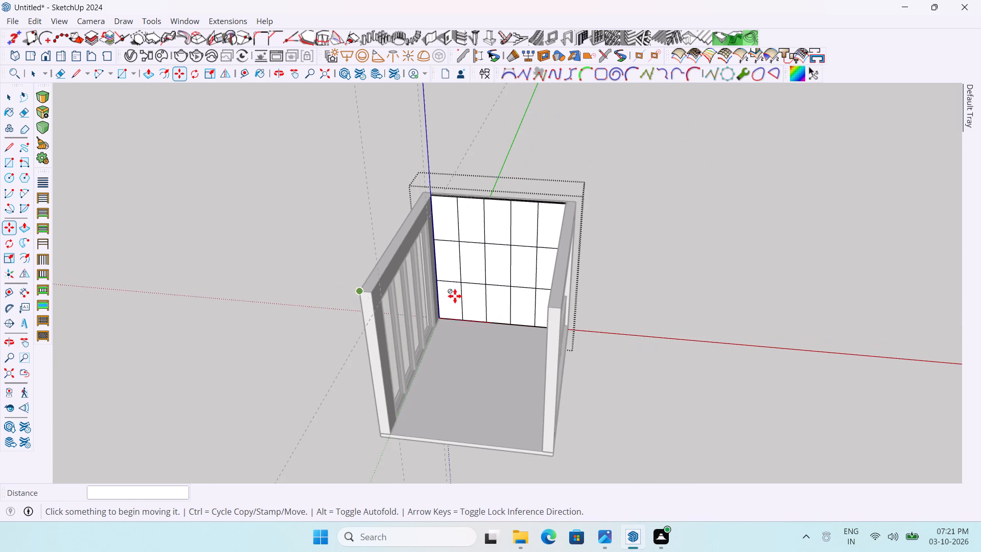
pyautogui.scroll(3, 552, 190)
pyautogui.scroll(-11, 214, 316)
pyautogui.scroll(9, 867, 365)
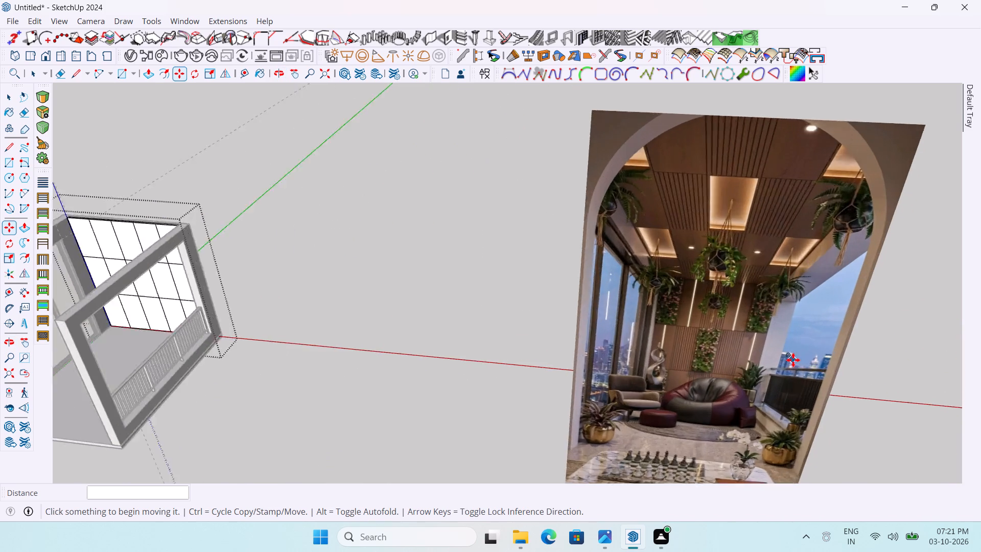
pyautogui.scroll(2, 793, 360)
pyautogui.scroll(3, 713, 346)
pyautogui.scroll(-5, 751, 315)
pyautogui.scroll(5, 751, 315)
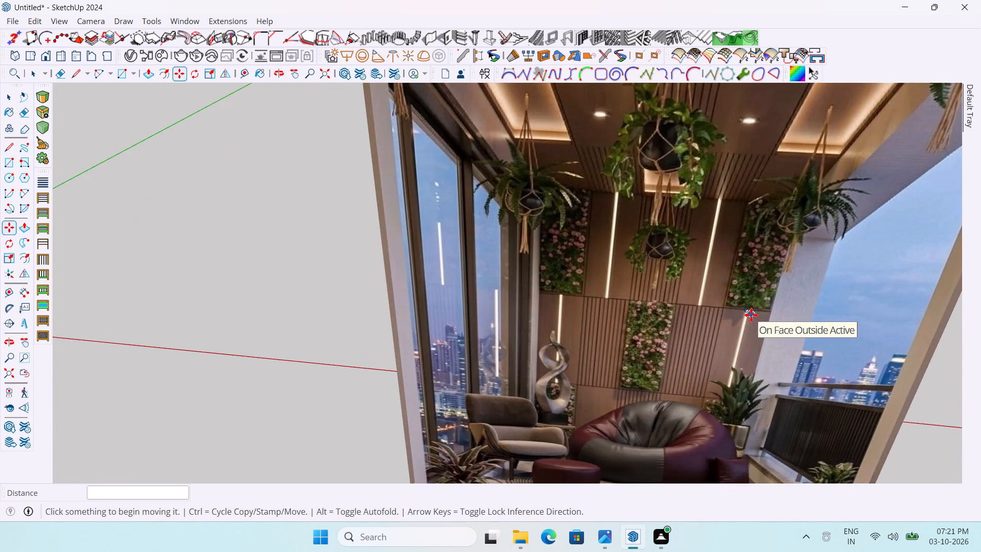
pyautogui.scroll(-4, 751, 315)
pyautogui.scroll(-6, 841, 319)
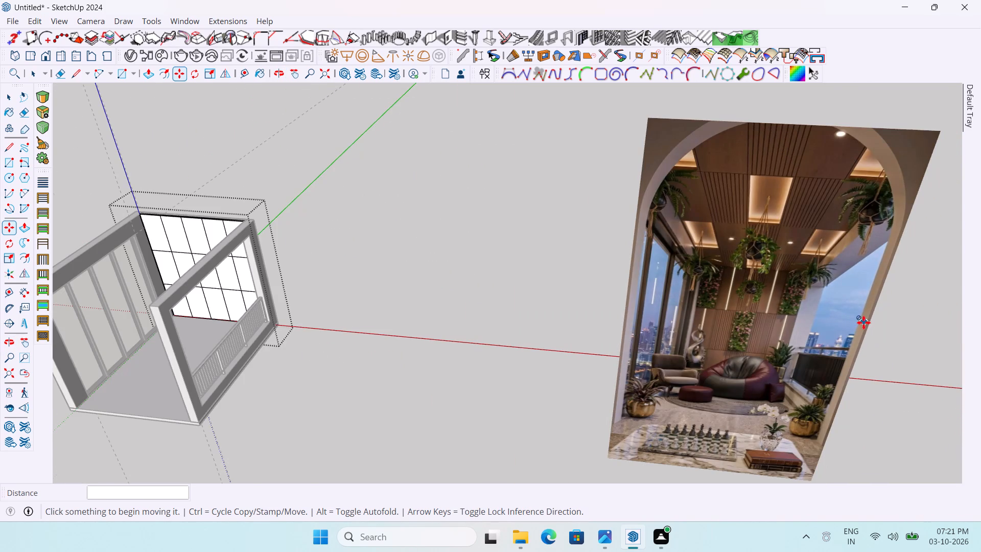
pyautogui.scroll(-3, 863, 323)
pyautogui.scroll(6, 211, 331)
pyautogui.scroll(-6, 201, 321)
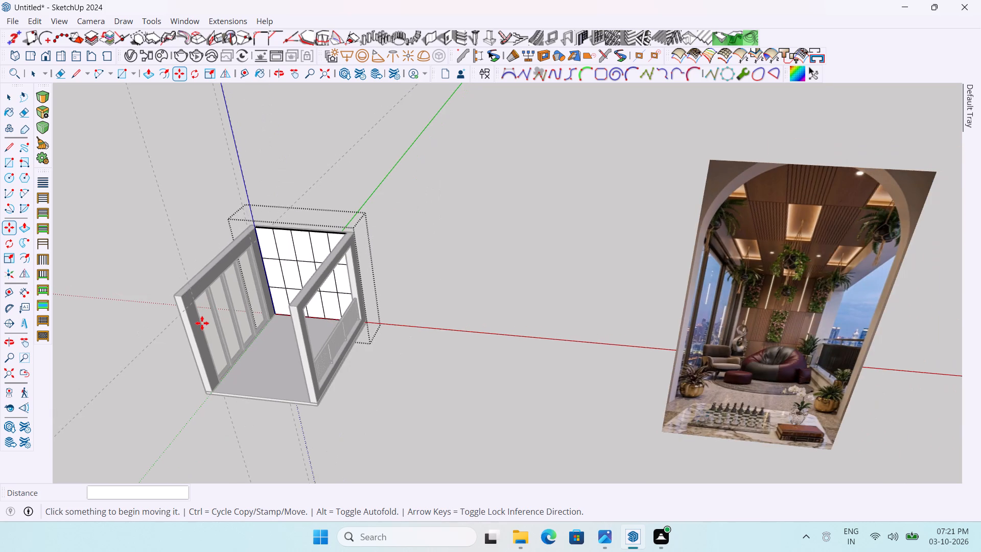
# Offset the outline of the back wall grid's top-row cell beside the sliding door wall 1" inward.
pyautogui.scroll(4, 248, 297)
pyautogui.scroll(-2, 254, 294)
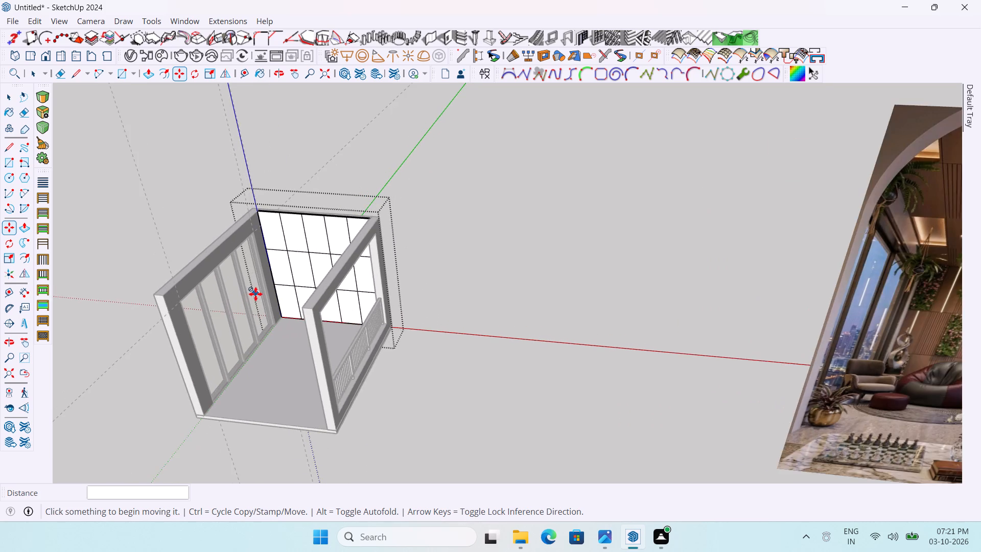
pyautogui.scroll(-2, 255, 294)
pyautogui.scroll(4, 255, 294)
pyautogui.moveTo(262, 295); pyautogui.dragTo(338, 345, button='middle')
pyautogui.scroll(5, 245, 267)
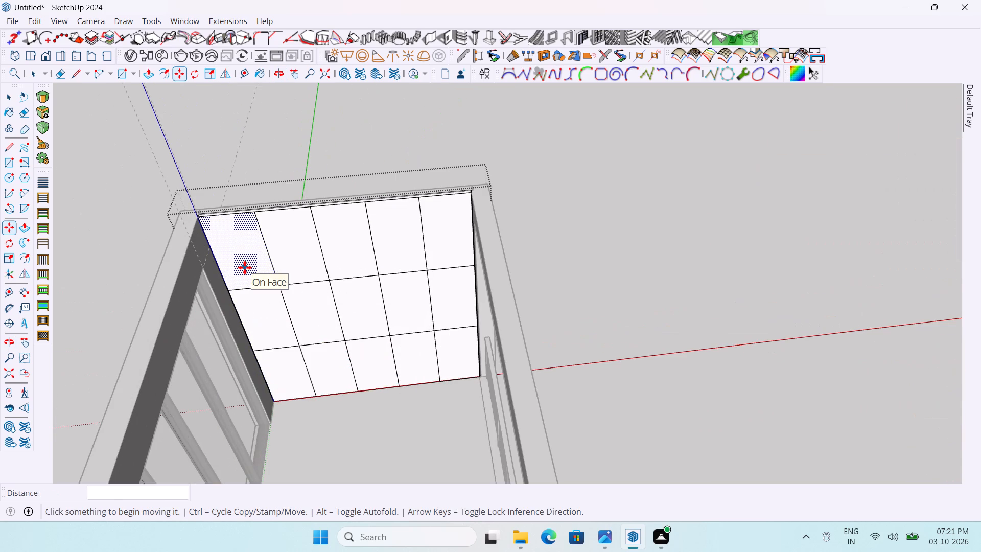
pyautogui.press('f')
pyautogui.scroll(5, 226, 264)
pyautogui.click(226, 264)
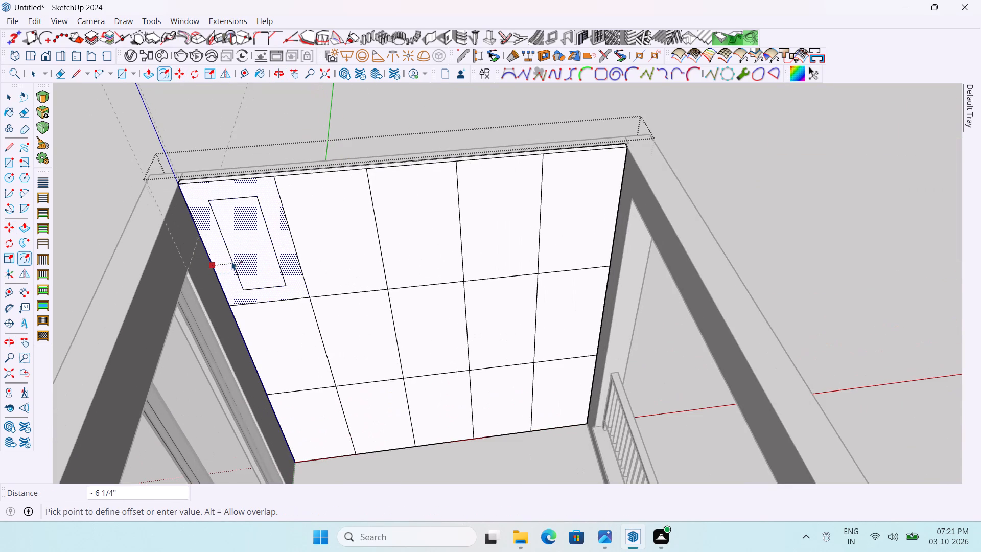
pyautogui.press('1')
pyautogui.press('Return')
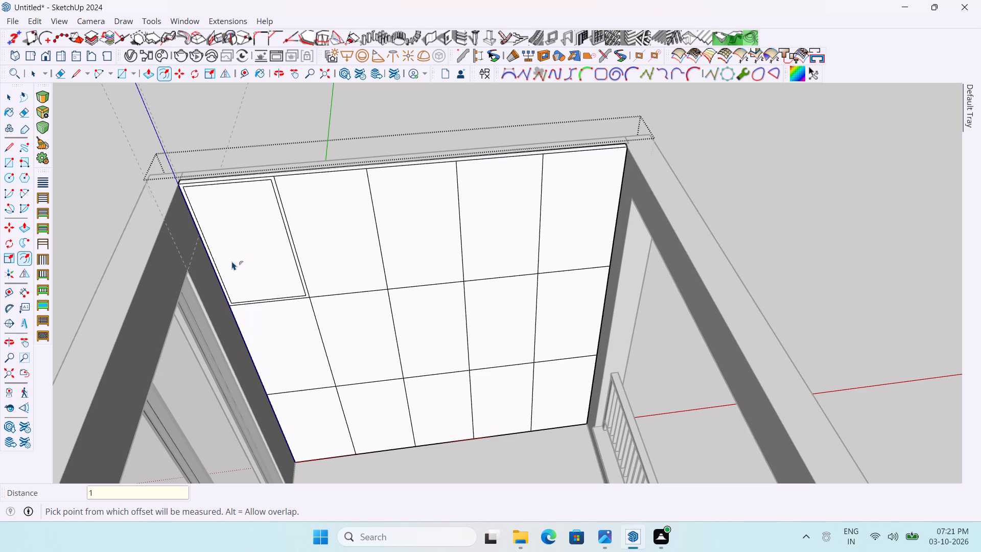
# Offset the outlines of the top-row corner cell beside the railing wall and the grid's central cell 1" inward.
pyautogui.click(547, 237)
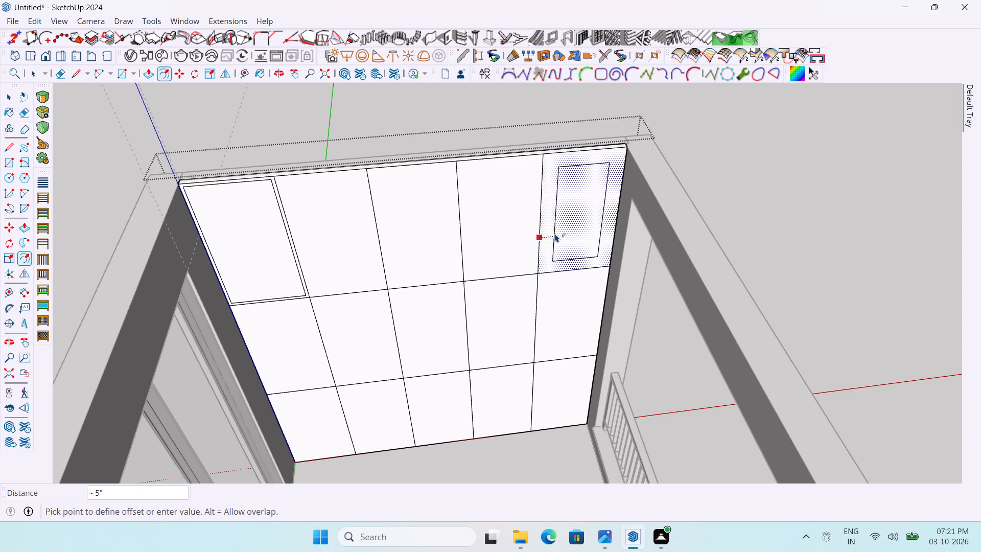
pyautogui.press('1')
pyautogui.press('Return')
pyautogui.scroll(-4, 357, 195)
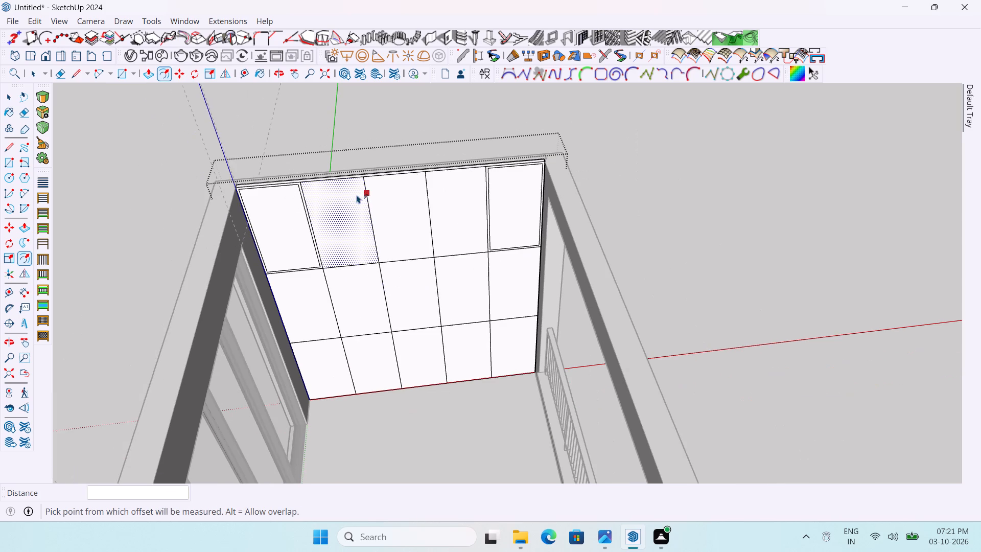
pyautogui.click(403, 291)
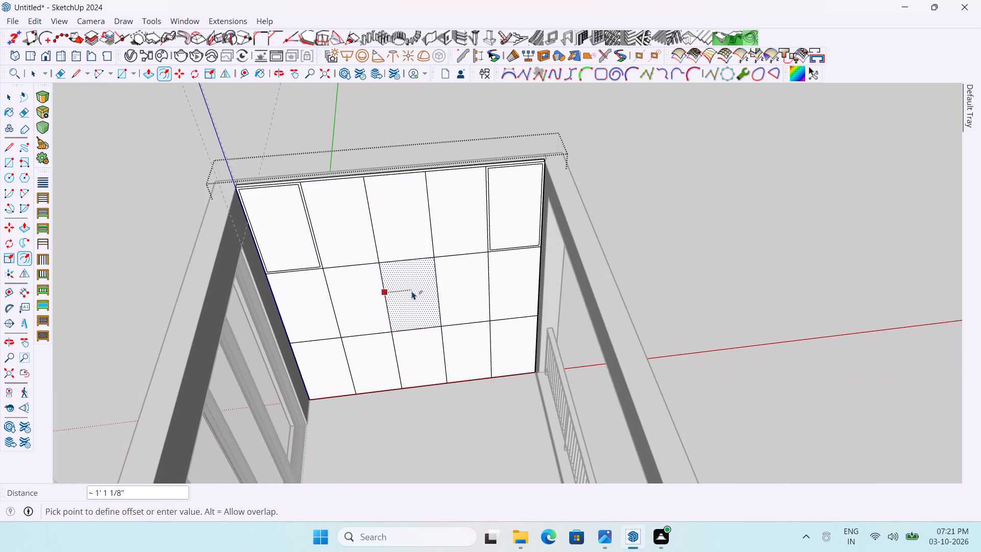
pyautogui.press('1')
pyautogui.press('Return')
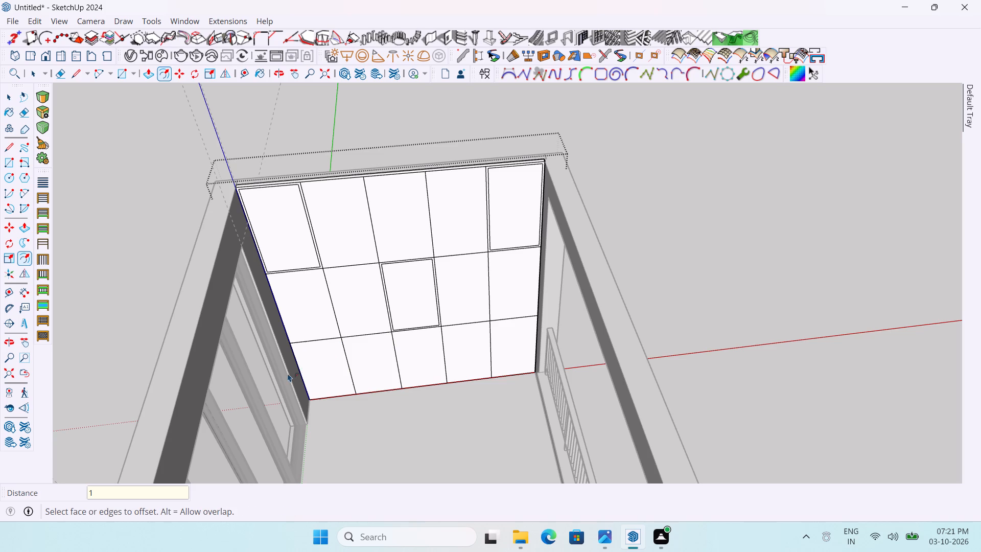
# Offset the outlines of the two bottom-row corner cells of the back wall grid 1" inward.
pyautogui.click(303, 368)
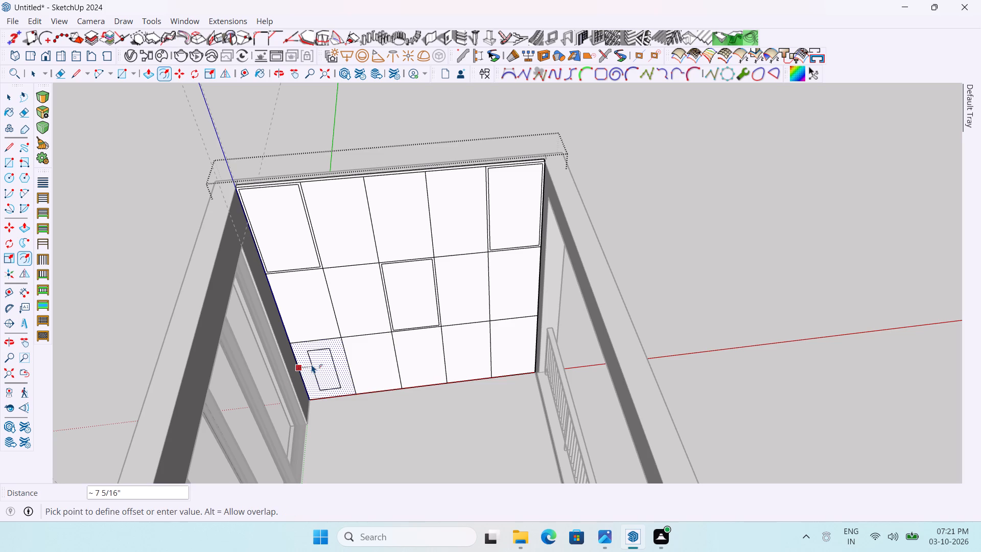
pyautogui.press('1')
pyautogui.press('Return')
pyautogui.scroll(2, 495, 374)
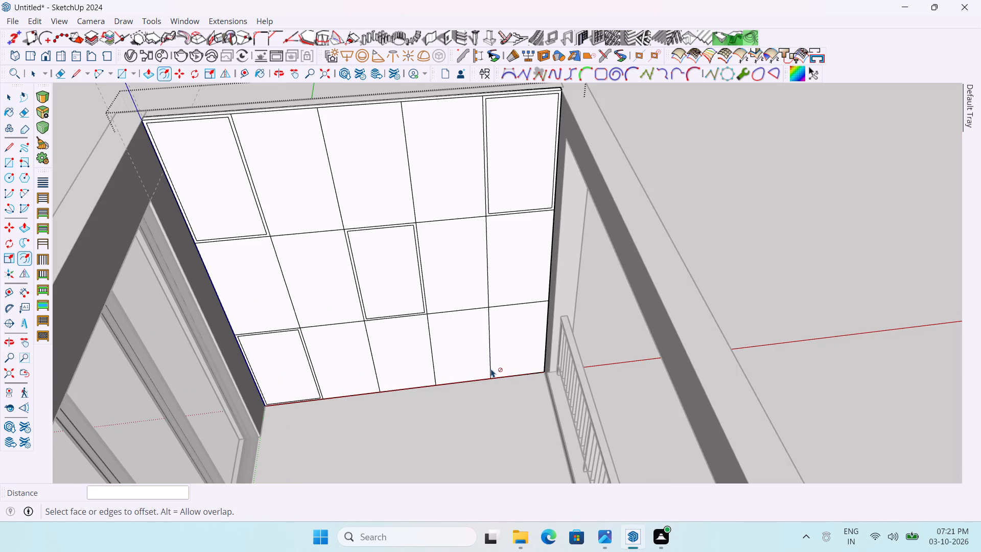
pyautogui.click(488, 358)
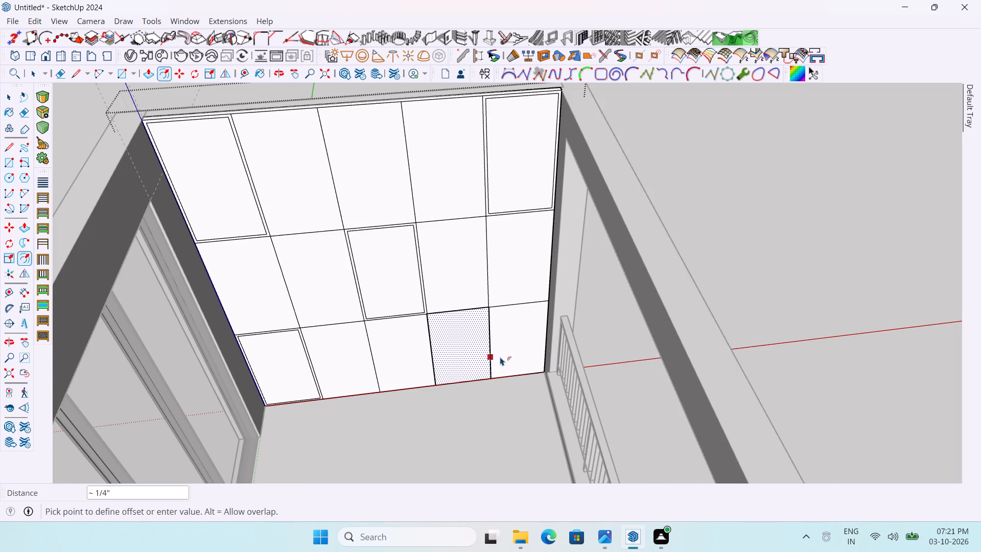
pyautogui.press('Escape')
pyautogui.click(501, 353)
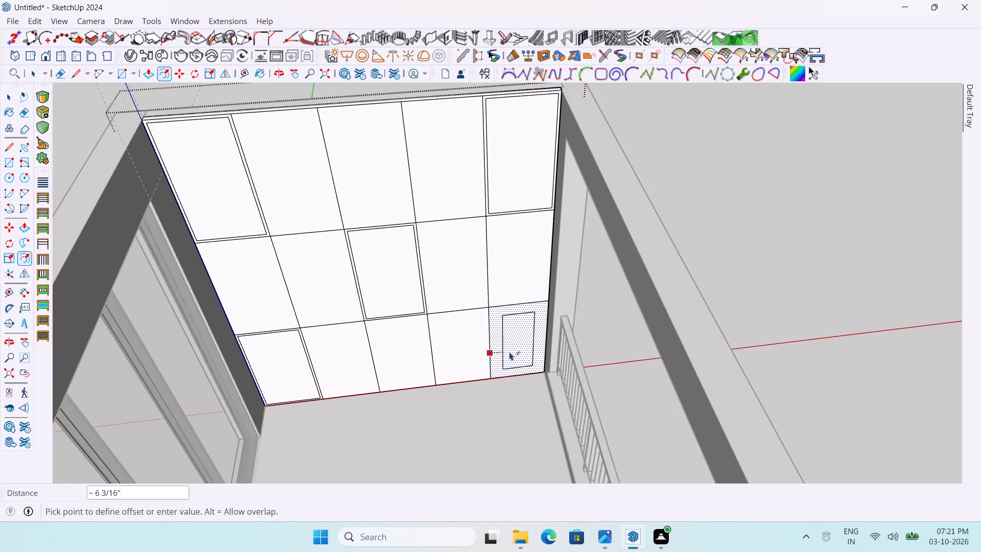
pyautogui.press('1')
pyautogui.press('Return')
# Push the inner face of the top-row corner cell beside the railing wall in by 1".
pyautogui.scroll(-4, 527, 353)
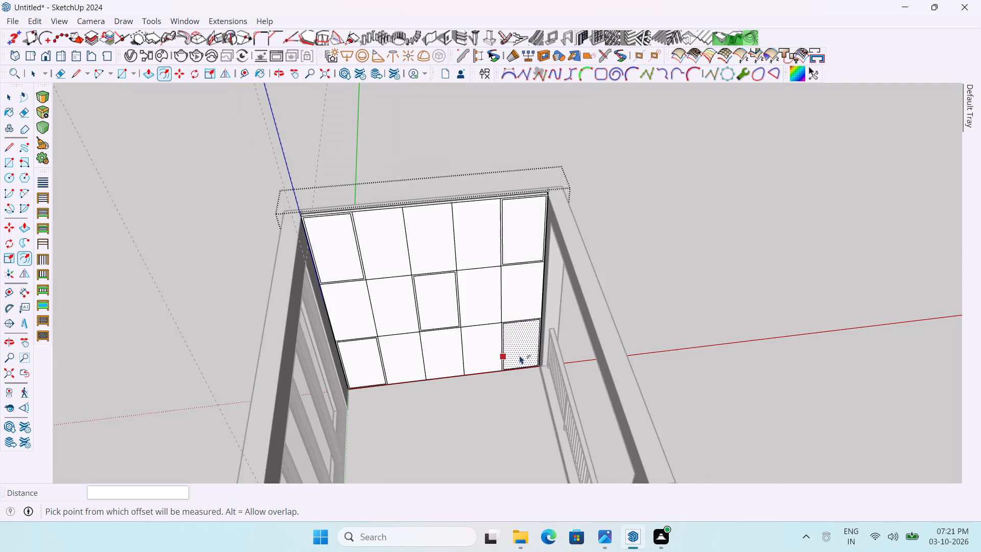
pyautogui.moveTo(519, 355); pyautogui.dragTo(700, 388, button='middle')
pyautogui.scroll(4, 525, 267)
pyautogui.press('p')
pyautogui.scroll(3, 513, 231)
pyautogui.press('space')
pyautogui.click(650, 251)
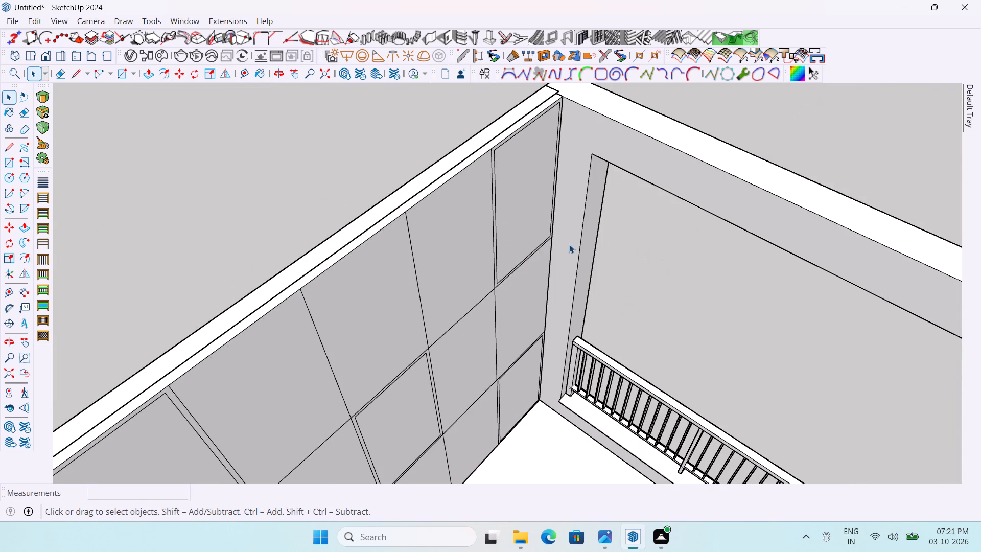
pyautogui.doubleClick(532, 244)
pyautogui.press('p')
pyautogui.click(505, 227)
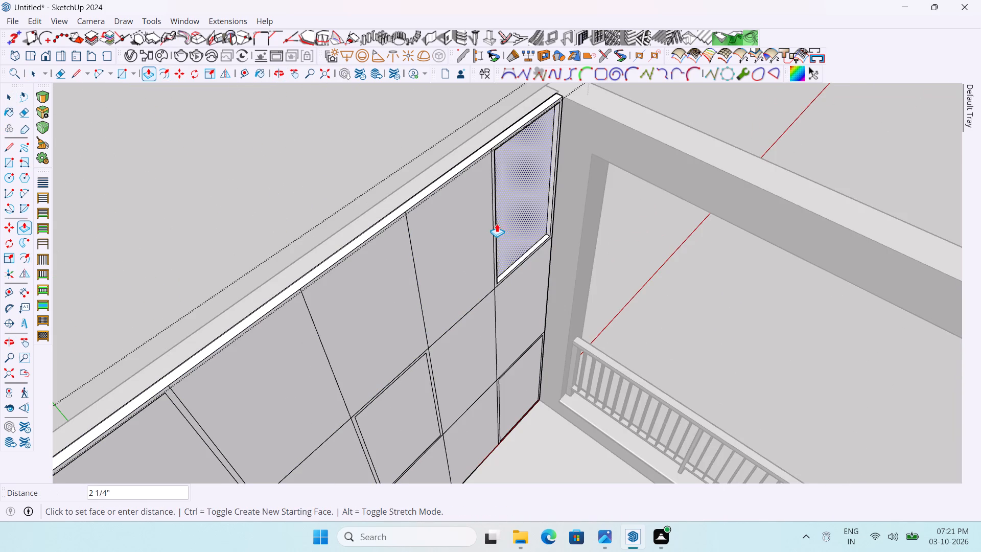
pyautogui.press('1')
pyautogui.press('Return')
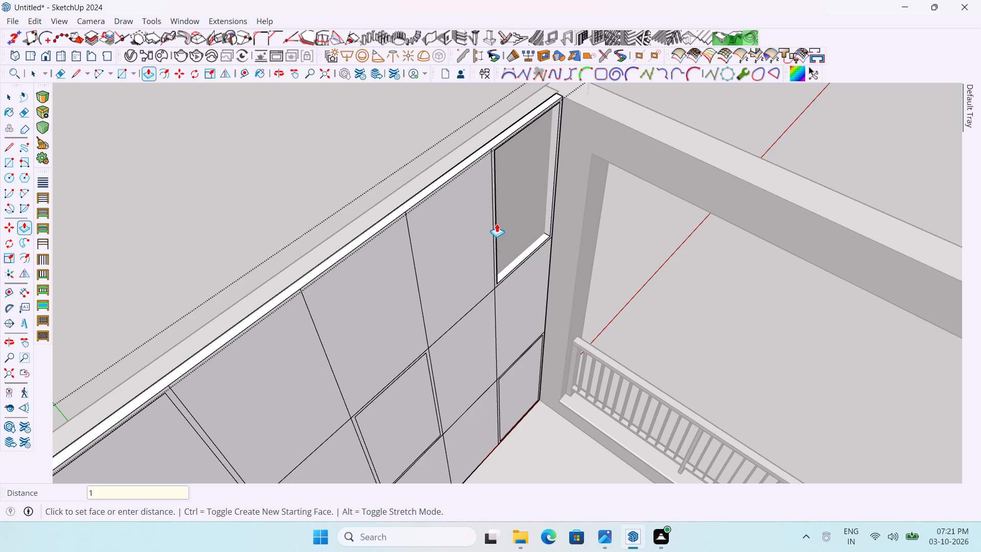
# Recess the inner faces of the other top corner cell, the central cell and both bottom corner cells by the same 1".
pyautogui.scroll(-6, 554, 176)
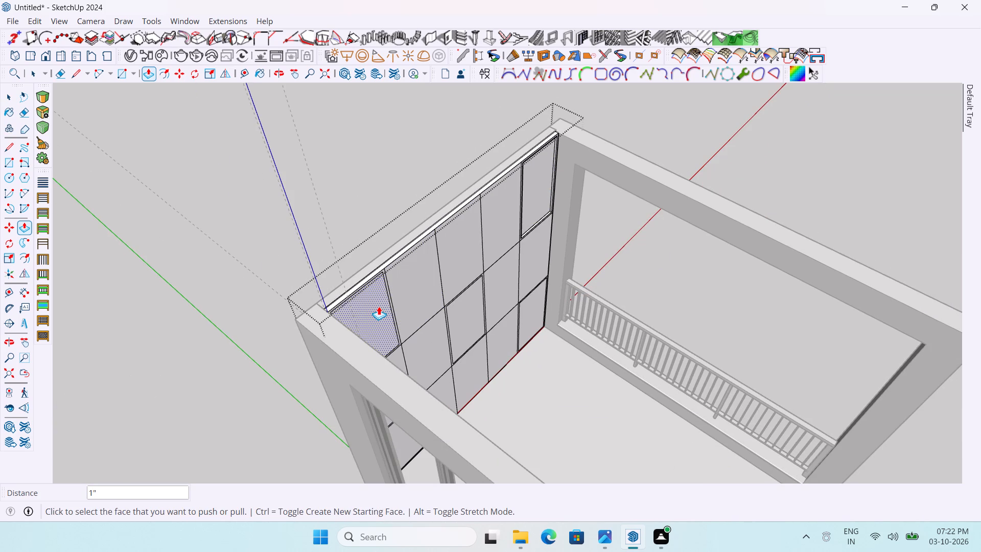
pyautogui.doubleClick(379, 306)
pyautogui.doubleClick(458, 319)
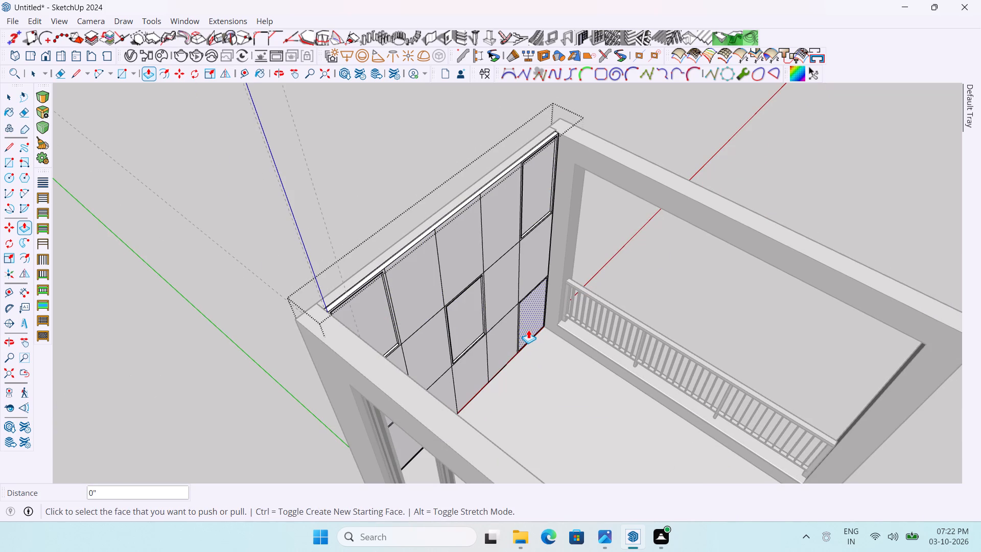
pyautogui.doubleClick(528, 330)
pyautogui.moveTo(528, 344); pyautogui.dragTo(404, 370, button='middle')
pyautogui.scroll(4, 391, 386)
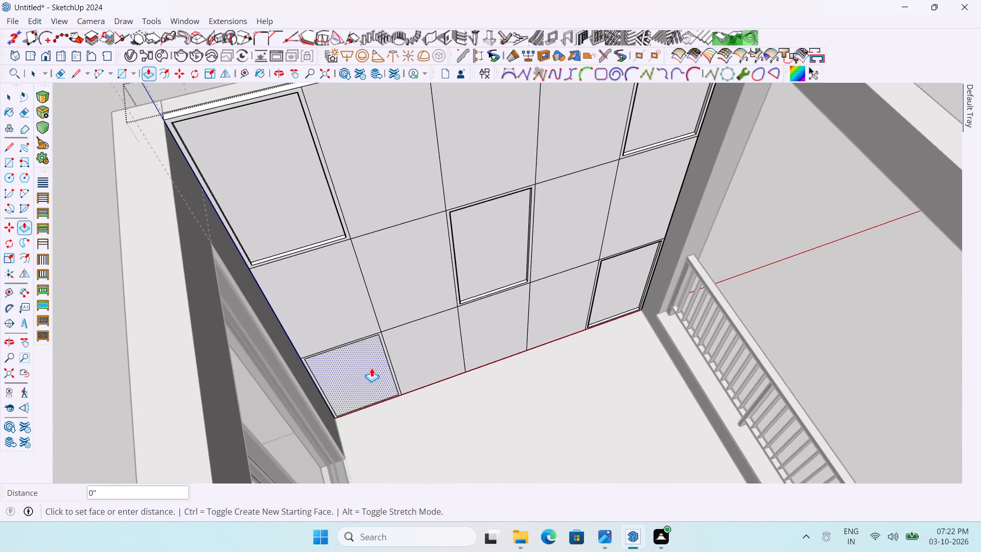
pyautogui.doubleClick(371, 368)
# Examine the back wall's slatted and planted sections in the reference picture for comparison with the model's recessed grid.
pyautogui.scroll(-5, 379, 380)
pyautogui.scroll(7, 322, 191)
pyautogui.moveTo(372, 228); pyautogui.dragTo(319, 191, button='middle')
pyautogui.scroll(-20, 276, 220)
pyautogui.scroll(-3, 276, 220)
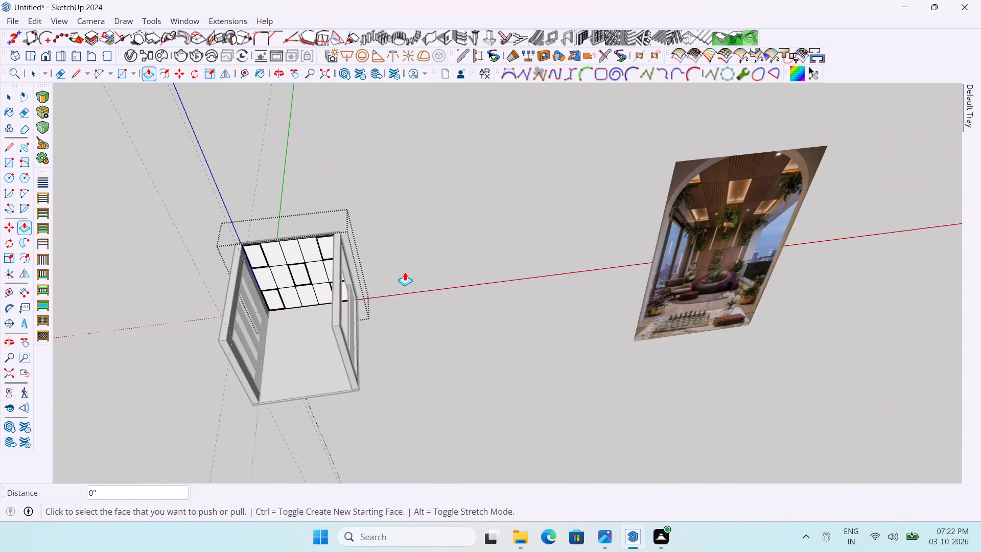
pyautogui.scroll(19, 734, 180)
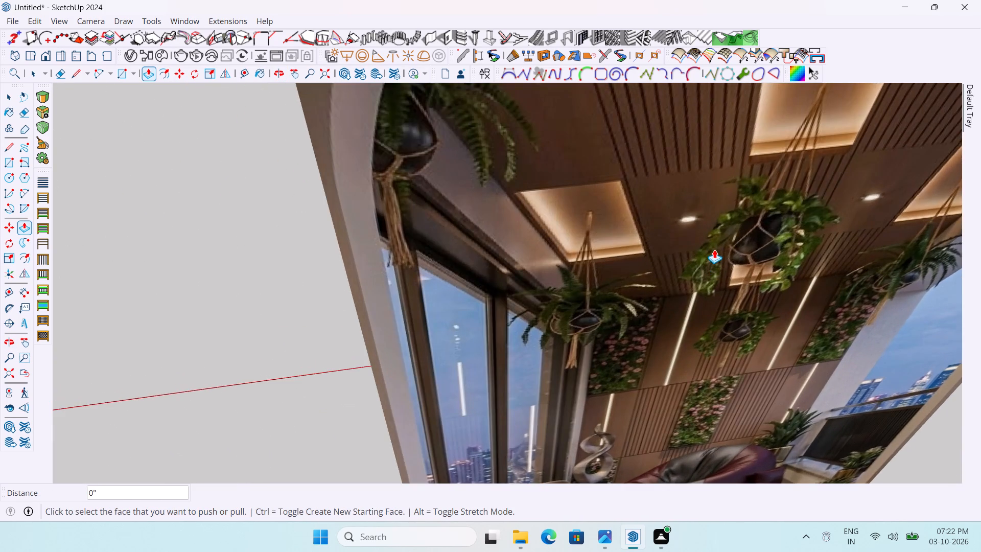
pyautogui.scroll(-4, 714, 249)
pyautogui.scroll(-6, 796, 189)
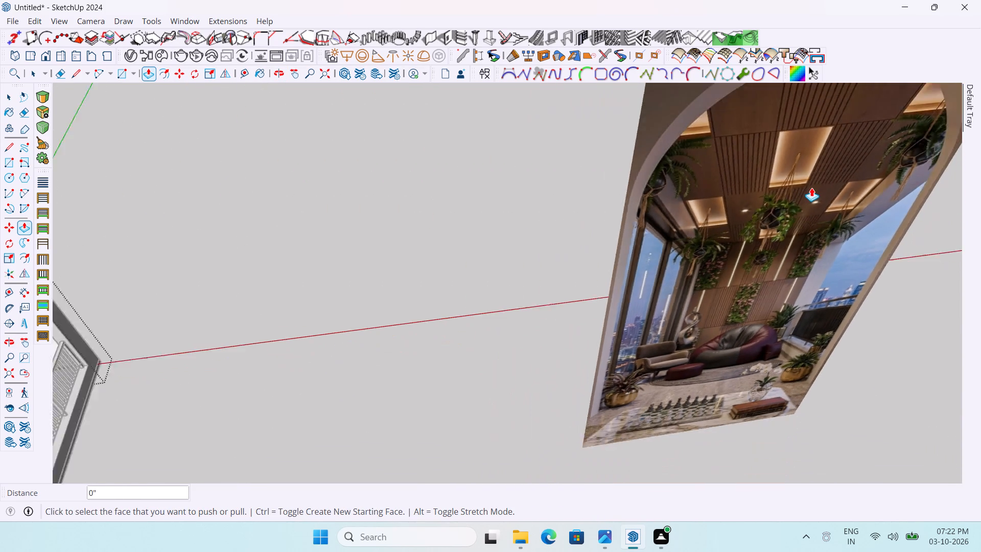
pyautogui.scroll(-8, 811, 188)
pyautogui.scroll(11, 194, 221)
pyautogui.scroll(4, 269, 239)
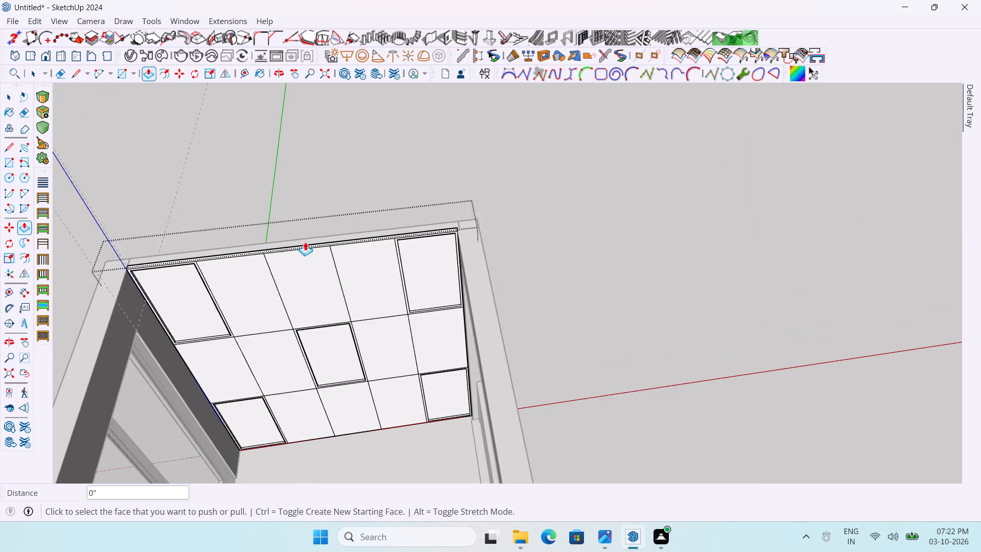
pyautogui.scroll(4, 388, 235)
pyautogui.press('space')
pyautogui.click(375, 168)
pyautogui.scroll(-4, 401, 162)
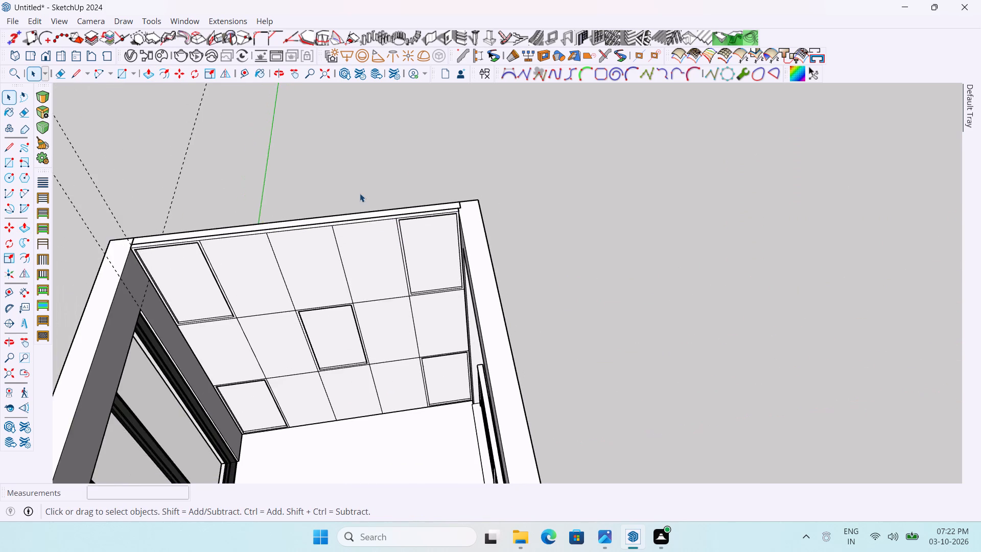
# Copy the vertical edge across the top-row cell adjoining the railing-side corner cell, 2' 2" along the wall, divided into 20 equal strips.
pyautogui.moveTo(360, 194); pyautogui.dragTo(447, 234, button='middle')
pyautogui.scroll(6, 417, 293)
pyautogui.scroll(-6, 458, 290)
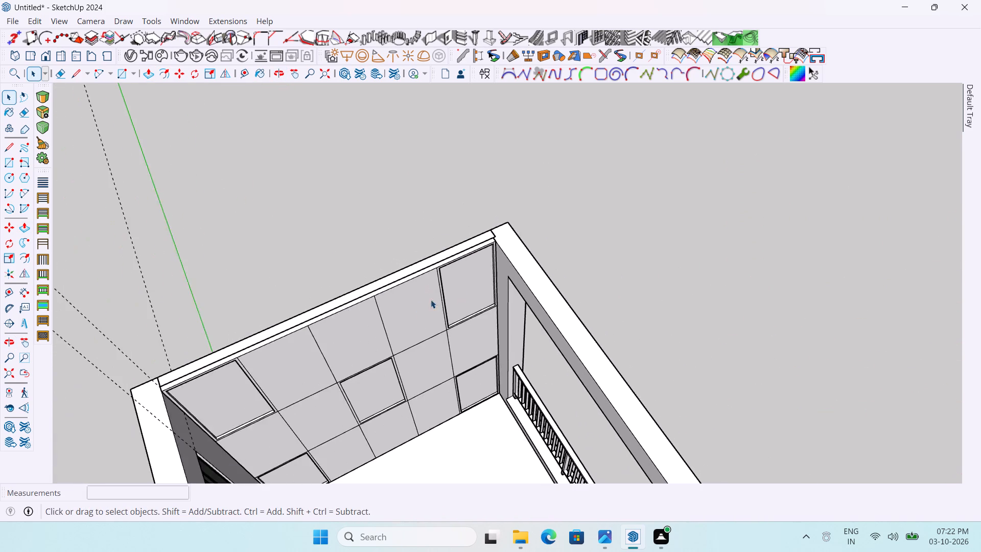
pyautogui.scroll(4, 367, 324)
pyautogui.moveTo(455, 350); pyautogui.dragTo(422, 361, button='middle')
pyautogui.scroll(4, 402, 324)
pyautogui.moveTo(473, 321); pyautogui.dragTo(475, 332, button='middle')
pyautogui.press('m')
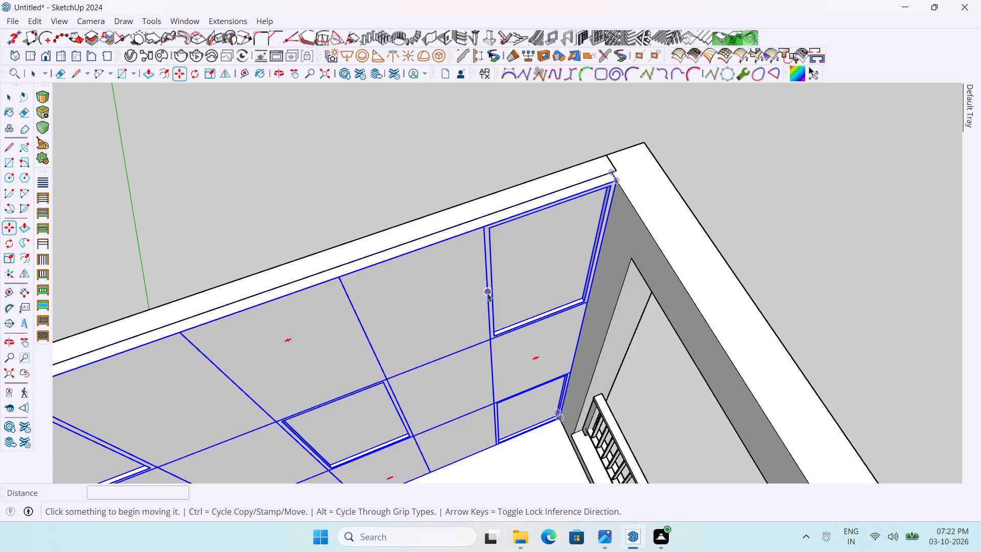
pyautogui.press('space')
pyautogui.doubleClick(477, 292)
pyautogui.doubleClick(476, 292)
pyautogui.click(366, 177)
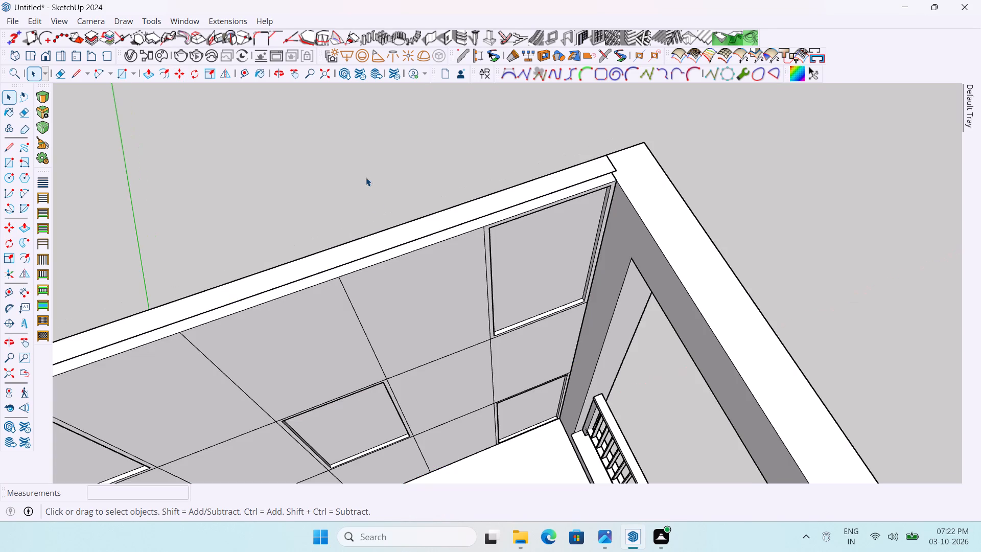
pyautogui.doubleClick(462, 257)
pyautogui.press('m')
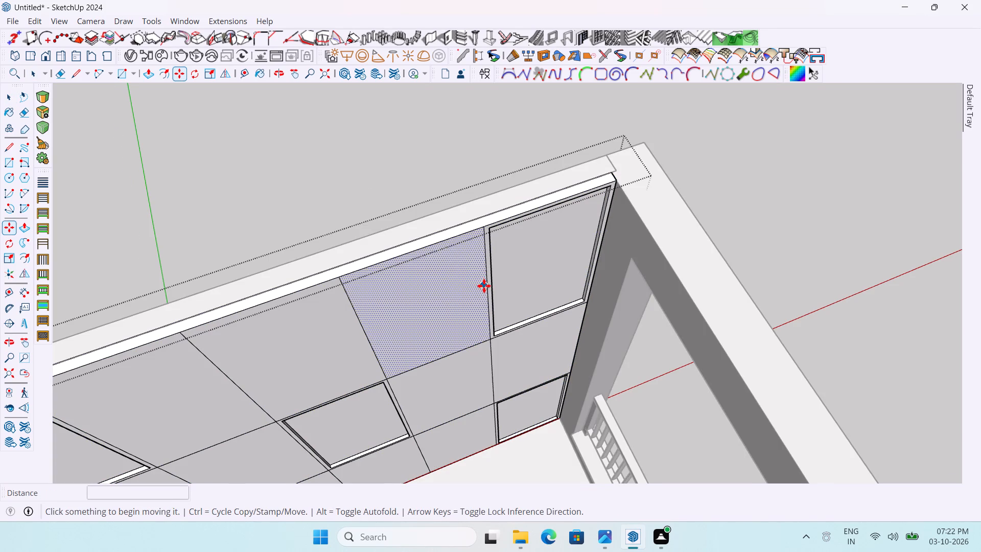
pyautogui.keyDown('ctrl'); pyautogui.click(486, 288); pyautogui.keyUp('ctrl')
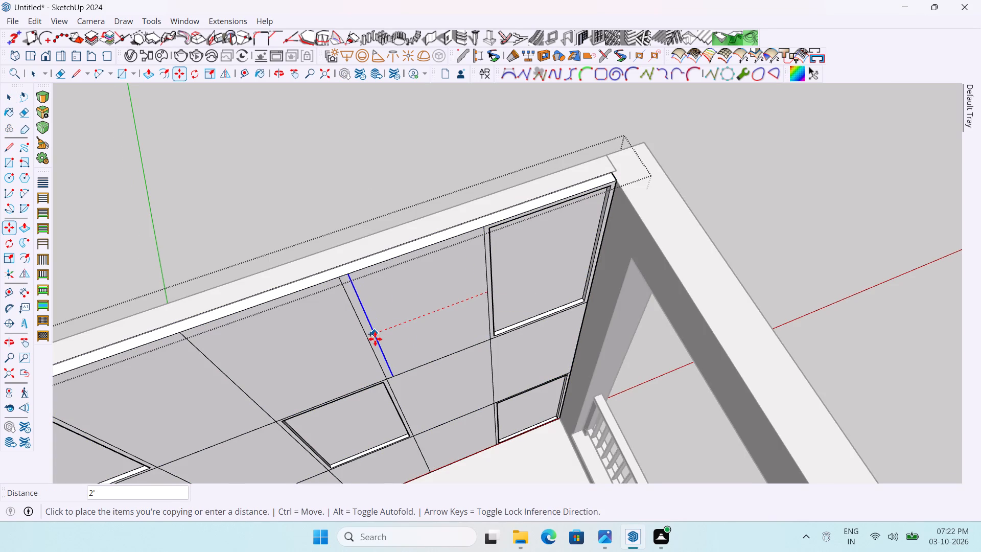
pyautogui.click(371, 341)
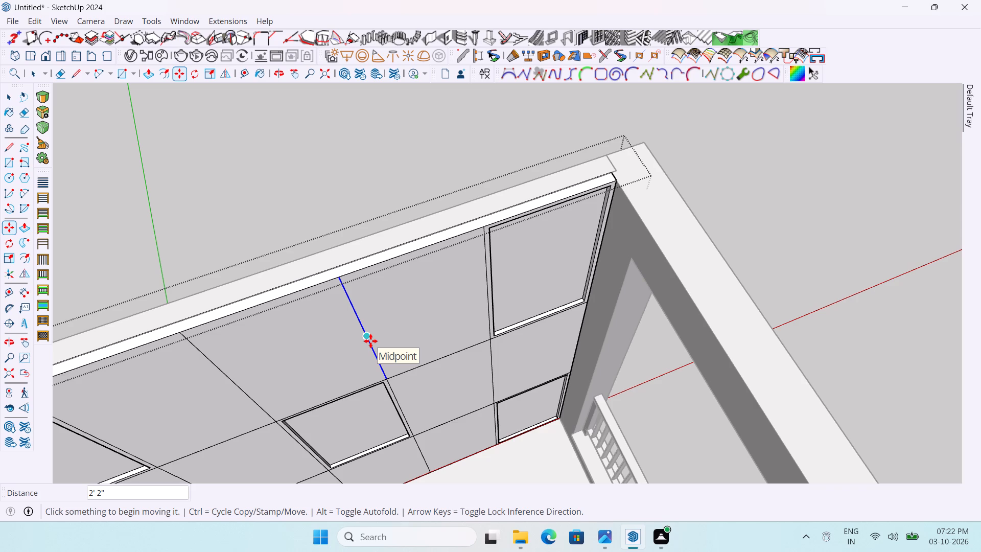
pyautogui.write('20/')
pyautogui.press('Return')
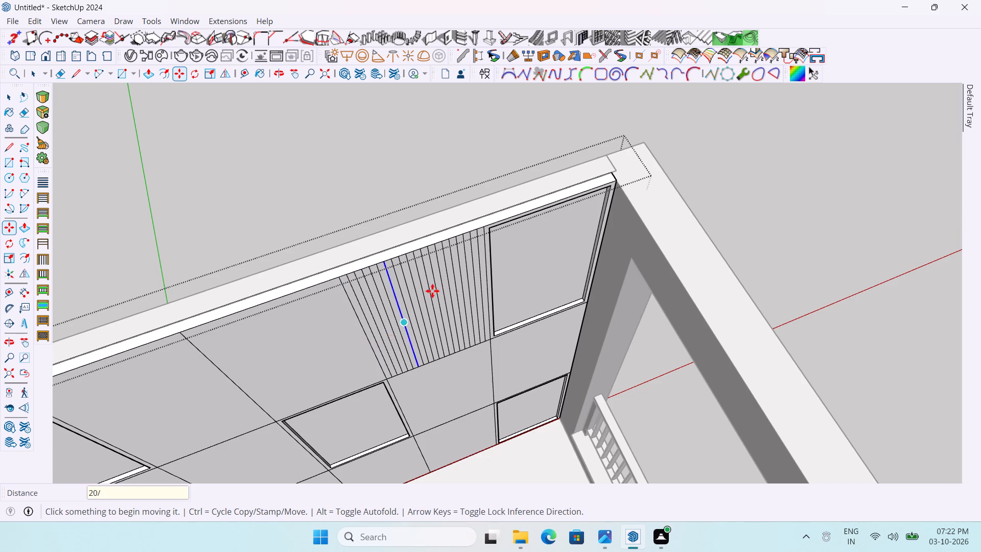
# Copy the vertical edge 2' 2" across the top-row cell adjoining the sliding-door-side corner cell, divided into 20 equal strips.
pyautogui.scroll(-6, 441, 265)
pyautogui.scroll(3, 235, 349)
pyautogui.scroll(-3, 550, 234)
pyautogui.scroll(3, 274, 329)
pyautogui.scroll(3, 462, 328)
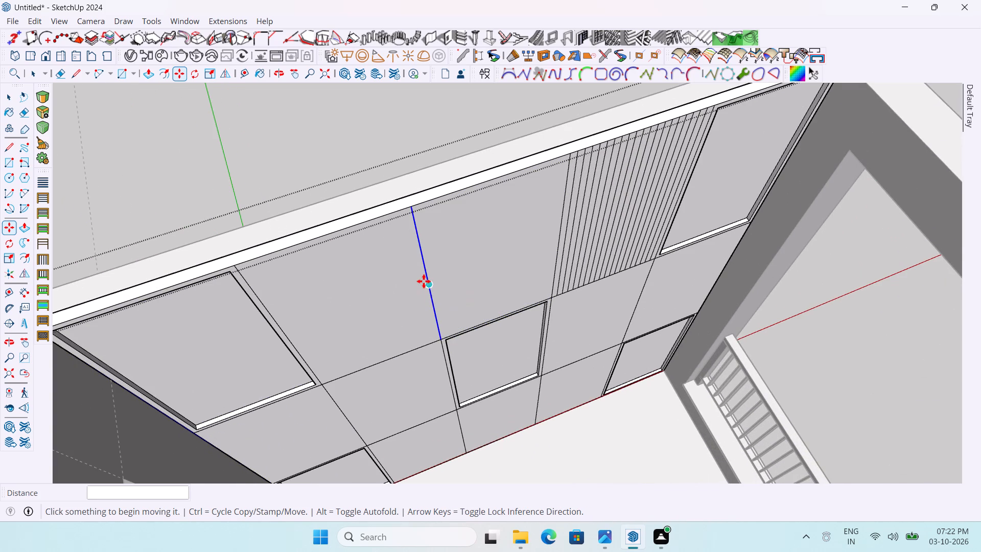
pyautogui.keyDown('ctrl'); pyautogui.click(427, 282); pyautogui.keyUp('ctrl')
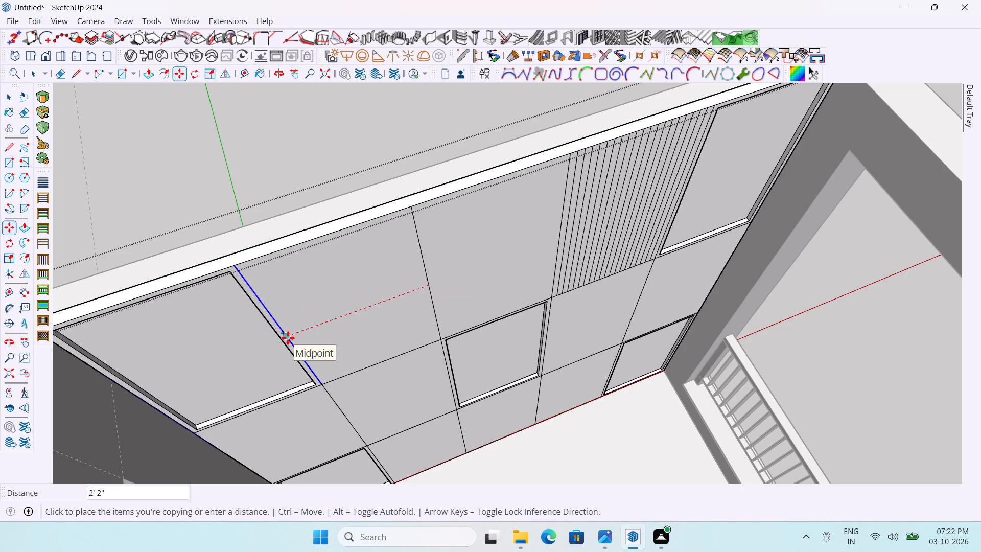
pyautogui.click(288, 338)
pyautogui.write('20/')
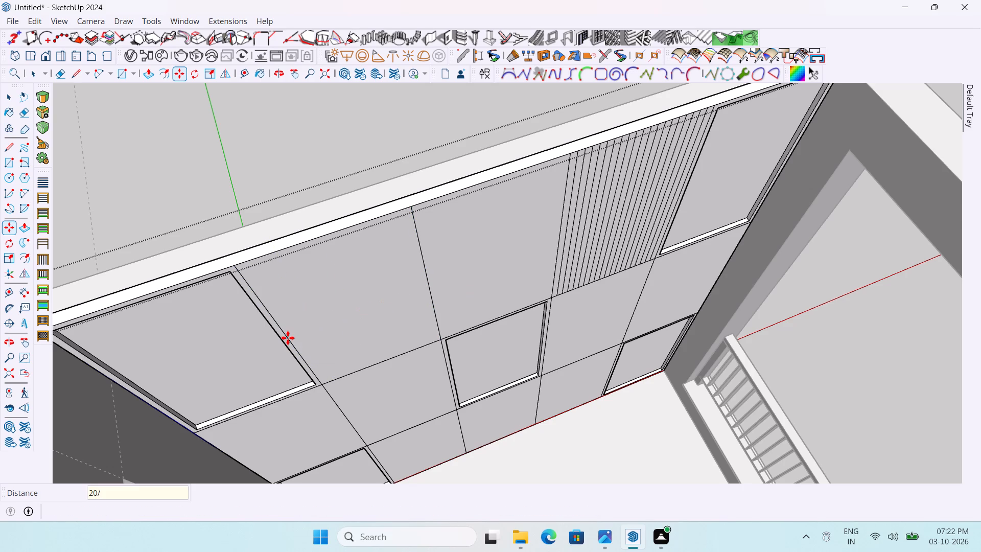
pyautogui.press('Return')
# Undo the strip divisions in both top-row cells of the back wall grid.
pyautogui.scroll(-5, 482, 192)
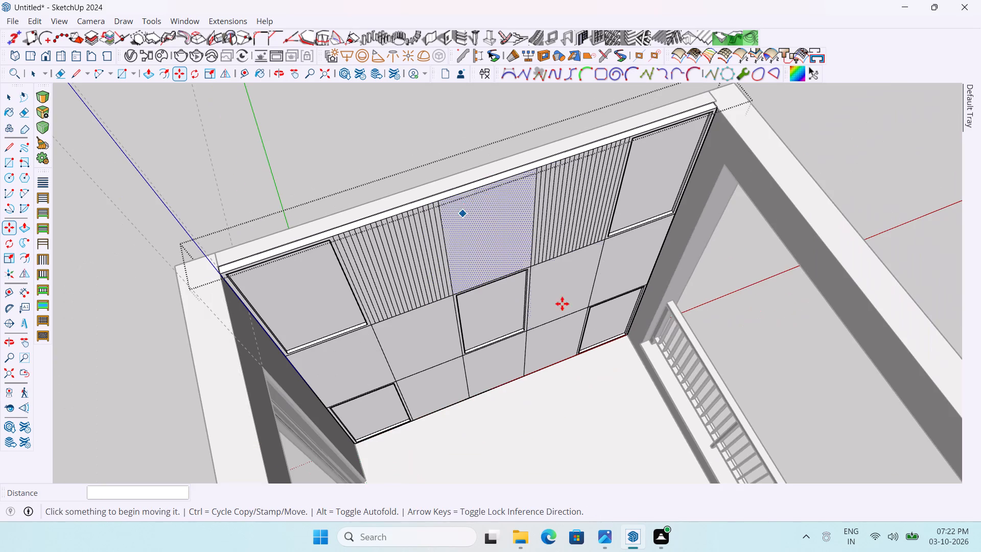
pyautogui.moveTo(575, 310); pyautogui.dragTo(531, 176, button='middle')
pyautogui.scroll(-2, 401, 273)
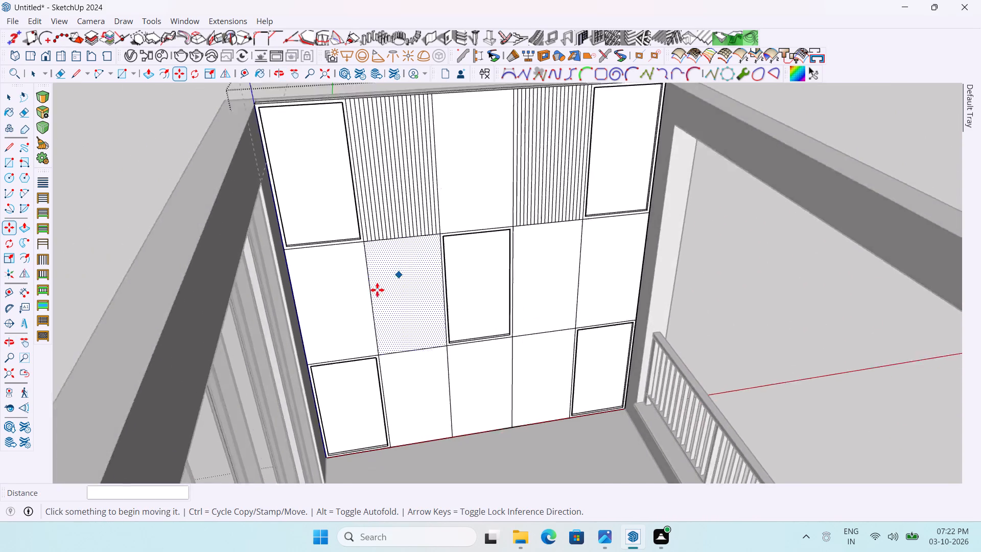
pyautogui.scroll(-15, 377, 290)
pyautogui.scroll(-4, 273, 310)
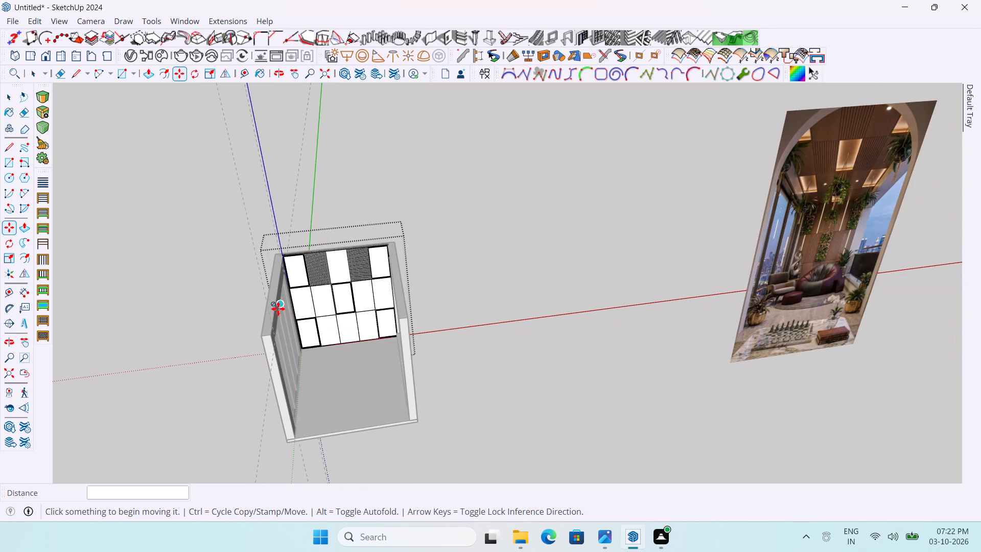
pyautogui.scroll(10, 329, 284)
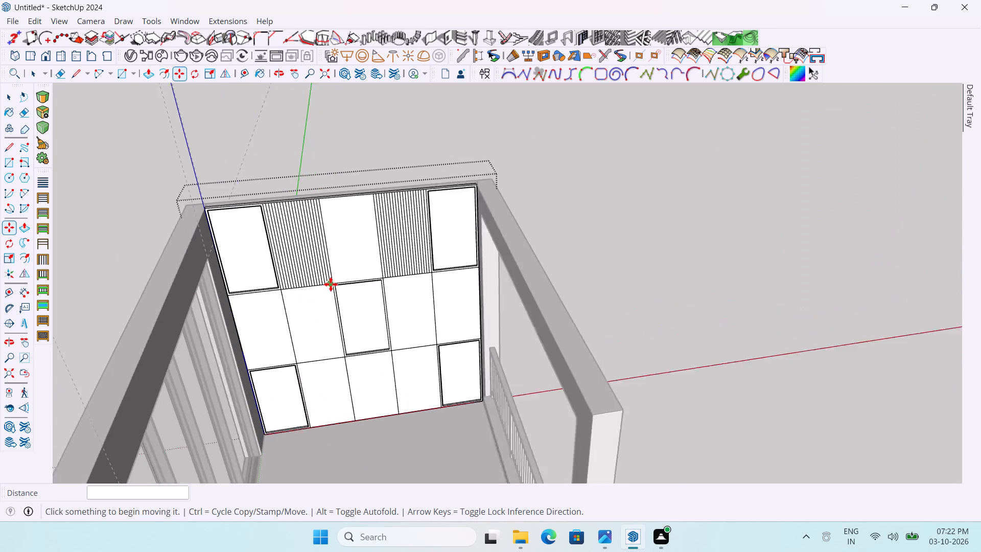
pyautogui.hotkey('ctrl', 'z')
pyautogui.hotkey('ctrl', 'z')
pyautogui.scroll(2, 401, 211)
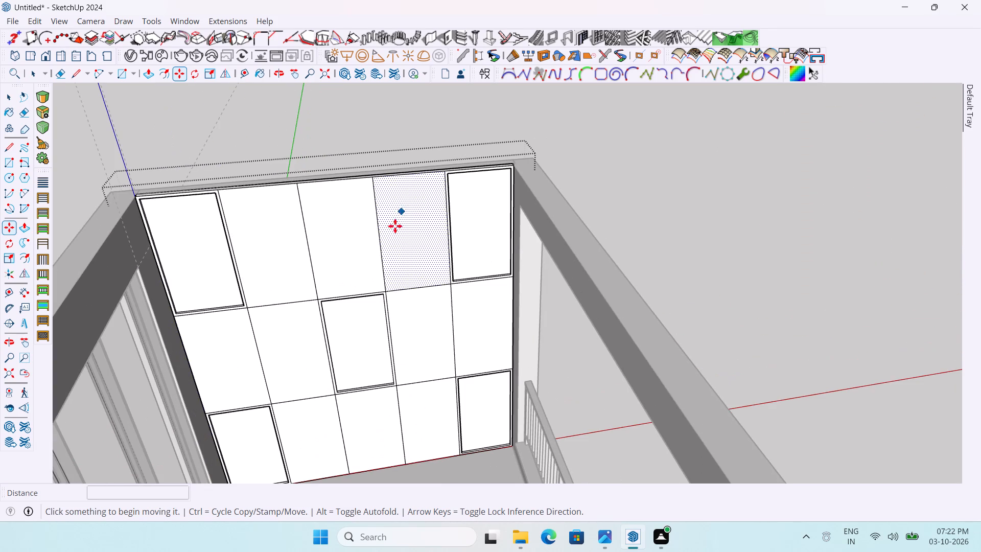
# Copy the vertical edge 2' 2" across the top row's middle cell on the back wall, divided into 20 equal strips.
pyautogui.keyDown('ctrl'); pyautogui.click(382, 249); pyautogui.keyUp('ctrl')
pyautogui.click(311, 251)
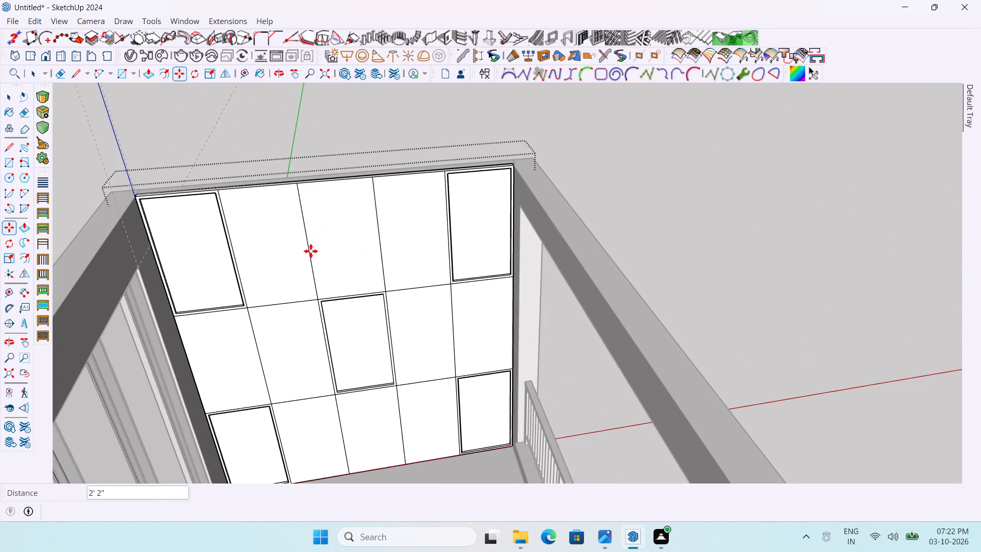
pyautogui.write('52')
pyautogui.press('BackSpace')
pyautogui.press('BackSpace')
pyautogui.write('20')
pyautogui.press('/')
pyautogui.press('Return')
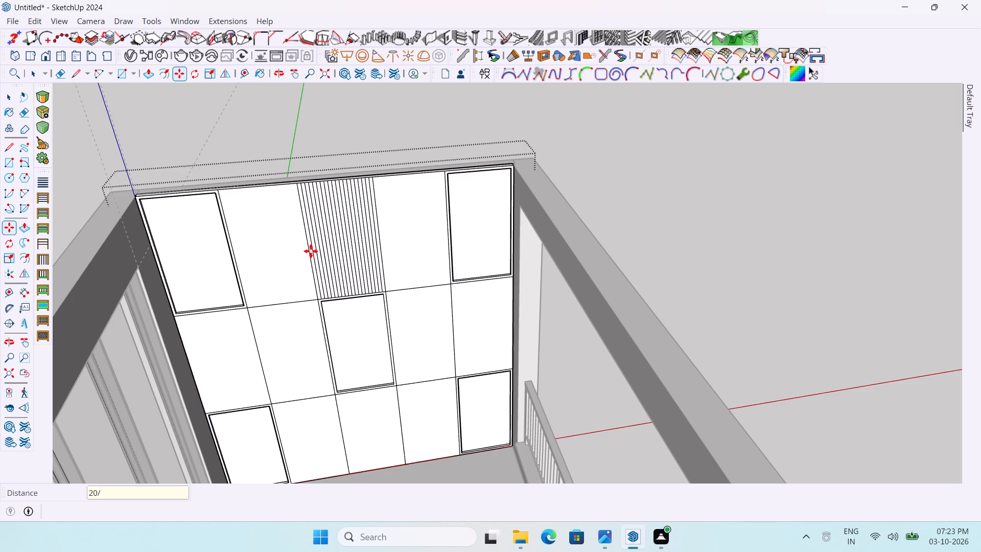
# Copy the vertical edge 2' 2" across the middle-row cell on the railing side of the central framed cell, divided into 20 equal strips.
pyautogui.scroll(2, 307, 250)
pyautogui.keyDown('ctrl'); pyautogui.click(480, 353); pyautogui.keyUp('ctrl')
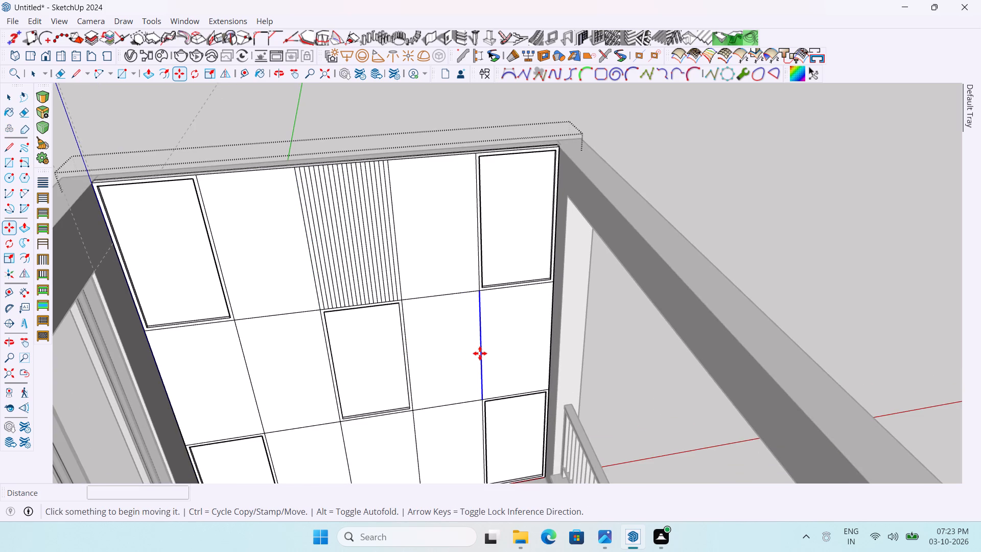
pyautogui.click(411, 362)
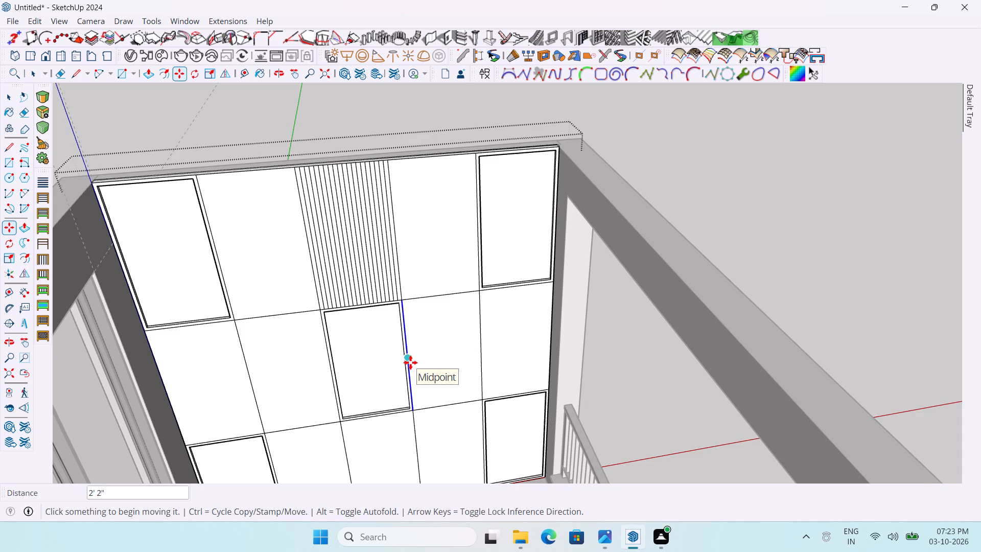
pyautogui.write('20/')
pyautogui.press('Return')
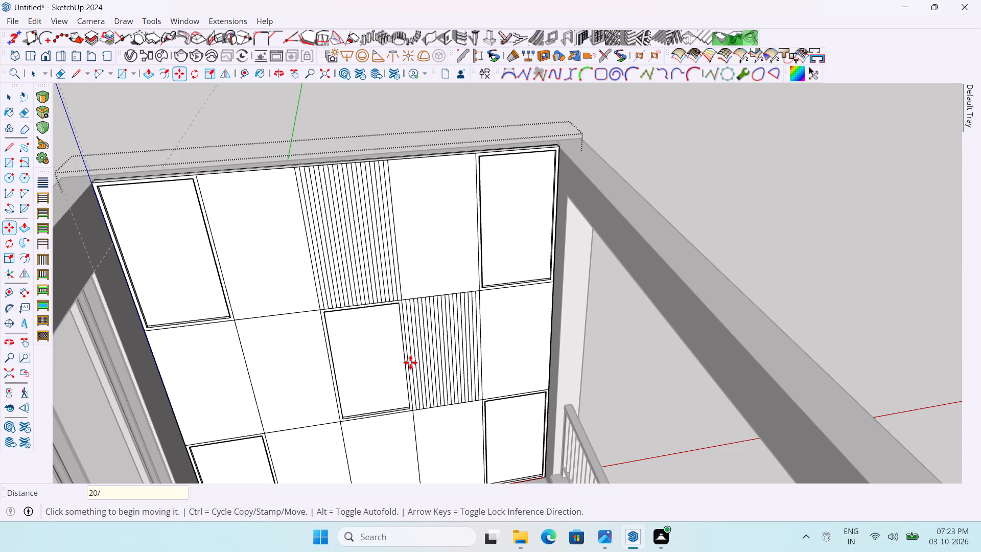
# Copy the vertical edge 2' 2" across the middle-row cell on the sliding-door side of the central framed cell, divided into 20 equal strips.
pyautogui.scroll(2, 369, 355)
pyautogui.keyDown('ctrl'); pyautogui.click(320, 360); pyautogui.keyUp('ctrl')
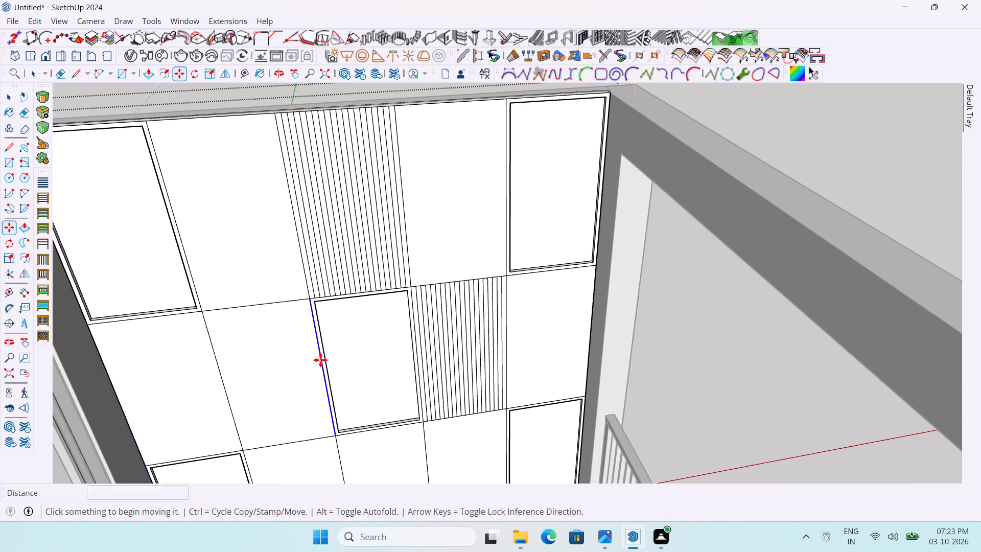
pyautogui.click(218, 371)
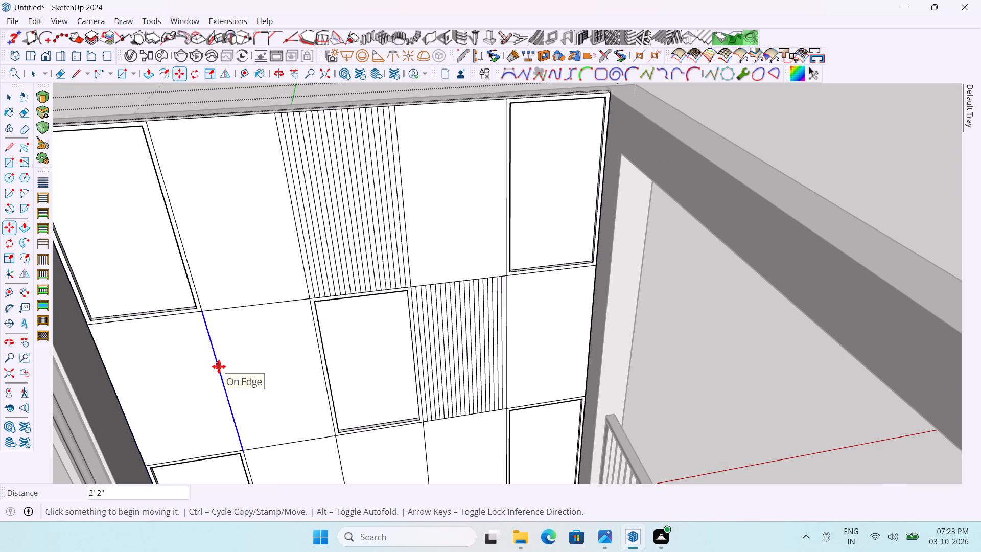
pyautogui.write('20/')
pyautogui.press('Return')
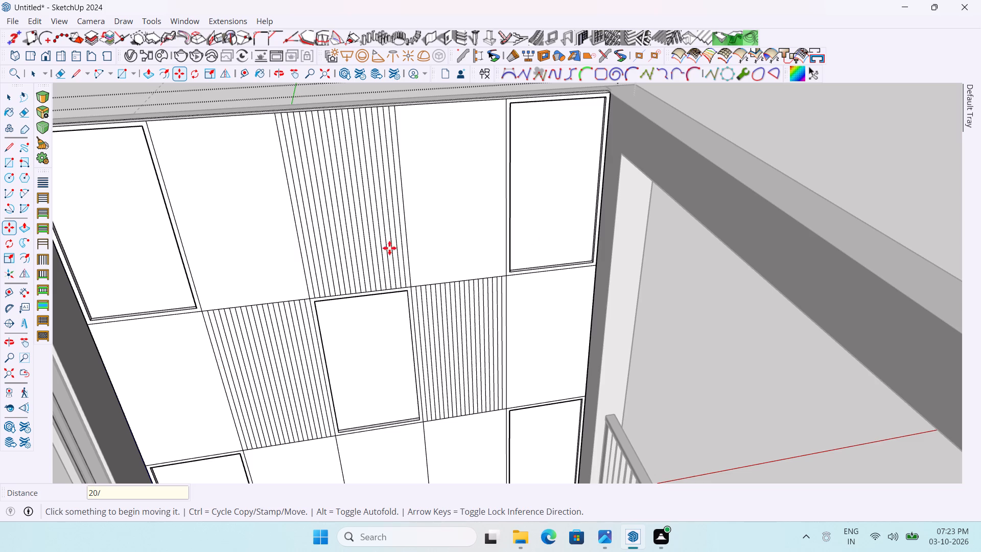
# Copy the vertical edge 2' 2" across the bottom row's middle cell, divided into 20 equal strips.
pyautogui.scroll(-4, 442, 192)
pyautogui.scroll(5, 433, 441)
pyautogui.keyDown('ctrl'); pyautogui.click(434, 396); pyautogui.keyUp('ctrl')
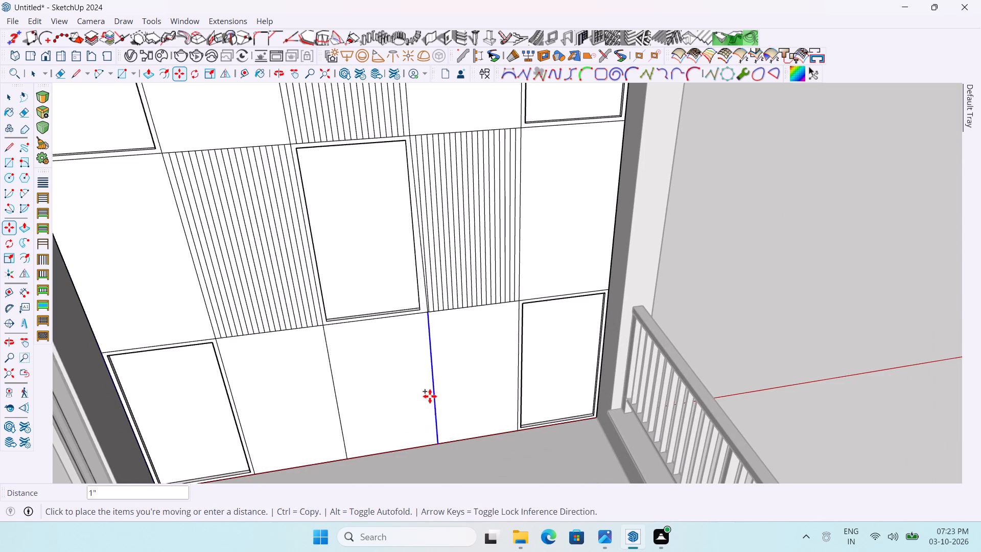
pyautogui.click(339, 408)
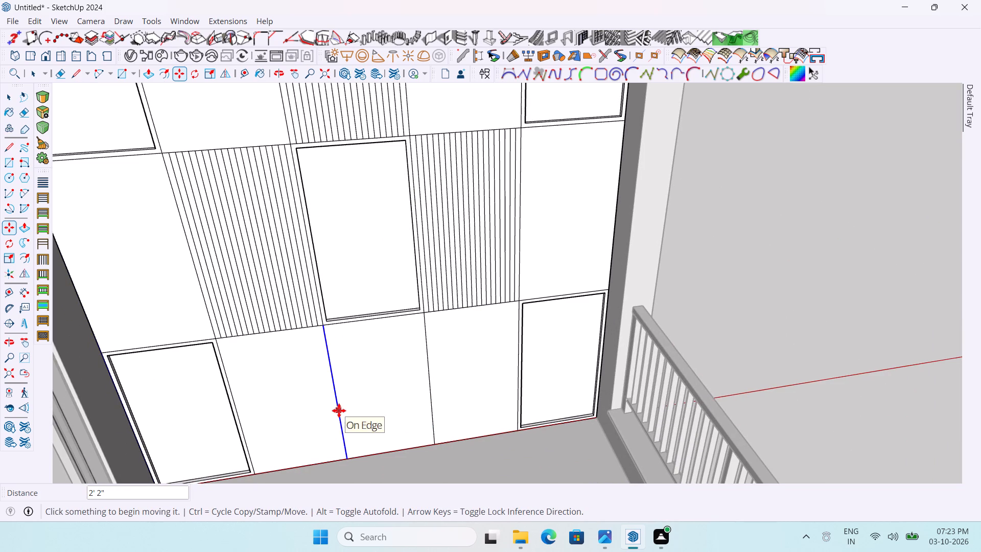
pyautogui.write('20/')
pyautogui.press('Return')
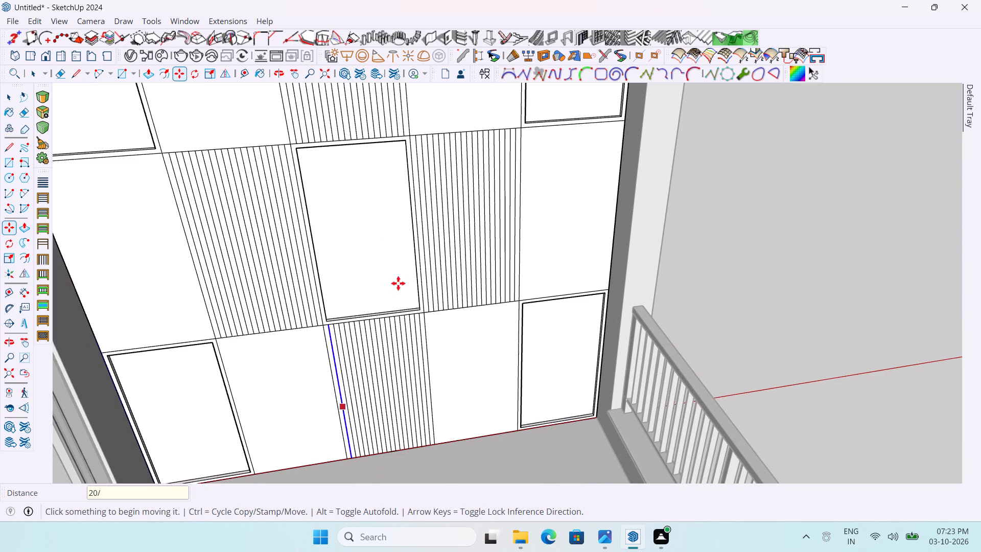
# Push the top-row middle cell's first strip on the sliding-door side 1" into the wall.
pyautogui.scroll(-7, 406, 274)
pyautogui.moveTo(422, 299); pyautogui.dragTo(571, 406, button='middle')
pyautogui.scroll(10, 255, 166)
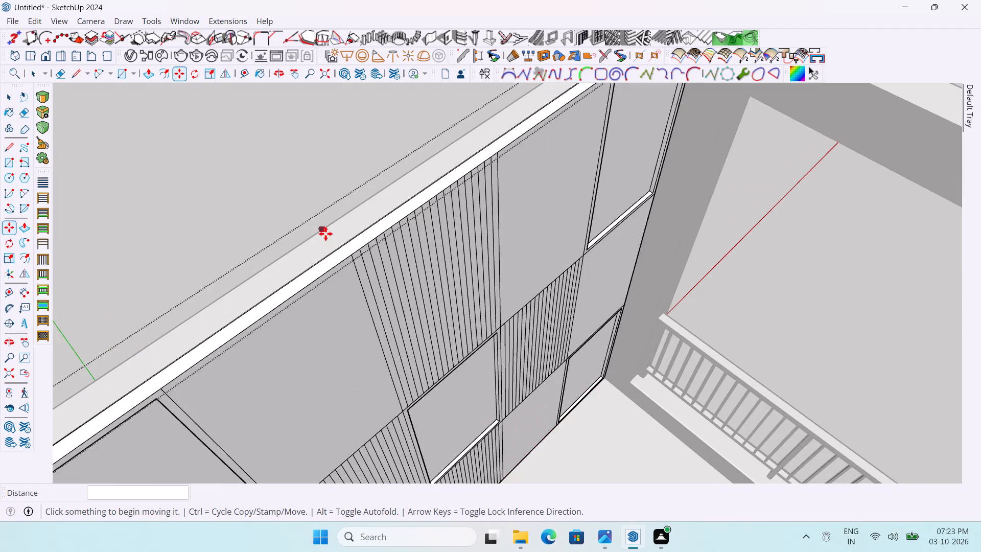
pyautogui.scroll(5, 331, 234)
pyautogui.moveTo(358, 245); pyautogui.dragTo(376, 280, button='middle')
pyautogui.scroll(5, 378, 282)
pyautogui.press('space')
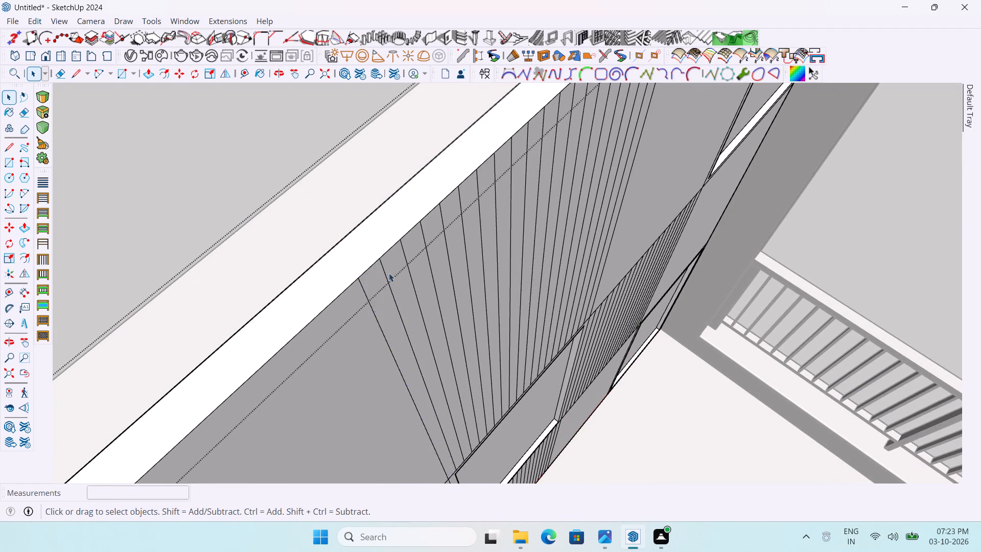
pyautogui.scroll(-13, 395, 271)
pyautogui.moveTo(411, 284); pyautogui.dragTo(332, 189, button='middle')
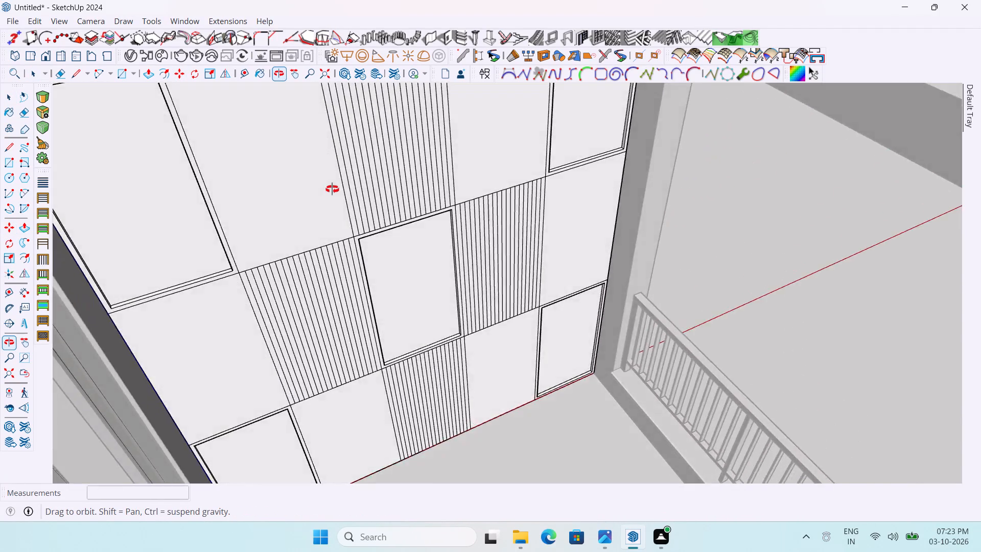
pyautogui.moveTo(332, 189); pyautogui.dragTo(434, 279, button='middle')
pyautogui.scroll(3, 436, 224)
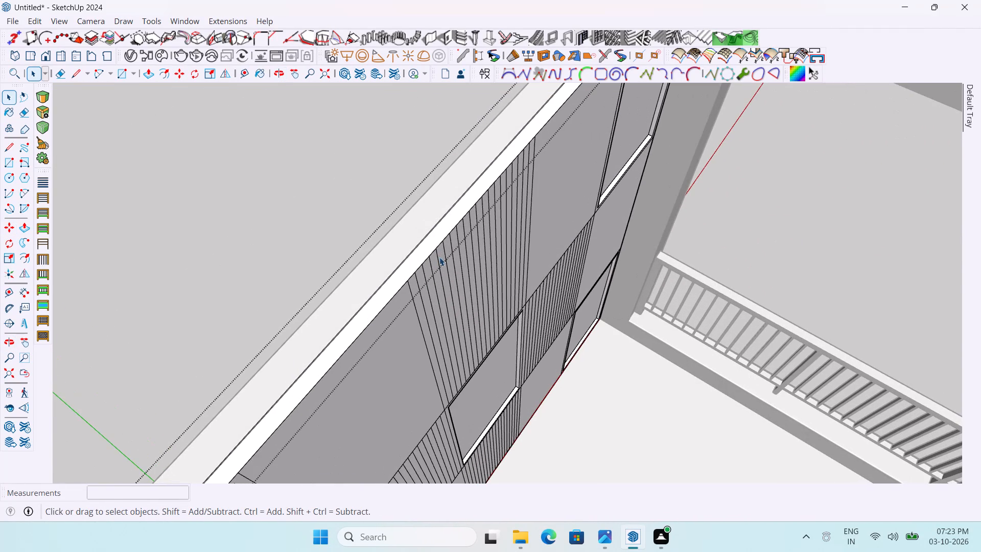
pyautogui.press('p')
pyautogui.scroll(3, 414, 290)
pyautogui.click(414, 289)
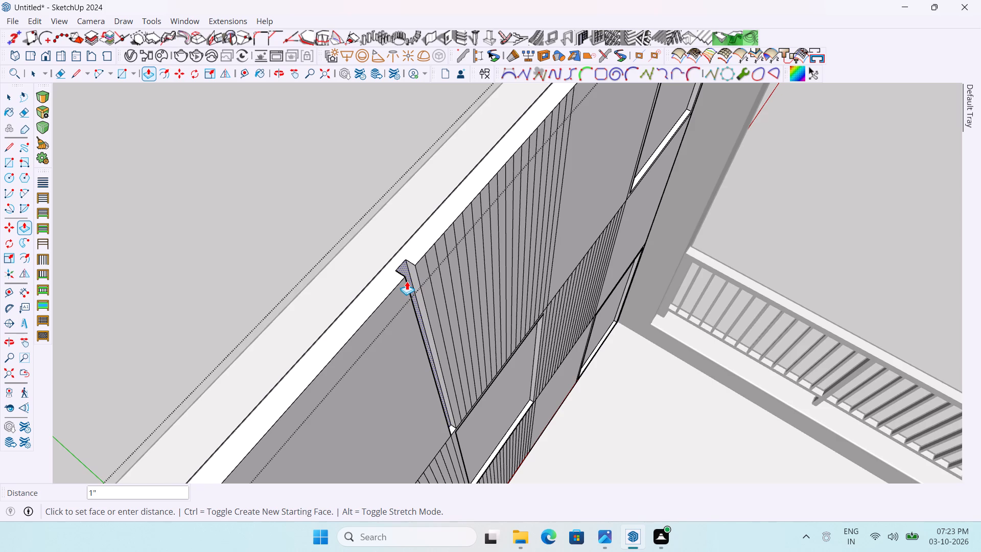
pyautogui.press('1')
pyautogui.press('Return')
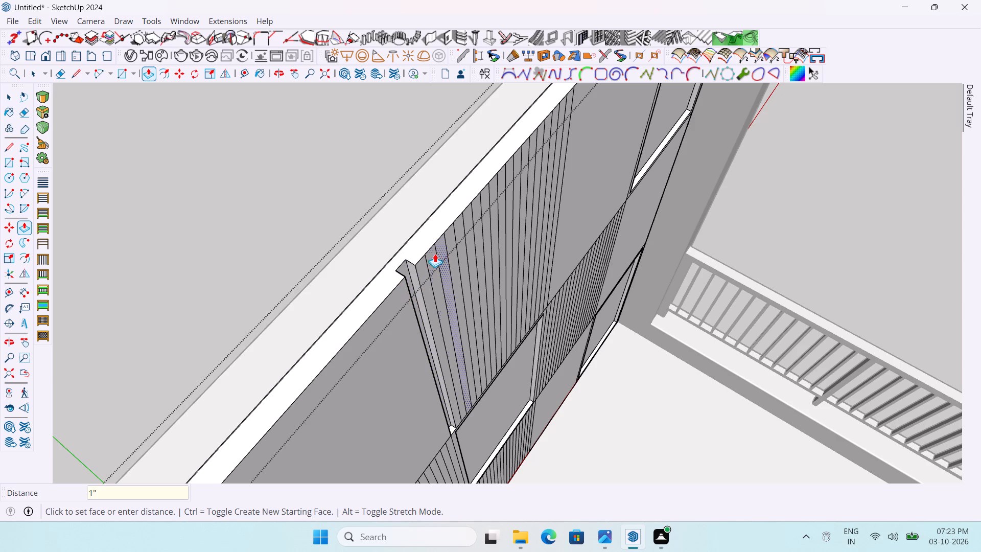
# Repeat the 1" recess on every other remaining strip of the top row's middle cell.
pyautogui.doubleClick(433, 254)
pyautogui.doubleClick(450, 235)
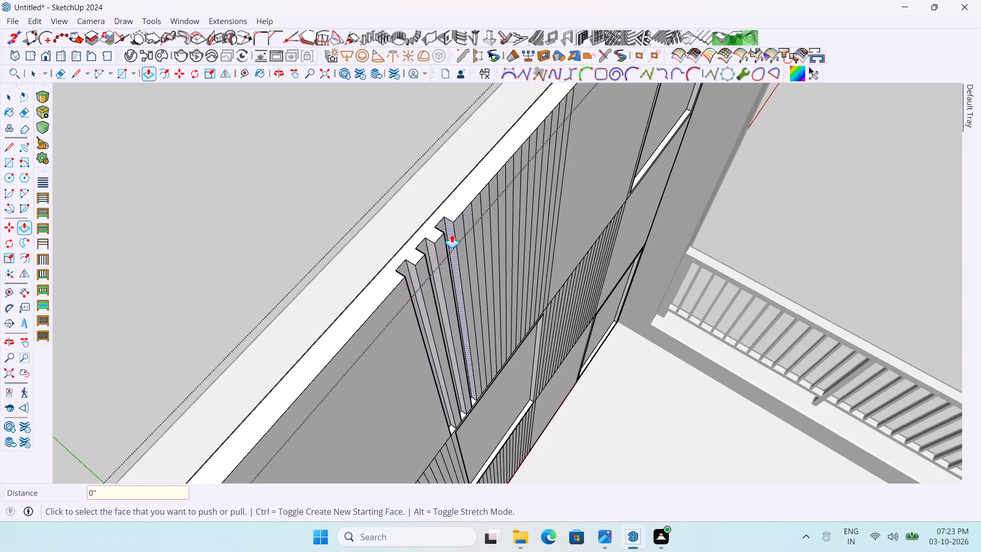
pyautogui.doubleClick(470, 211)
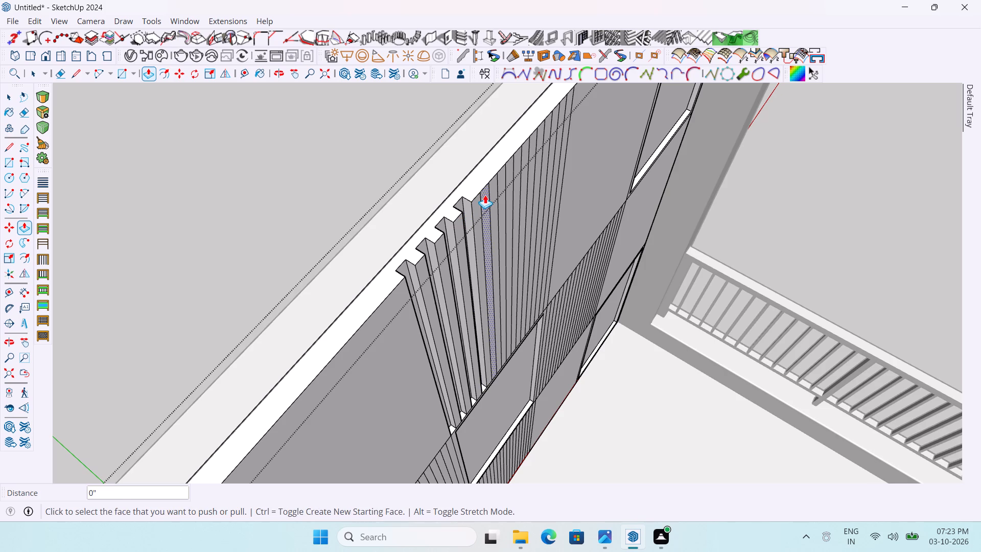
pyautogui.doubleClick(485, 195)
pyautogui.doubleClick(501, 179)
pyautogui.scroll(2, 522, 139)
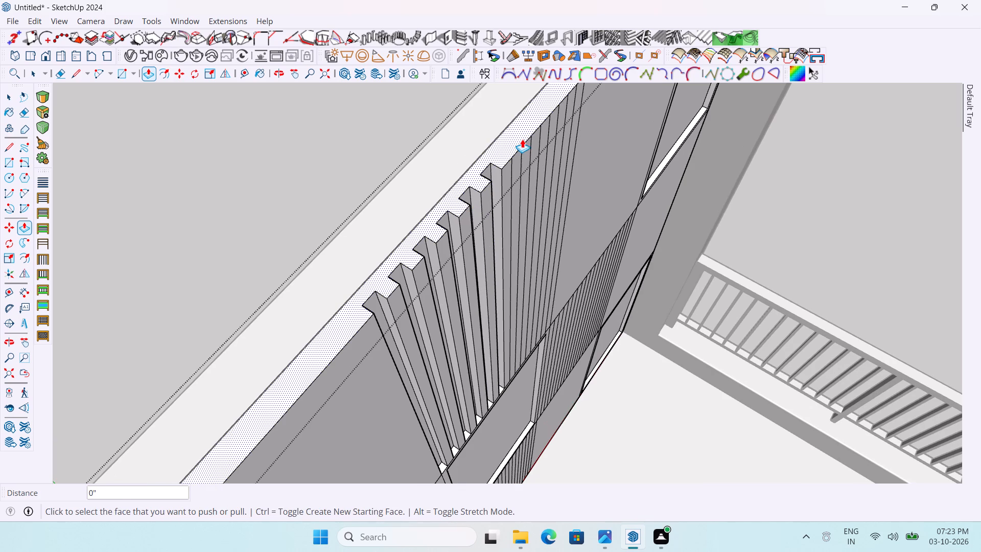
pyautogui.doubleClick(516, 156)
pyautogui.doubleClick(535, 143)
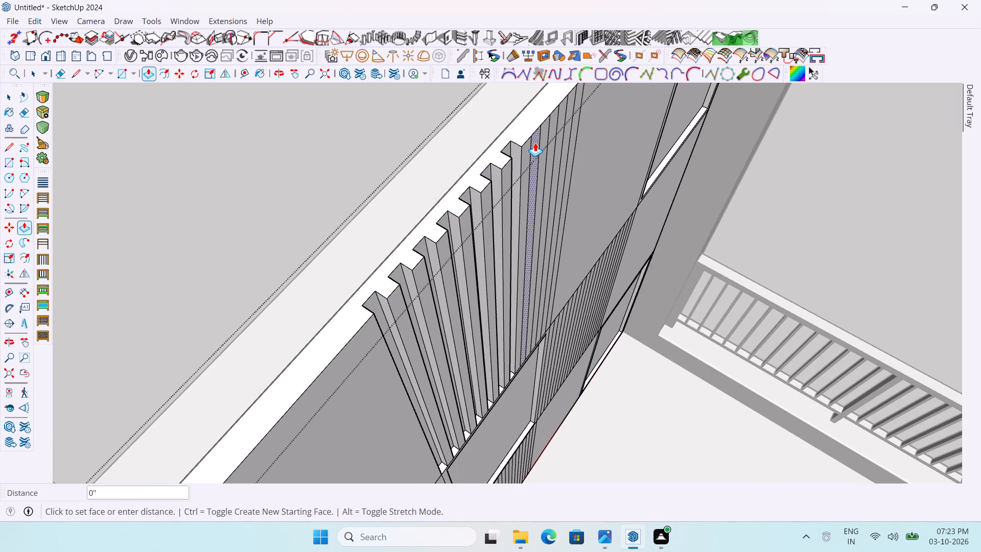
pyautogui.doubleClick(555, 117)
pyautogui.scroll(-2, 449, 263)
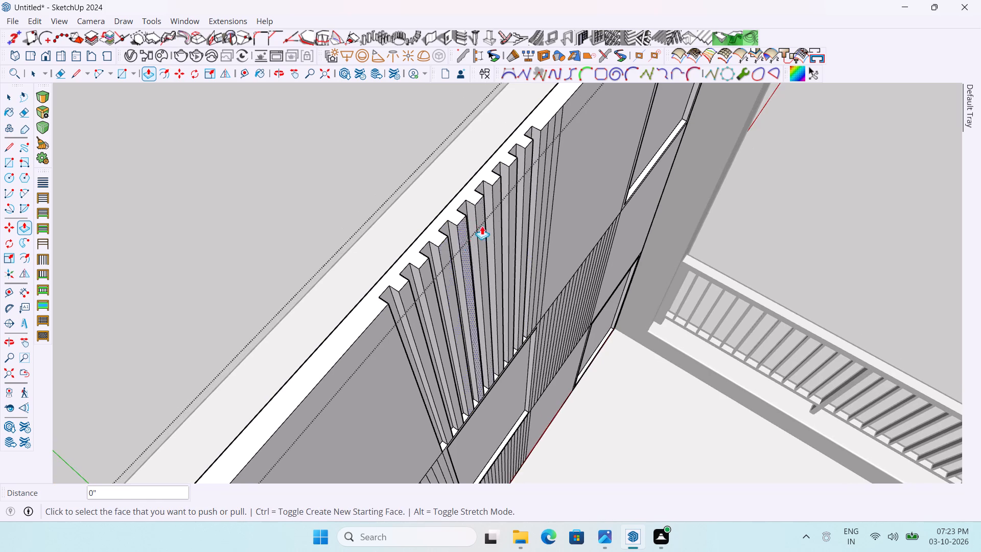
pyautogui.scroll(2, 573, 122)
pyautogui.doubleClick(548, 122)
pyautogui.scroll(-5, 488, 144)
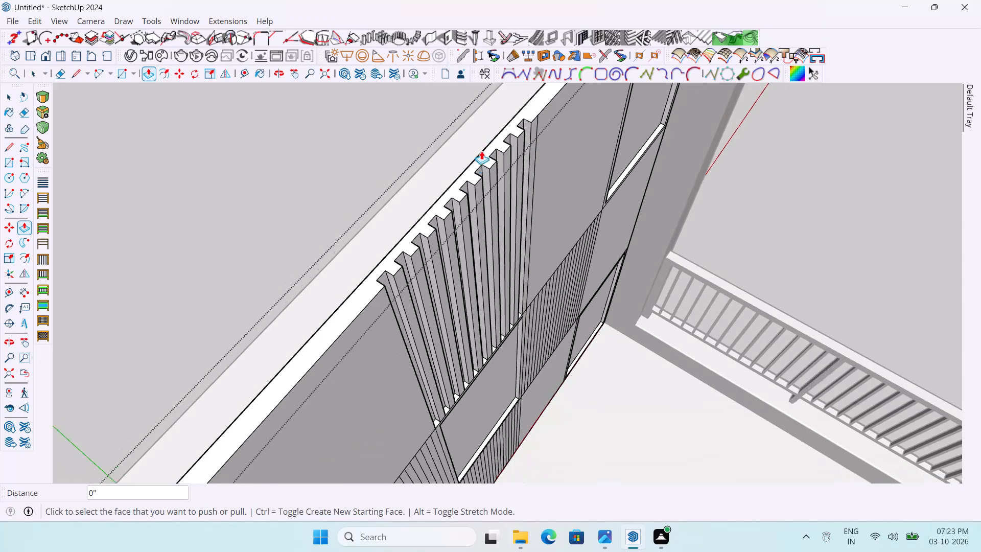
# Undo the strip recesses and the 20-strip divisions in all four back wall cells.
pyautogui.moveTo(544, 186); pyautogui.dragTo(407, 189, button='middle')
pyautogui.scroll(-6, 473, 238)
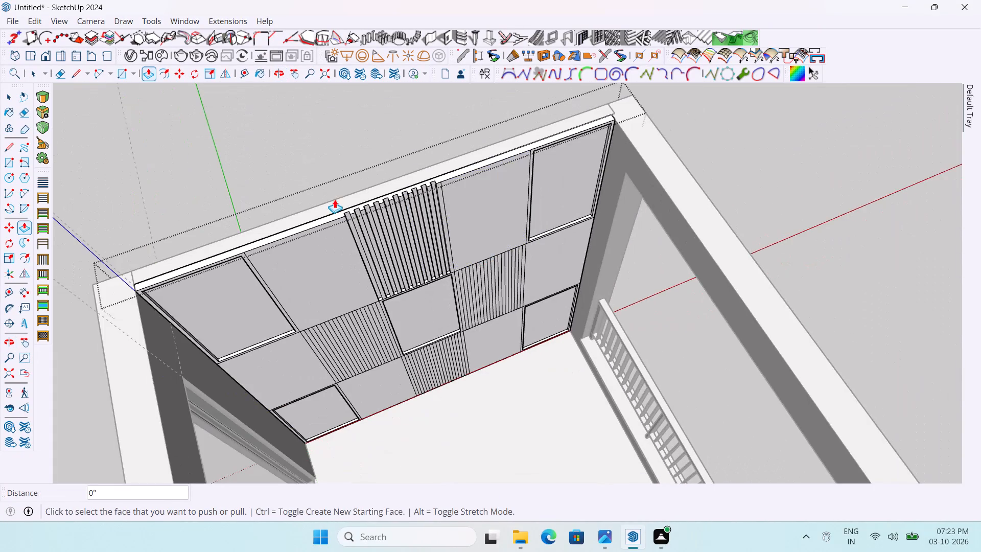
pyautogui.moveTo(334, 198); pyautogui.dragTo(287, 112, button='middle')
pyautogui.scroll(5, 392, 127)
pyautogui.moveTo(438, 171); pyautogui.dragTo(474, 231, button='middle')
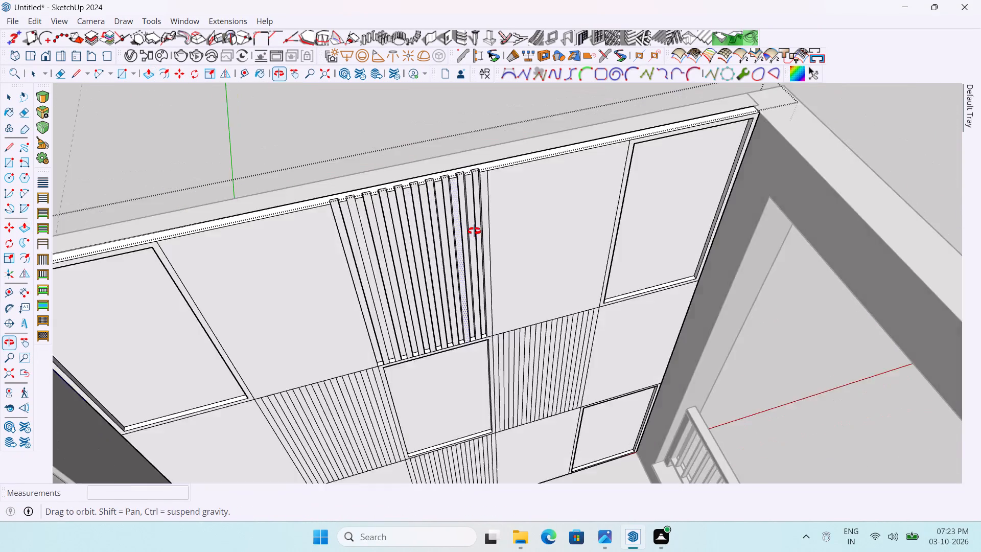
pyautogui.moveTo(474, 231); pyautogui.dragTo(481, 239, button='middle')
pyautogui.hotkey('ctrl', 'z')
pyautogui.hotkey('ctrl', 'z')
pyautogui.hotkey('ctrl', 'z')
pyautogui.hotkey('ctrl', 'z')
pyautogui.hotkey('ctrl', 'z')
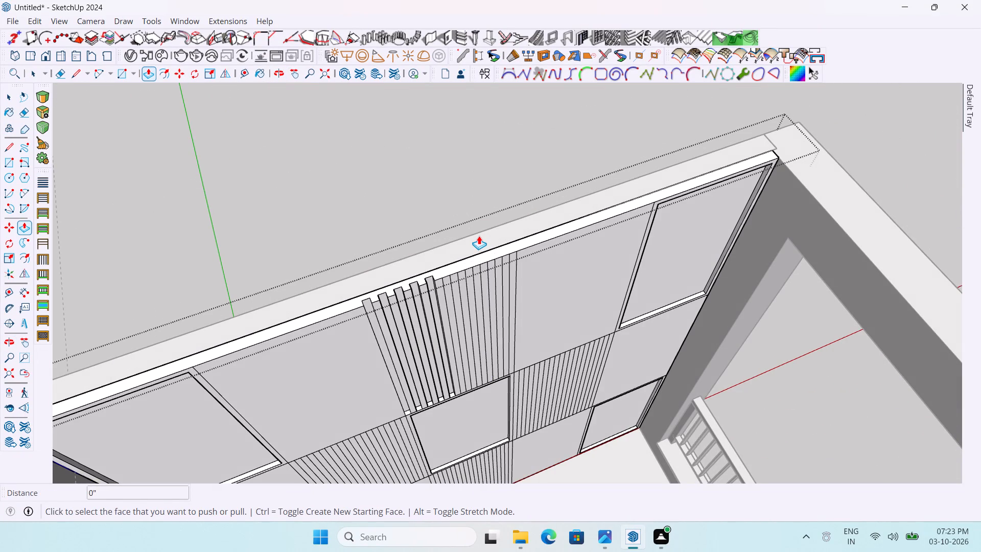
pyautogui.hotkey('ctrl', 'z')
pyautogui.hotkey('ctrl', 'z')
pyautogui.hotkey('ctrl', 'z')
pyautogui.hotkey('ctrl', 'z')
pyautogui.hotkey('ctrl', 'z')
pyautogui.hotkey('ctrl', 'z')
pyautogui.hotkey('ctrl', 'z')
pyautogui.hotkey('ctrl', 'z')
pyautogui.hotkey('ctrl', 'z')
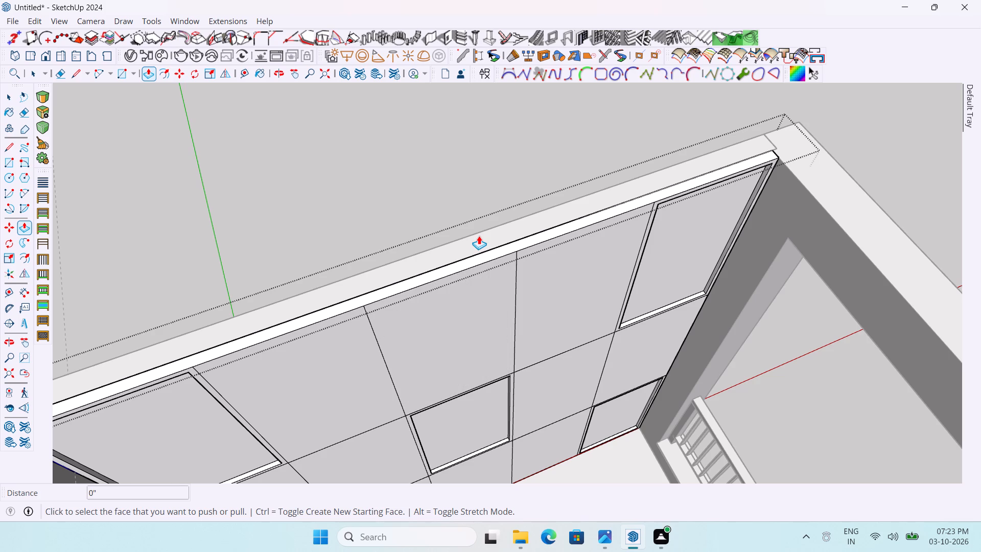
# Copy the vertical edge 2' 2" across the top row's middle cell, divided into 21 equal strips.
pyautogui.scroll(1, 547, 306)
pyautogui.press('m')
pyautogui.scroll(3, 523, 306)
pyautogui.keyDown('ctrl'); pyautogui.click(507, 315); pyautogui.keyUp('ctrl')
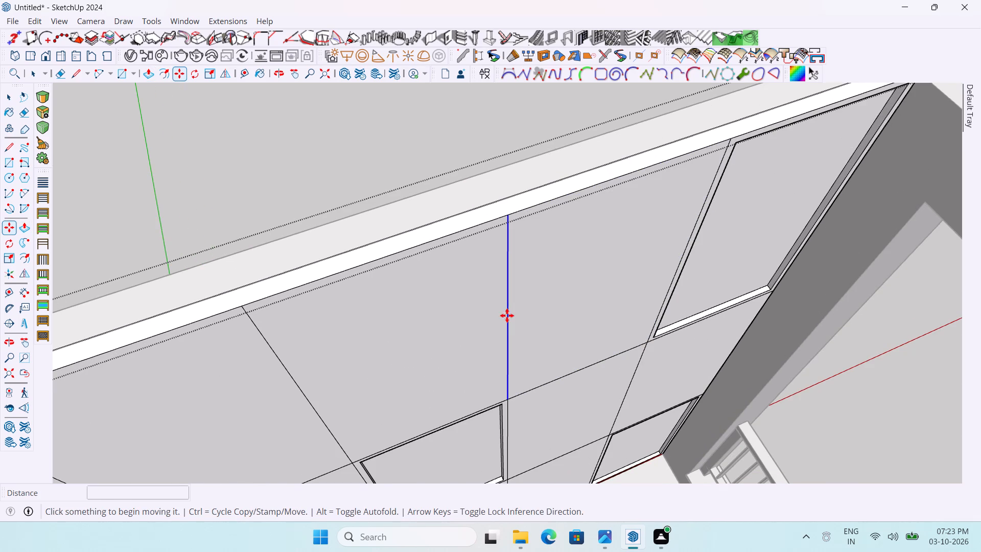
pyautogui.click(306, 397)
pyautogui.press('2')
pyautogui.press('1')
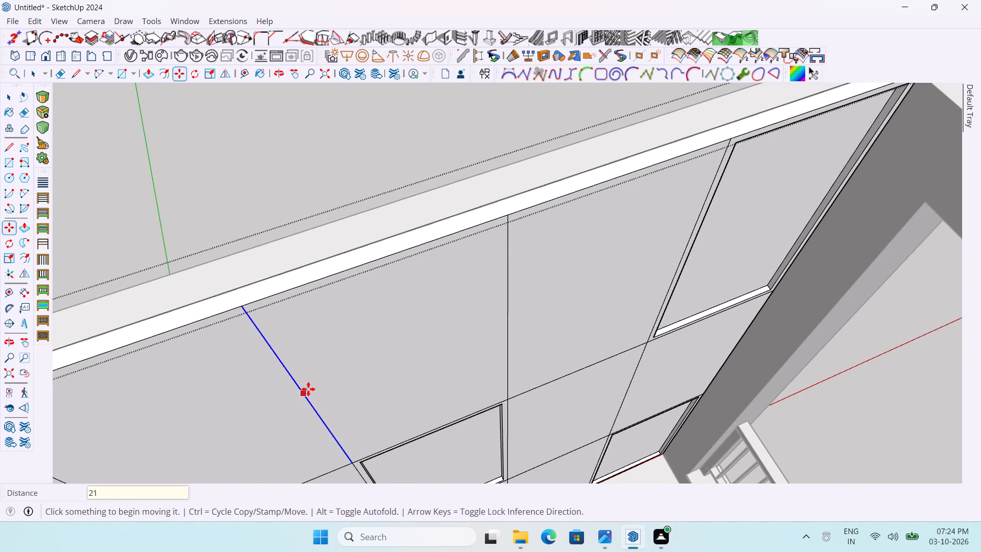
pyautogui.press('/')
pyautogui.press('Return')
# Copy the vertical edge 2' 2" across the middle-row cell on the railing side of the central framed cell, divided into 21 equal strips.
pyautogui.scroll(-6, 390, 180)
pyautogui.scroll(3, 529, 352)
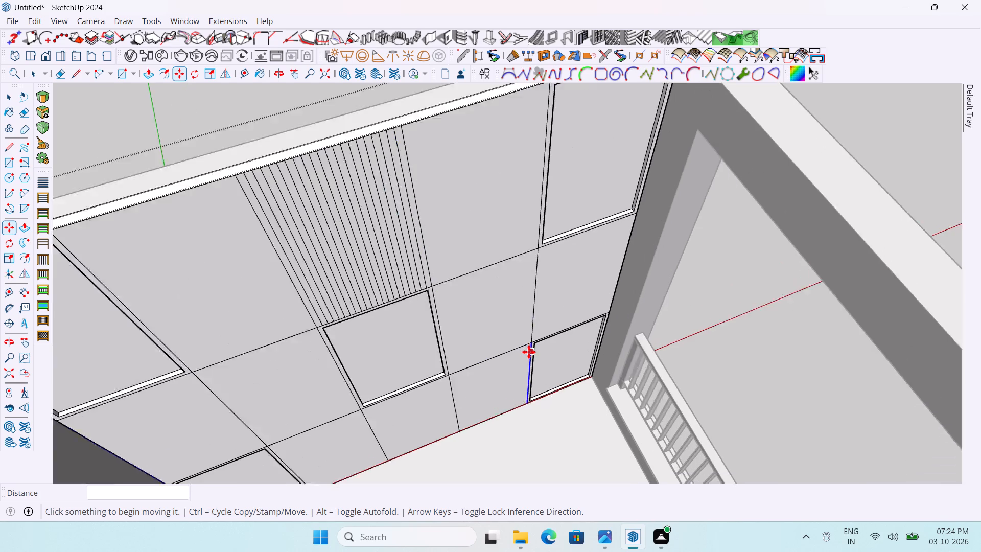
pyautogui.scroll(1, 529, 352)
pyautogui.click(533, 301)
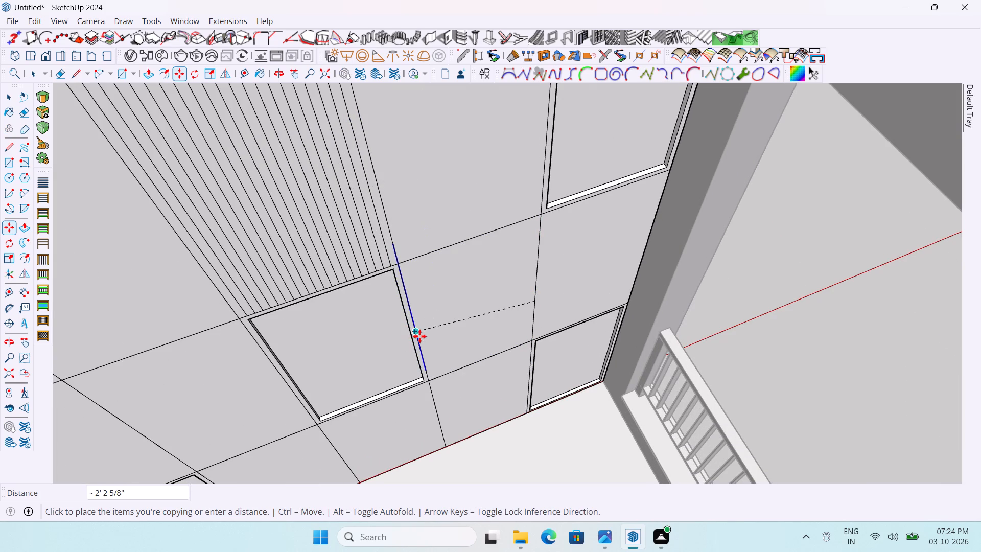
pyautogui.scroll(4, 421, 343)
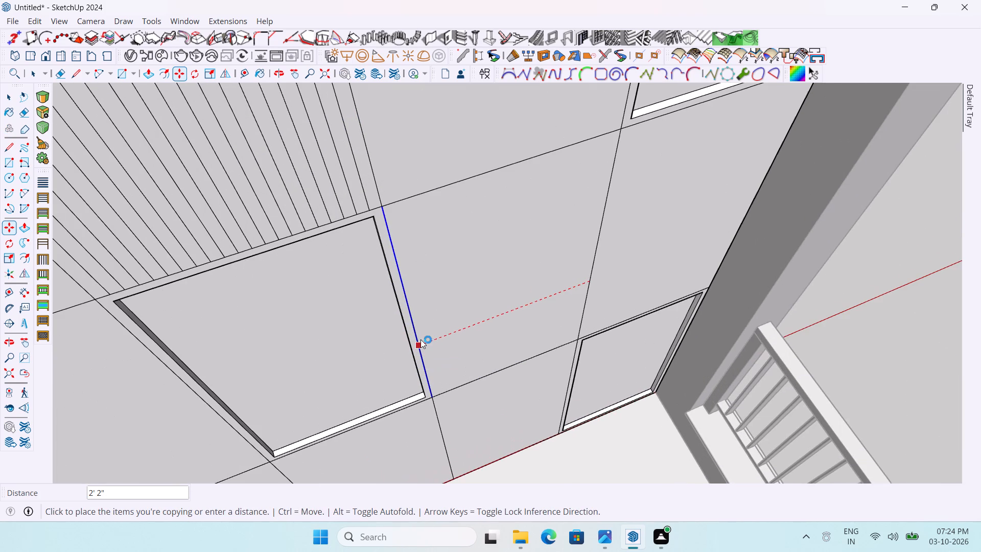
pyautogui.click(421, 339)
pyautogui.write('21/')
pyautogui.press('Return')
pyautogui.scroll(-4, 564, 201)
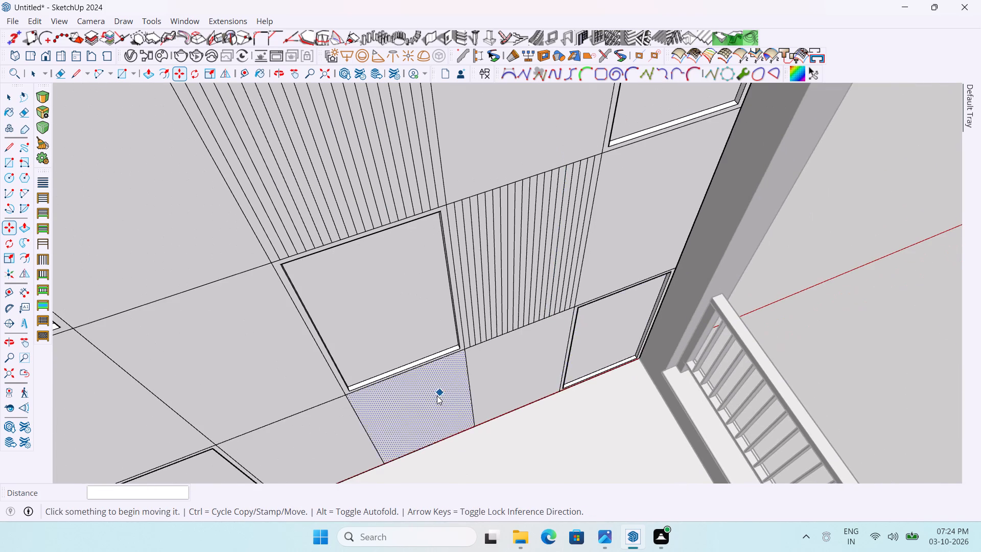
# Copy the vertical edge across the bottom row's middle cell, divided into 21 equal strips.
pyautogui.scroll(3, 437, 396)
pyautogui.keyDown('ctrl'); pyautogui.click(481, 390); pyautogui.keyUp('ctrl')
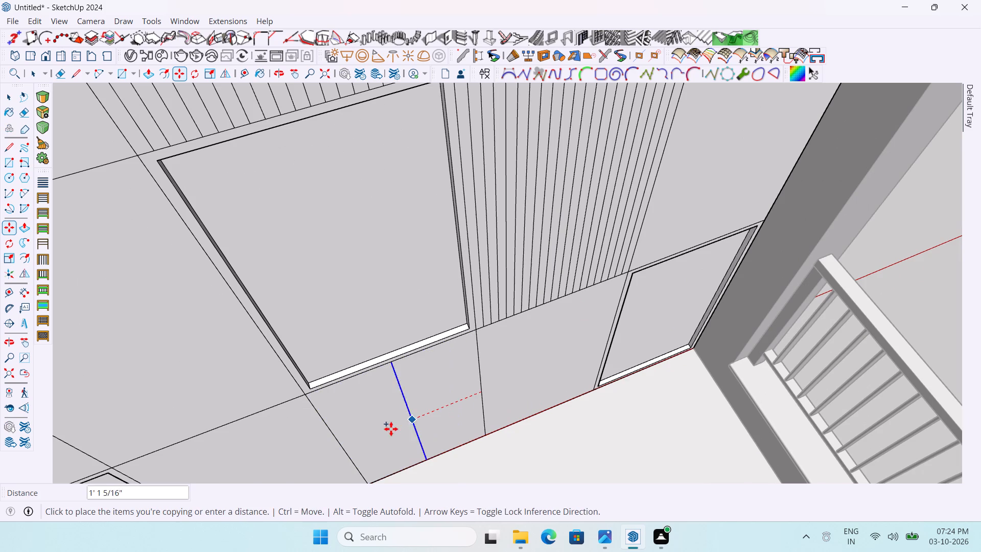
pyautogui.click(346, 453)
pyautogui.press('2')
pyautogui.press('1')
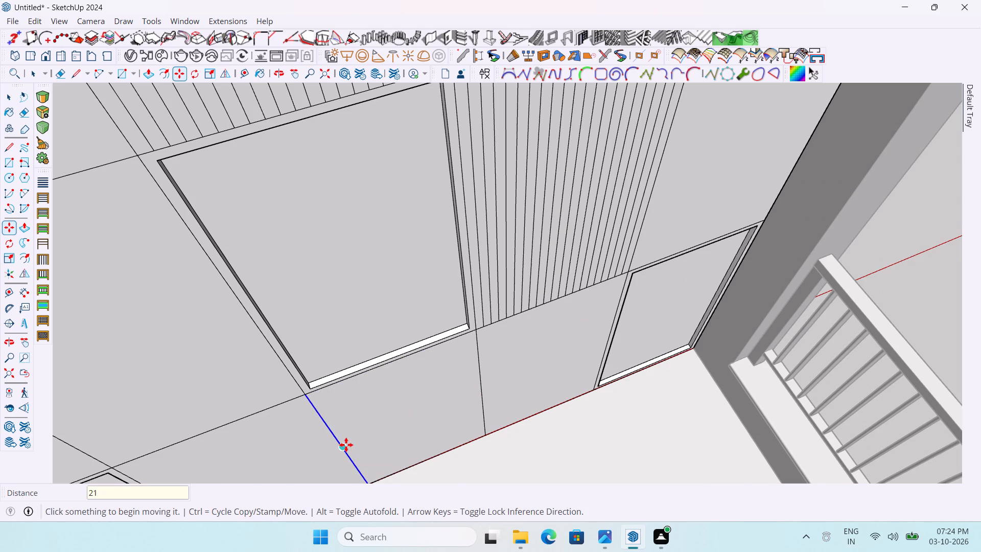
pyautogui.press('/')
pyautogui.press('Return')
# Copy the vertical edge 2' 2" across the middle-row cell on the central framed cell's side away from the railing, divided into 21 equal strips.
pyautogui.scroll(-4, 572, 354)
pyautogui.scroll(3, 383, 336)
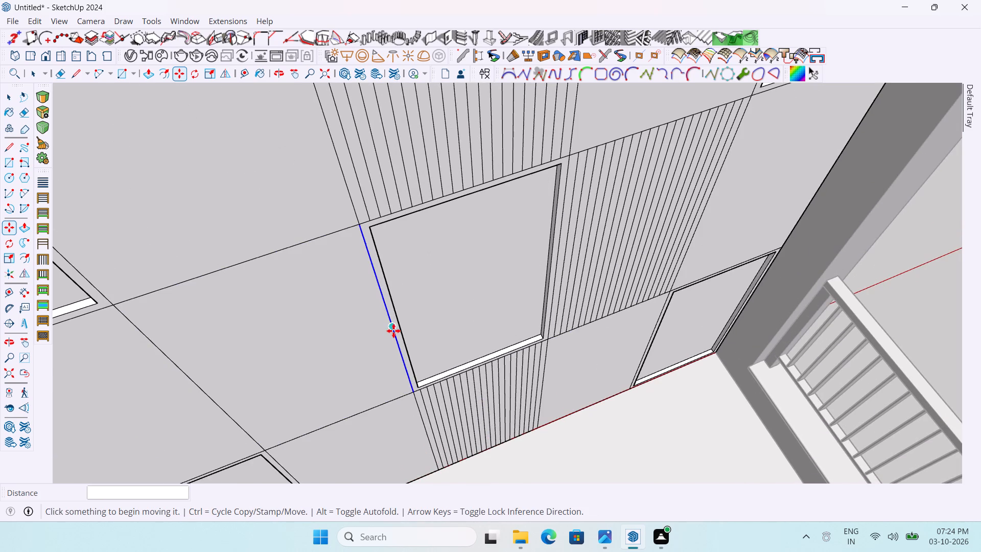
pyautogui.keyDown('ctrl'); pyautogui.click(393, 331); pyautogui.keyUp('ctrl')
pyautogui.click(214, 396)
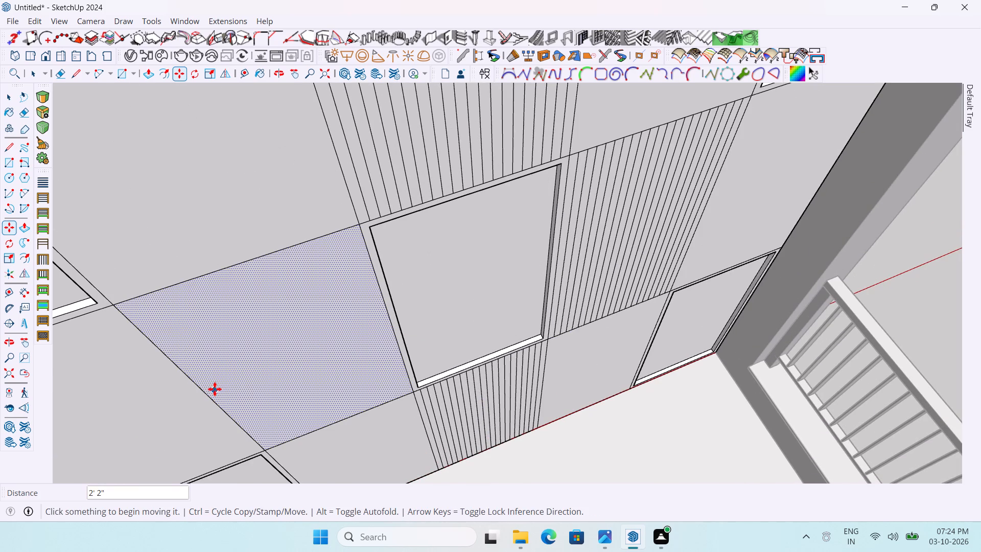
pyautogui.press('2')
pyautogui.press('1')
pyautogui.press('/')
pyautogui.press('Return')
# Push the top row middle cell's outermost strip, on the side away from the railing, 1" into the back wall.
pyautogui.scroll(-9, 394, 349)
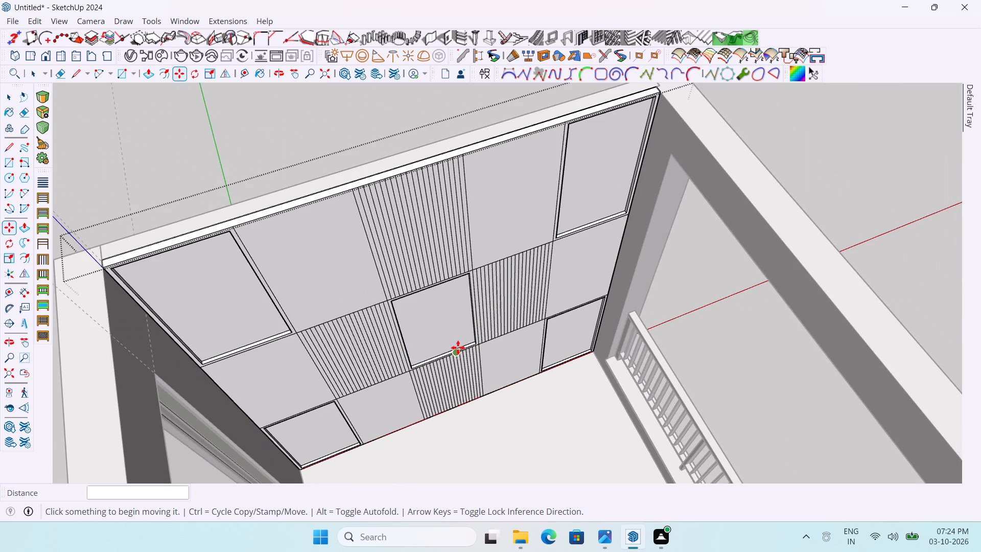
pyautogui.press('p')
pyautogui.scroll(4, 376, 206)
pyautogui.moveTo(384, 226); pyautogui.dragTo(438, 246, button='middle')
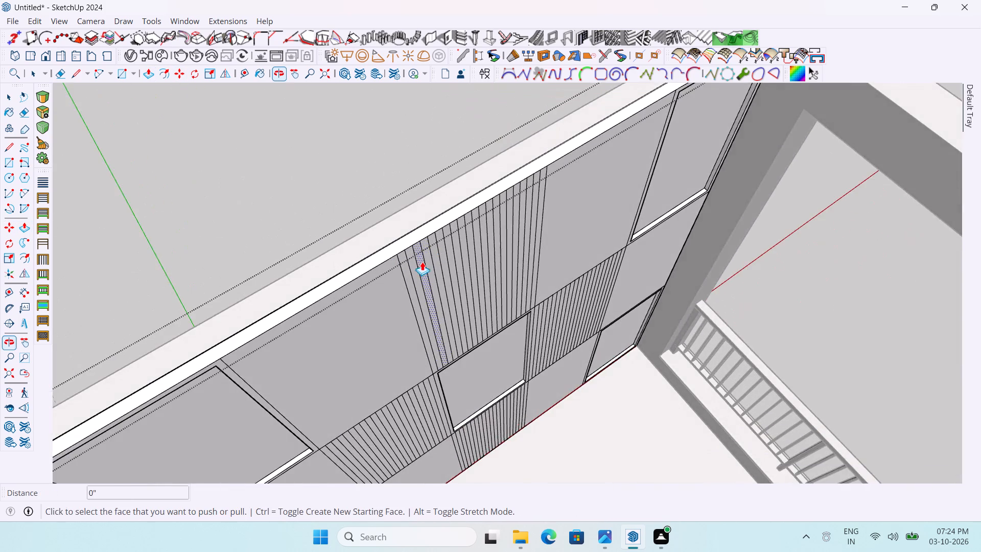
pyautogui.scroll(5, 421, 262)
pyautogui.click(386, 251)
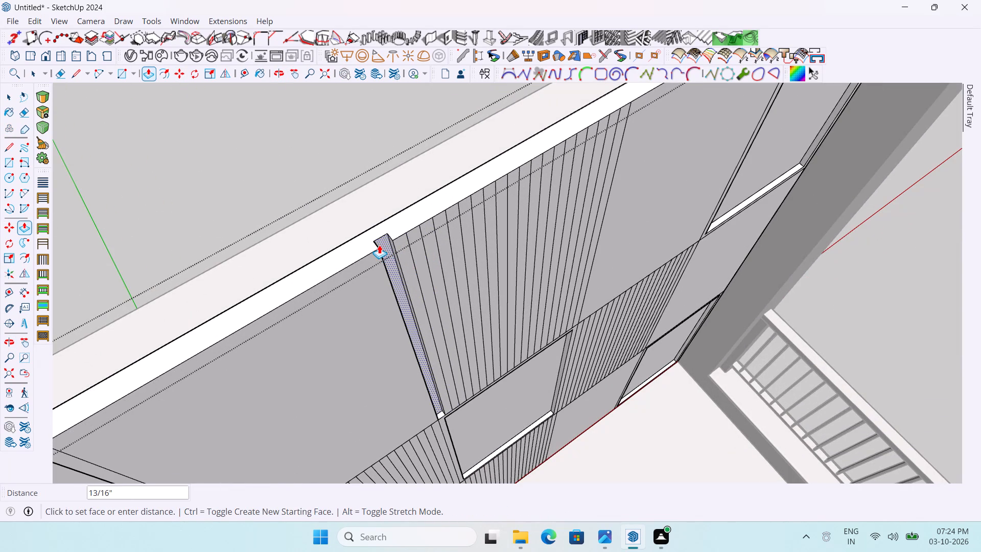
pyautogui.press('1')
pyautogui.press('Return')
# Repeat the 1" recess on every other remaining strip of the top row's middle cell.
pyautogui.scroll(3, 437, 242)
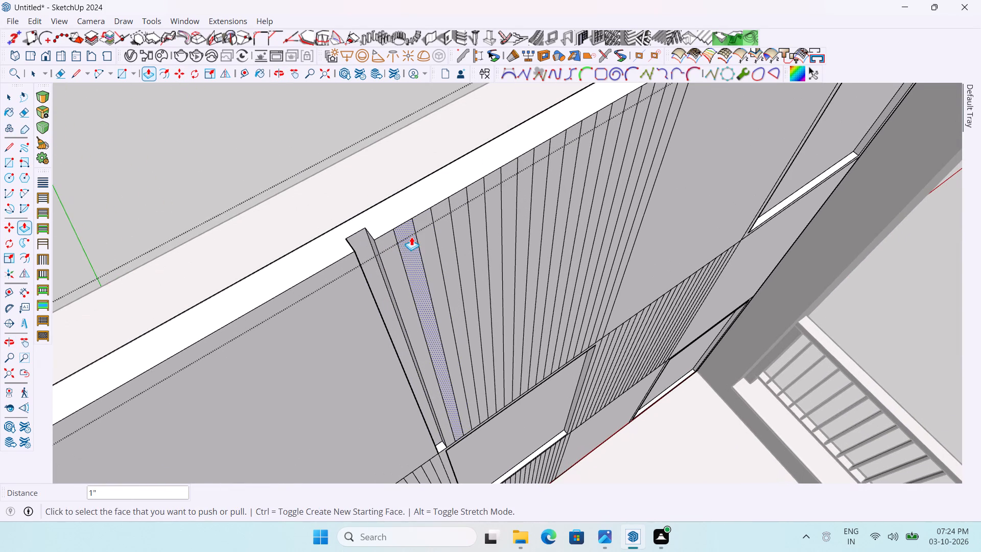
pyautogui.doubleClick(411, 237)
pyautogui.doubleClick(446, 216)
pyautogui.doubleClick(473, 204)
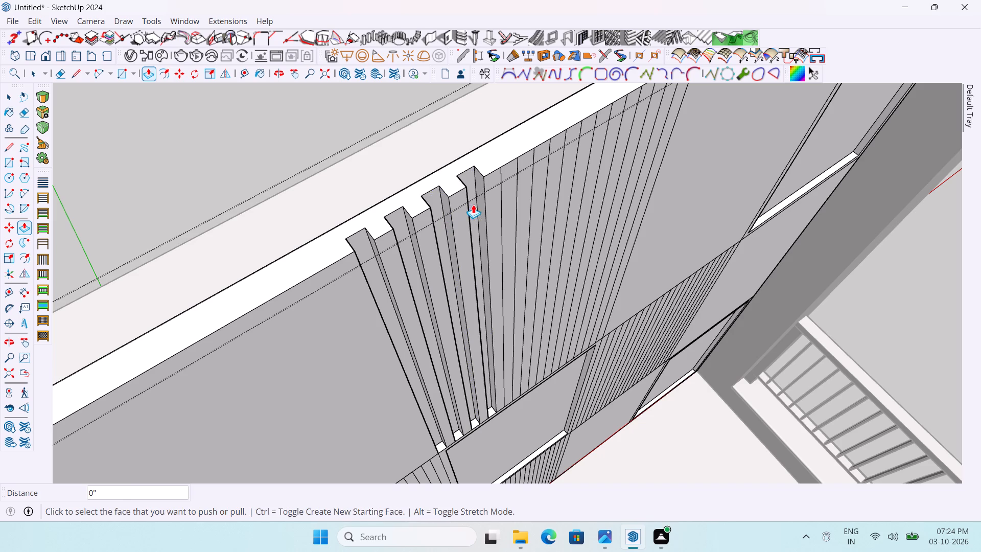
pyautogui.doubleClick(512, 194)
pyautogui.doubleClick(536, 172)
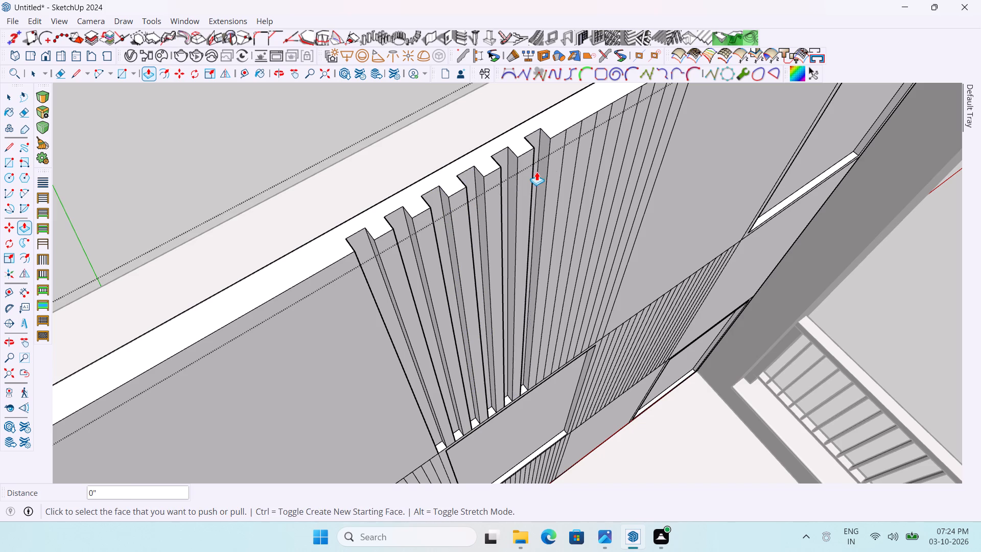
pyautogui.doubleClick(567, 152)
pyautogui.doubleClick(603, 137)
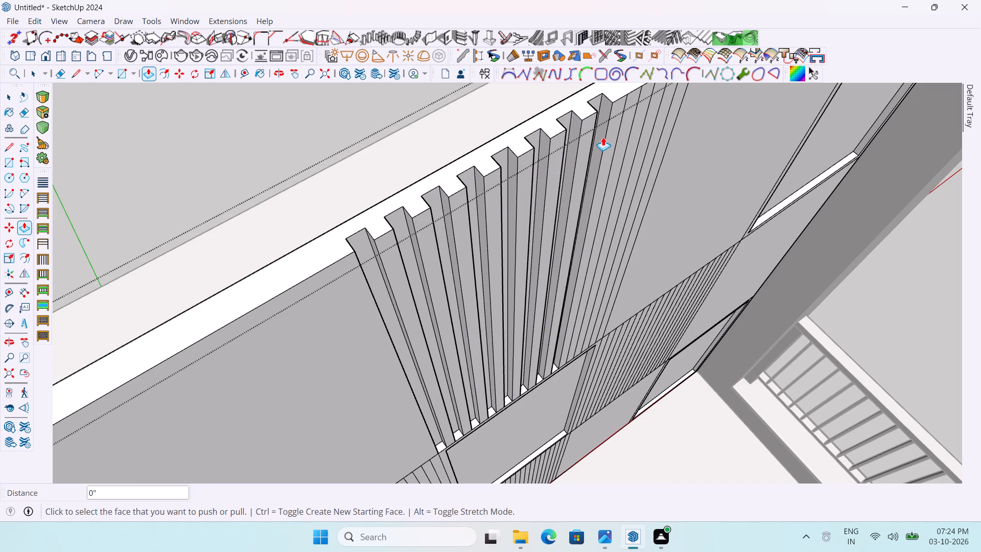
pyautogui.doubleClick(628, 125)
pyautogui.doubleClick(647, 125)
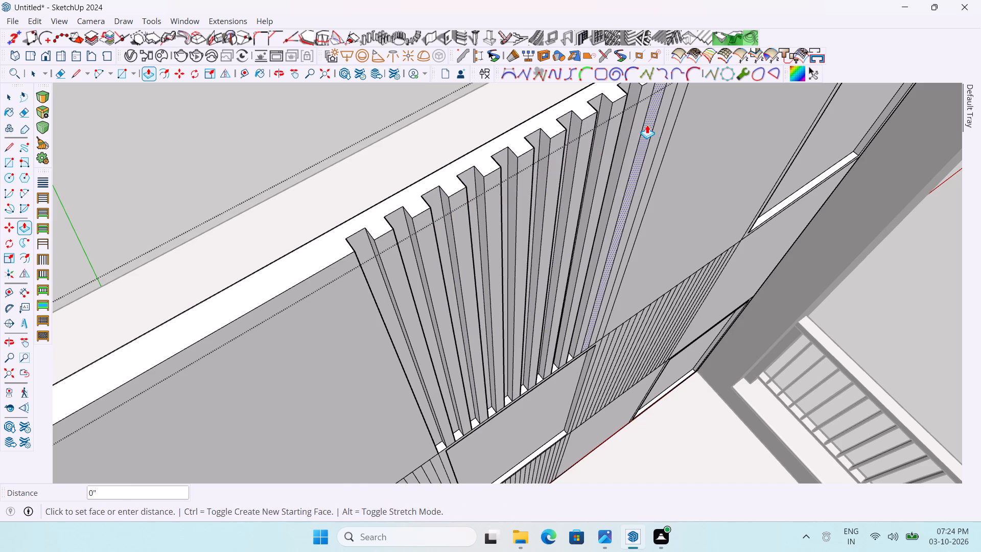
pyautogui.scroll(-4, 581, 166)
pyautogui.doubleClick(654, 98)
# Repeat the 1" recess on the first six alternate strips of the middle-row slatted cell away from the railing, starting at its outer edge.
pyautogui.scroll(-6, 576, 109)
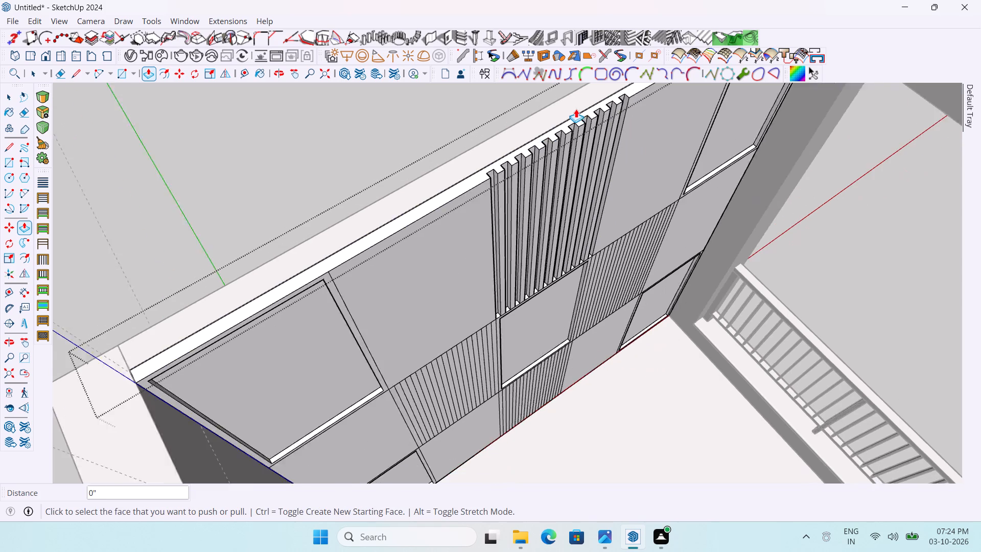
pyautogui.scroll(8, 429, 403)
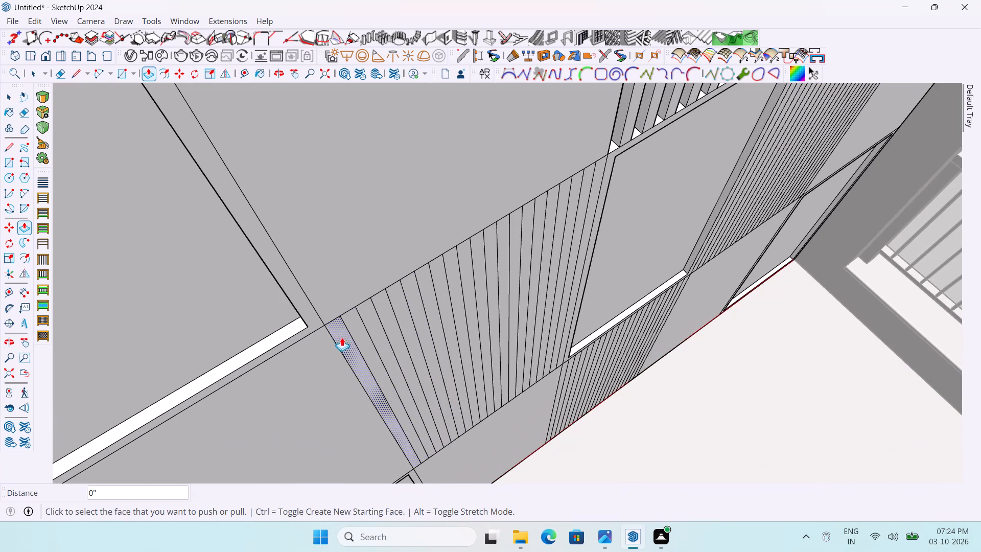
pyautogui.doubleClick(340, 336)
pyautogui.doubleClick(375, 333)
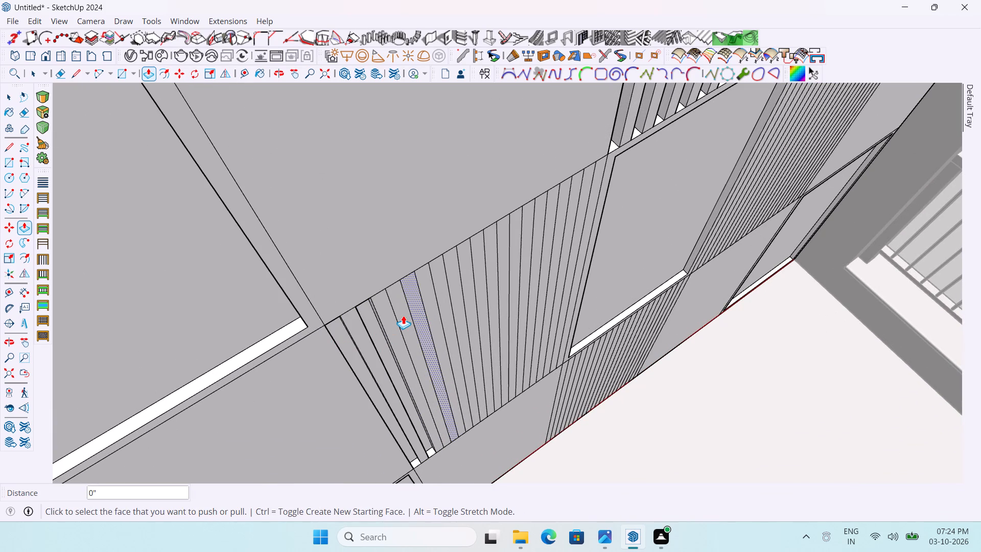
pyautogui.doubleClick(403, 315)
pyautogui.doubleClick(430, 307)
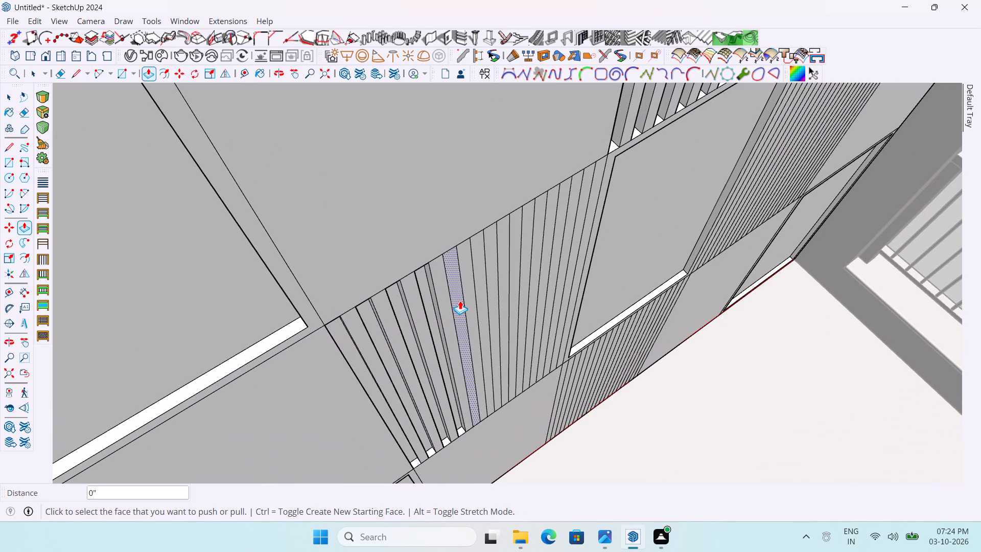
pyautogui.doubleClick(458, 301)
pyautogui.doubleClick(480, 293)
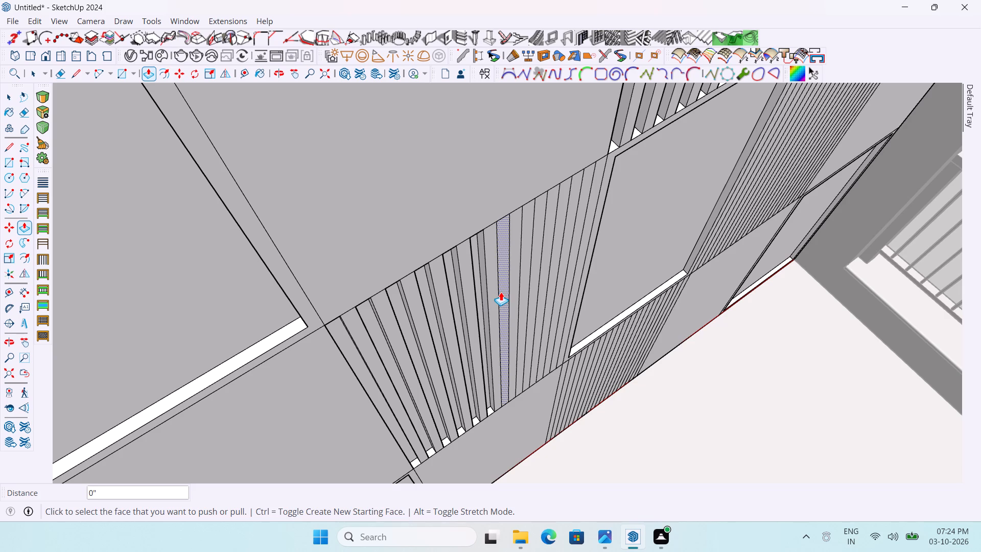
# Recess the remaining alternate strips of that middle-row cell about 1 1/8", up to the central framed cell.
pyautogui.doubleClick(501, 292)
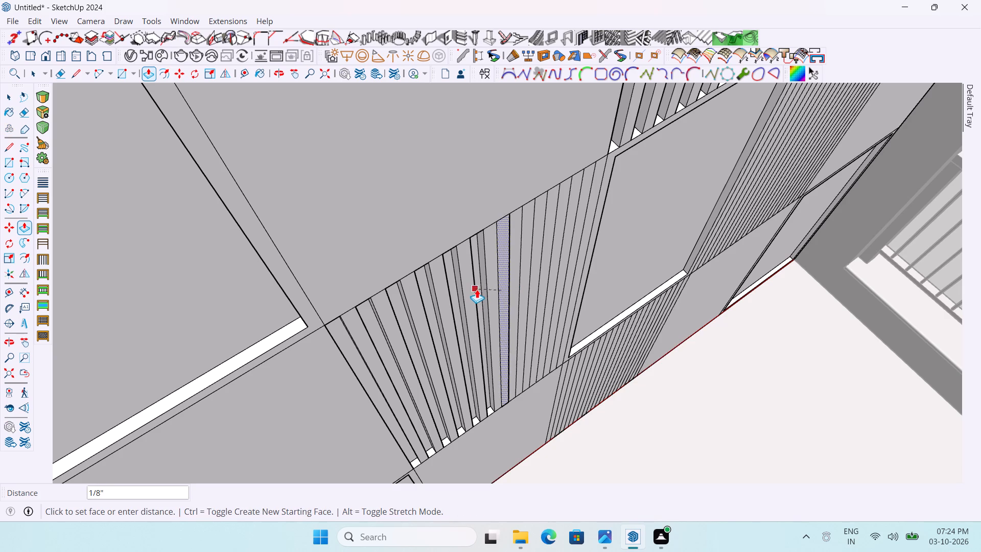
pyautogui.click(479, 289)
pyautogui.scroll(3, 535, 281)
pyautogui.doubleClick(523, 281)
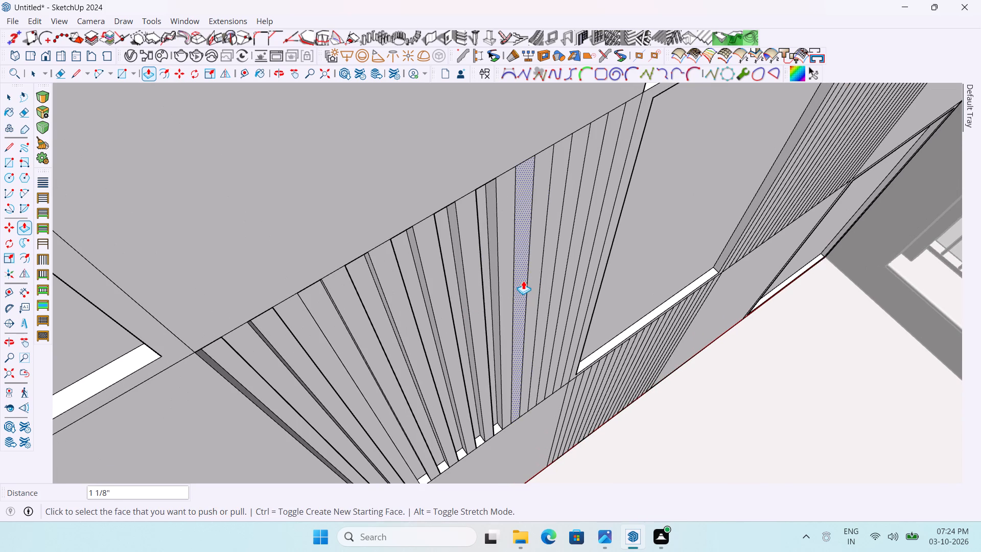
pyautogui.doubleClick(545, 278)
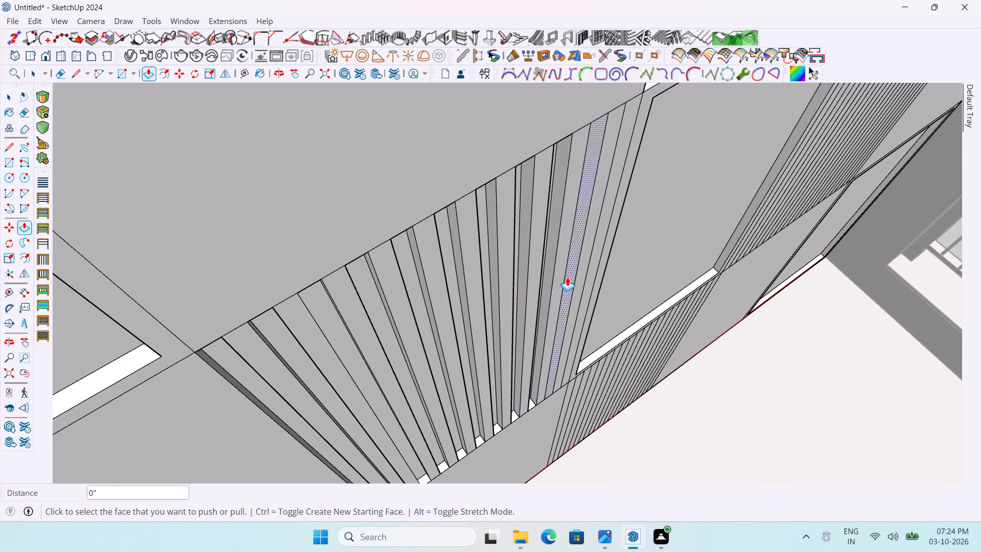
pyautogui.doubleClick(567, 277)
pyautogui.doubleClick(588, 279)
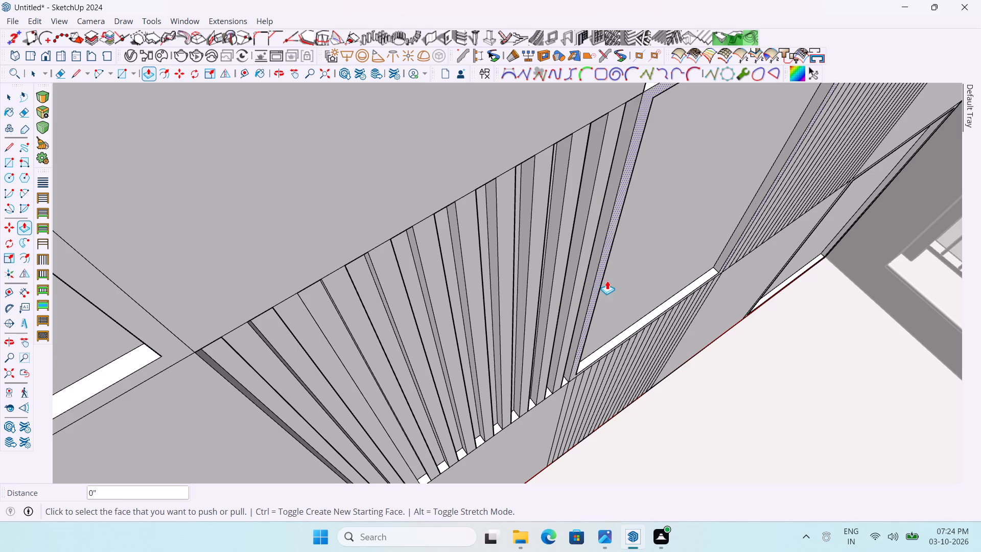
# Recess the first two alternate strips beside the central framed cell in the railing-side middle-row cell about 1 1/8".
pyautogui.scroll(-2, 528, 303)
pyautogui.moveTo(569, 306); pyautogui.dragTo(442, 253, button='middle')
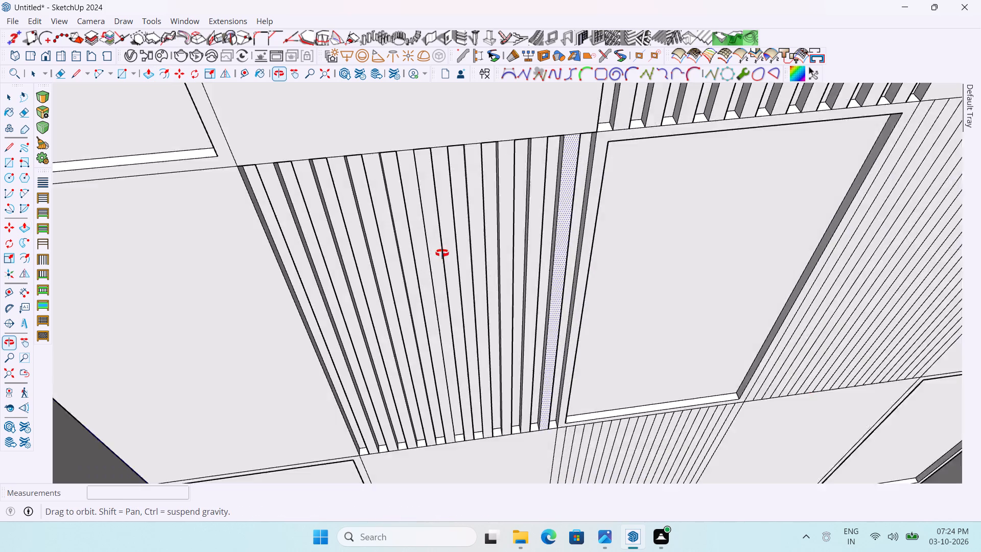
pyautogui.moveTo(442, 253); pyautogui.dragTo(399, 189, button='middle')
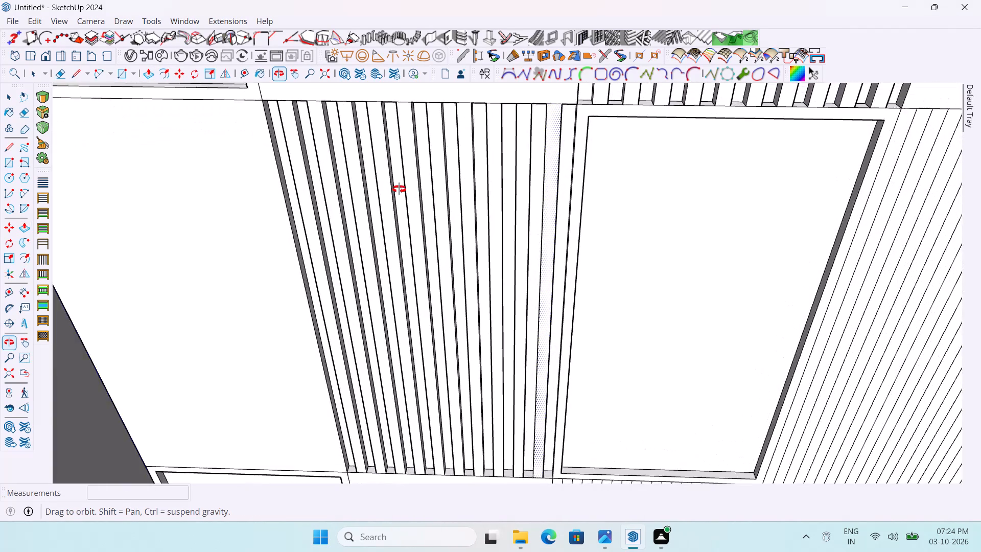
pyautogui.moveTo(399, 189); pyautogui.dragTo(408, 259, button='middle')
pyautogui.scroll(-6, 262, 251)
pyautogui.scroll(2, 599, 303)
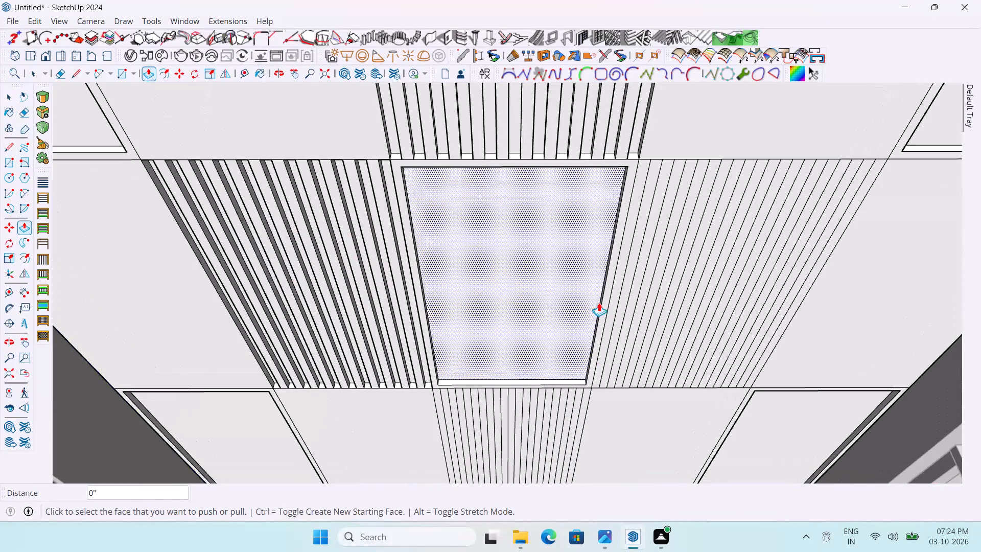
pyautogui.scroll(2, 623, 195)
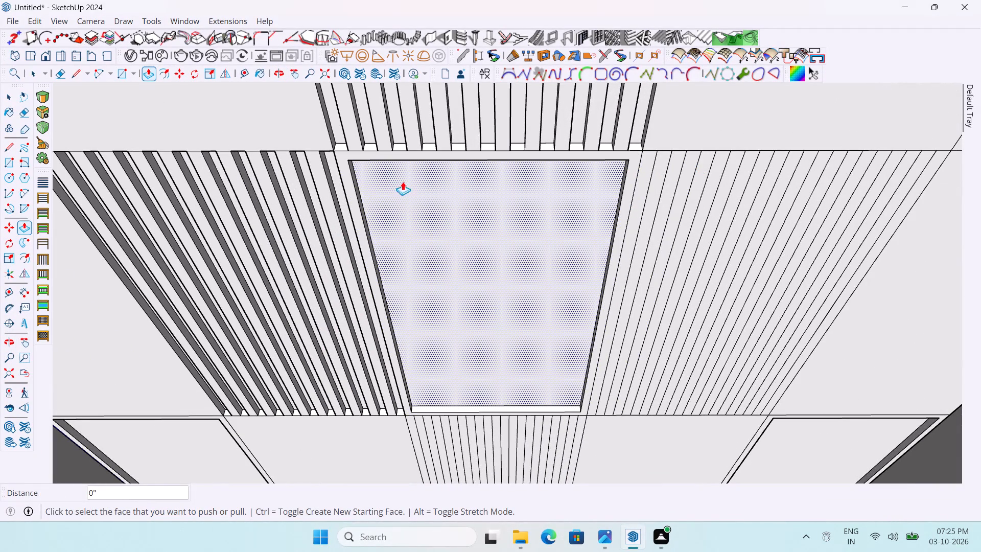
pyautogui.scroll(-2, 315, 187)
pyautogui.scroll(1, 617, 178)
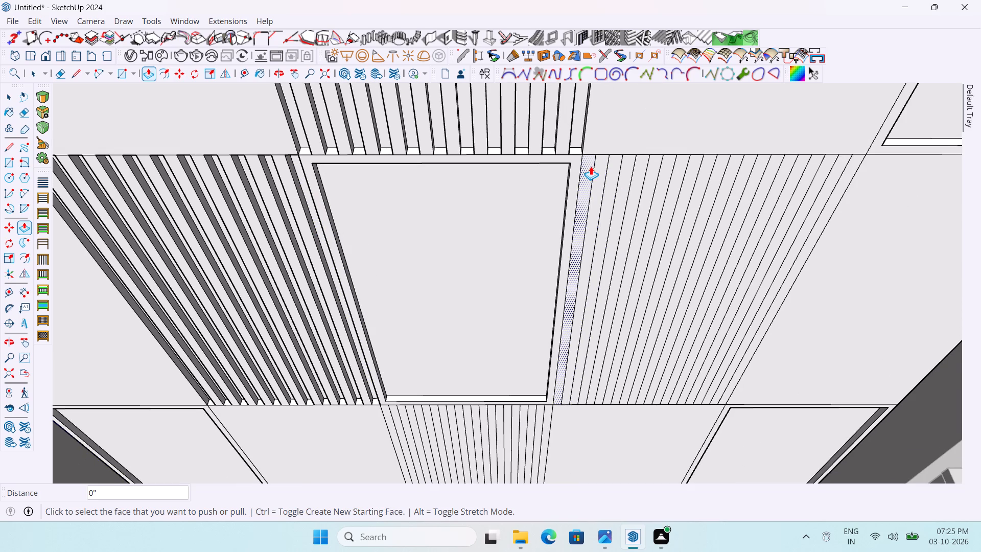
pyautogui.doubleClick(591, 166)
pyautogui.click(613, 166)
pyautogui.doubleClick(613, 166)
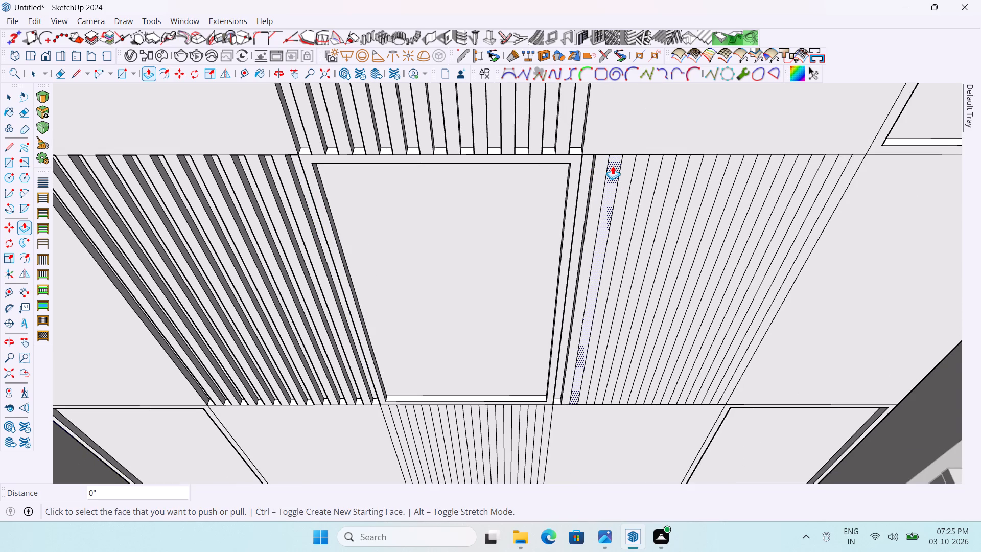
pyautogui.scroll(3, 640, 168)
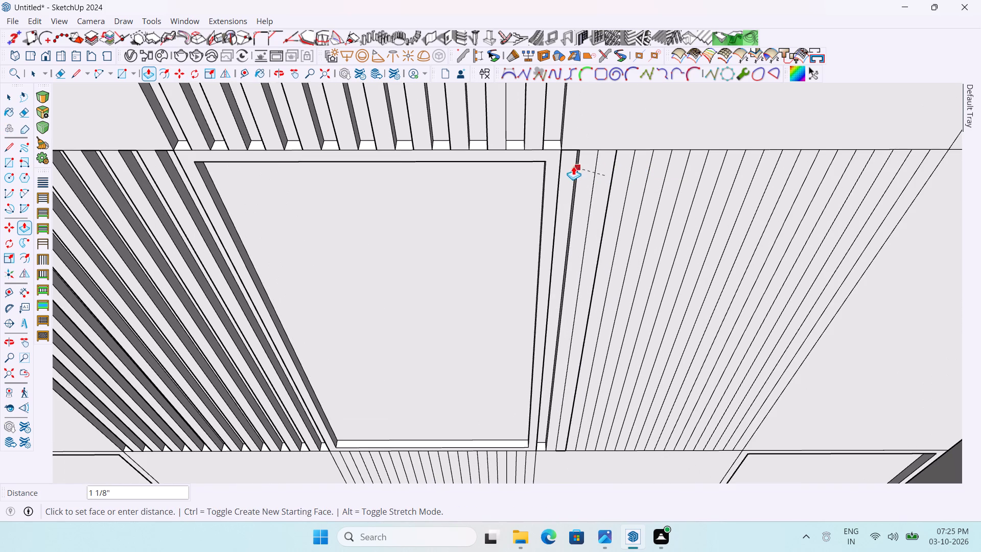
pyautogui.click(566, 164)
# Repeat the recess on the remaining alternate strips of the railing-side middle-row cell, pushing the outermost strip about 11/16".
pyautogui.scroll(2, 643, 166)
pyautogui.doubleClick(642, 166)
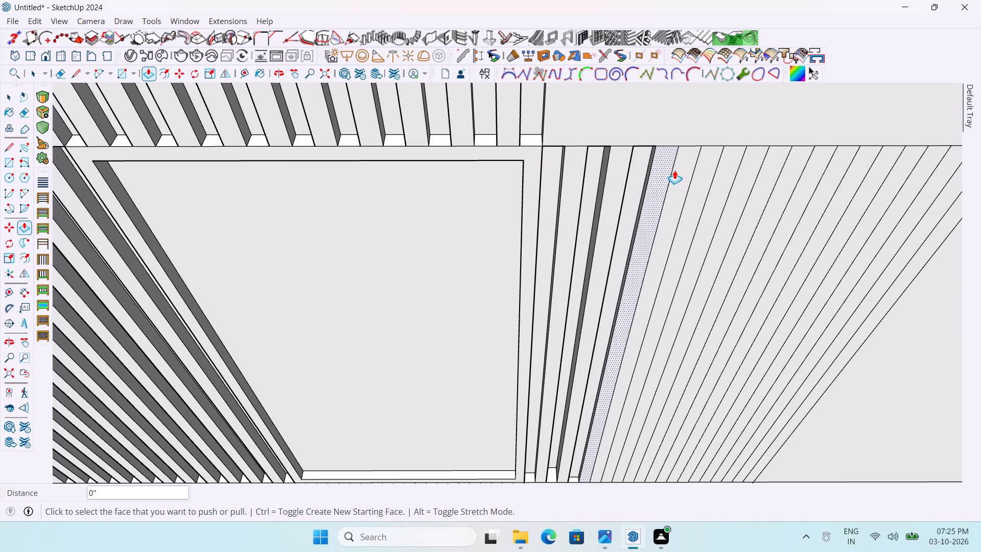
pyautogui.doubleClick(675, 170)
pyautogui.doubleClick(723, 172)
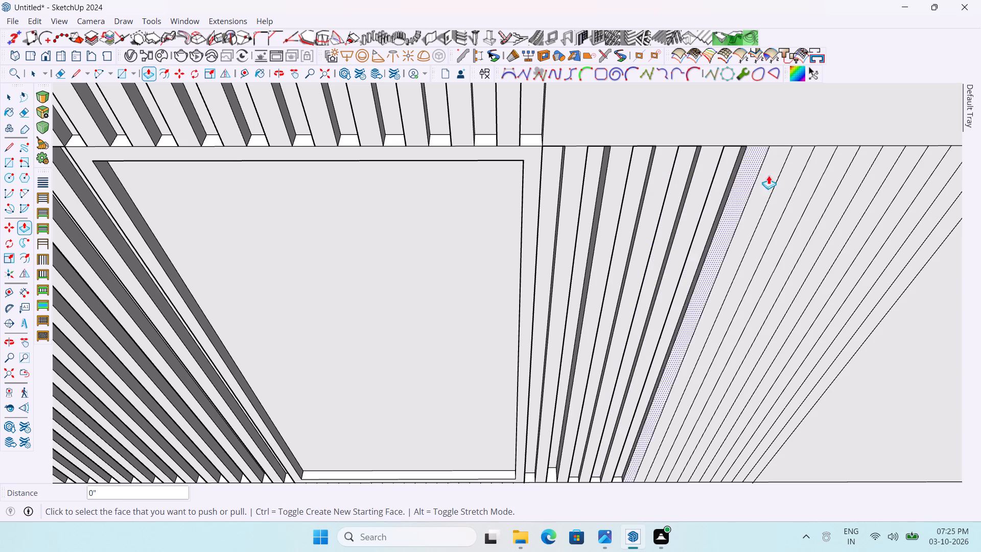
pyautogui.doubleClick(765, 175)
pyautogui.doubleClick(806, 177)
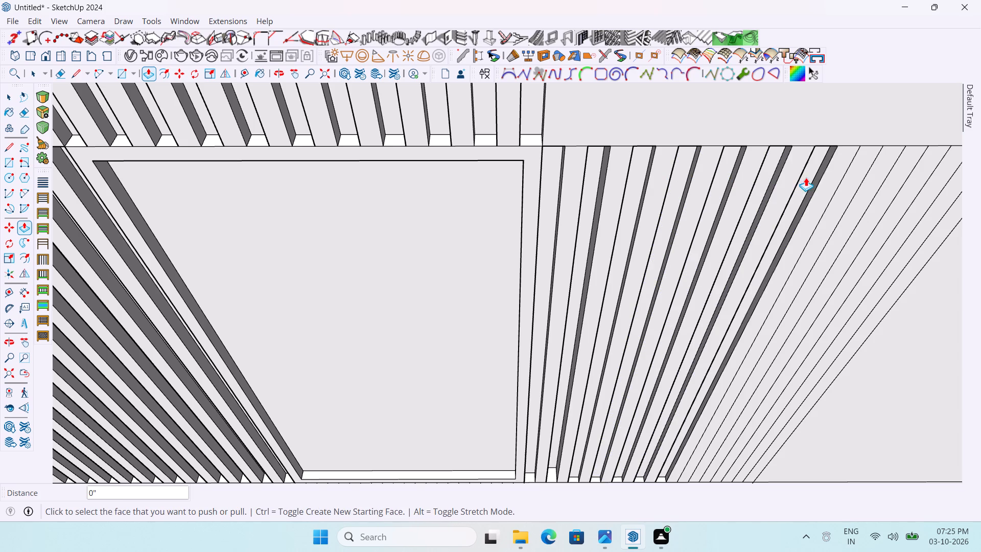
pyautogui.doubleClick(846, 180)
pyautogui.doubleClick(889, 191)
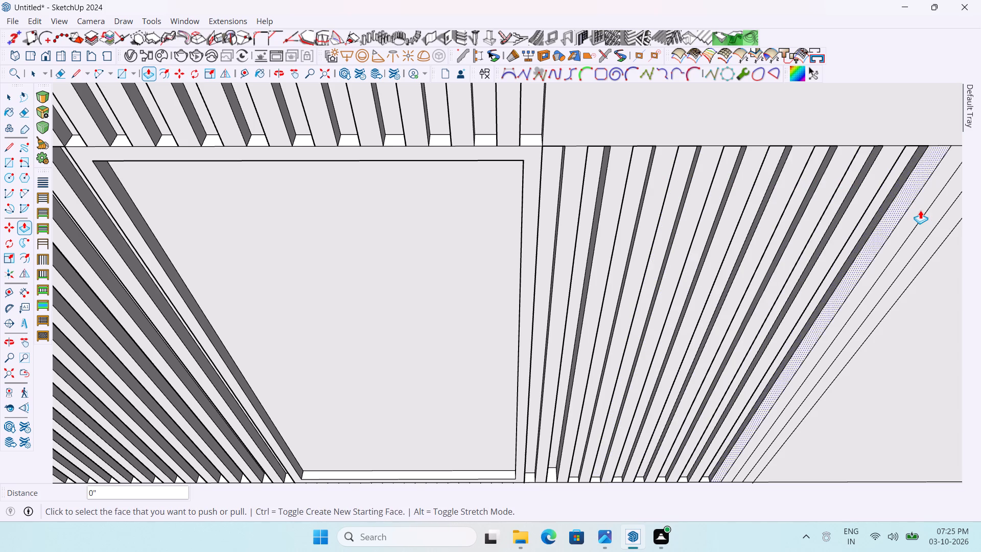
pyautogui.doubleClick(920, 210)
pyautogui.doubleClick(938, 235)
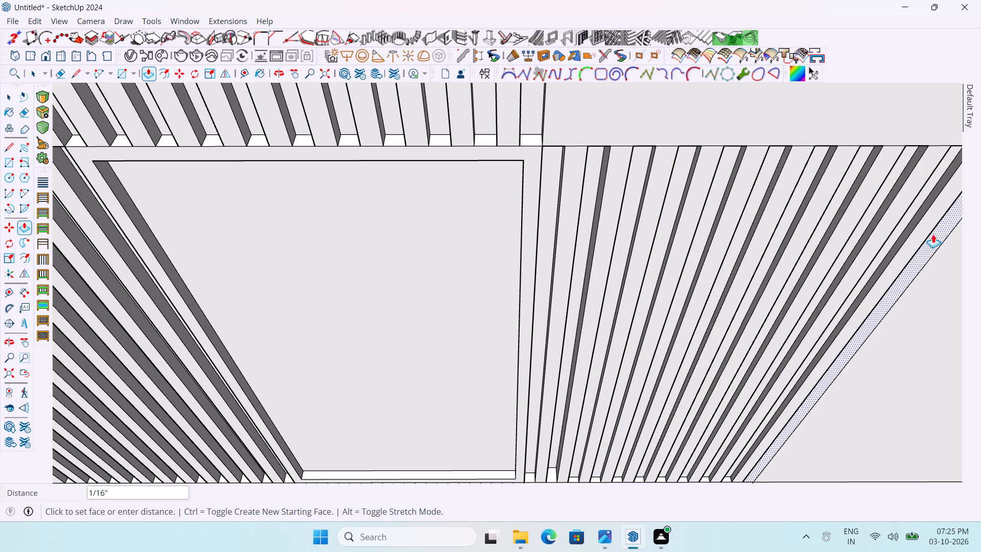
pyautogui.click(907, 224)
pyautogui.scroll(-12, 783, 162)
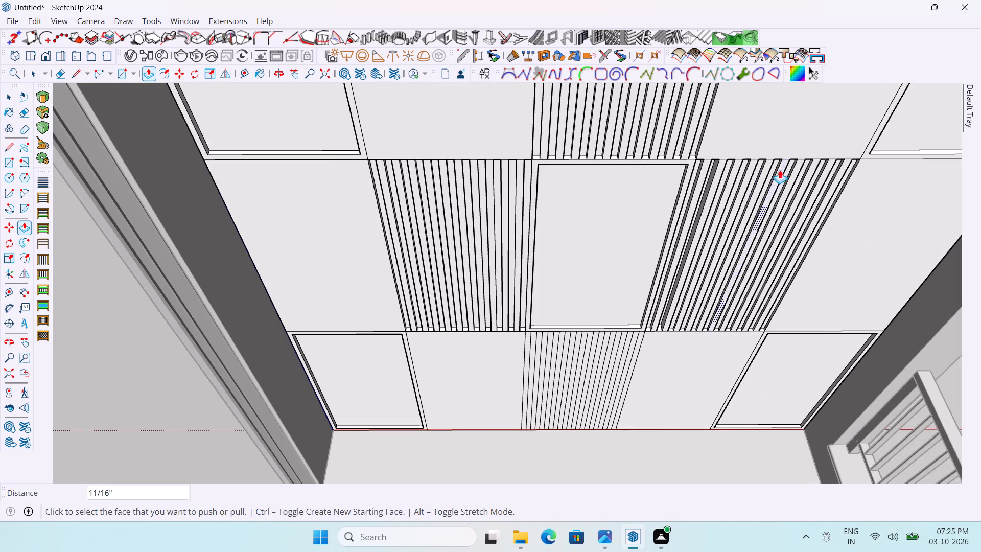
pyautogui.moveTo(712, 222); pyautogui.dragTo(621, 171, button='middle')
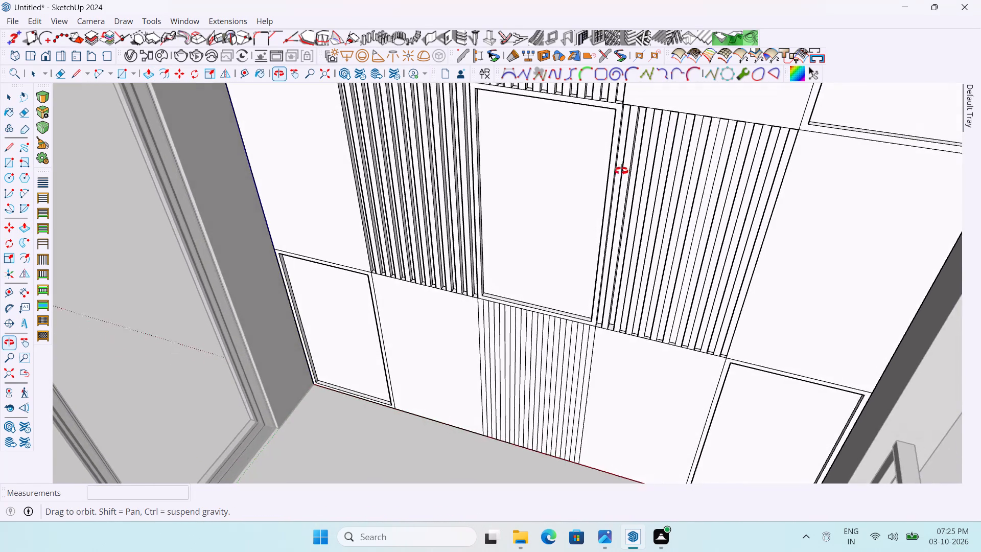
# Deepen the second and third recessed strips from the central framed cell in the railing-side middle-row cell by about 5/8" and 1/2", matching their neighbours.
pyautogui.moveTo(621, 171); pyautogui.dragTo(615, 168, button='middle')
pyautogui.scroll(8, 641, 263)
pyautogui.scroll(4, 601, 360)
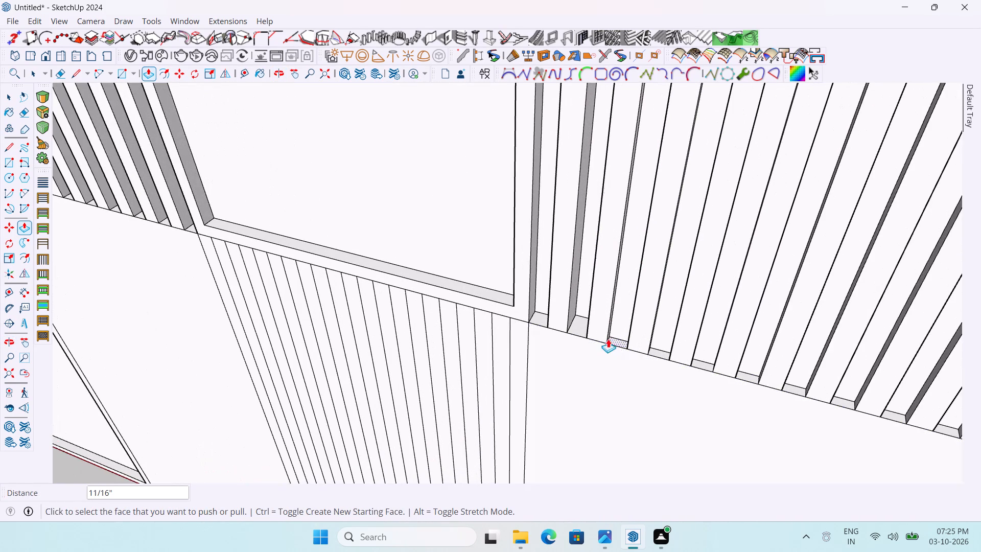
pyautogui.click(576, 310)
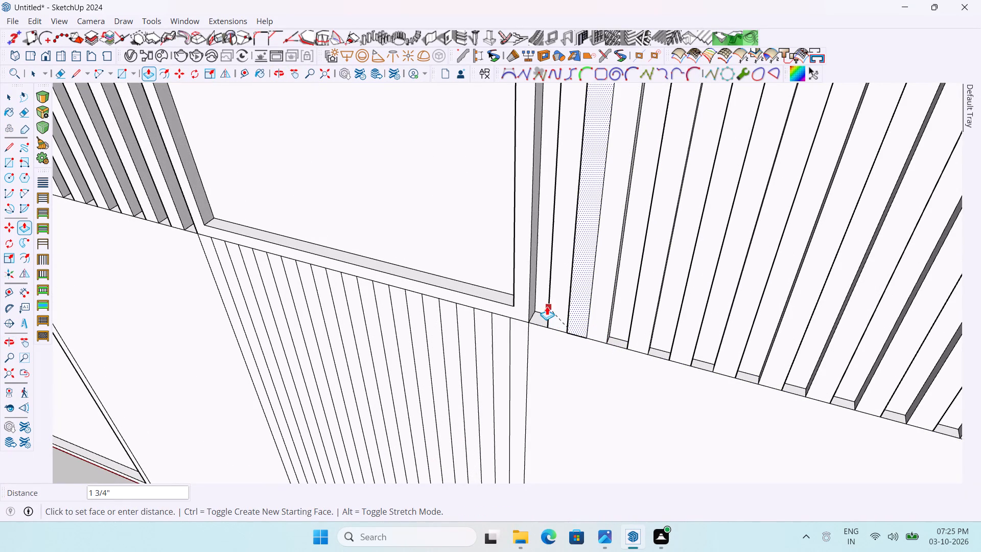
pyautogui.click(539, 305)
pyautogui.scroll(-7, 573, 291)
pyautogui.scroll(4, 588, 298)
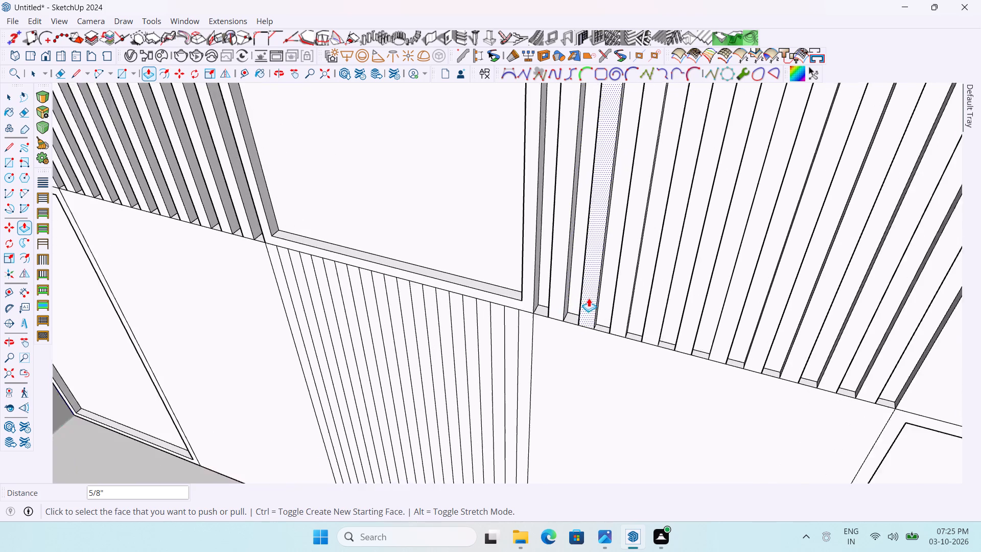
pyautogui.scroll(4, 593, 308)
pyautogui.click(616, 323)
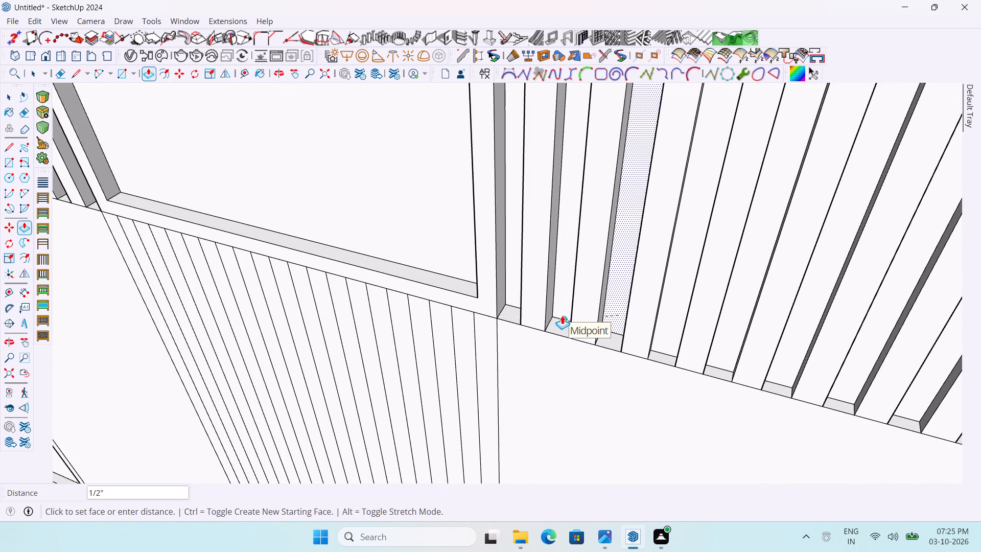
pyautogui.click(562, 315)
# Repeat the 1/2" push on the remaining eight recessed strips of the railing-side middle-row cell, out to its outer edge.
pyautogui.doubleClick(667, 337)
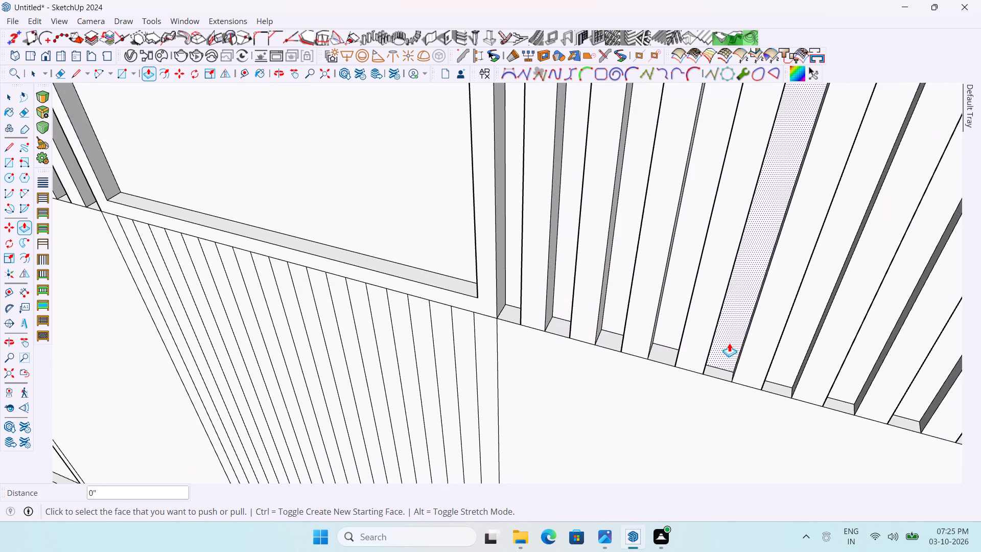
pyautogui.doubleClick(729, 343)
pyautogui.doubleClick(783, 363)
pyautogui.doubleClick(844, 393)
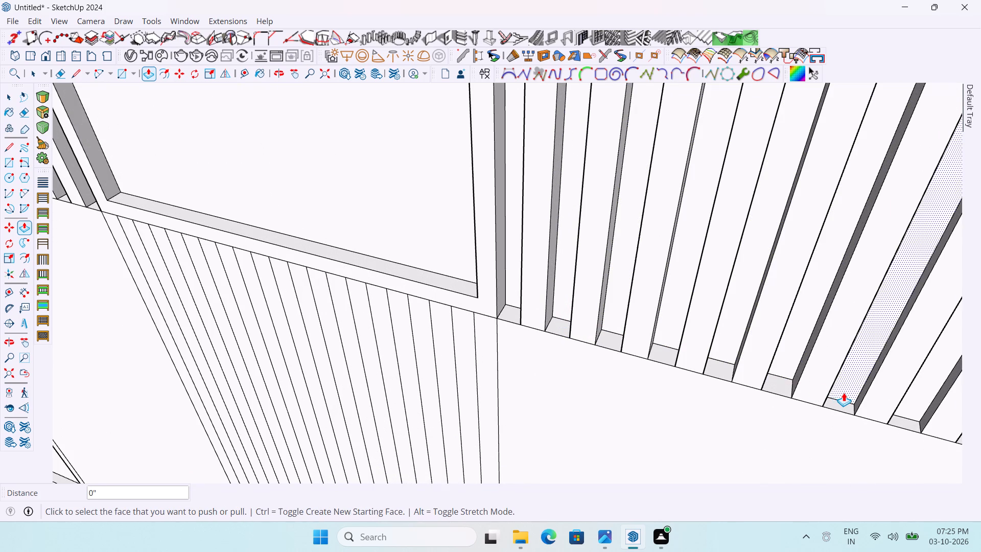
pyautogui.doubleClick(907, 404)
pyautogui.scroll(-12, 836, 353)
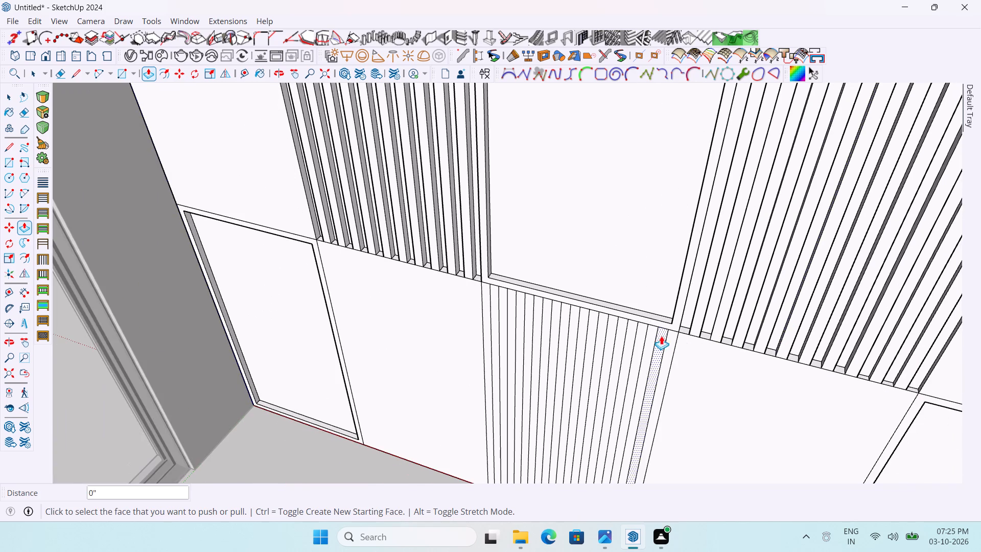
pyautogui.scroll(9, 907, 363)
pyautogui.doubleClick(826, 375)
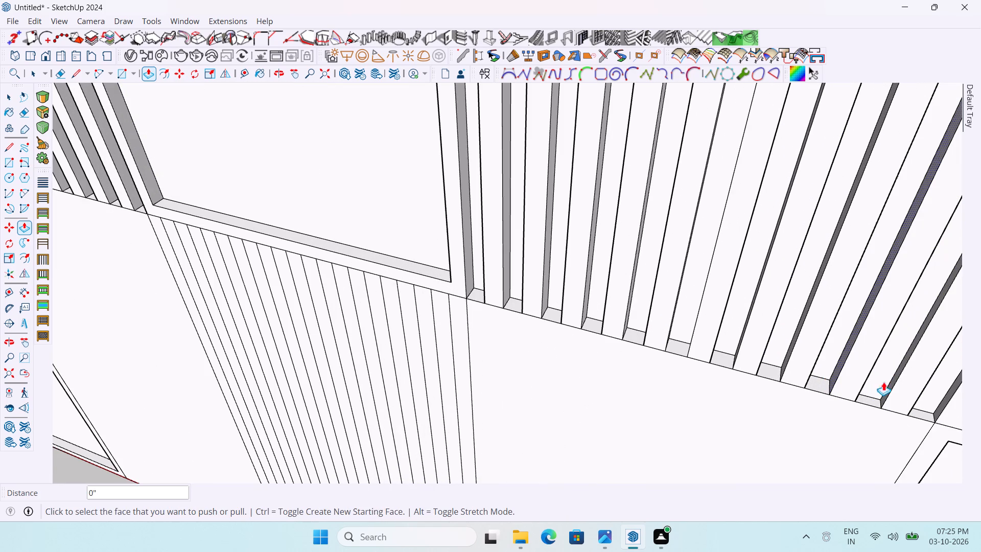
pyautogui.doubleClick(880, 380)
pyautogui.doubleClick(932, 395)
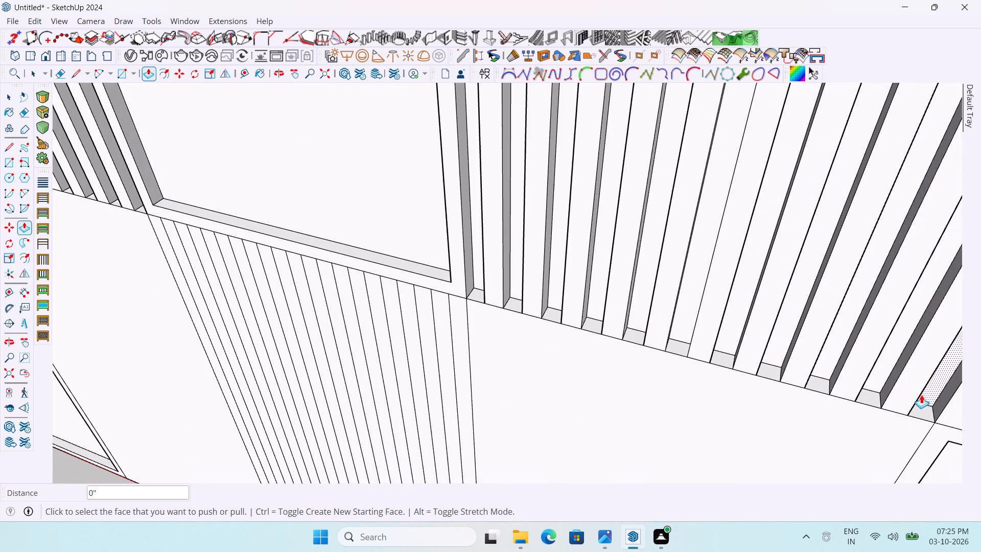
# Repeat the 1/2" recess on the first seven alternate strips of the bottom-row central slatted cell, starting at the edge nearest the glazed wall.
pyautogui.scroll(-11, 802, 316)
pyautogui.moveTo(471, 261); pyautogui.dragTo(605, 287, button='middle')
pyautogui.scroll(2, 616, 290)
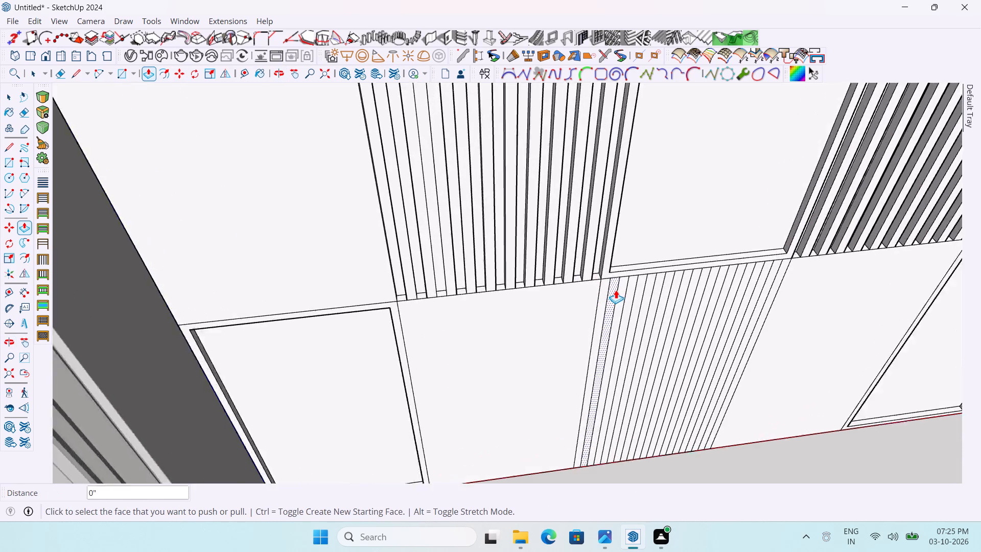
pyautogui.scroll(7, 616, 290)
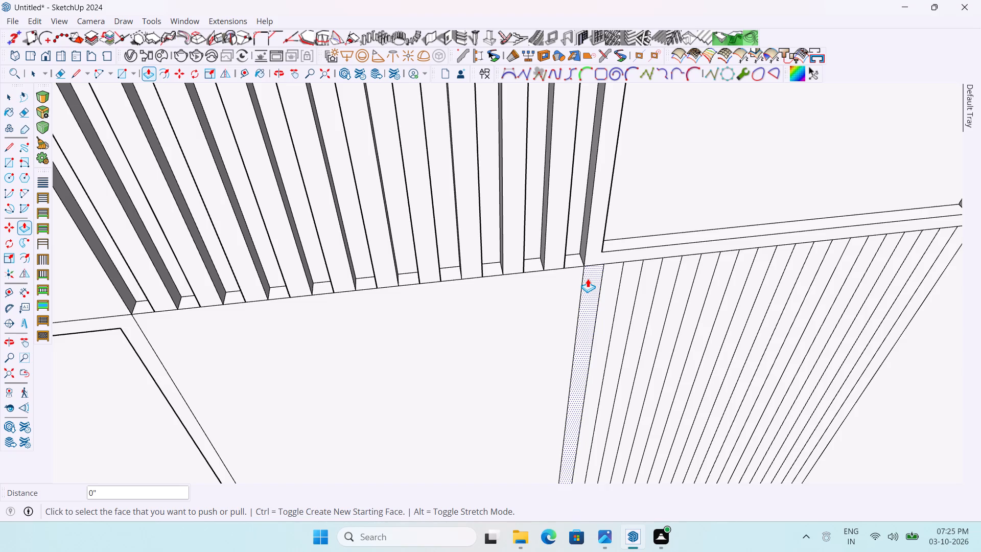
pyautogui.scroll(-5, 395, 355)
pyautogui.scroll(4, 457, 328)
pyautogui.scroll(4, 539, 310)
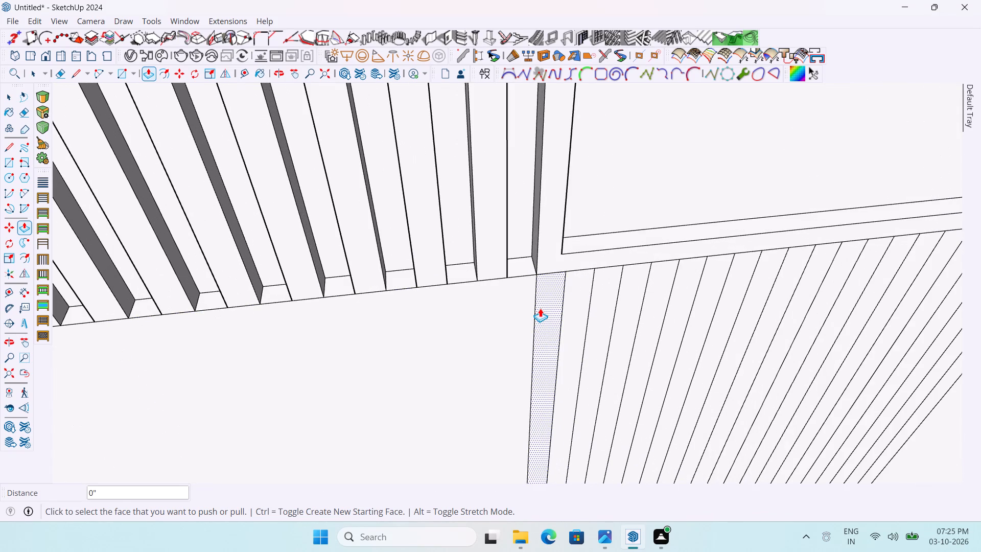
pyautogui.doubleClick(540, 308)
pyautogui.doubleClick(596, 307)
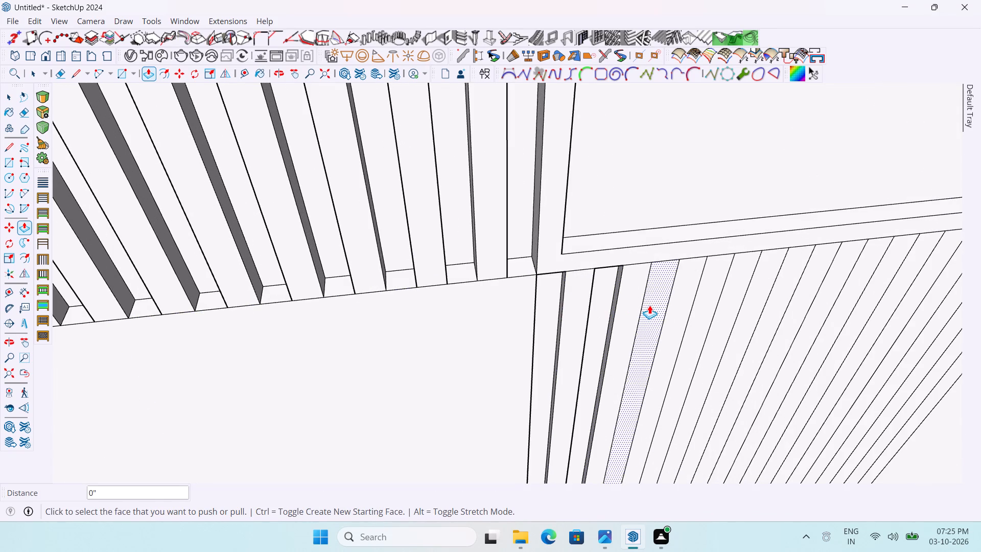
pyautogui.doubleClick(649, 305)
pyautogui.doubleClick(705, 307)
pyautogui.doubleClick(746, 305)
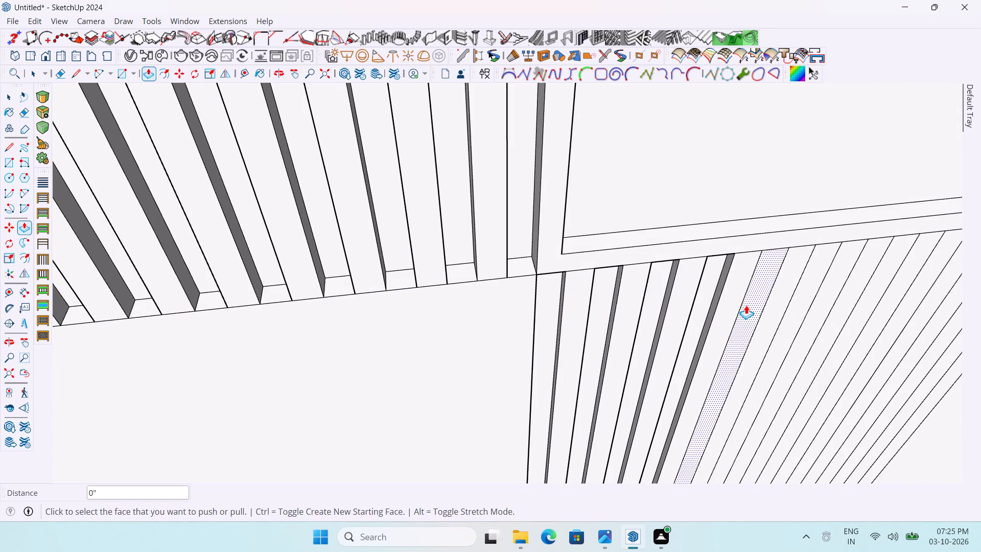
pyautogui.doubleClick(794, 308)
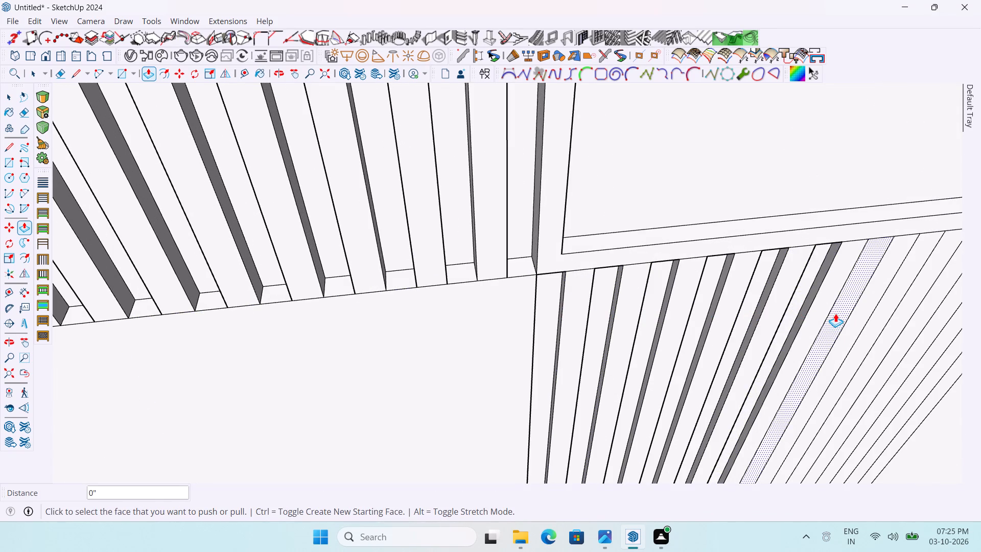
pyautogui.doubleClick(835, 313)
# Repeat the same recess on the last four alternate strips of the bottom-row central cell, finishing at its railing-side edge.
pyautogui.scroll(-4, 596, 312)
pyautogui.scroll(3, 808, 325)
pyautogui.doubleClick(793, 312)
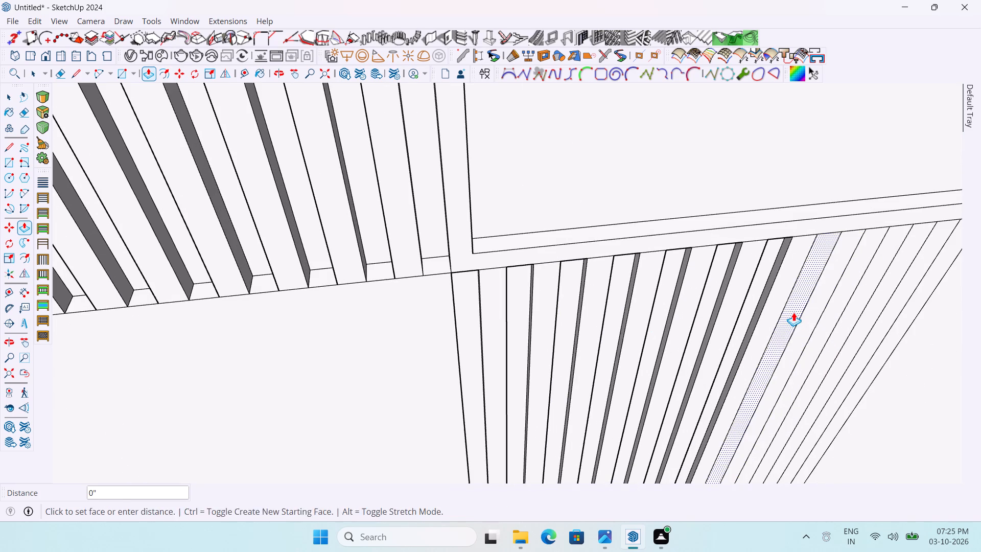
pyautogui.doubleClick(830, 320)
pyautogui.doubleClick(857, 328)
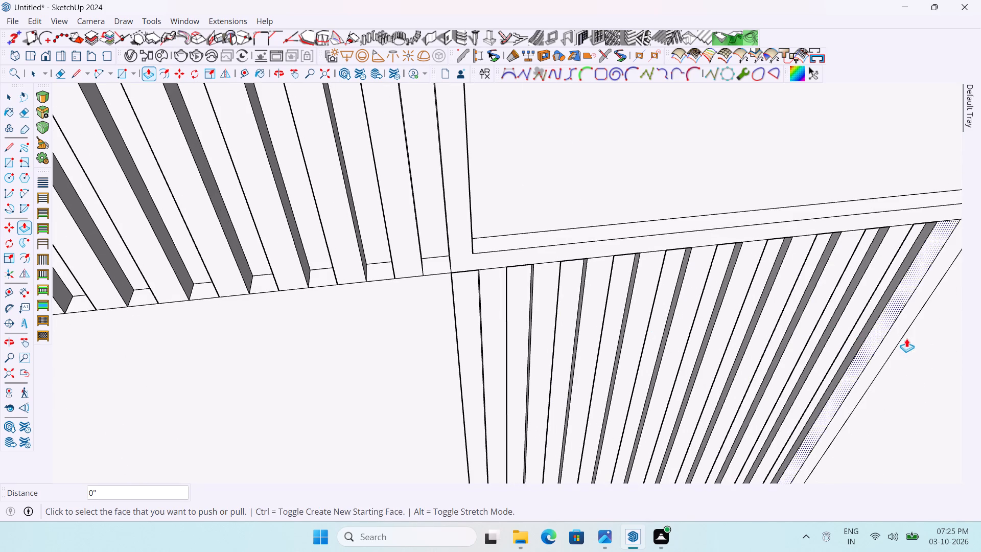
pyautogui.doubleClick(891, 334)
# Leave the back-wall group and examine the wall panels and vertical light strips in the reference picture against the model.
pyautogui.scroll(-14, 730, 290)
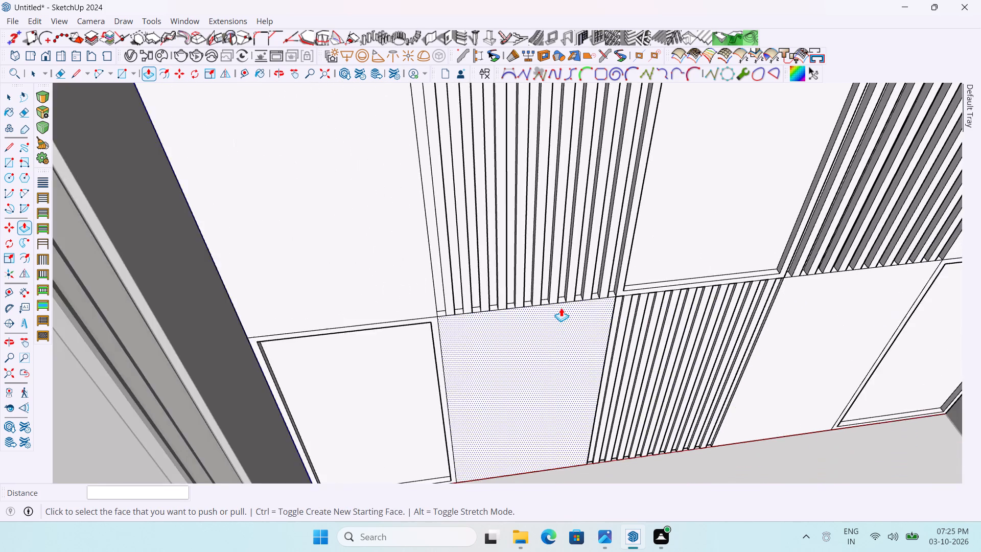
pyautogui.scroll(-2, 561, 308)
pyautogui.moveTo(666, 333); pyautogui.dragTo(530, 210, button='middle')
pyautogui.scroll(-5, 585, 268)
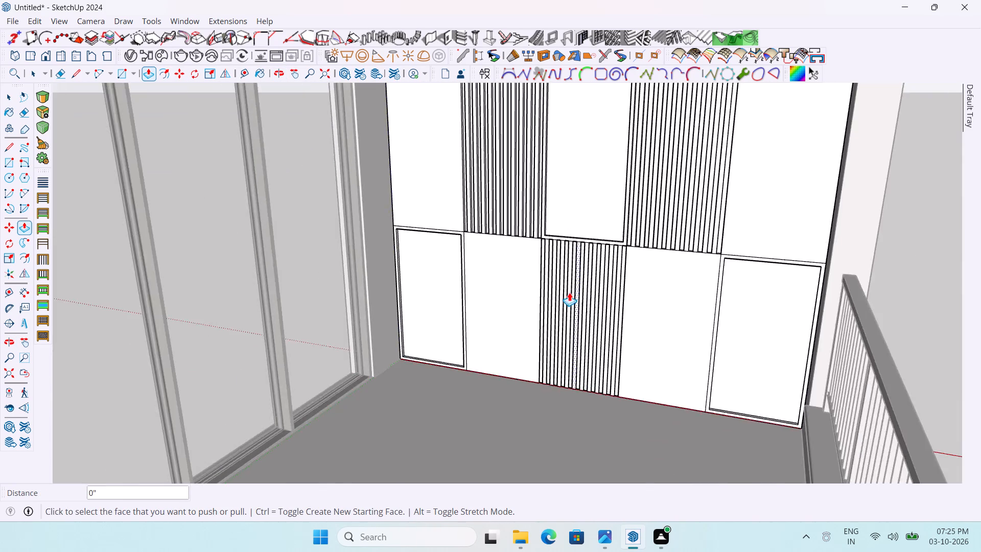
pyautogui.scroll(-11, 569, 292)
pyautogui.press('space')
pyautogui.click(738, 249)
pyautogui.moveTo(661, 231); pyautogui.dragTo(618, 314, button='middle')
pyautogui.scroll(-6, 480, 306)
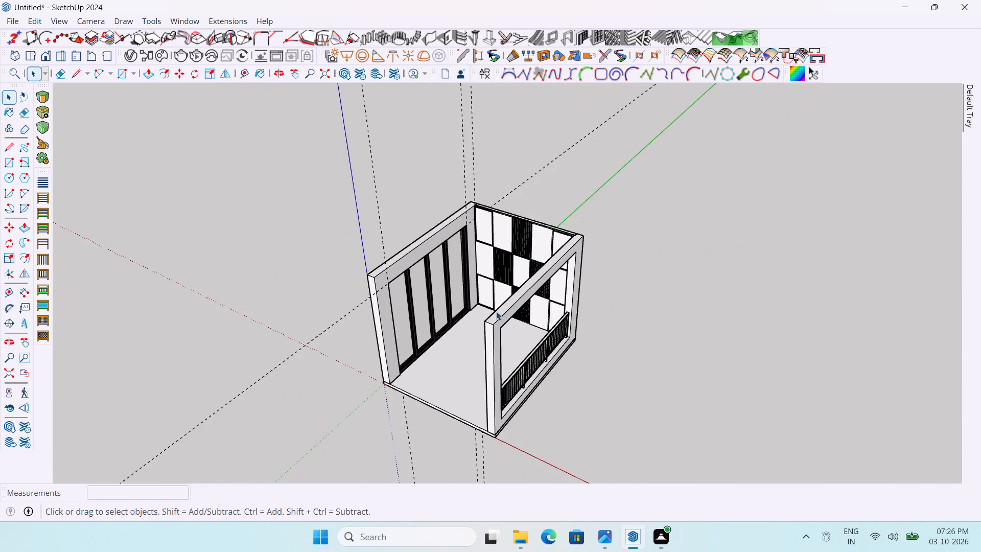
pyautogui.scroll(3, 722, 339)
pyautogui.scroll(-4, 472, 313)
pyautogui.scroll(-4, 566, 306)
pyautogui.scroll(3, 882, 405)
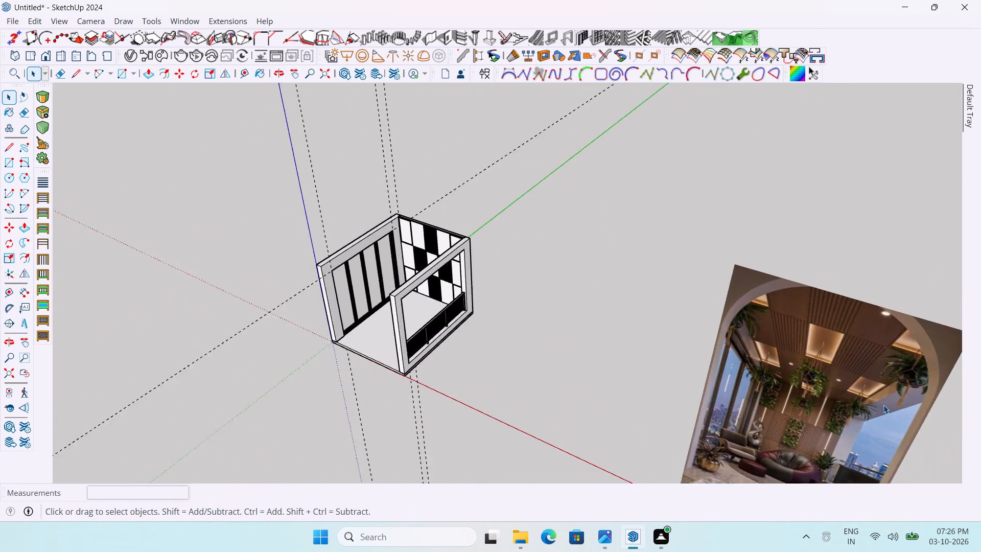
pyautogui.scroll(18, 883, 405)
pyautogui.scroll(4, 832, 417)
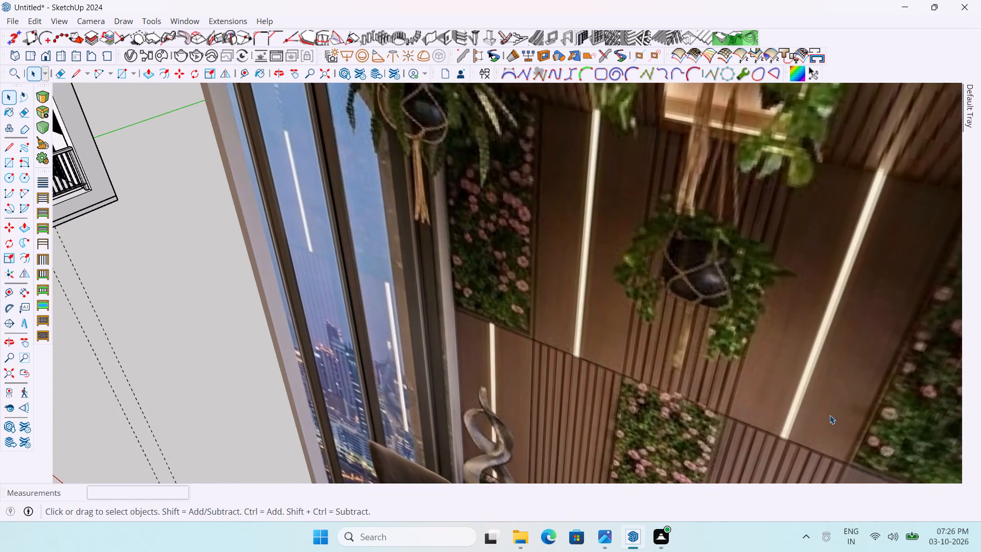
pyautogui.scroll(3, 829, 415)
pyautogui.scroll(-12, 828, 413)
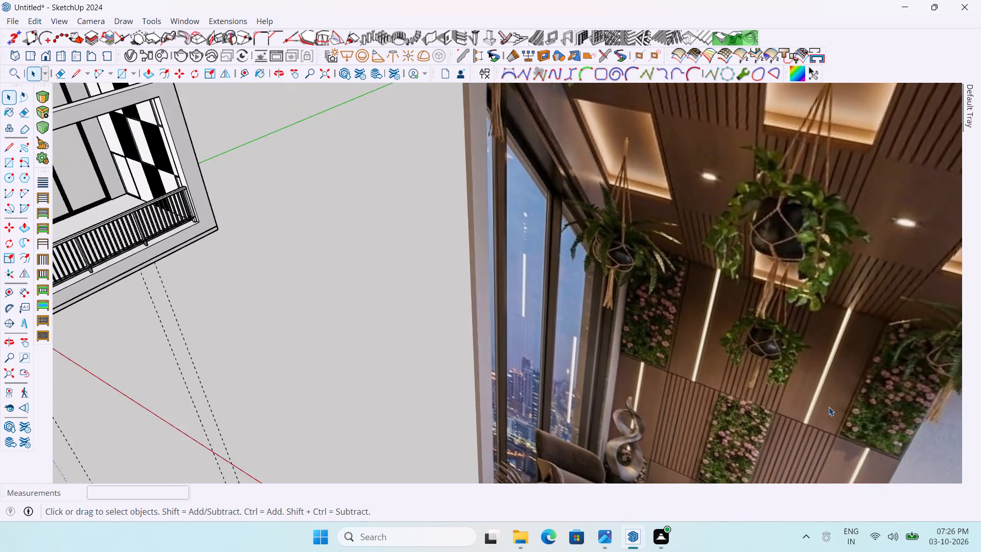
pyautogui.scroll(-8, 829, 407)
pyautogui.scroll(1, 790, 361)
pyautogui.scroll(-2, 790, 361)
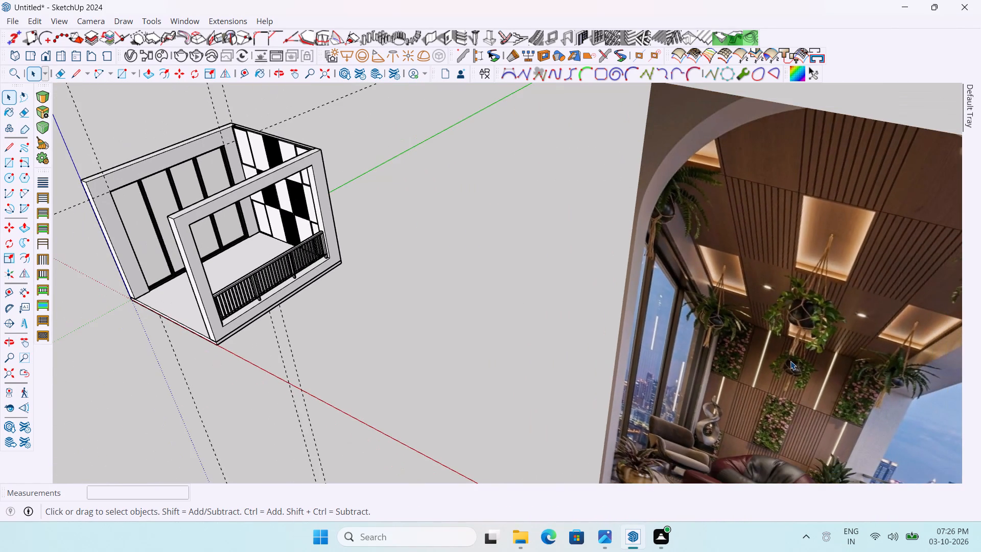
# Open the back-wall group for editing at the plain top-row cell between the glazing-side framed cell and the central slatted cell.
pyautogui.moveTo(438, 262); pyautogui.dragTo(822, 226, button='middle')
pyautogui.scroll(4, 294, 323)
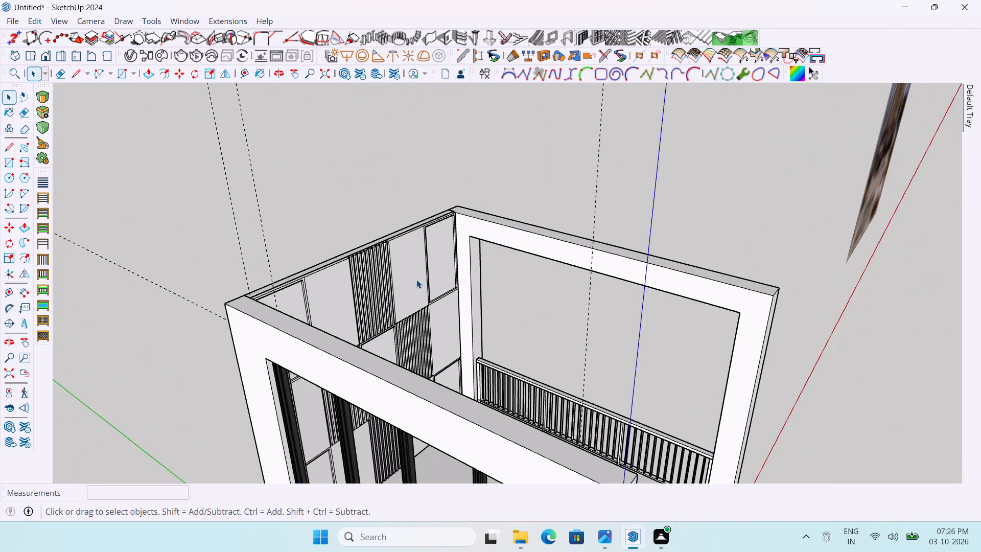
pyautogui.scroll(3, 416, 279)
pyautogui.scroll(-4, 506, 251)
pyautogui.moveTo(497, 270); pyautogui.dragTo(480, 358, button='middle')
pyautogui.scroll(5, 481, 357)
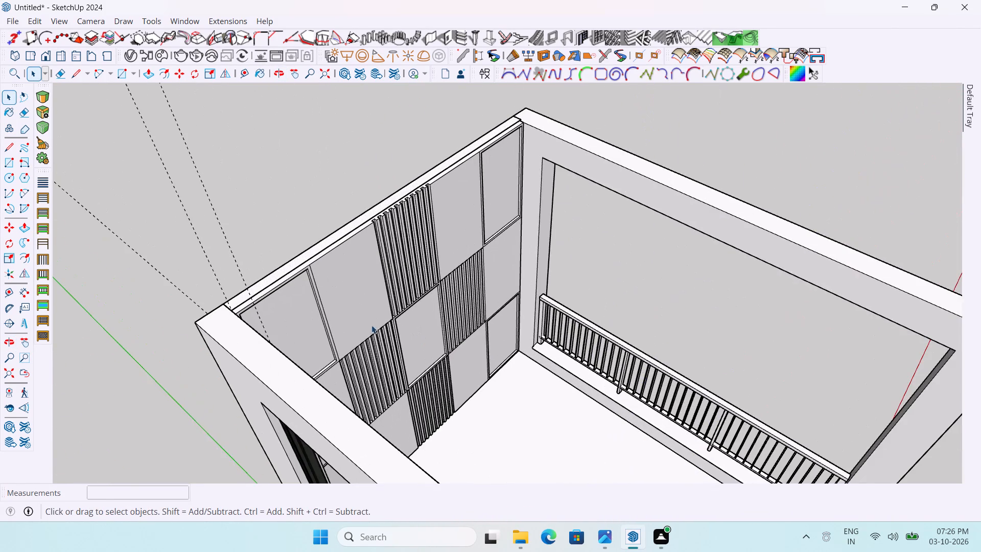
pyautogui.moveTo(358, 320); pyautogui.dragTo(328, 334, button='middle')
pyautogui.scroll(7, 282, 279)
pyautogui.scroll(1, 348, 272)
pyautogui.moveTo(346, 272); pyautogui.dragTo(341, 271, button='middle')
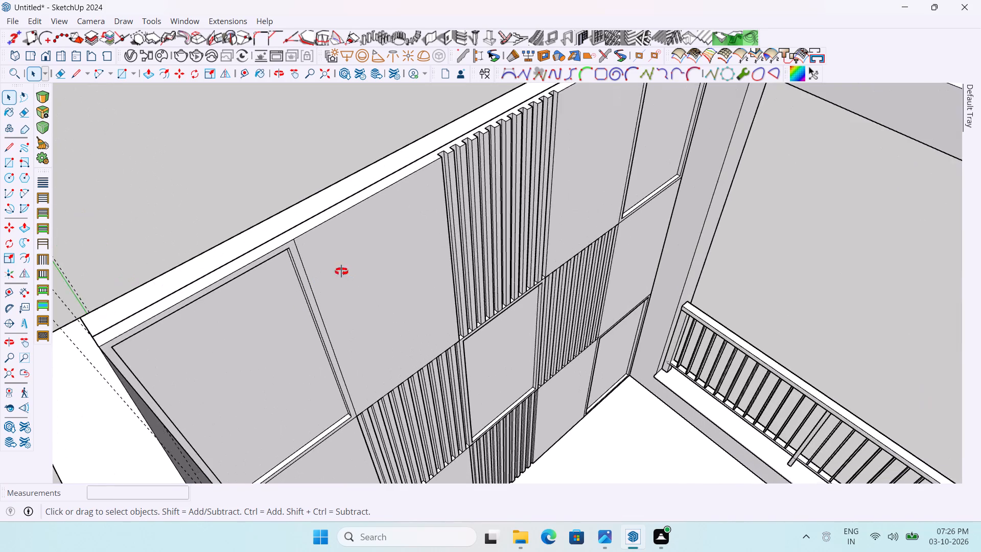
pyautogui.moveTo(341, 271); pyautogui.dragTo(282, 268, button='middle')
pyautogui.scroll(4, 461, 233)
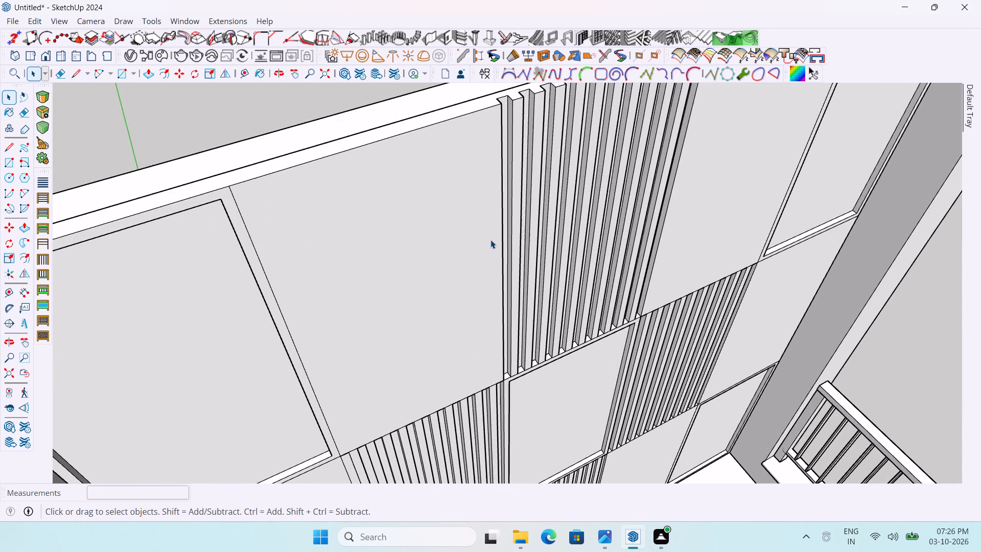
pyautogui.press('m')
pyautogui.press('space')
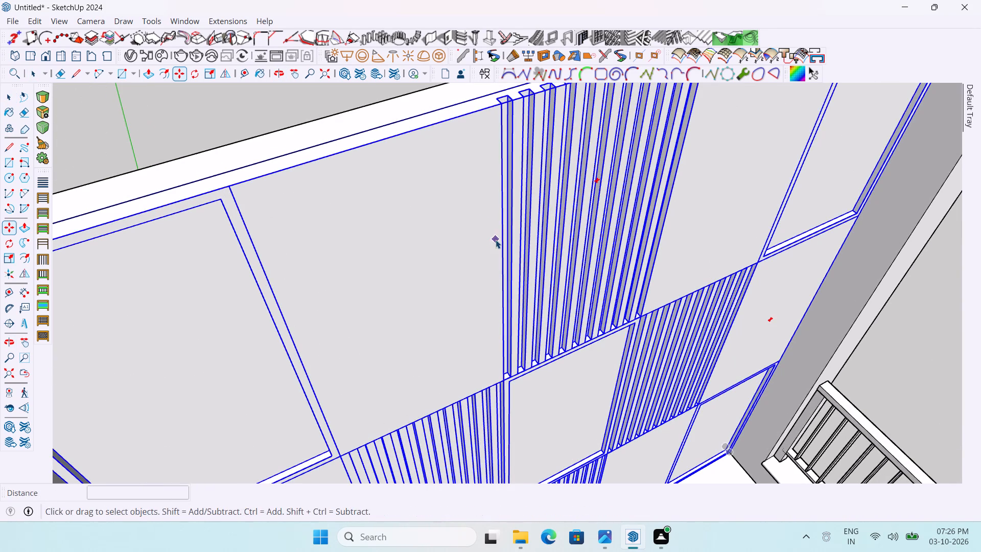
pyautogui.doubleClick(496, 240)
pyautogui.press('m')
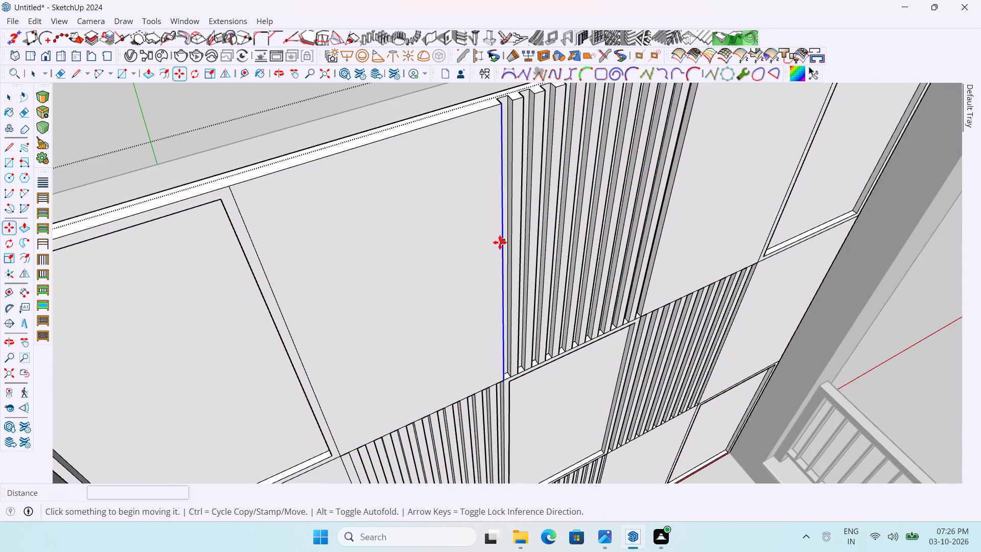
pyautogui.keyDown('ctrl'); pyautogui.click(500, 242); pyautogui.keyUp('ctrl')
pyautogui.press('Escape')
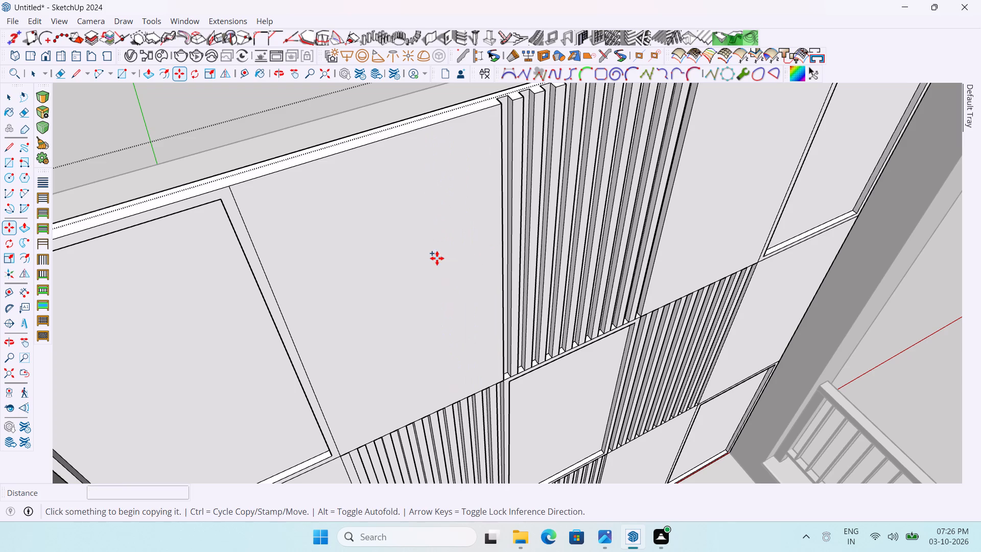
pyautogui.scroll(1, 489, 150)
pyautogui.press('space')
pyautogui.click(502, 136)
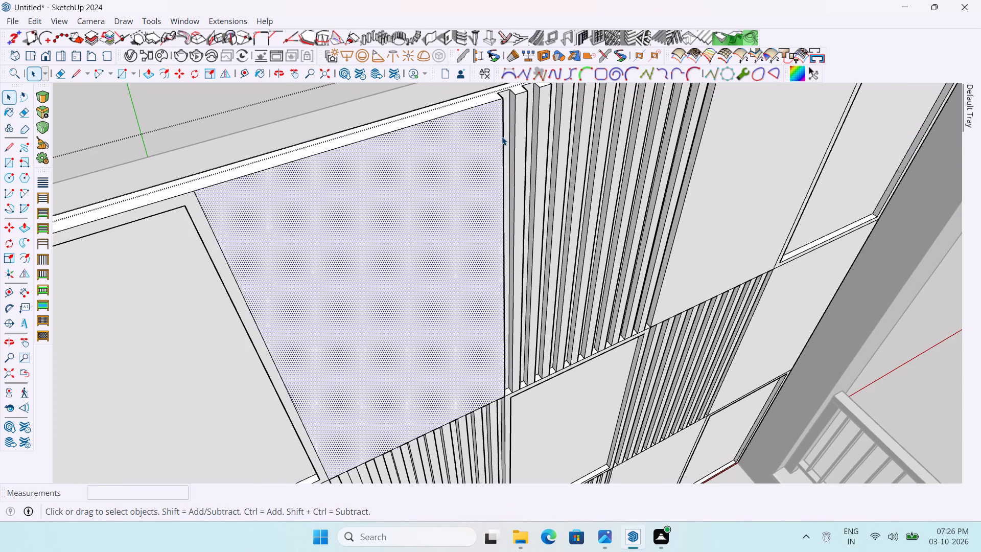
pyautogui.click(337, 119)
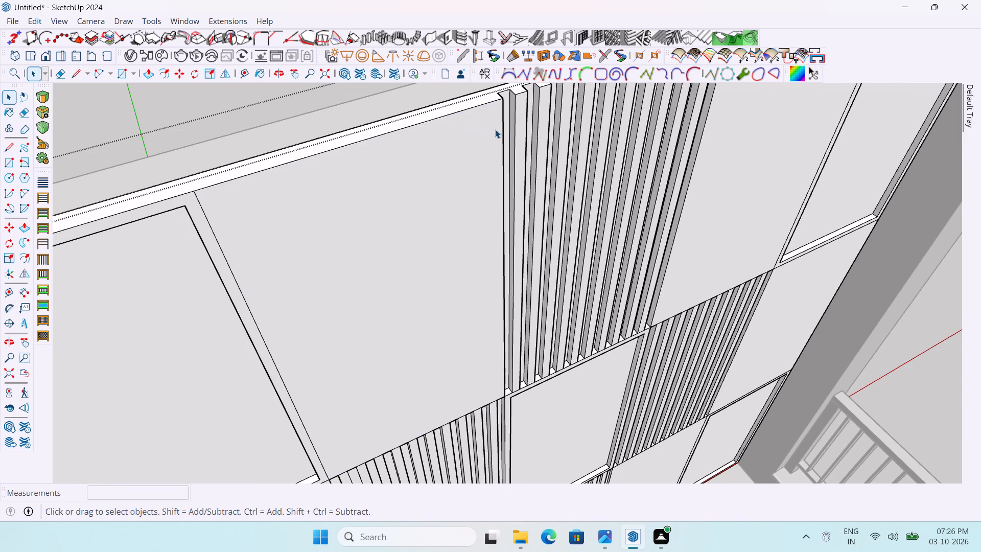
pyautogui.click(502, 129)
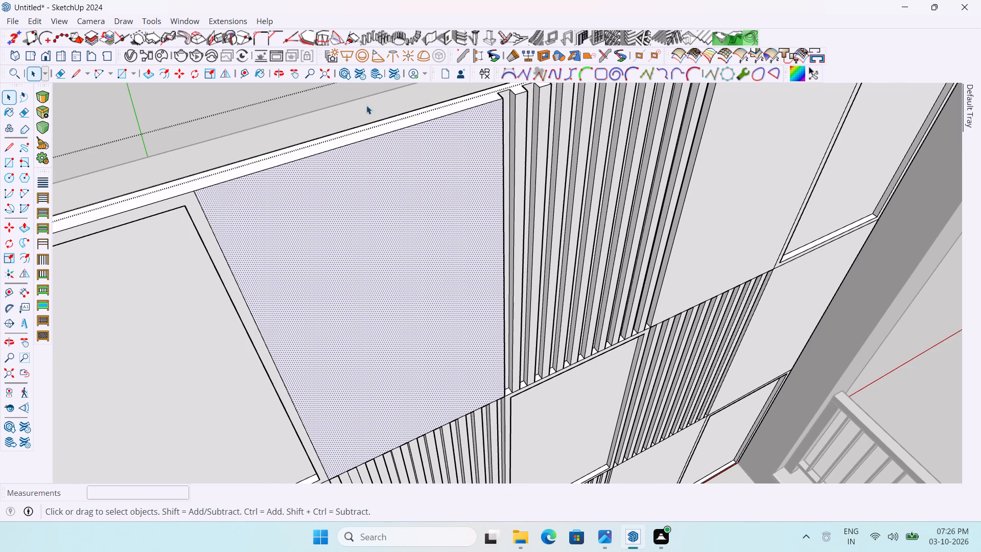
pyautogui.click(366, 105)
# Copy the glazing-side edge of the plain top-row cell 1' 1" across to mark the cell's vertical centre line.
pyautogui.click(206, 215)
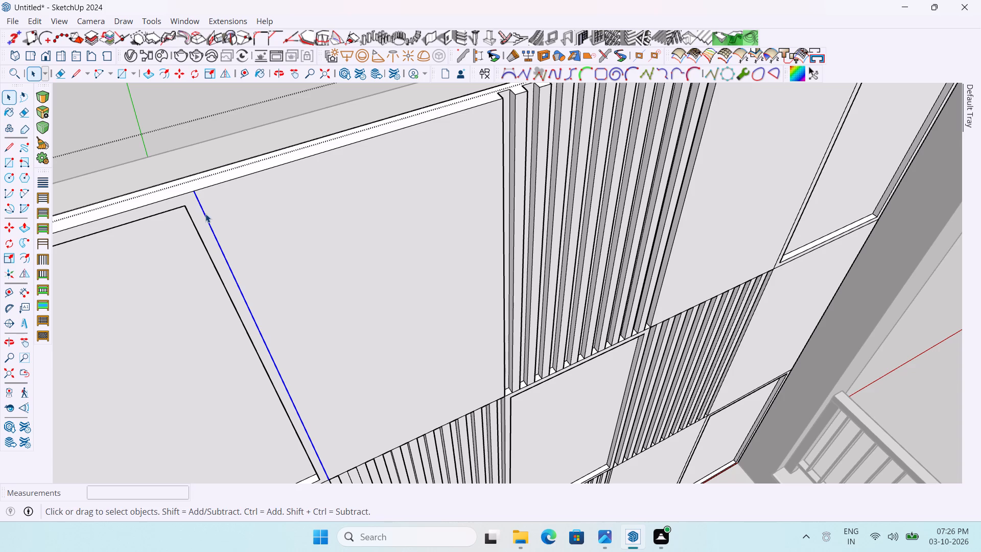
pyautogui.press('m')
pyautogui.keyDown('ctrl'); pyautogui.click(193, 192); pyautogui.keyUp('ctrl')
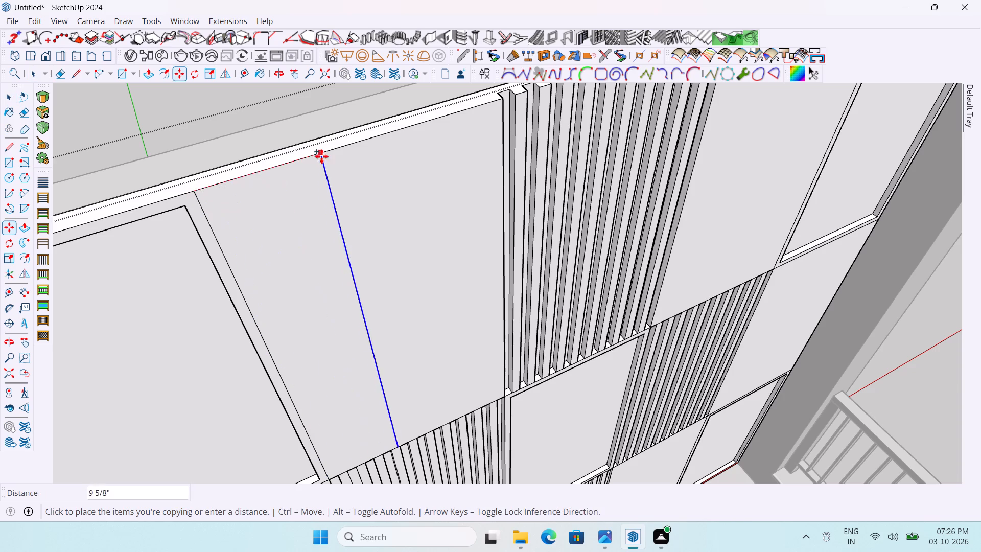
pyautogui.click(361, 142)
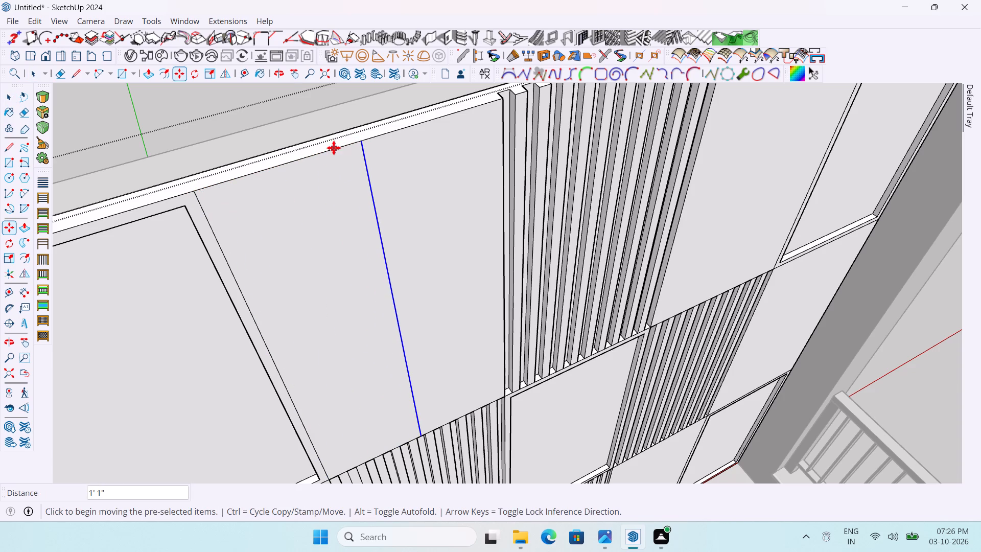
# Copy that centre line 4' 4" along the wall to the midpoint of the railing-side plain top-row cell.
pyautogui.scroll(-5, 270, 172)
pyautogui.scroll(-2, 218, 191)
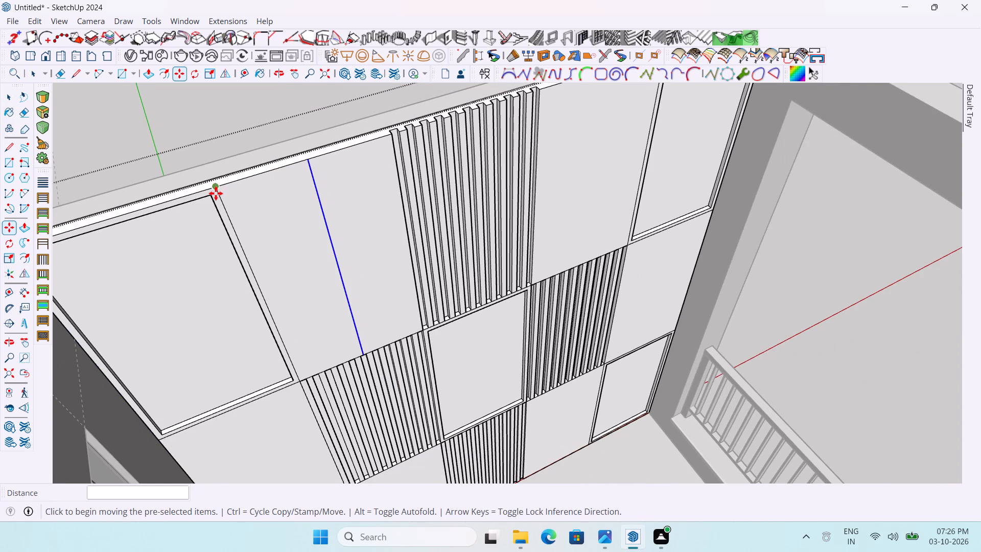
pyautogui.scroll(-1, 186, 211)
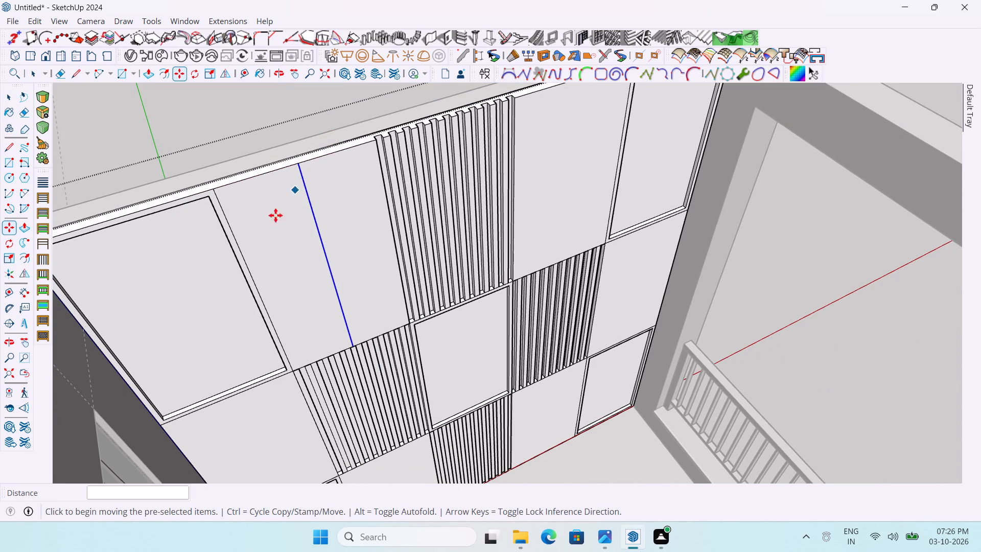
pyautogui.scroll(-3, 258, 225)
pyautogui.scroll(2, 345, 149)
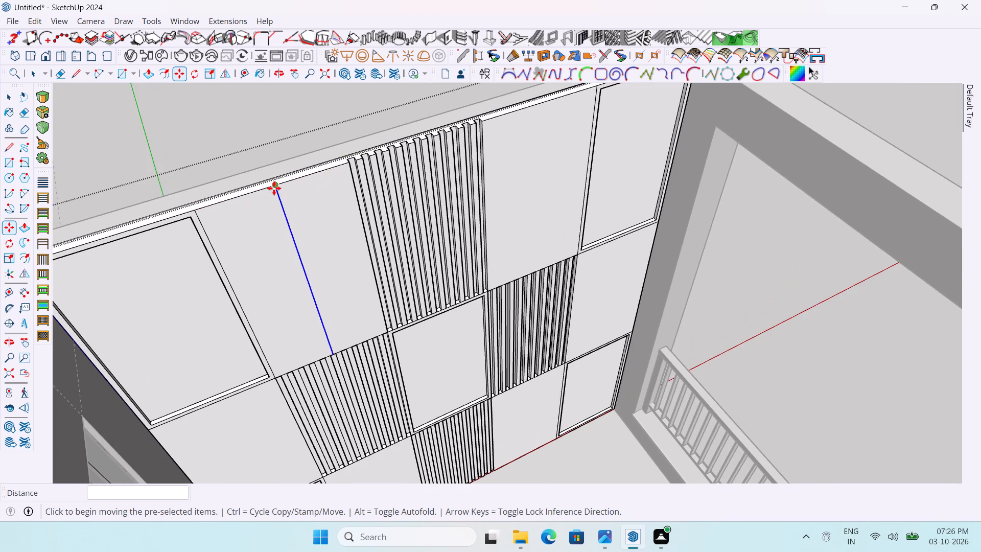
pyautogui.keyDown('ctrl'); pyautogui.click(275, 186); pyautogui.keyUp('ctrl')
pyautogui.scroll(-4, 339, 209)
pyautogui.scroll(3, 487, 133)
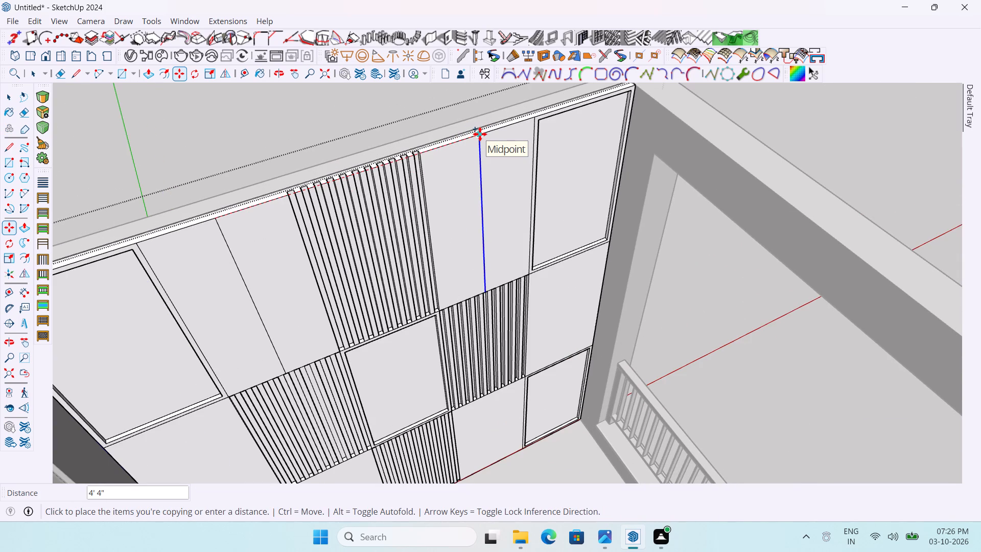
pyautogui.keyDown('ctrl'); pyautogui.click(480, 134); pyautogui.keyUp('ctrl')
# Copy the top-row centre line down to the middle of the plain middle-row cell beside the glazed wall.
pyautogui.scroll(-4, 464, 141)
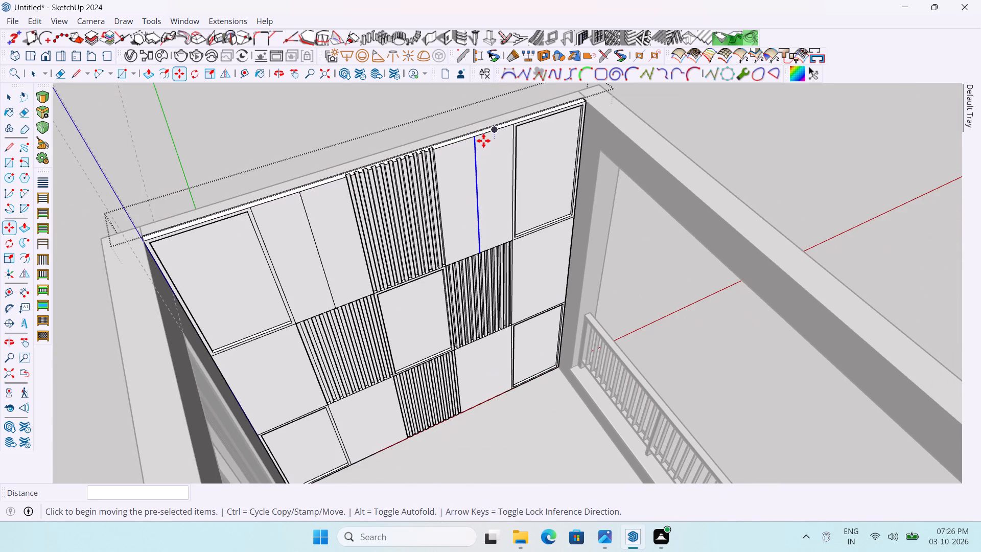
pyautogui.scroll(-1, 485, 141)
pyautogui.scroll(-1, 453, 175)
pyautogui.scroll(7, 378, 280)
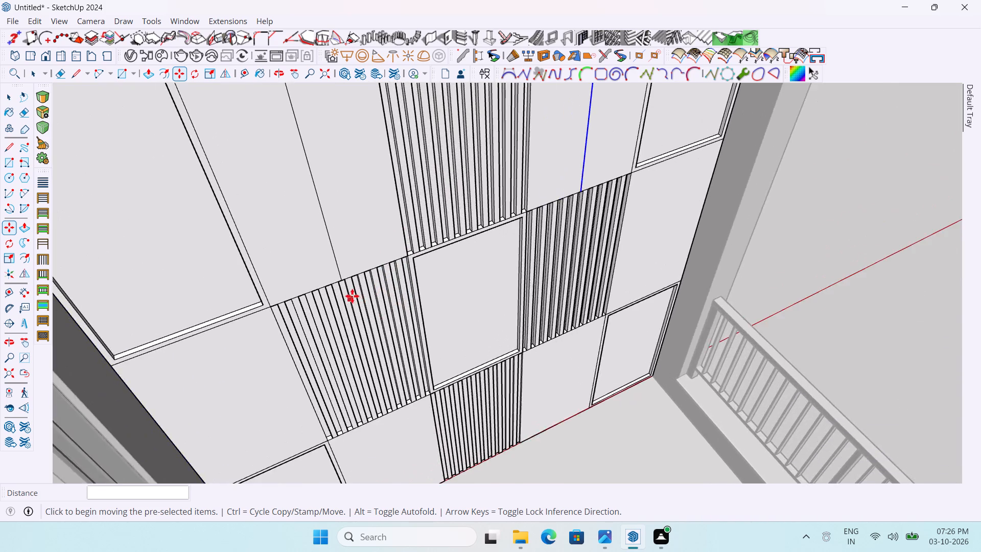
pyautogui.scroll(8, 352, 296)
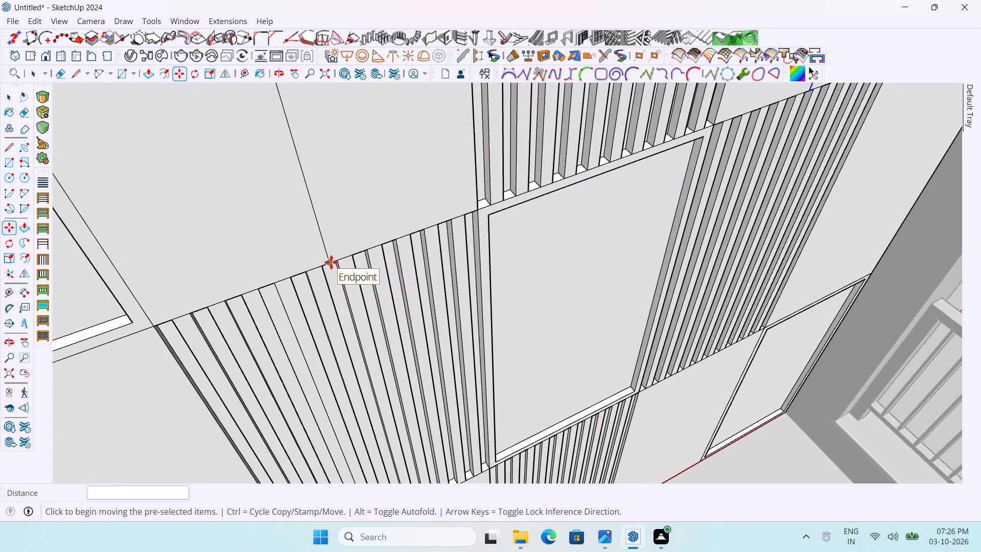
pyautogui.scroll(-20, 331, 260)
pyautogui.scroll(-17, 331, 260)
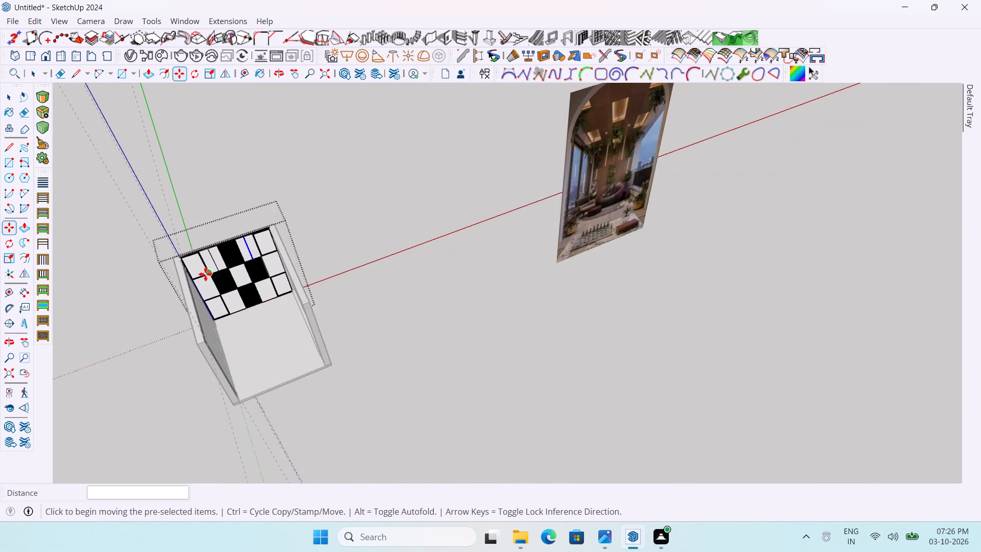
pyautogui.scroll(4, 273, 270)
pyautogui.scroll(4, 226, 273)
pyautogui.scroll(-5, 385, 229)
pyautogui.scroll(9, 181, 251)
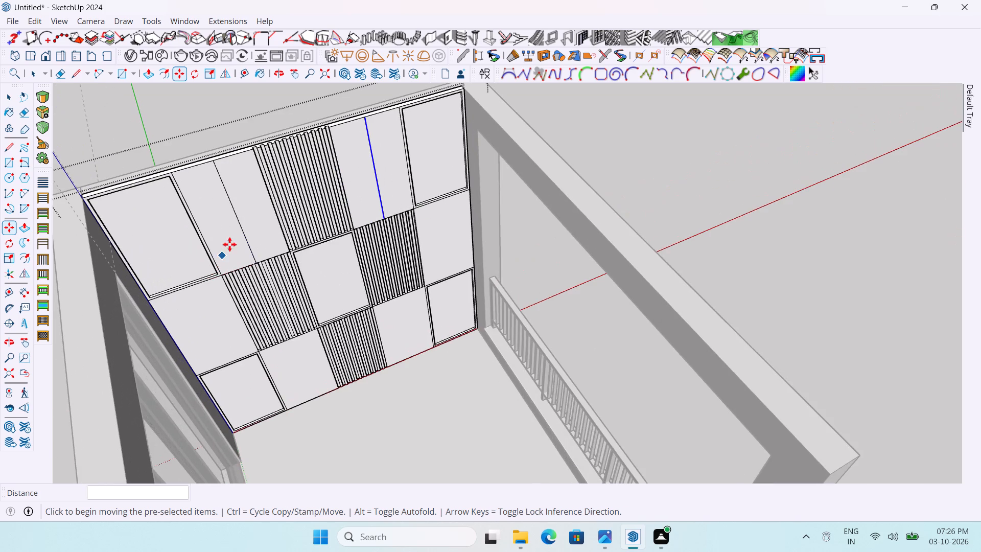
pyautogui.keyDown('ctrl'); pyautogui.click(365, 121); pyautogui.keyUp('ctrl')
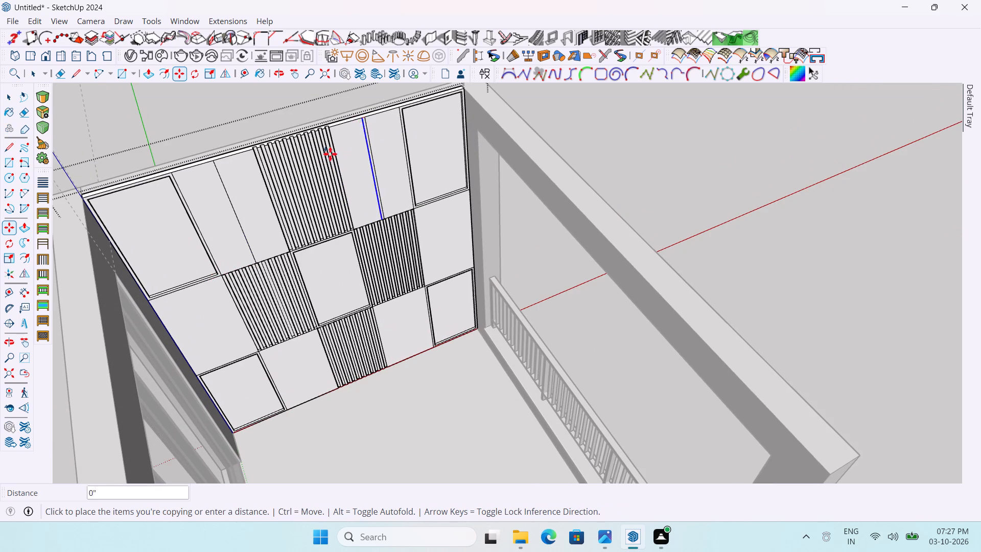
pyautogui.scroll(3, 206, 279)
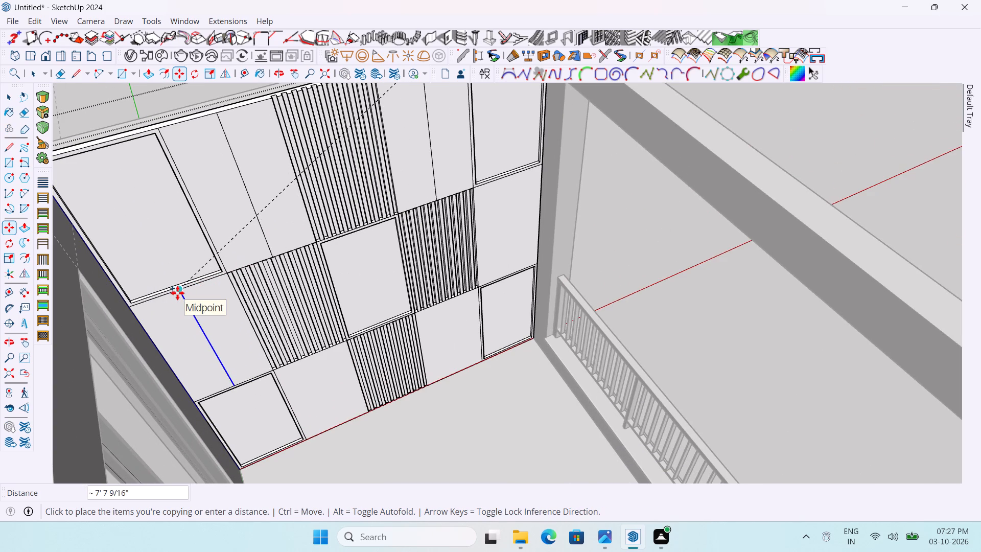
pyautogui.click(177, 293)
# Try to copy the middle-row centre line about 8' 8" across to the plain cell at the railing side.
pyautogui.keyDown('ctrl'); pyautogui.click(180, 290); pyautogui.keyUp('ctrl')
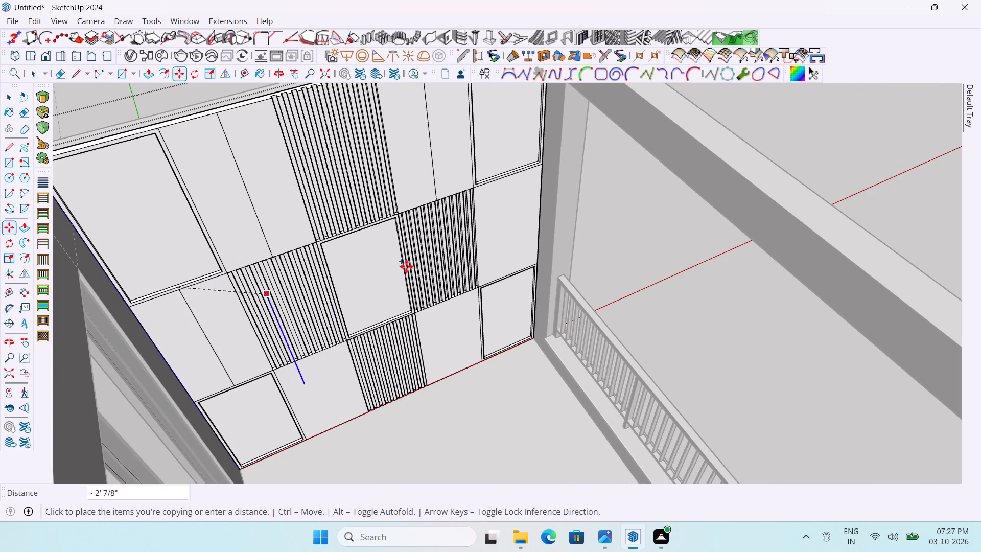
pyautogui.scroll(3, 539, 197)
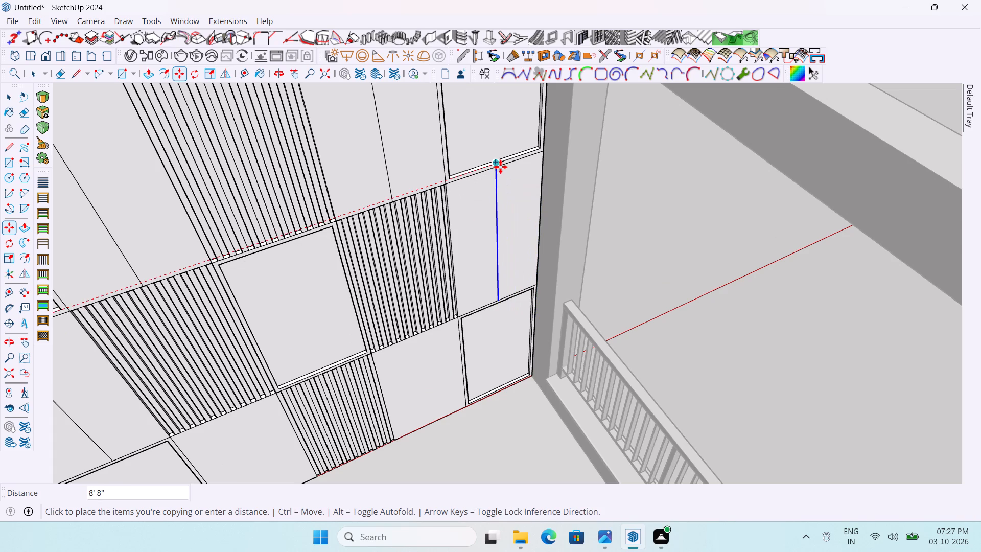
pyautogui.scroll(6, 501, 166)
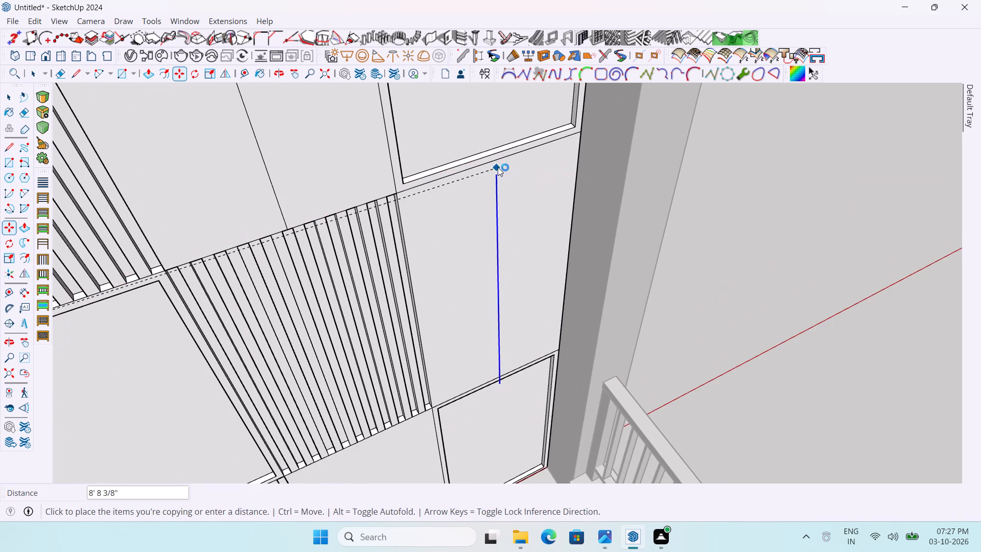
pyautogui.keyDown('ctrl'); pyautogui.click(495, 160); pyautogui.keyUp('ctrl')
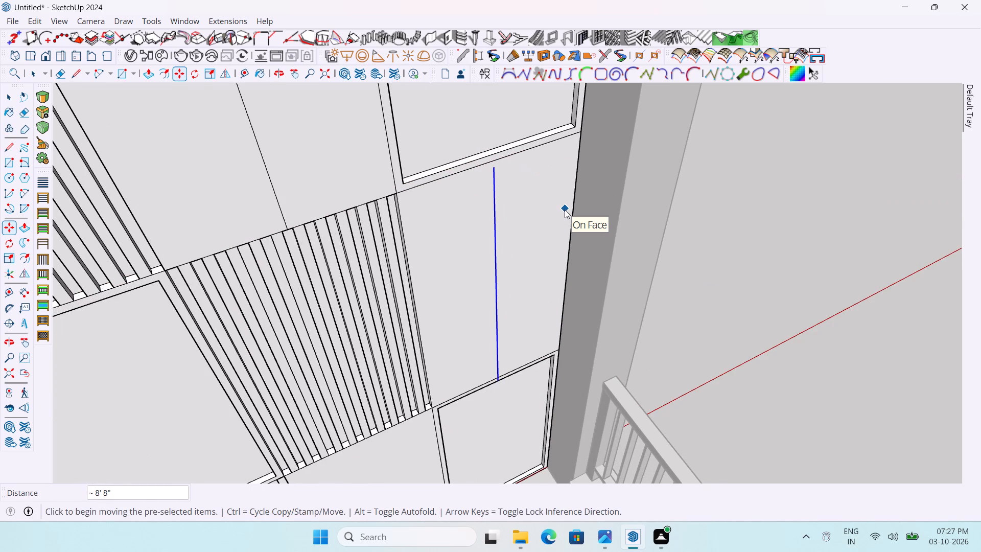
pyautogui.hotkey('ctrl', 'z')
# Draw a vertical line through the middle of the railing-side plain middle-row cell, from its top edge to its bottom edge.
pyautogui.scroll(-6, 540, 204)
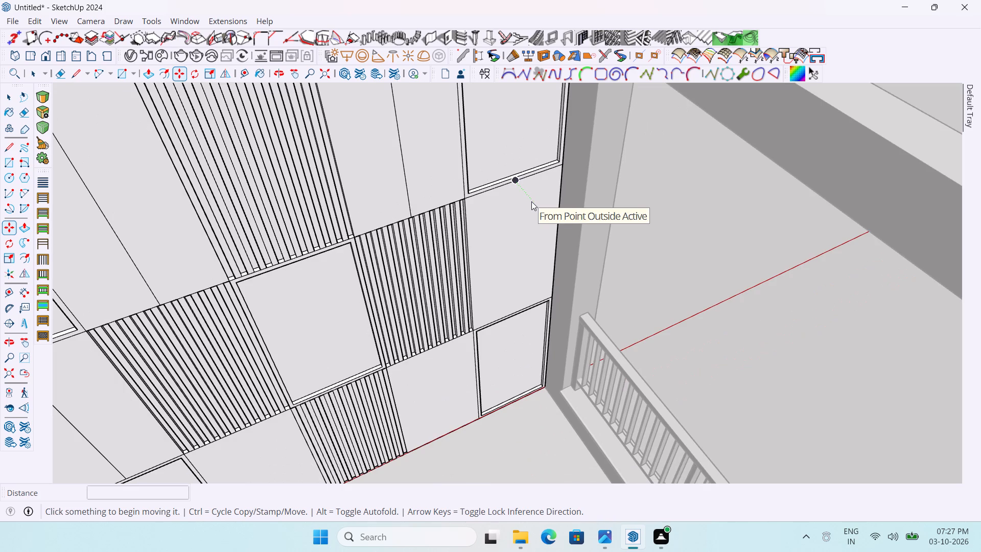
pyautogui.press('l')
pyautogui.scroll(3, 530, 200)
pyautogui.click(508, 177)
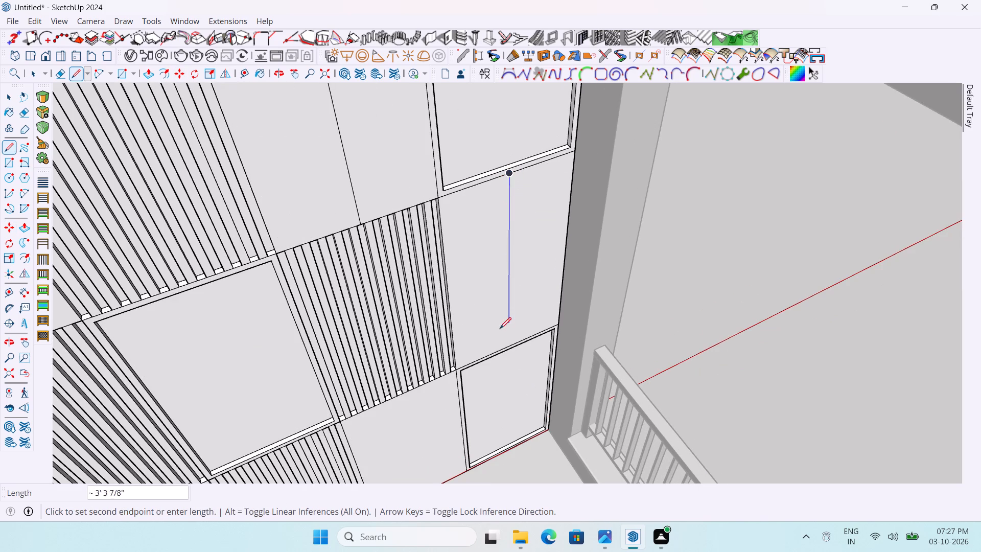
pyautogui.click(512, 344)
# Split the glazing-side plain bottom-row cell in half by copying its slat-side edge 2' 2" across and dividing the copy by 2.
pyautogui.scroll(-5, 507, 273)
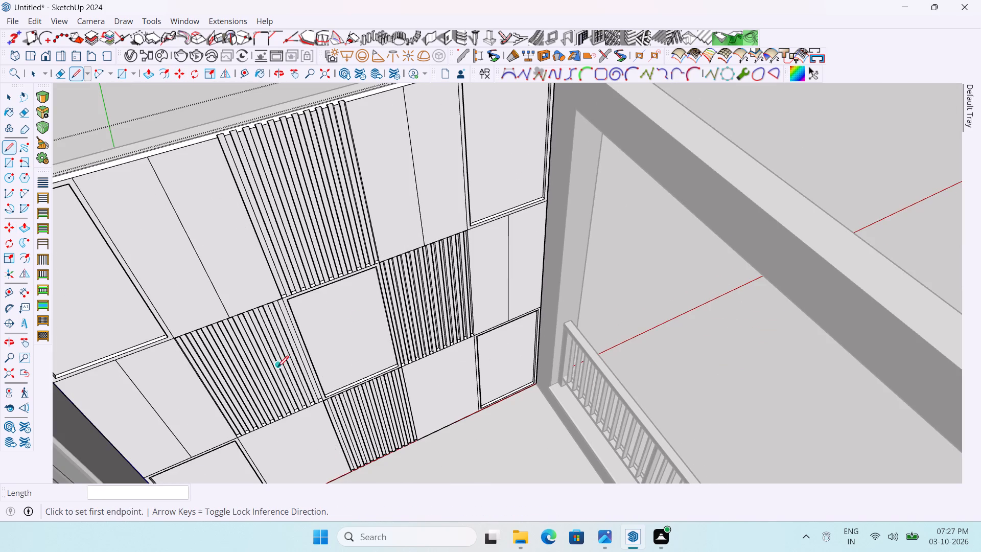
pyautogui.scroll(-5, 343, 192)
pyautogui.scroll(2, 347, 347)
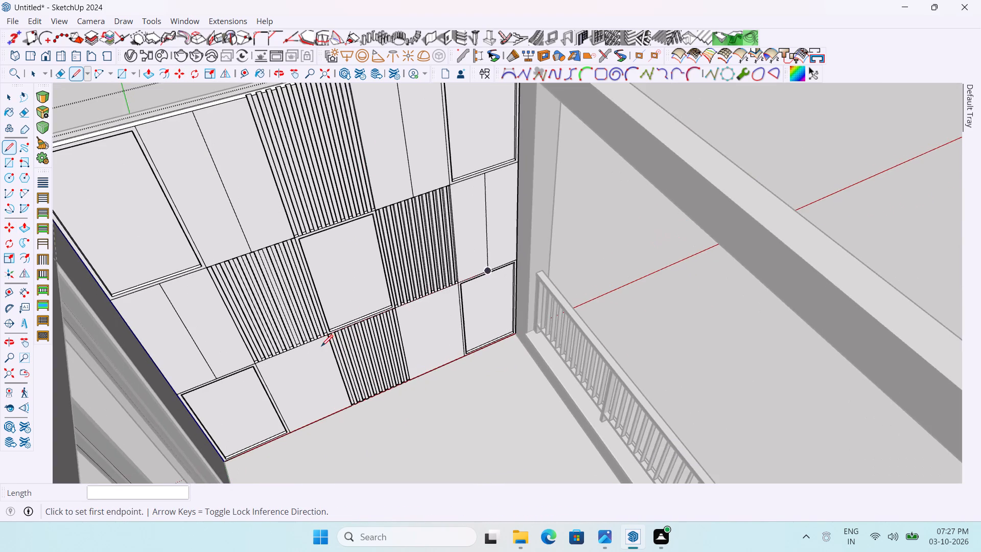
pyautogui.scroll(2, 299, 362)
pyautogui.scroll(-1, 295, 361)
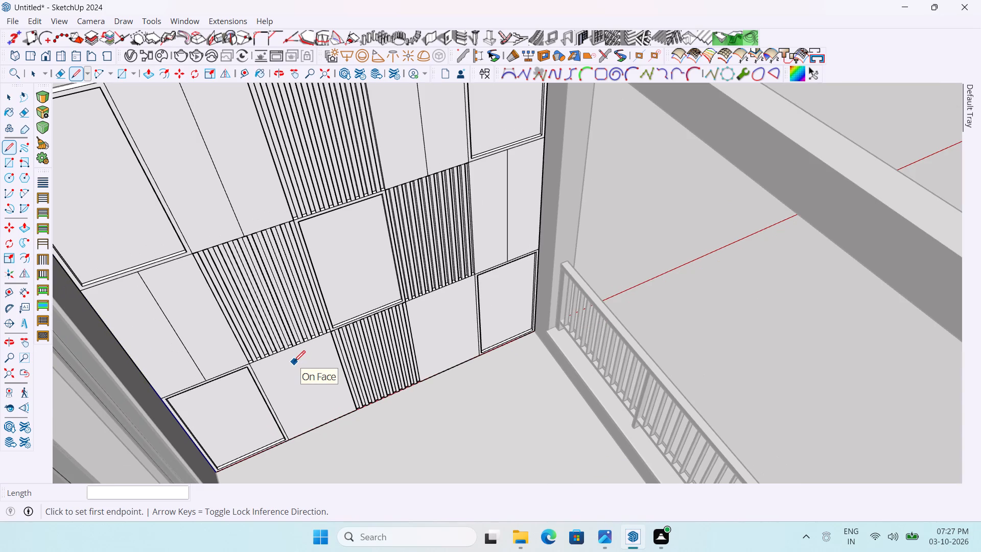
pyautogui.scroll(6, 294, 362)
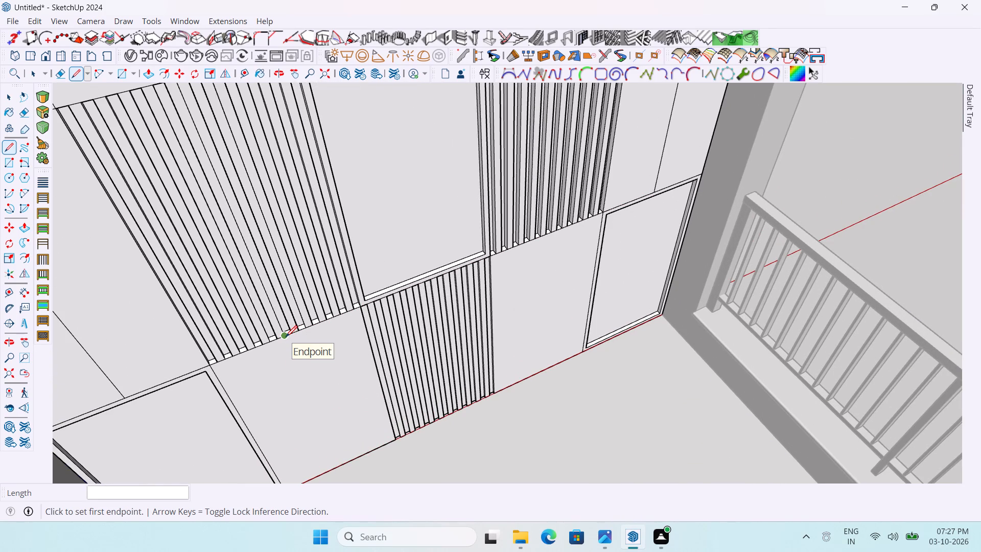
pyautogui.press('space')
pyautogui.scroll(-7, 362, 325)
pyautogui.scroll(3, 364, 334)
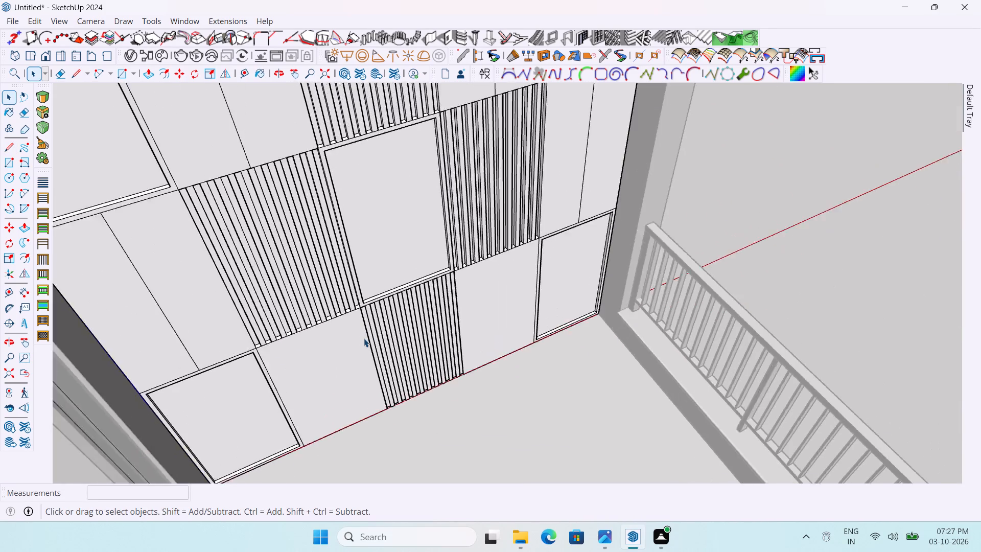
pyautogui.scroll(5, 364, 338)
pyautogui.scroll(-6, 430, 274)
pyautogui.scroll(5, 388, 357)
pyautogui.press('m')
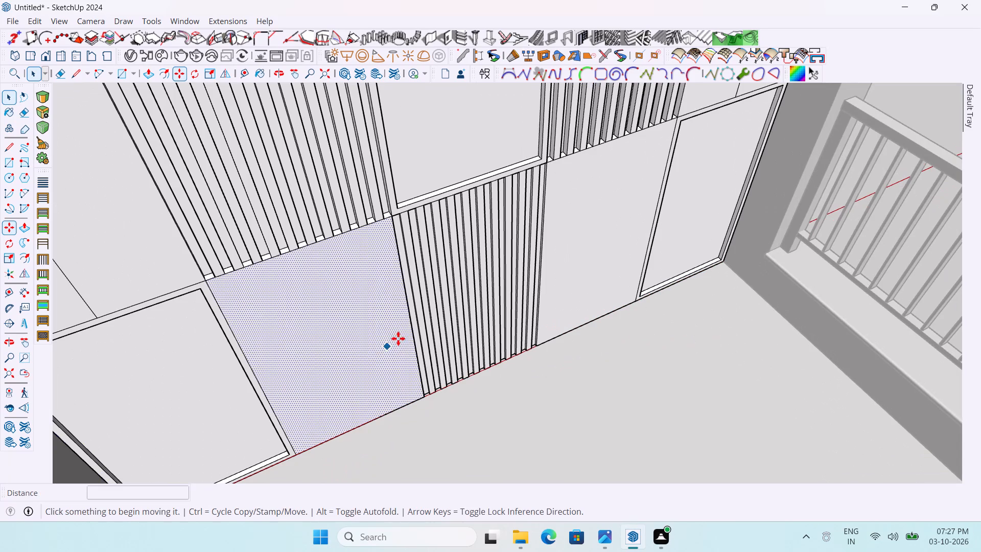
pyautogui.keyDown('ctrl'); pyautogui.click(413, 329); pyautogui.keyUp('ctrl')
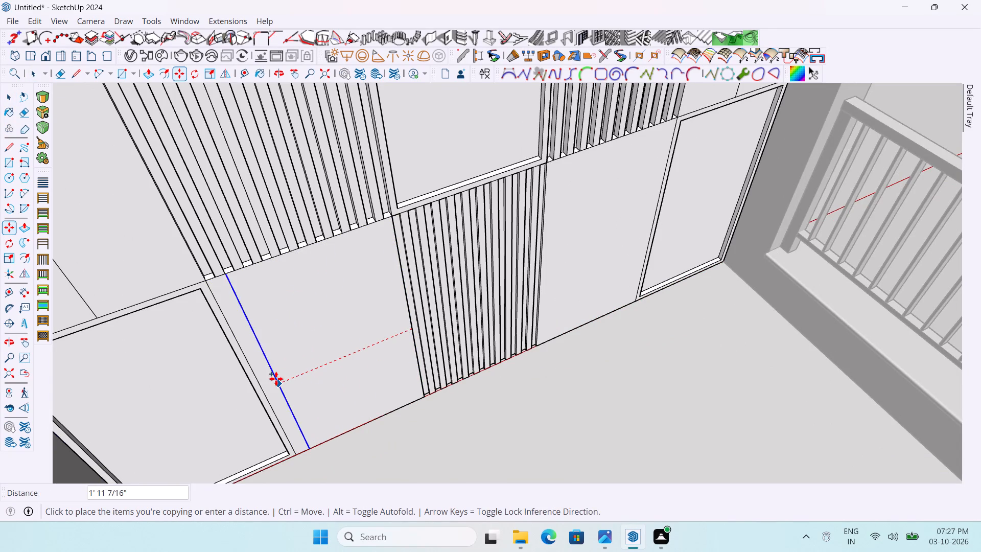
pyautogui.click(265, 390)
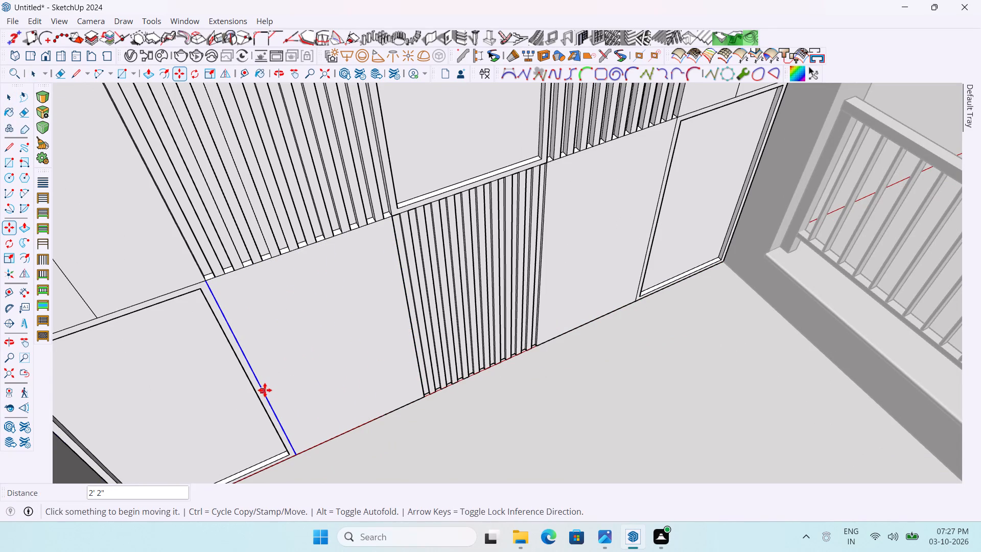
pyautogui.press('2')
pyautogui.press('/')
pyautogui.press('Return')
# Split the railing-side plain bottom-row cell in half by copying its railing-side edge 2' 2" across and dividing the copy by 2.
pyautogui.scroll(-6, 265, 385)
pyautogui.scroll(1, 480, 324)
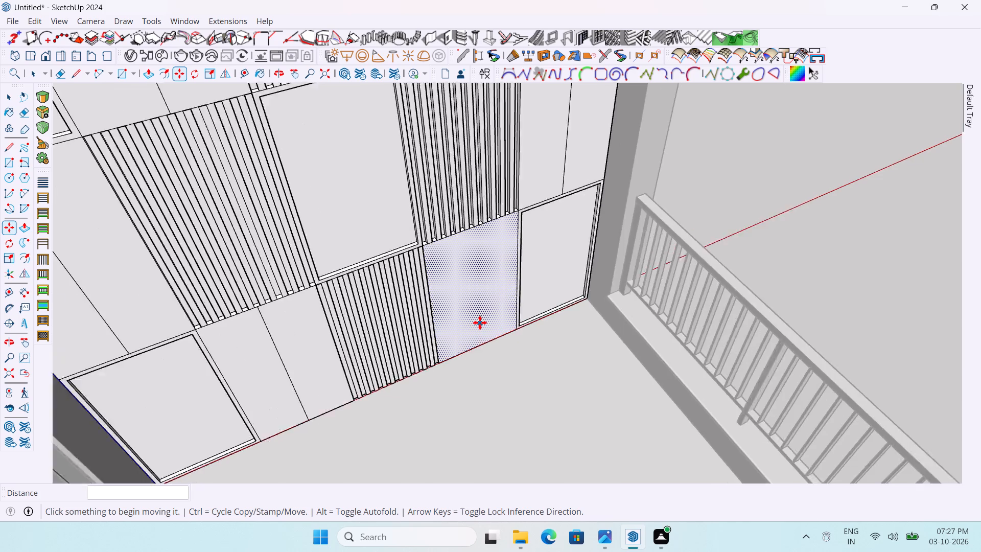
pyautogui.scroll(6, 480, 323)
pyautogui.keyDown('ctrl'); pyautogui.click(539, 276); pyautogui.keyUp('ctrl')
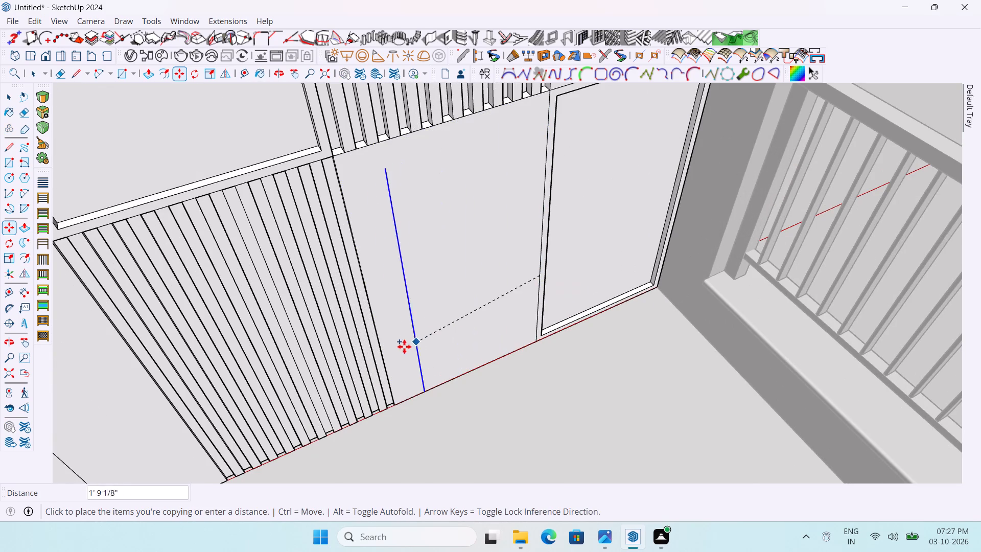
pyautogui.click(381, 339)
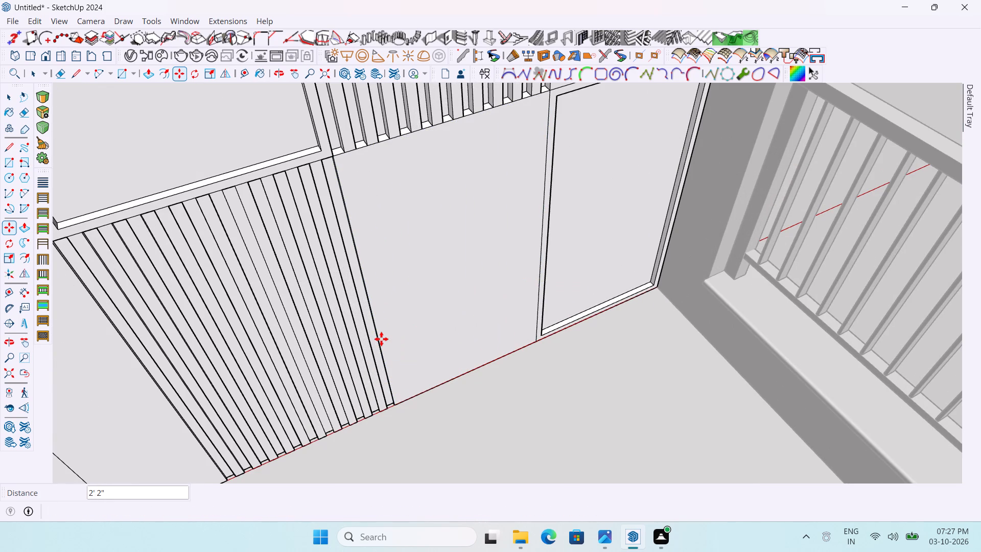
pyautogui.write('2/')
pyautogui.press('Return')
# Copy the centre line of the glazing-side plain top-row cell 0.5" to each side.
pyautogui.scroll(-6, 441, 321)
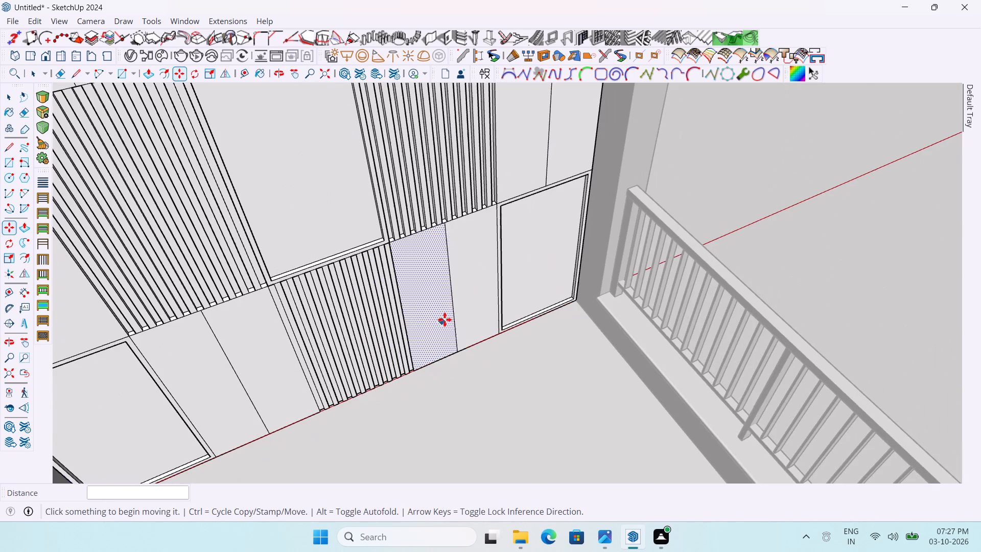
pyautogui.scroll(-7, 530, 327)
pyautogui.moveTo(449, 299); pyautogui.dragTo(464, 334, button='middle')
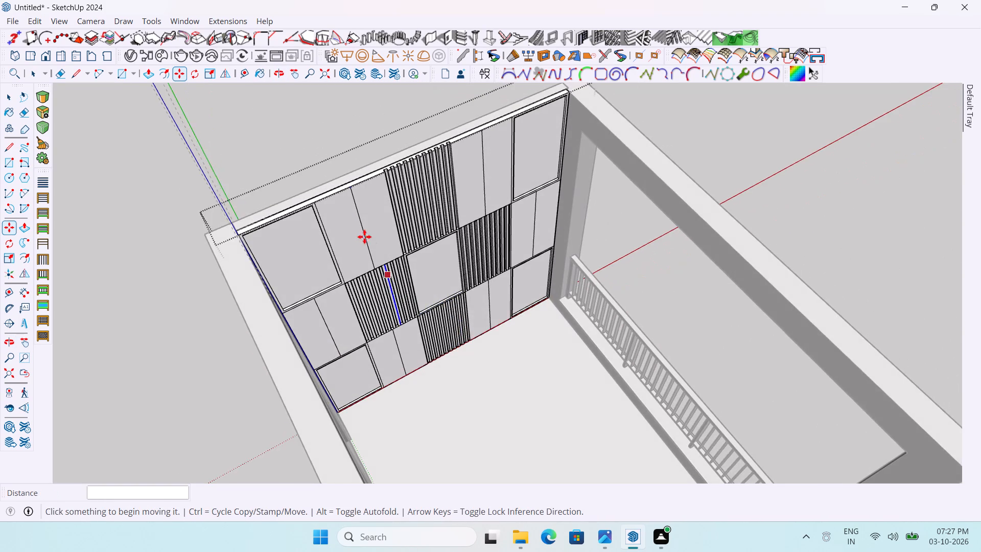
pyautogui.scroll(10, 364, 232)
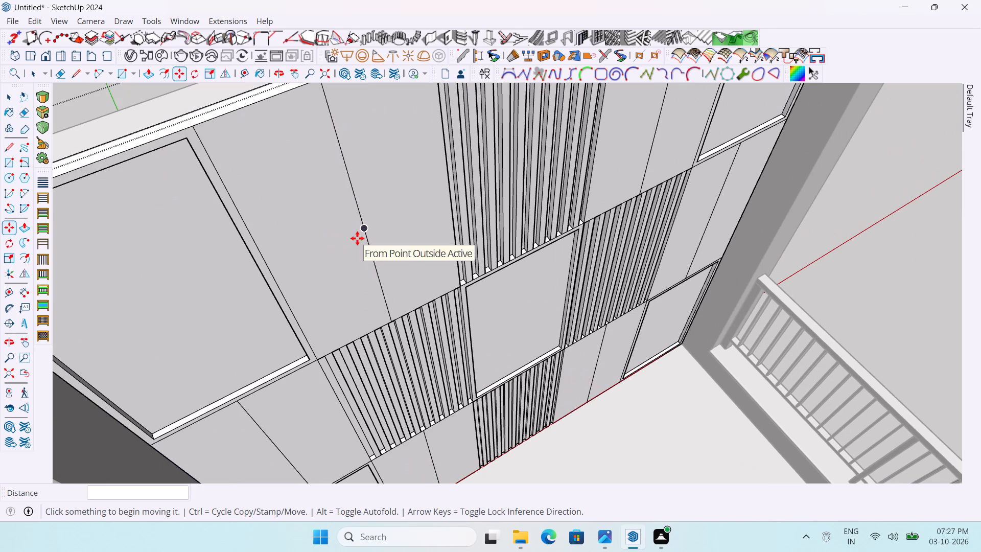
pyautogui.press('m')
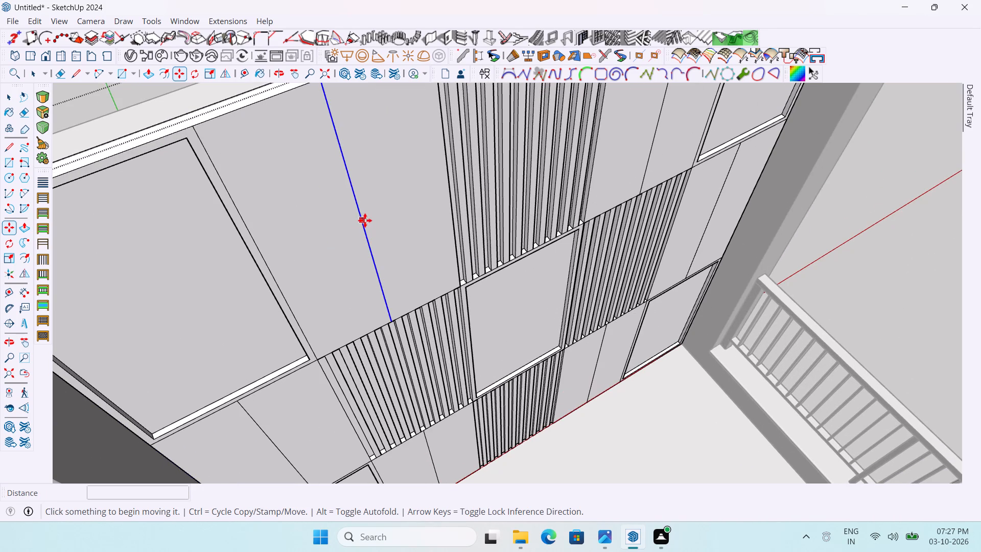
pyautogui.keyDown('ctrl'); pyautogui.click(363, 220); pyautogui.keyUp('ctrl')
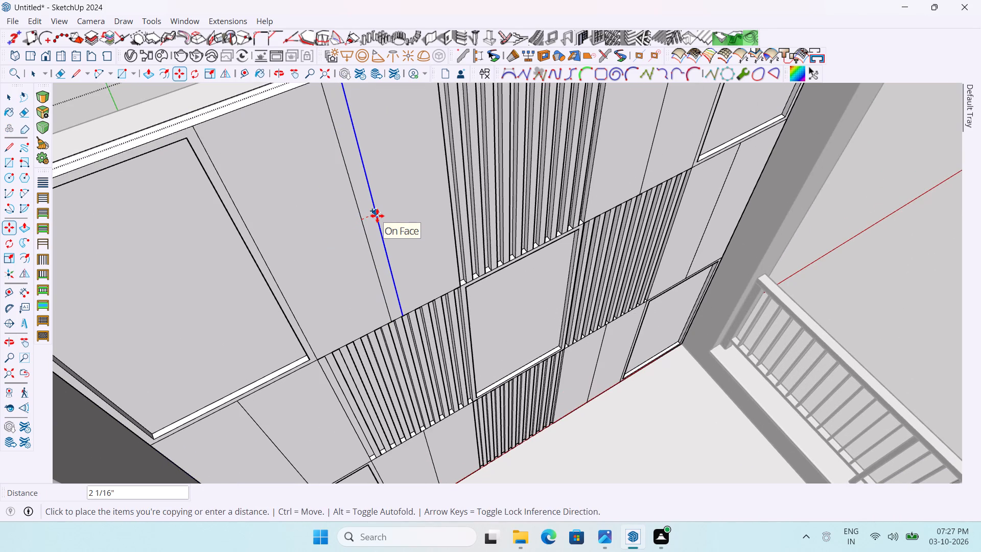
pyautogui.write('0.5')
pyautogui.press('Return')
pyautogui.scroll(2, 344, 218)
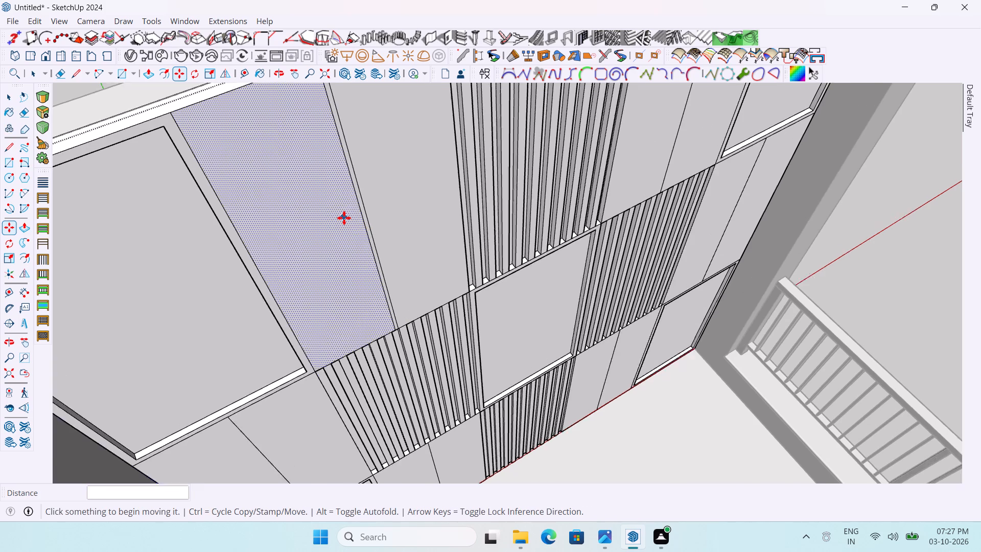
pyautogui.keyDown('ctrl'); pyautogui.click(363, 218); pyautogui.keyUp('ctrl')
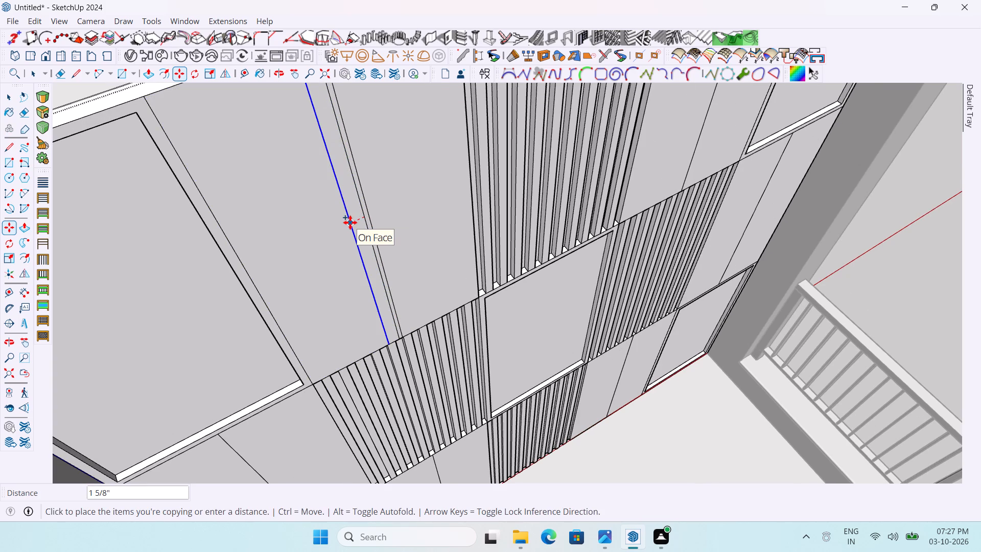
pyautogui.write('0.5')
pyautogui.press('Return')
# Copy the centre line of the glazing-side plain middle-row cell 0.5" to each side.
pyautogui.scroll(-4, 351, 219)
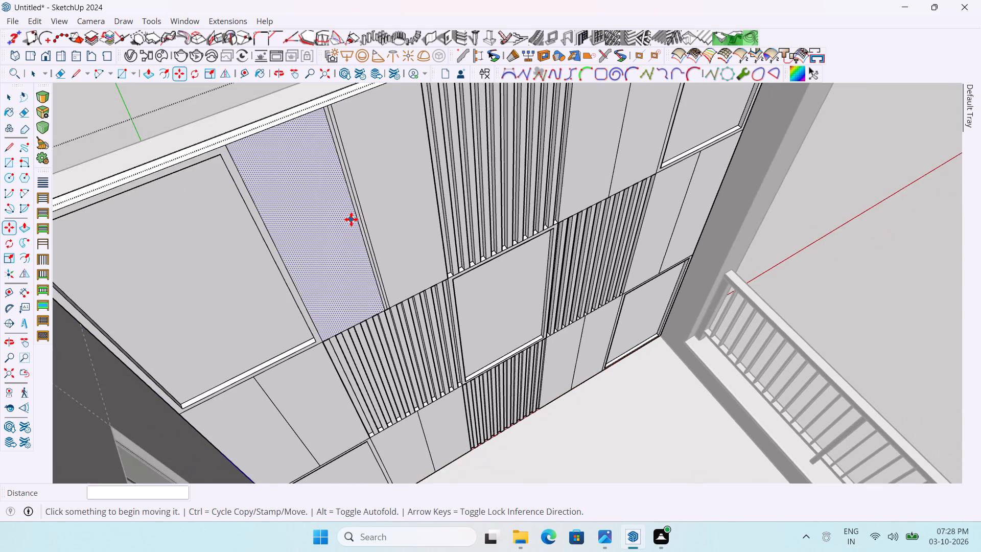
pyautogui.scroll(3, 336, 406)
pyautogui.click(271, 425)
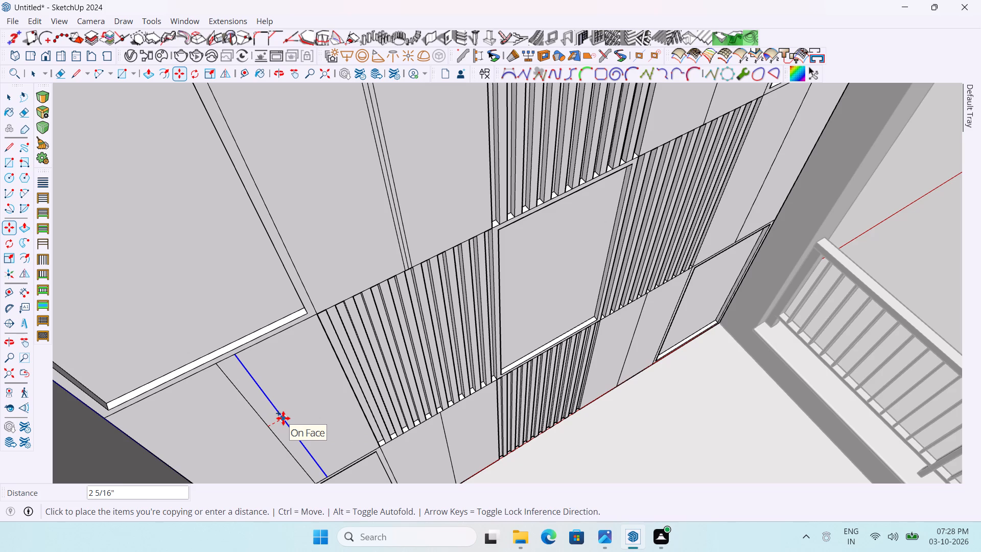
pyautogui.write('0.5')
pyautogui.press('Return')
pyautogui.scroll(-1, 352, 361)
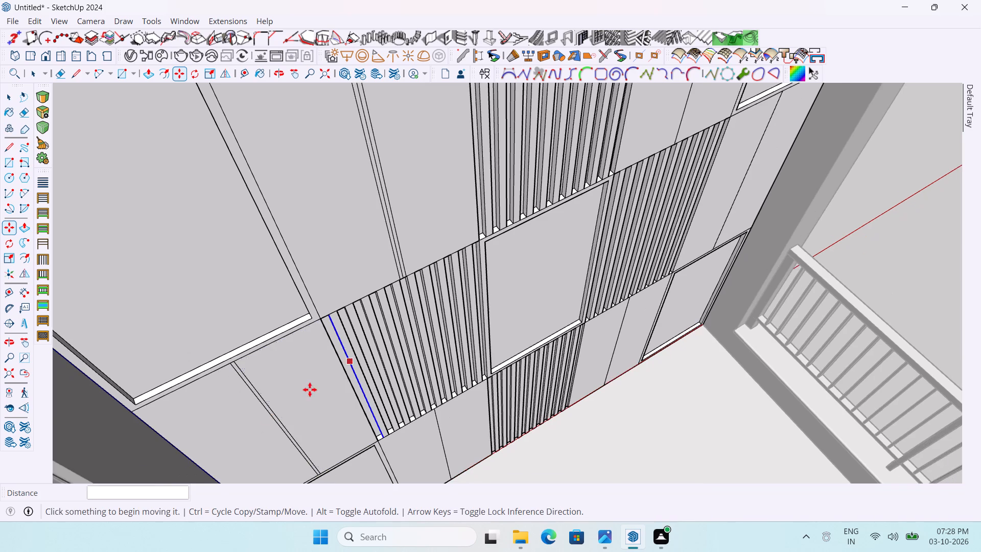
pyautogui.scroll(4, 269, 419)
pyautogui.keyDown('ctrl'); pyautogui.click(271, 415); pyautogui.keyUp('ctrl')
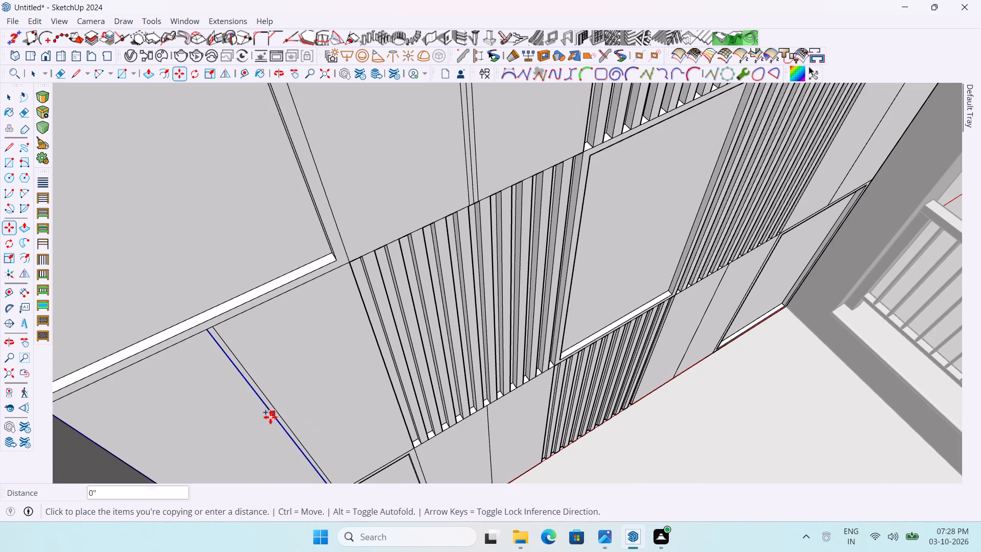
pyautogui.write('0.')
pyautogui.press('5')
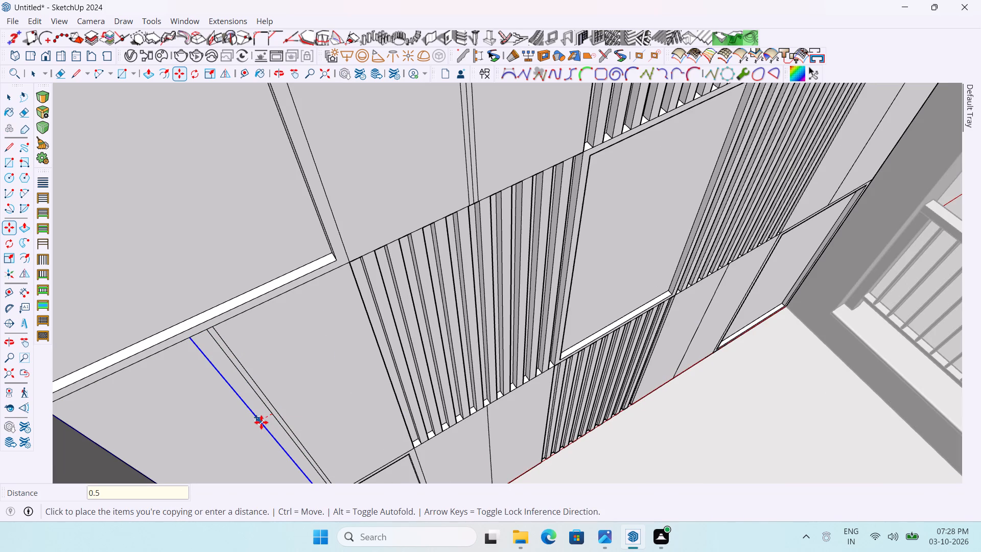
pyautogui.press('Return')
# Copy the centre line of the railing-side plain top-row cell 0.5" to each side.
pyautogui.scroll(-10, 184, 405)
pyautogui.scroll(-3, 233, 399)
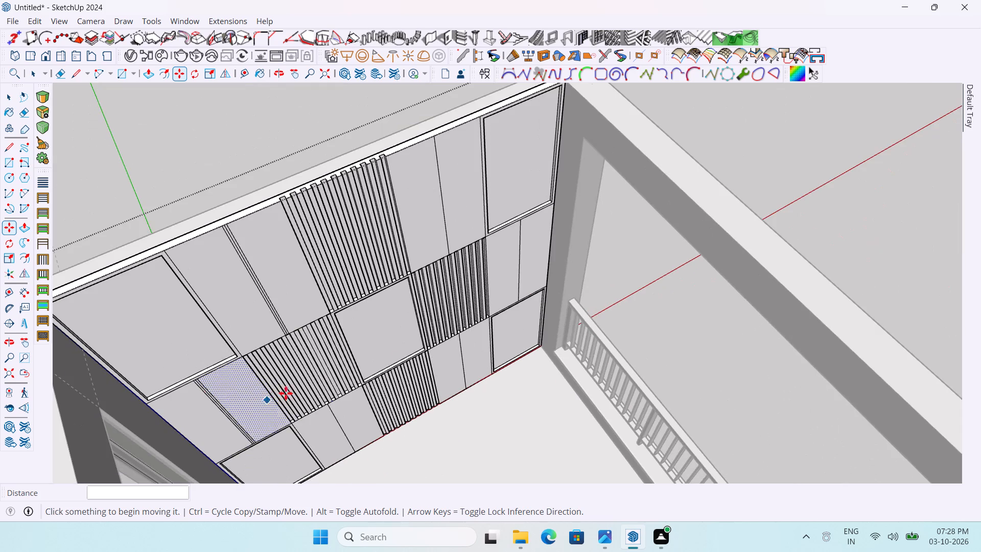
pyautogui.scroll(6, 438, 241)
pyautogui.keyDown('ctrl'); pyautogui.click(445, 211); pyautogui.keyUp('ctrl')
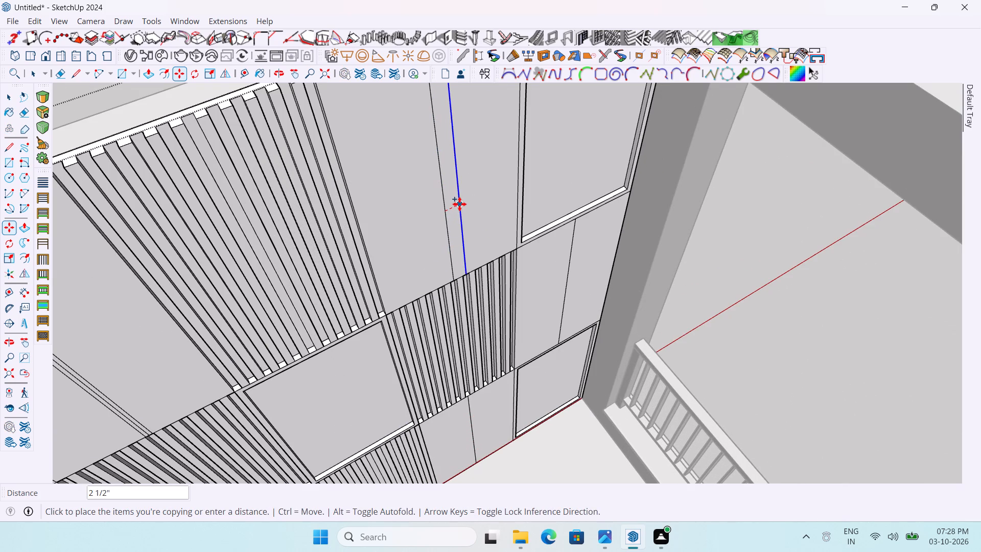
pyautogui.write('0.5')
pyautogui.press('Return')
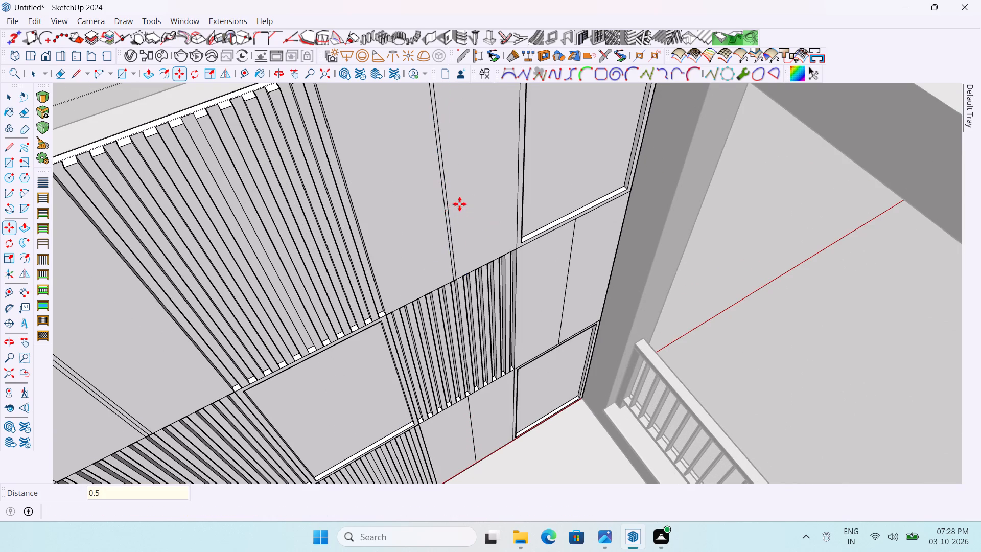
pyautogui.scroll(4, 429, 216)
pyautogui.keyDown('ctrl'); pyautogui.click(454, 213); pyautogui.keyUp('ctrl')
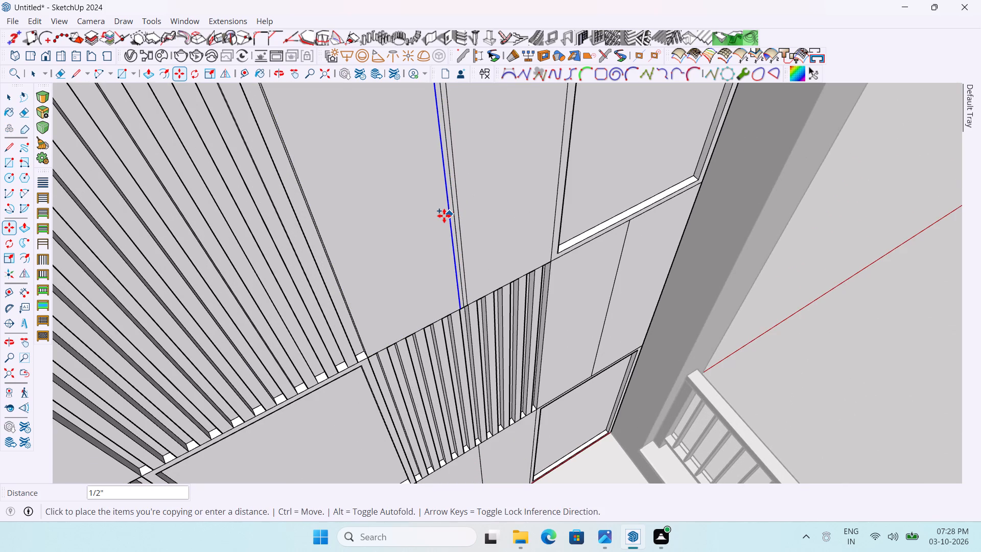
pyautogui.click(444, 216)
# Copy the centre line of the railing-side plain bottom-row cell 0.5" to each side.
pyautogui.scroll(-11, 431, 136)
pyautogui.scroll(5, 459, 325)
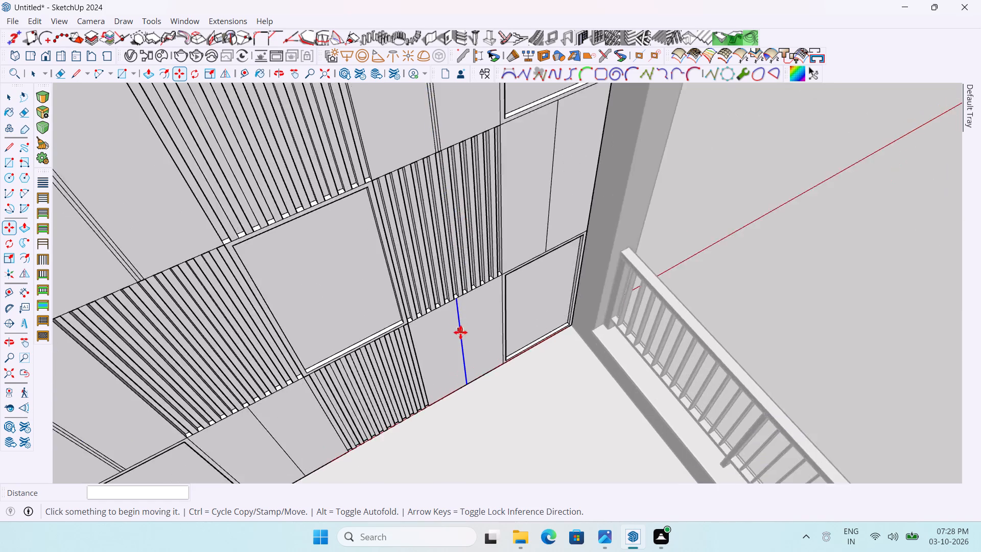
pyautogui.scroll(4, 460, 336)
pyautogui.keyDown('ctrl'); pyautogui.click(460, 336); pyautogui.keyUp('ctrl')
pyautogui.press('0')
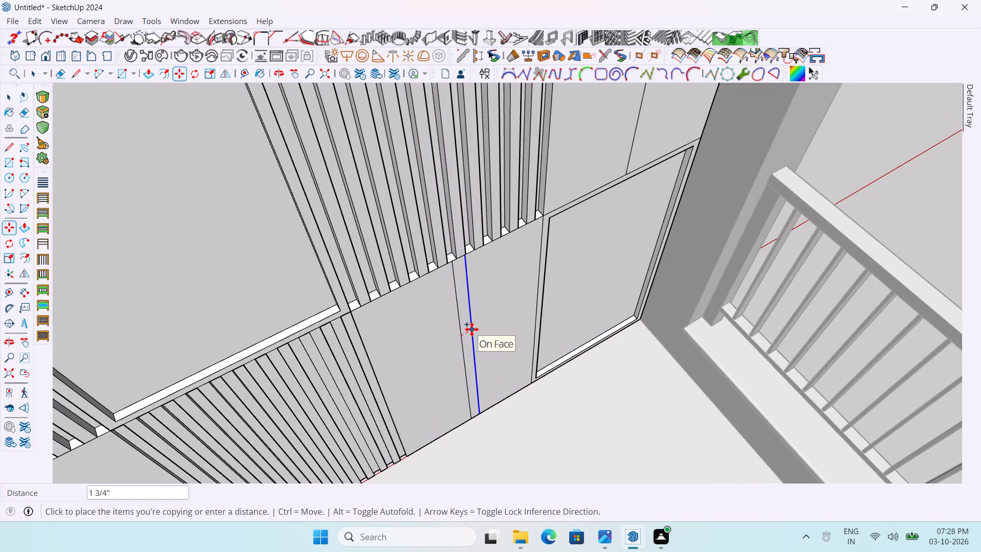
pyautogui.write('.5')
pyautogui.press('Return')
pyautogui.scroll(3, 459, 332)
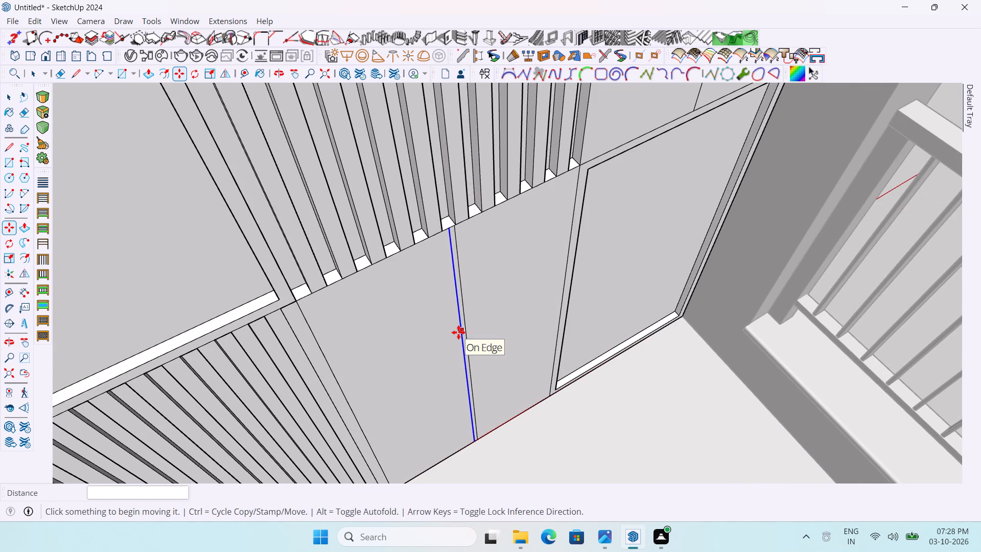
pyautogui.keyDown('ctrl'); pyautogui.click(458, 332); pyautogui.keyUp('ctrl')
pyautogui.write('0.5')
pyautogui.press('Return')
# Copy the glazing-side plain bottom-row cell's centre line 0.5" towards the slats and place another copy by eye just on its other side.
pyautogui.scroll(-9, 492, 237)
pyautogui.scroll(4, 312, 407)
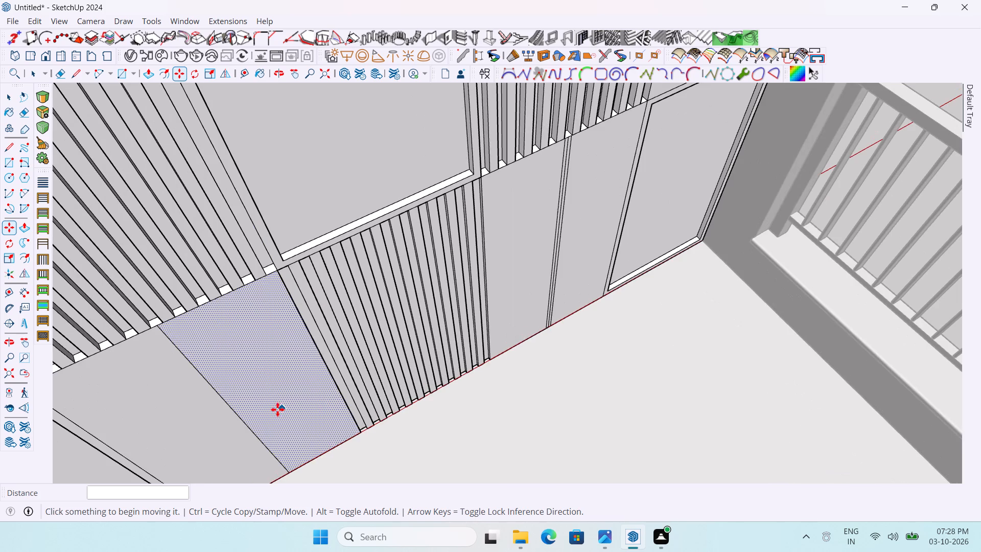
pyautogui.keyDown('ctrl'); pyautogui.click(235, 415); pyautogui.keyUp('ctrl')
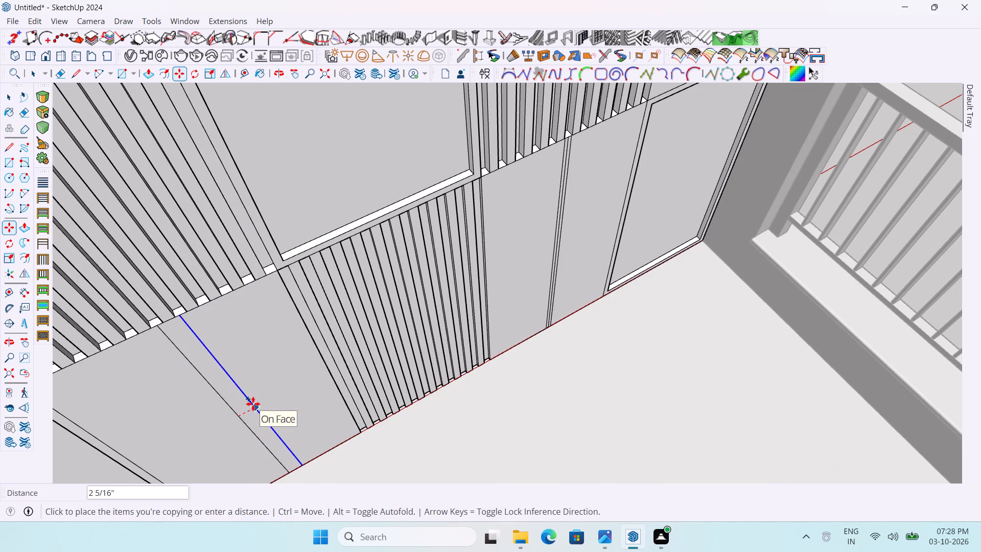
pyautogui.press('0')
pyautogui.write('.5')
pyautogui.press('Return')
pyautogui.scroll(3, 219, 425)
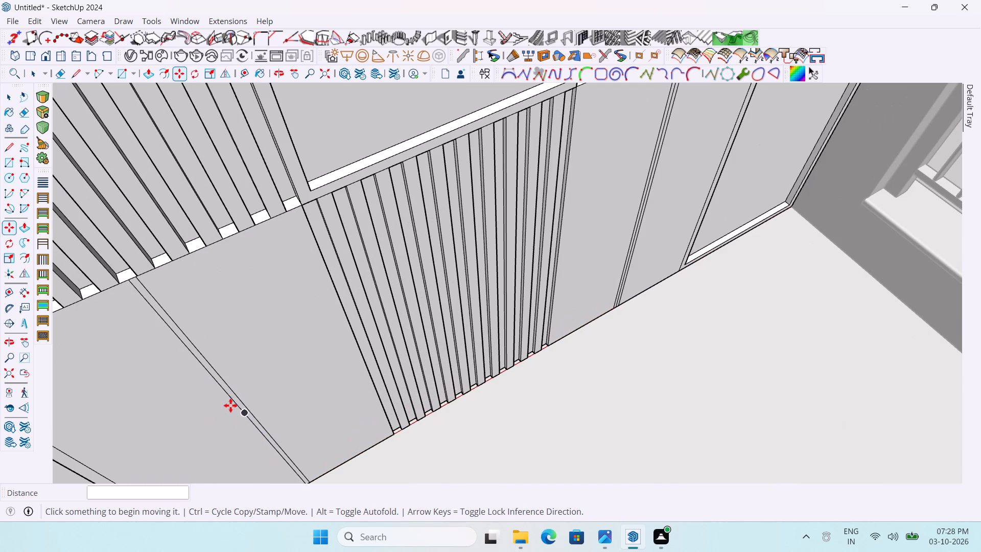
pyautogui.keyDown('ctrl'); pyautogui.click(231, 405); pyautogui.keyUp('ctrl')
pyautogui.click(223, 410)
# Copy the centre line of the railing-side plain middle-row cell 0.5" to each side.
pyautogui.scroll(-10, 155, 421)
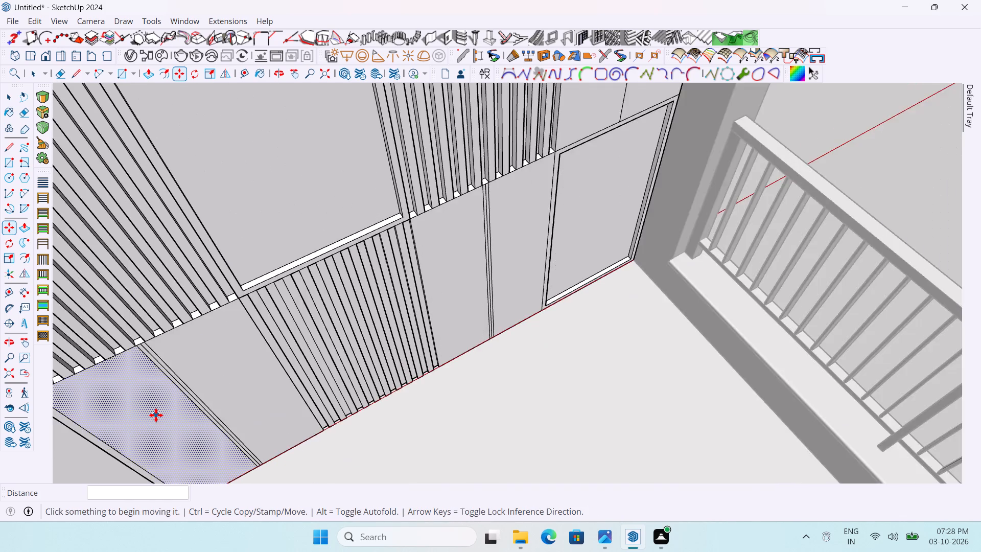
pyautogui.scroll(-1, 156, 415)
pyautogui.scroll(-7, 442, 336)
pyautogui.scroll(8, 489, 253)
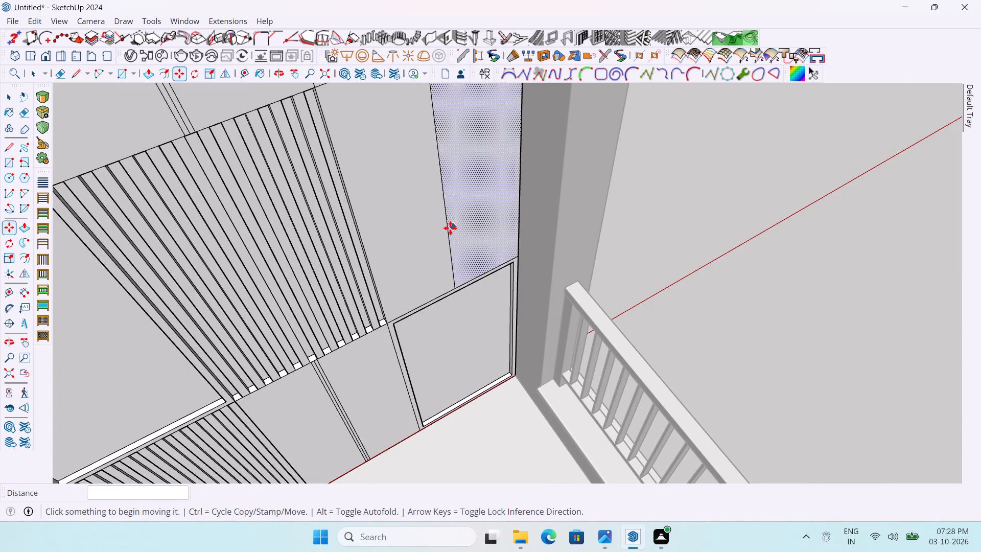
pyautogui.keyDown('ctrl'); pyautogui.click(449, 228); pyautogui.keyUp('ctrl')
pyautogui.write('0.5')
pyautogui.press('Return')
pyautogui.scroll(4, 452, 228)
pyautogui.keyDown('ctrl'); pyautogui.click(442, 232); pyautogui.keyUp('ctrl')
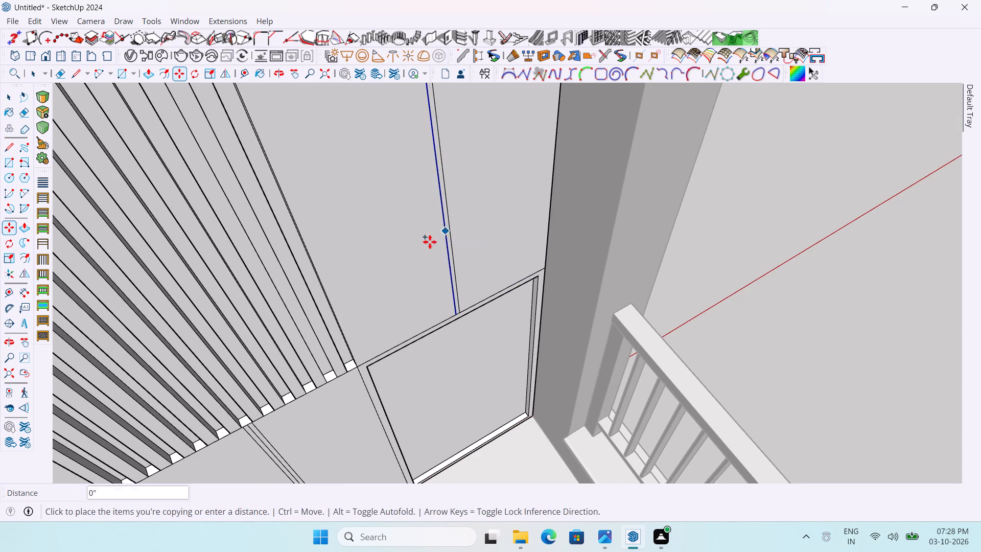
pyautogui.press('0')
pyautogui.write('.5')
pyautogui.press('Return')
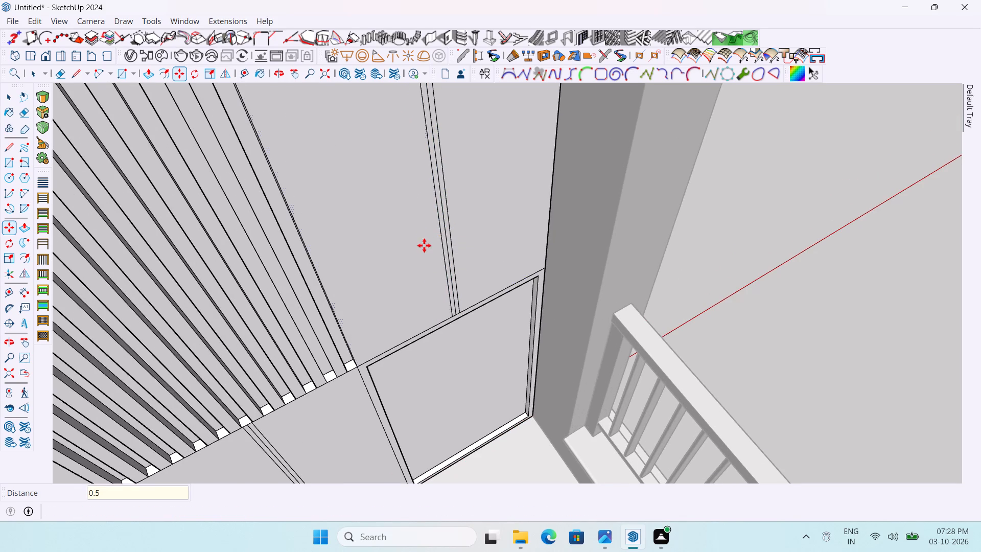
# Erase the middle line of the three strip lines in the back wall's glazing-side plain cells, in the top, middle and bottom rows.
pyautogui.scroll(-12, 454, 248)
pyautogui.scroll(-5, 591, 293)
pyautogui.scroll(4, 373, 274)
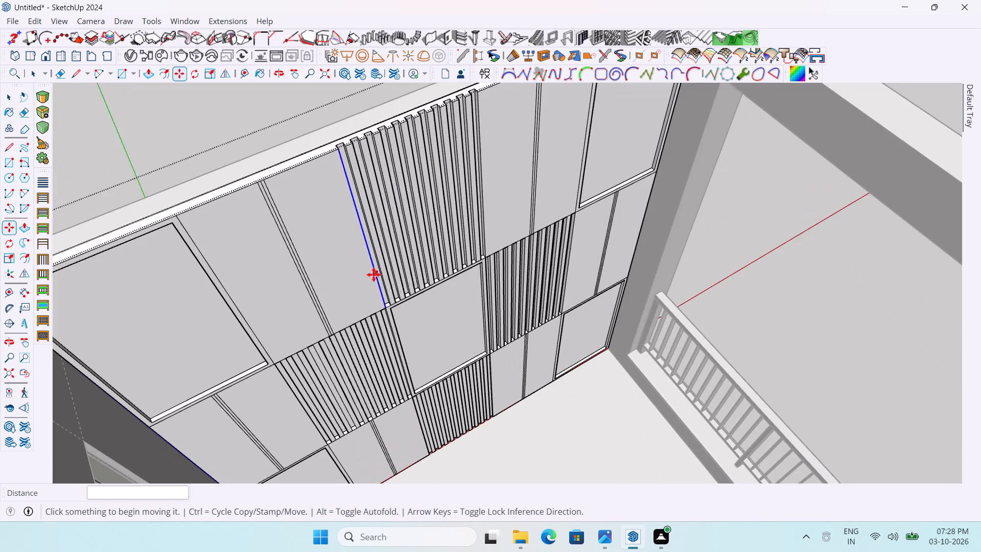
pyautogui.press('r')
pyautogui.scroll(5, 318, 279)
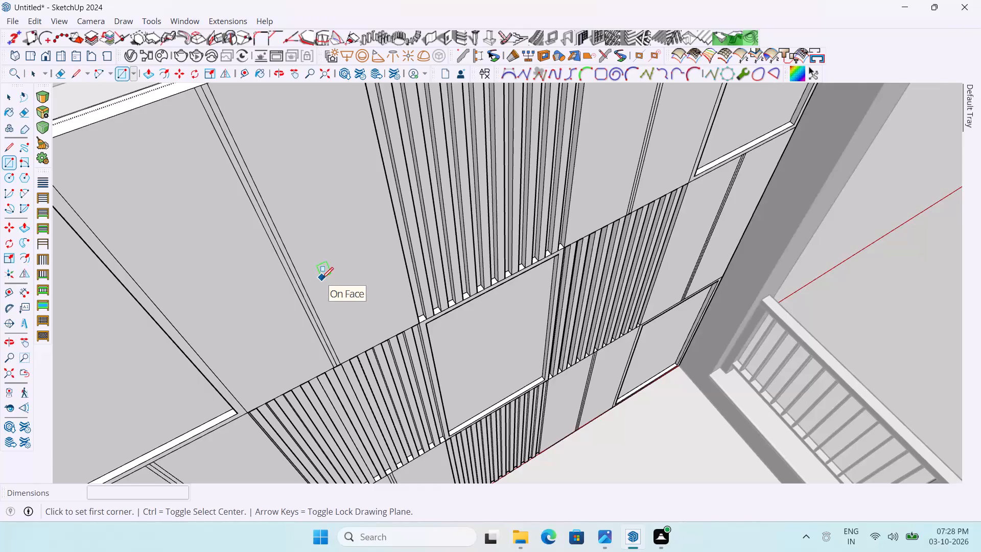
pyautogui.press('e')
pyautogui.scroll(4, 306, 277)
pyautogui.click(292, 285)
pyautogui.scroll(-3, 319, 195)
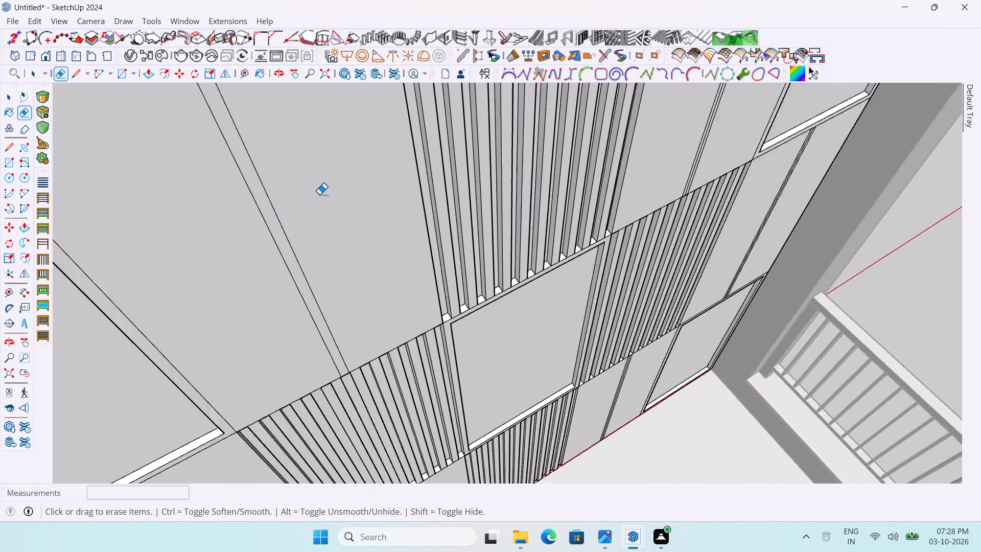
pyautogui.scroll(-10, 319, 194)
pyautogui.scroll(10, 232, 346)
pyautogui.click(252, 338)
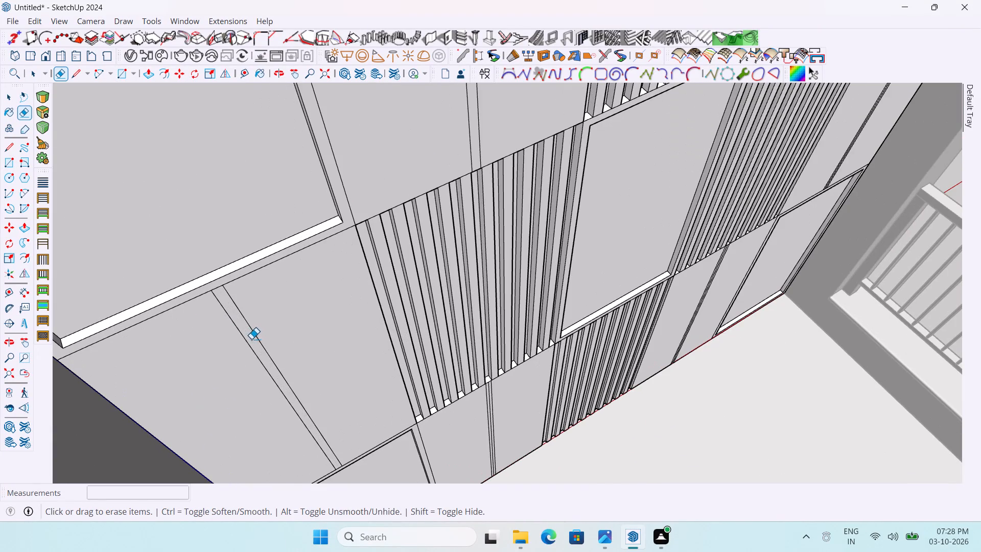
pyautogui.scroll(-7, 286, 236)
pyautogui.scroll(10, 435, 352)
pyautogui.click(418, 356)
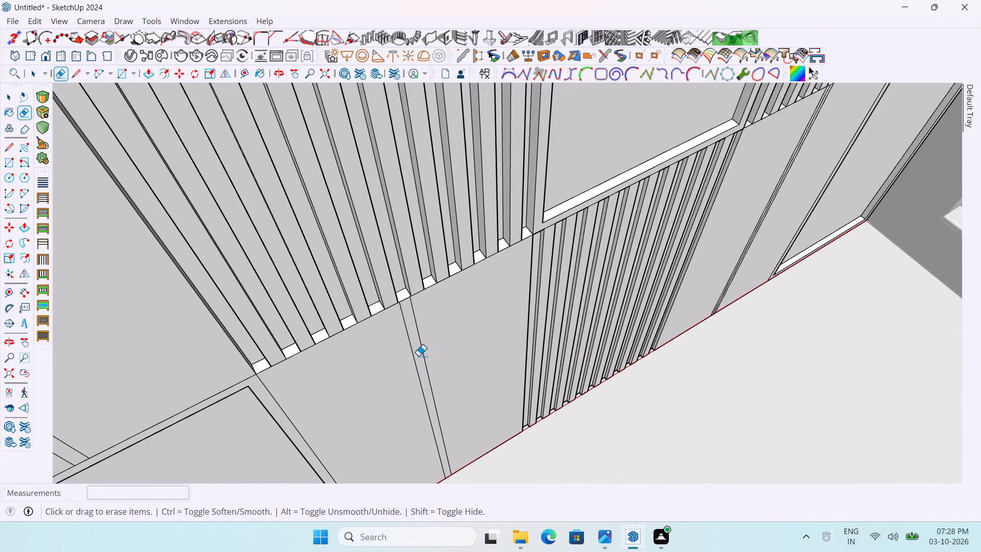
# Erase the middle strip line in the railing-side plain cells of the bottom, middle and top rows, and exit the wall group.
pyautogui.scroll(-7, 336, 381)
pyautogui.scroll(13, 657, 268)
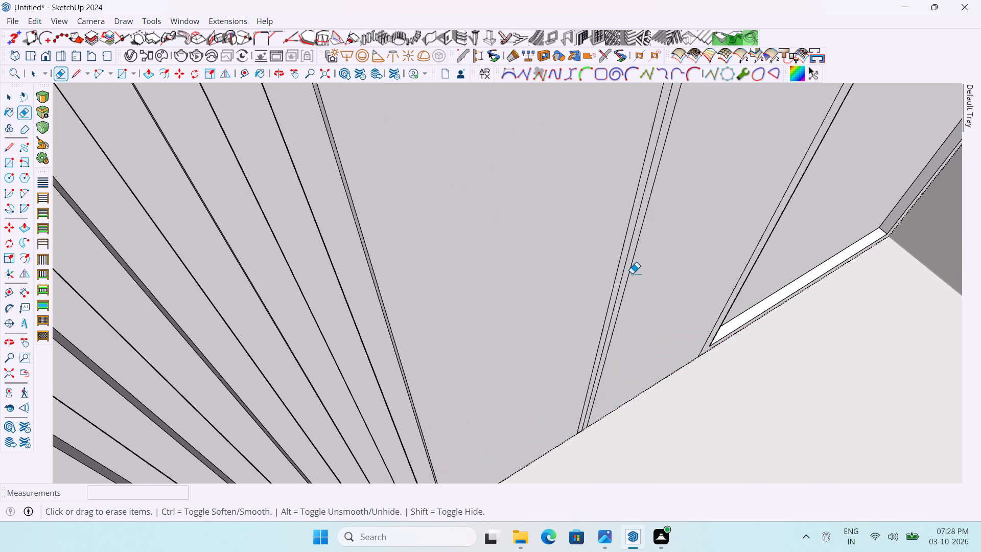
pyautogui.click(624, 273)
pyautogui.scroll(-20, 371, 359)
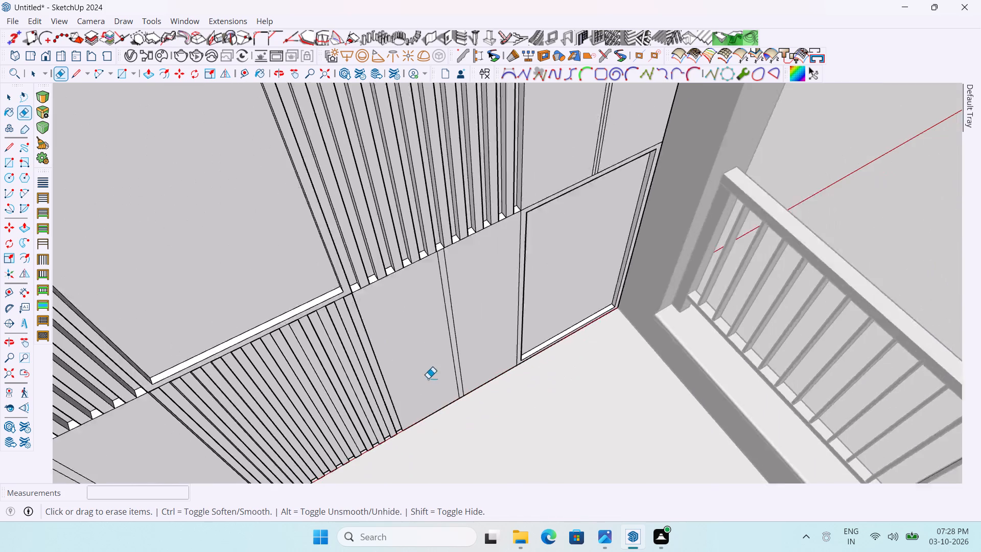
pyautogui.scroll(9, 530, 246)
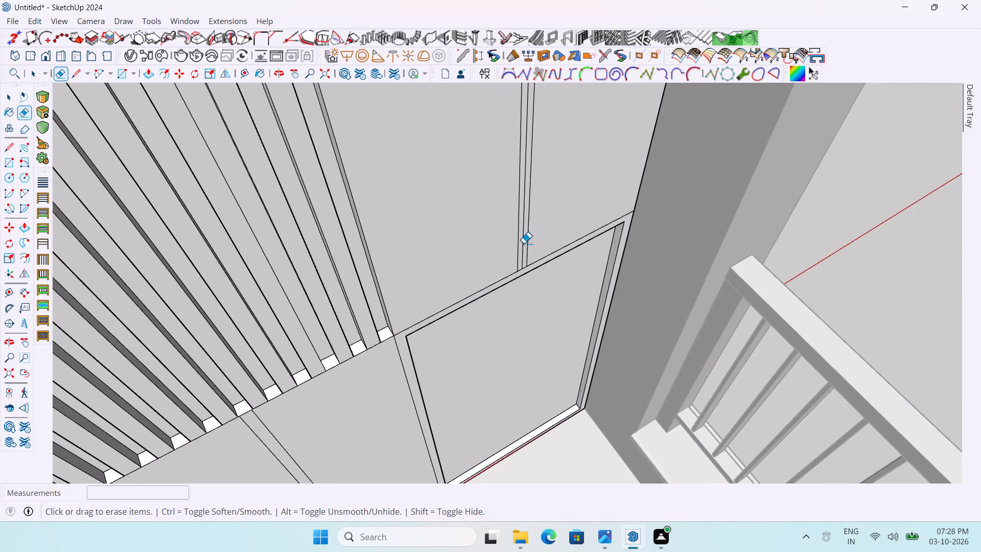
pyautogui.click(524, 243)
pyautogui.scroll(-11, 473, 347)
pyautogui.scroll(3, 402, 264)
pyautogui.scroll(4, 347, 279)
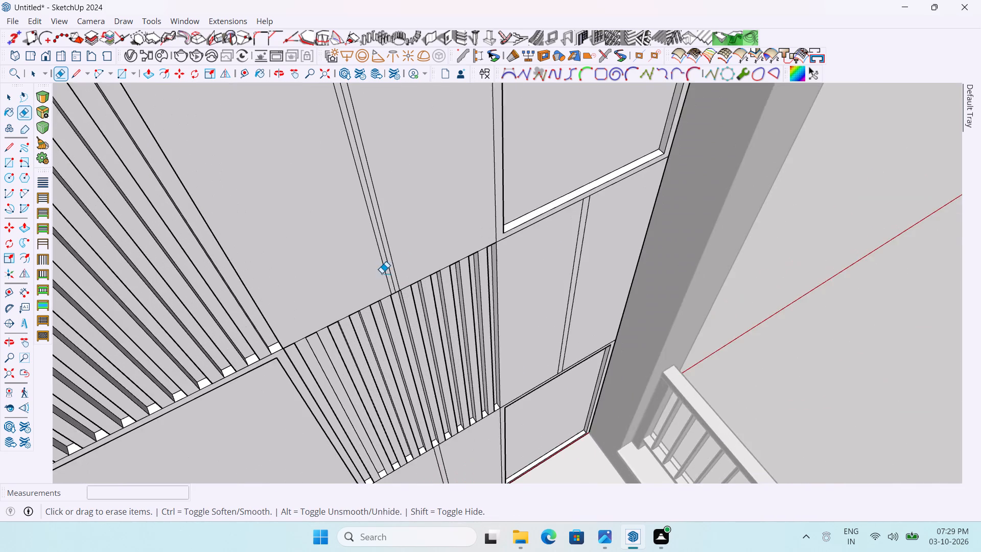
pyautogui.scroll(4, 387, 273)
pyautogui.click(392, 273)
pyautogui.scroll(-14, 390, 297)
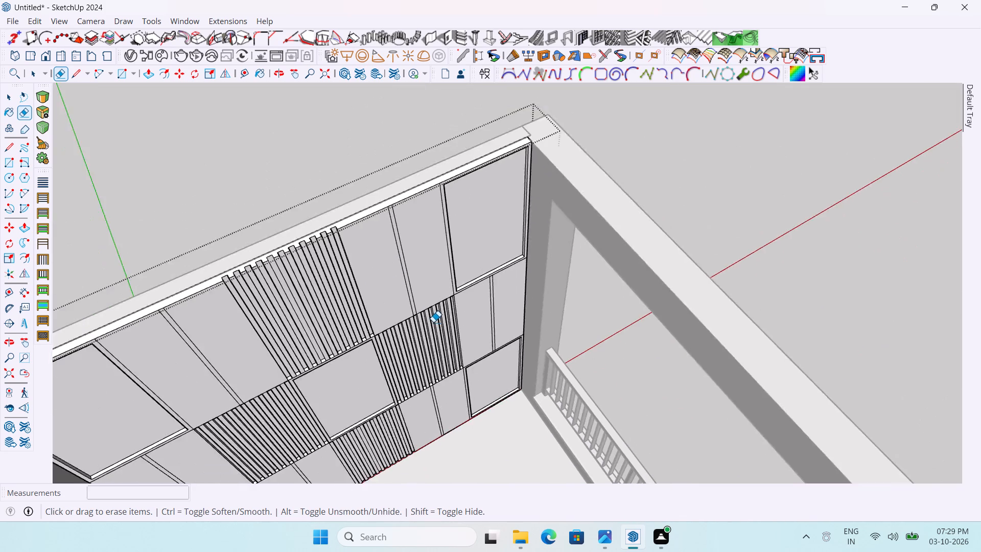
pyautogui.scroll(-4, 433, 322)
pyautogui.press('space')
pyautogui.click(610, 232)
# Examine the panelled back wall and the whole room from several angles.
pyautogui.moveTo(637, 270); pyautogui.dragTo(661, 215, button='middle')
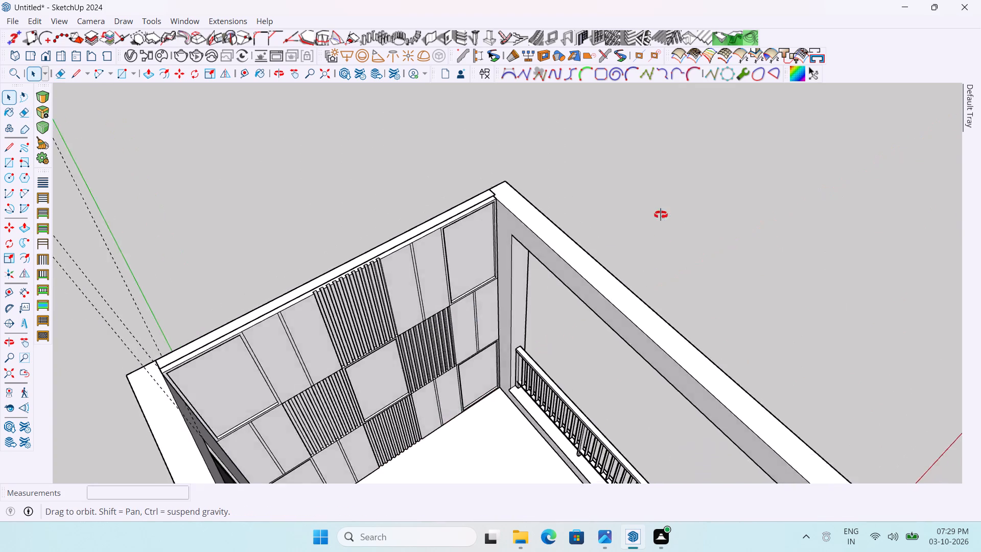
pyautogui.moveTo(661, 215); pyautogui.dragTo(576, 132, button='middle')
pyautogui.scroll(-3, 572, 132)
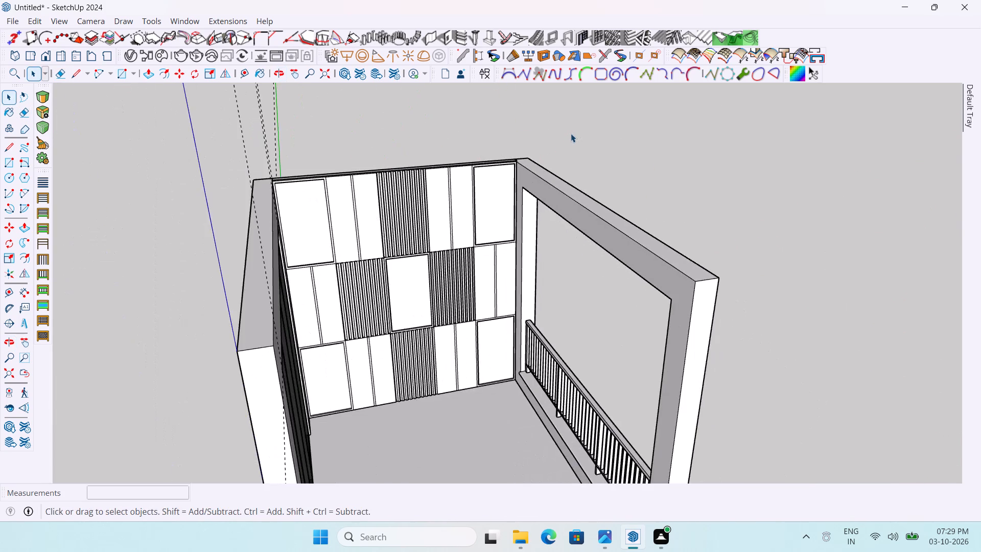
pyautogui.moveTo(576, 159); pyautogui.dragTo(520, 129, button='middle')
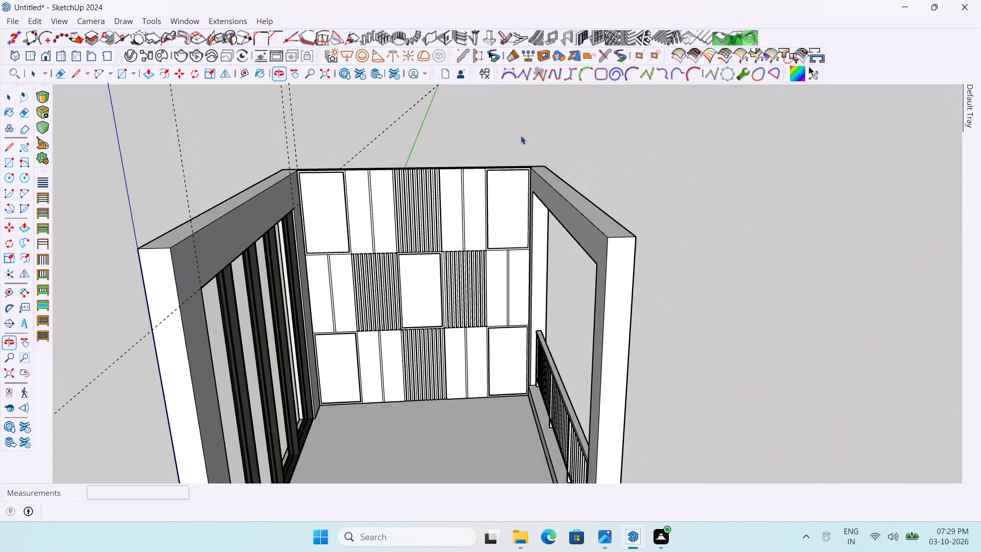
pyautogui.scroll(-5, 532, 170)
pyautogui.scroll(-6, 308, 299)
pyautogui.scroll(-3, 342, 328)
pyautogui.scroll(2, 364, 220)
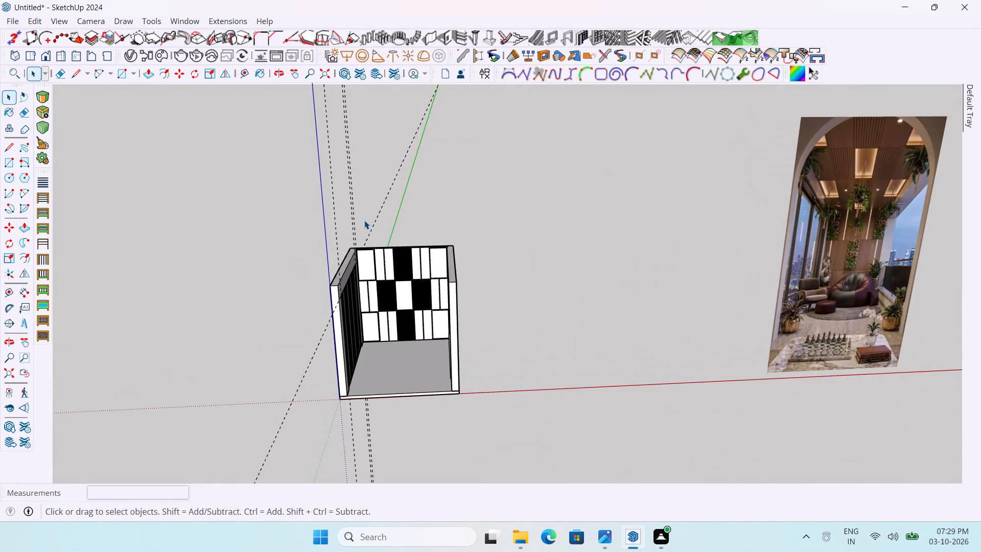
pyautogui.moveTo(364, 220); pyautogui.dragTo(357, 173, button='middle')
pyautogui.scroll(1, 357, 175)
pyautogui.scroll(4, 381, 267)
pyautogui.moveTo(383, 275); pyautogui.dragTo(433, 338, button='middle')
pyautogui.scroll(1, 386, 279)
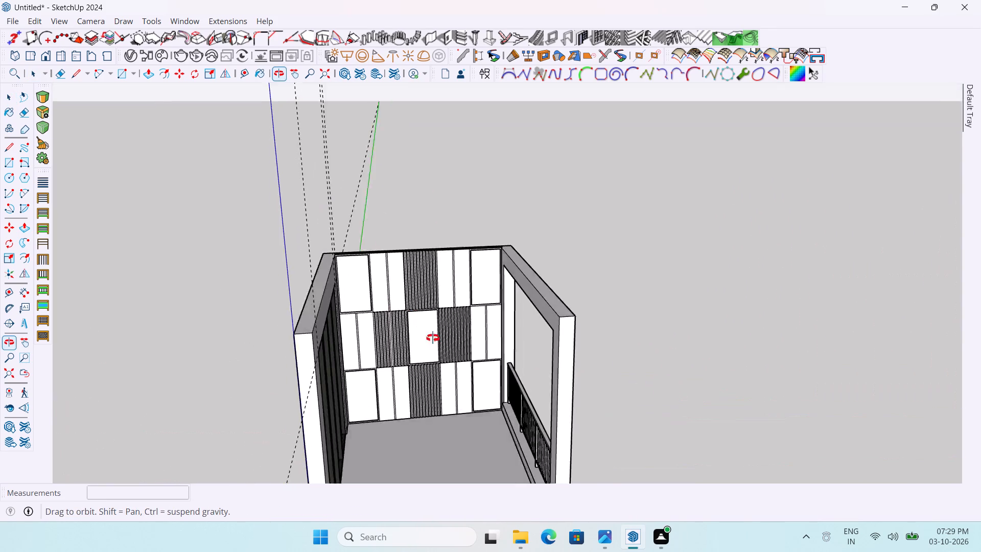
pyautogui.moveTo(433, 338); pyautogui.dragTo(484, 403, button='middle')
pyautogui.scroll(3, 394, 131)
# Erase the dashed construction guide lines running through and around the room.
pyautogui.moveTo(462, 238); pyautogui.dragTo(244, 217, button='middle')
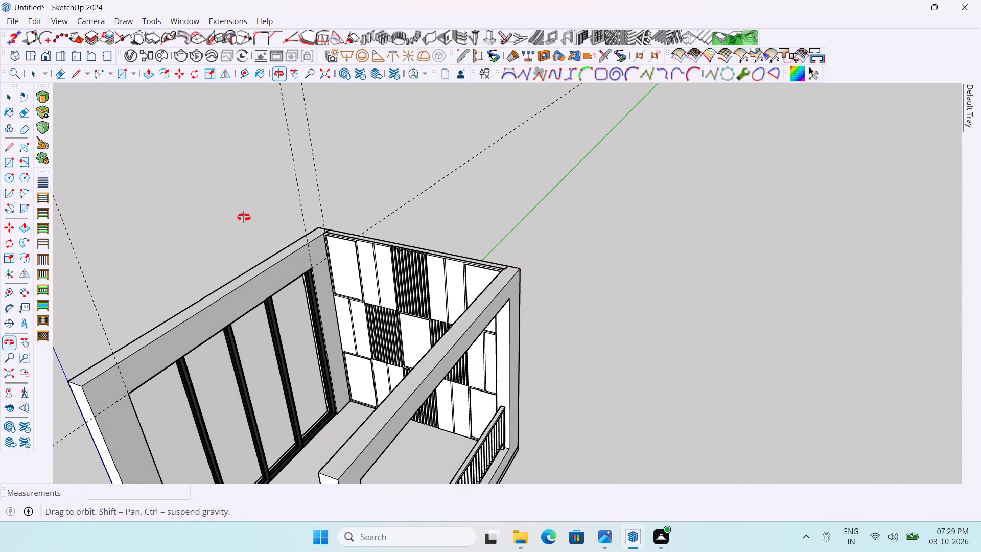
pyautogui.moveTo(244, 217); pyautogui.dragTo(244, 217, button='middle')
pyautogui.scroll(-5, 400, 185)
pyautogui.press('e')
pyautogui.moveTo(464, 193); pyautogui.dragTo(257, 179)
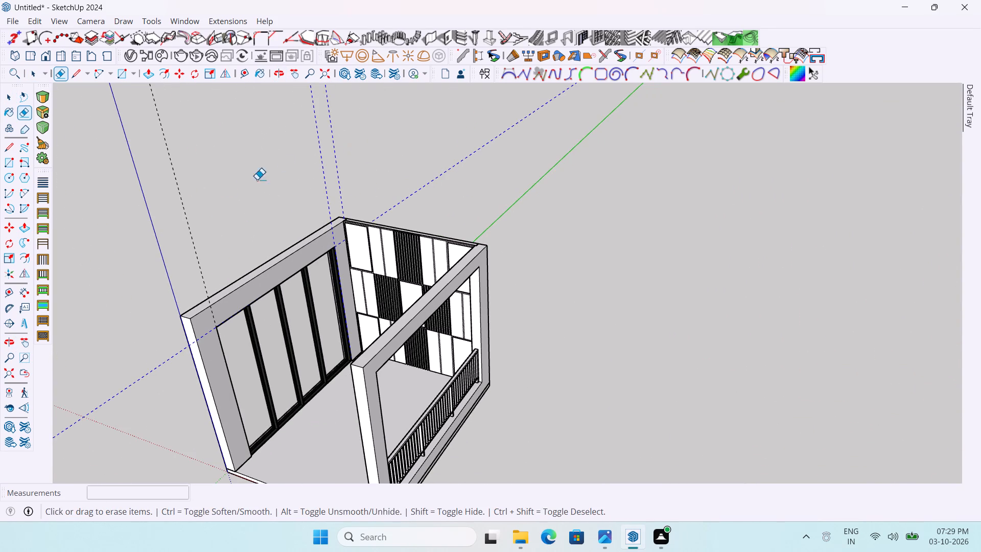
pyautogui.moveTo(257, 179); pyautogui.dragTo(121, 257)
pyautogui.scroll(-1, 276, 245)
pyautogui.scroll(7, 277, 236)
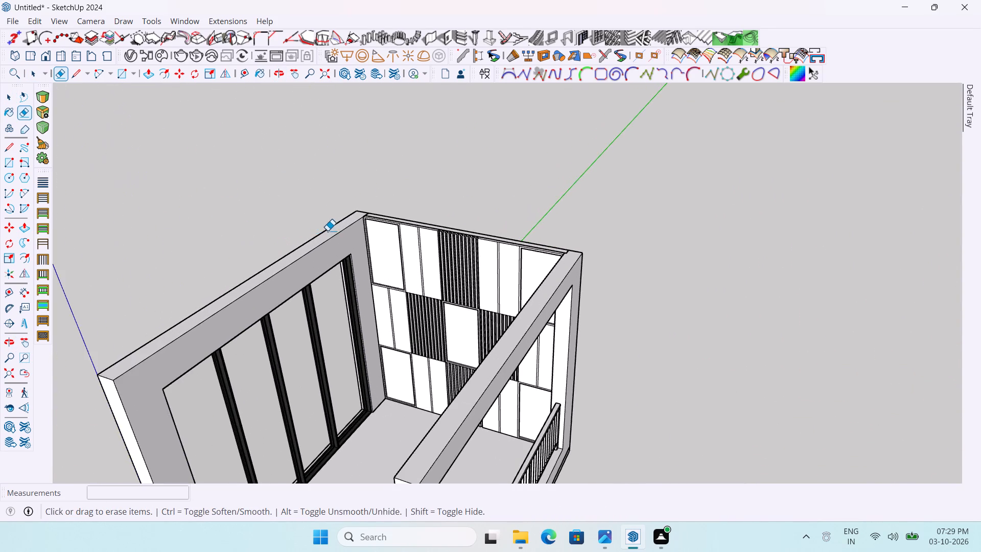
pyautogui.moveTo(330, 231); pyautogui.dragTo(426, 232, button='middle')
pyautogui.scroll(4, 410, 173)
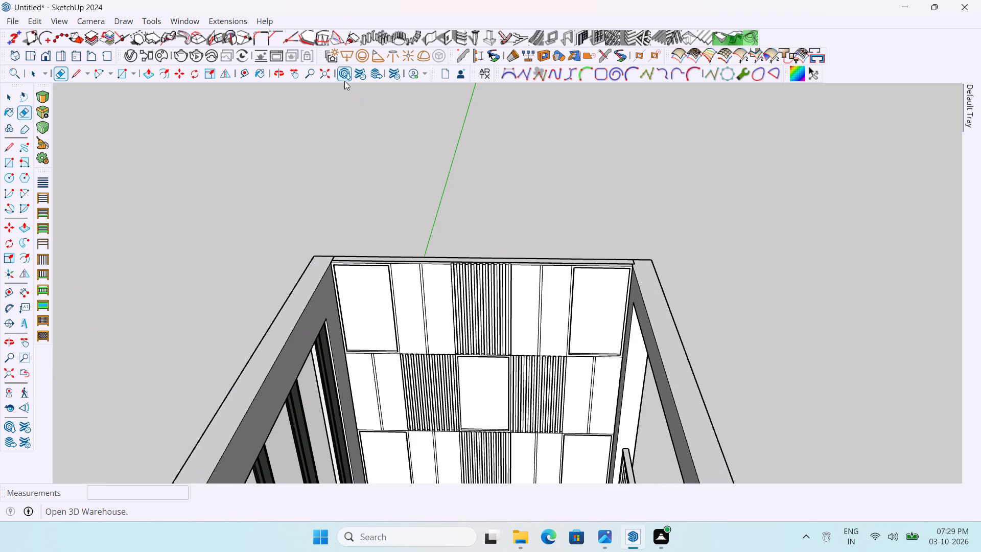
# Search 3D Warehouse for "decorative grass".
pyautogui.click(344, 81)
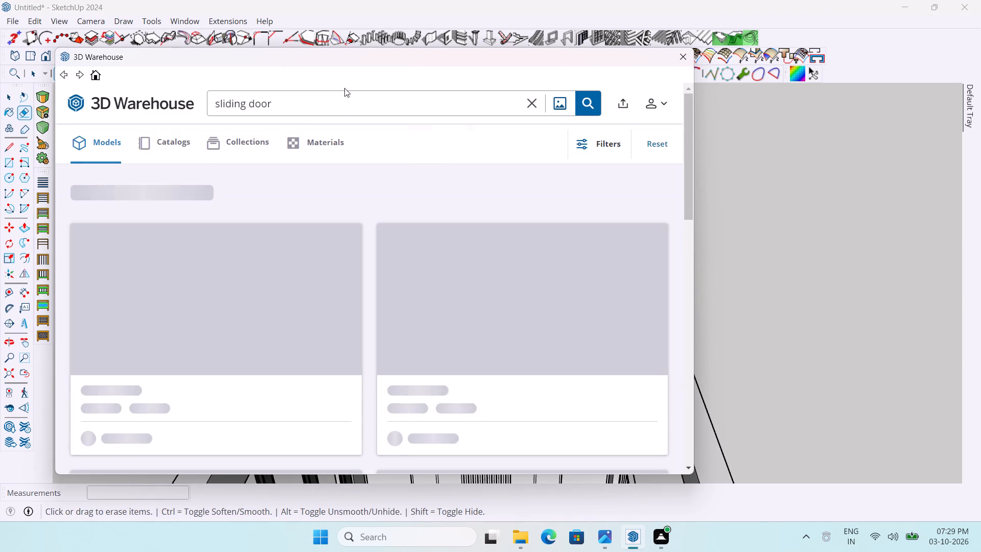
pyautogui.click(314, 106)
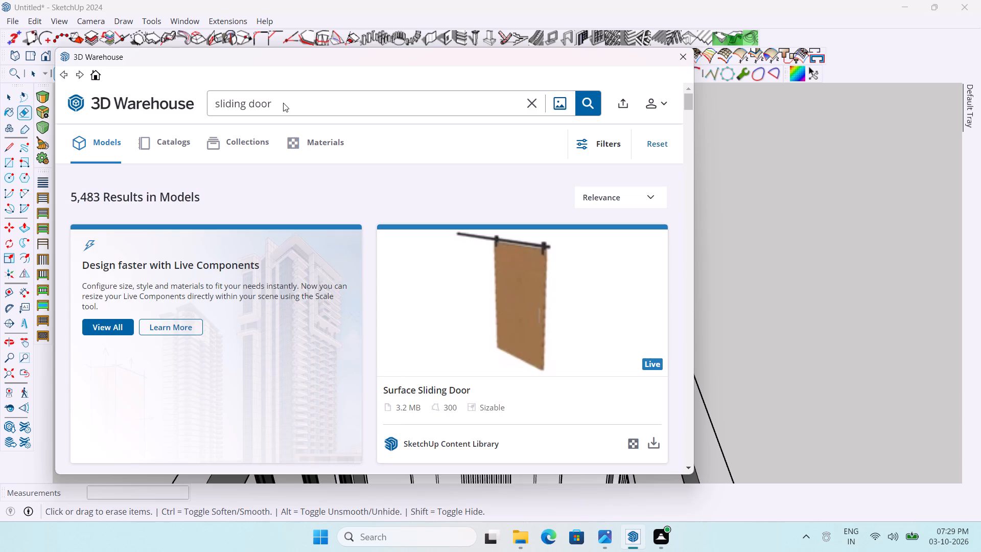
pyautogui.press('BackSpace')
pyautogui.press('BackSpace')
pyautogui.press('BackSpace')
pyautogui.press('BackSpace')
pyautogui.press('BackSpace')
pyautogui.press('BackSpace')
pyautogui.press('BackSpace')
pyautogui.press('BackSpace')
pyautogui.press('BackSpace')
pyautogui.press('BackSpace')
pyautogui.press('BackSpace')
pyautogui.press('BackSpace')
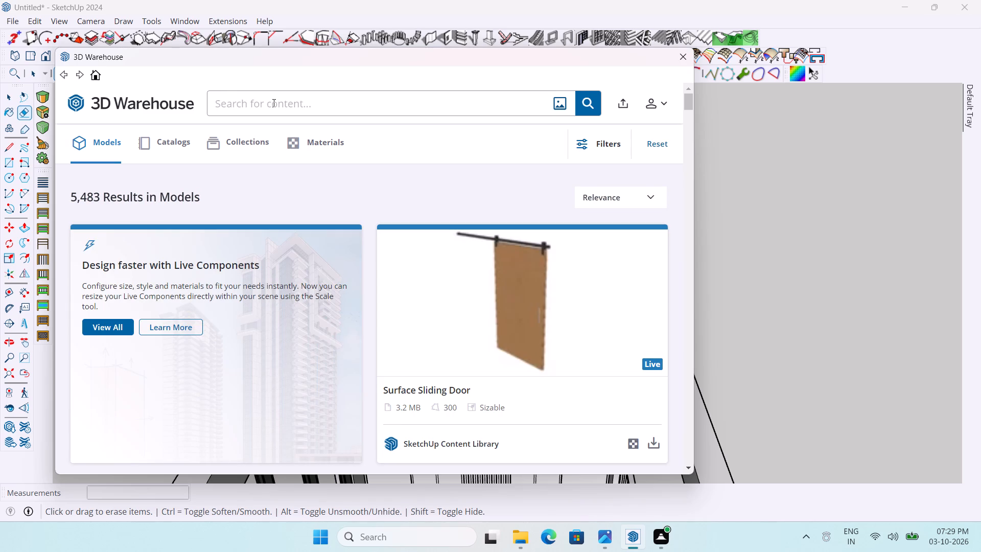
pyautogui.write('dec')
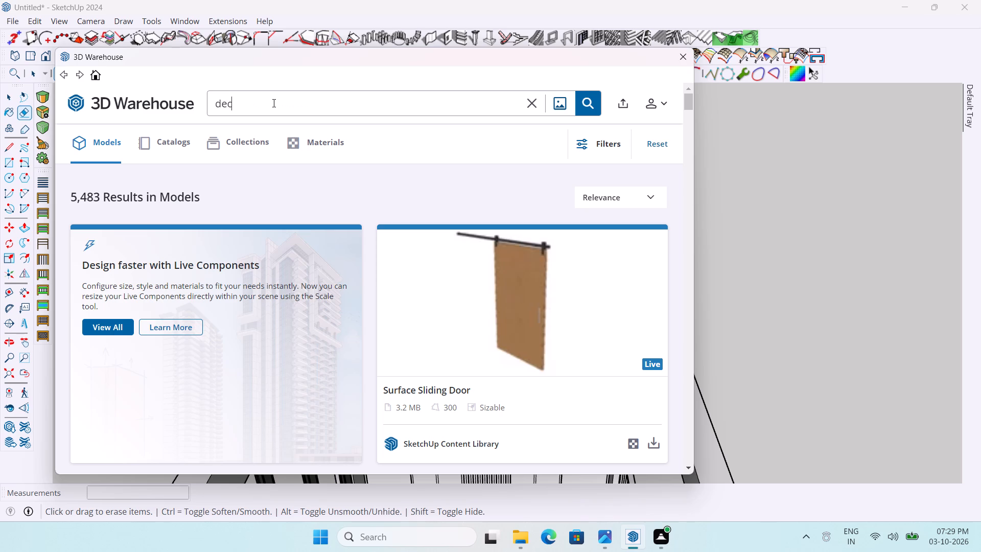
pyautogui.press('o')
pyautogui.write('rative g')
pyautogui.write('rass')
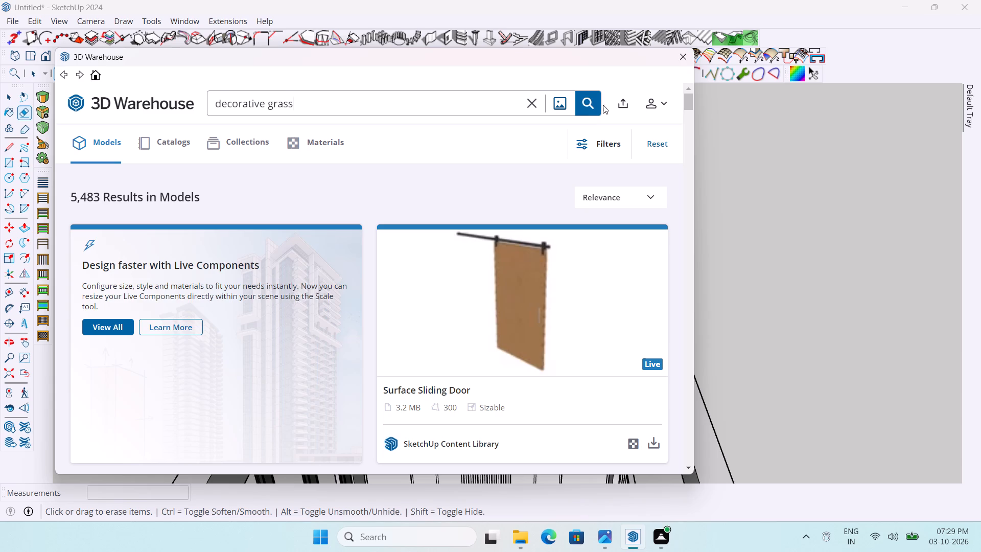
pyautogui.click(593, 105)
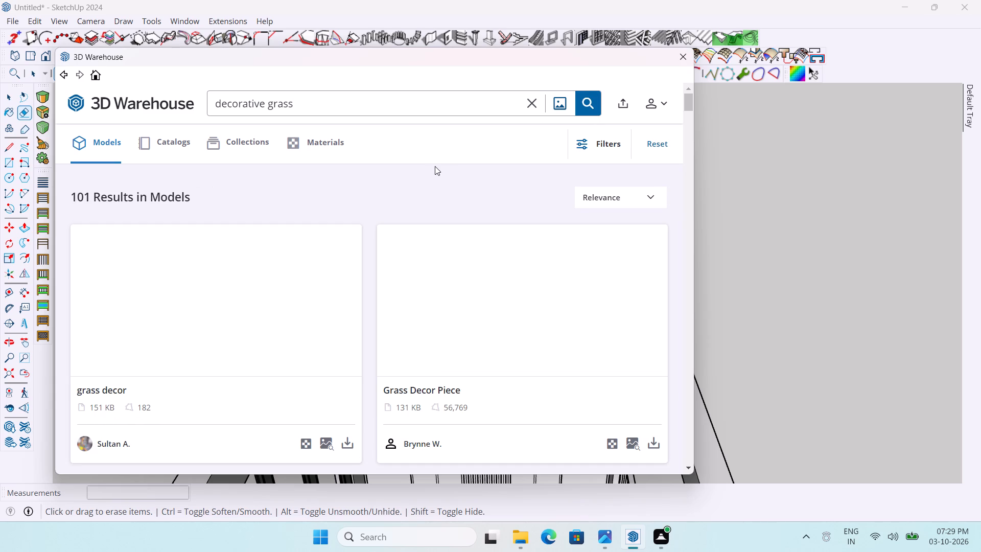
# Look through the "decorative grass" models for greenery that suits the back wall, and close 3D Warehouse.
pyautogui.scroll(-4, 462, 377)
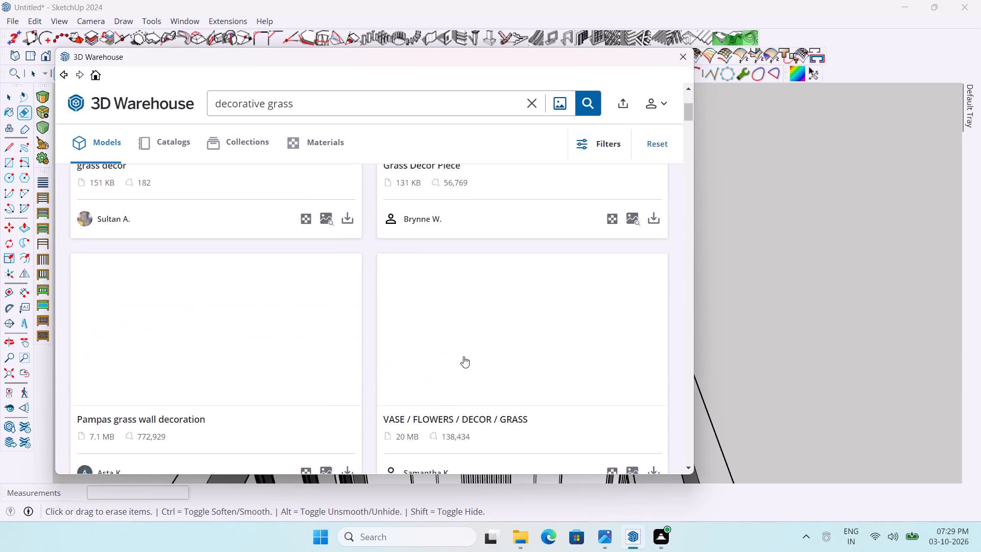
pyautogui.scroll(-3, 465, 328)
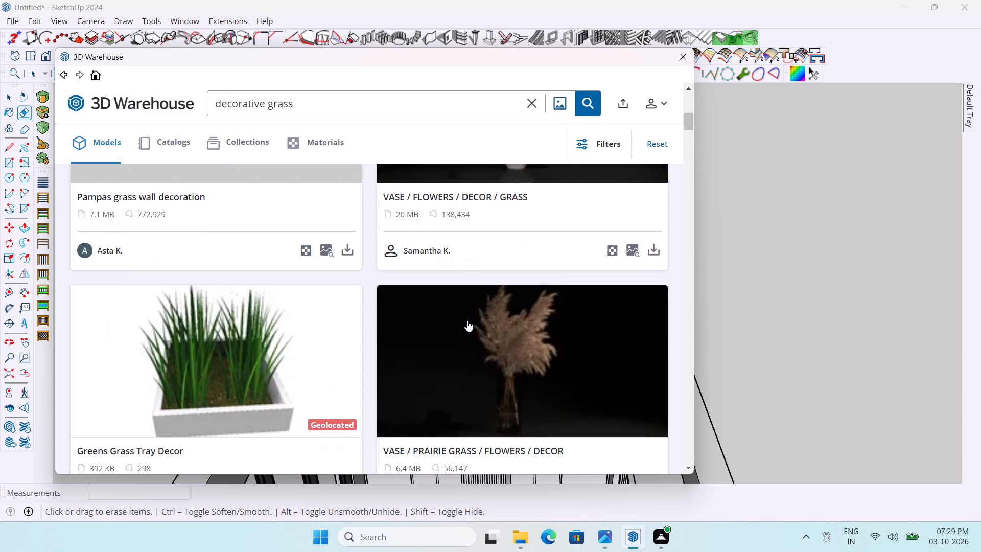
pyautogui.scroll(-9, 467, 320)
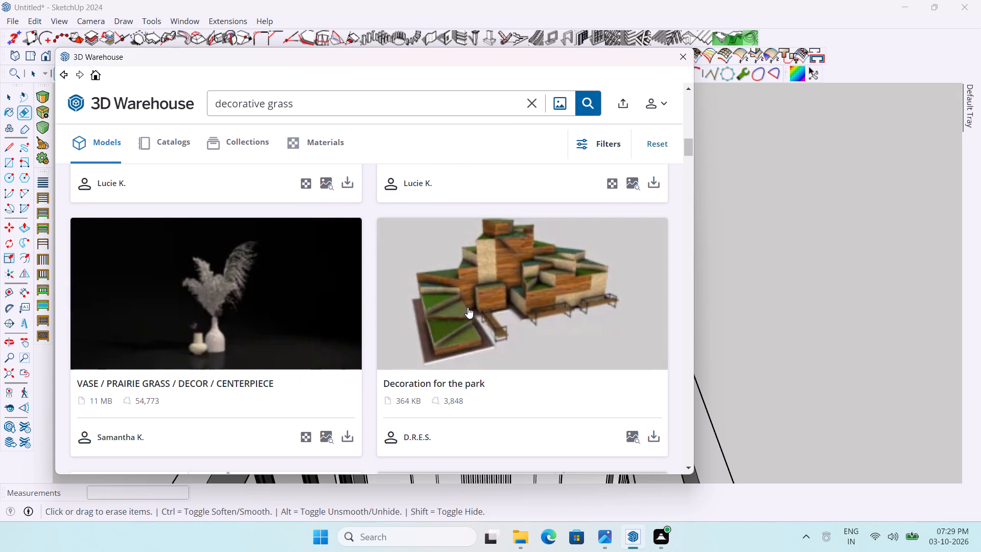
pyautogui.scroll(-12, 468, 307)
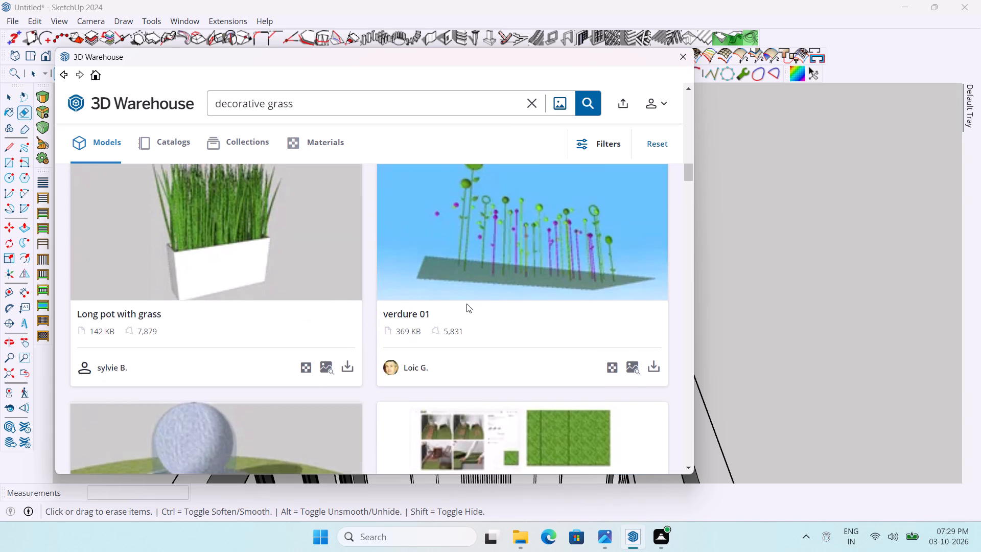
pyautogui.scroll(-7, 466, 304)
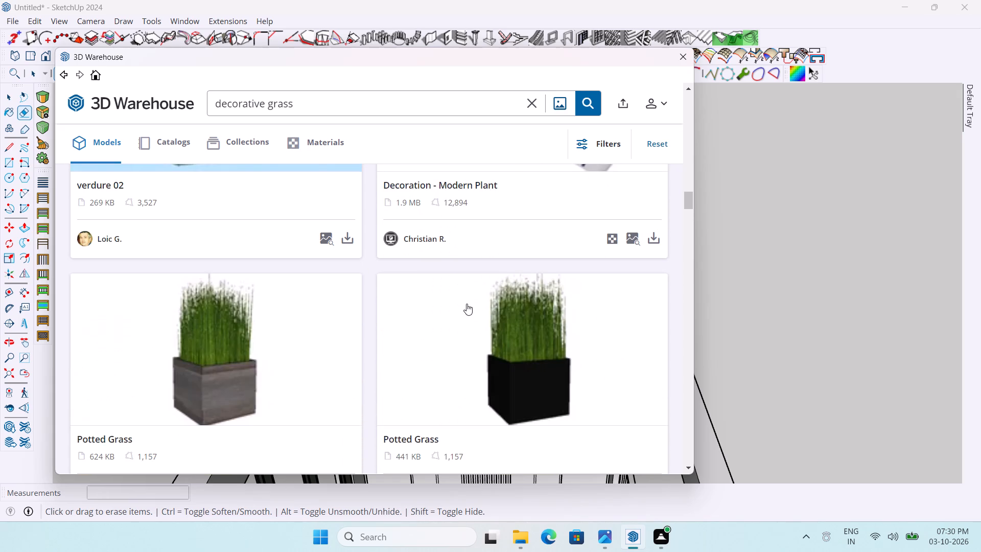
pyautogui.scroll(-10, 466, 304)
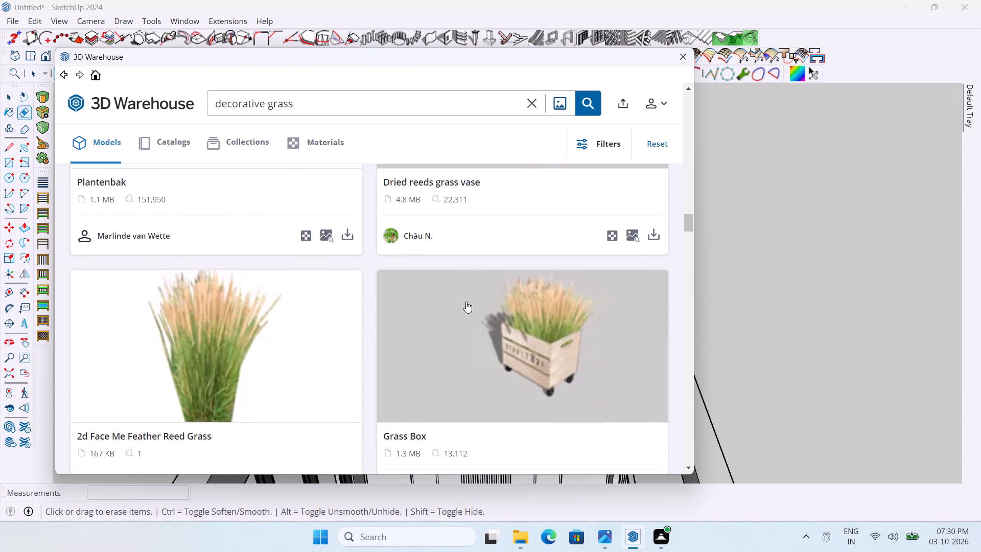
pyautogui.scroll(-10, 466, 302)
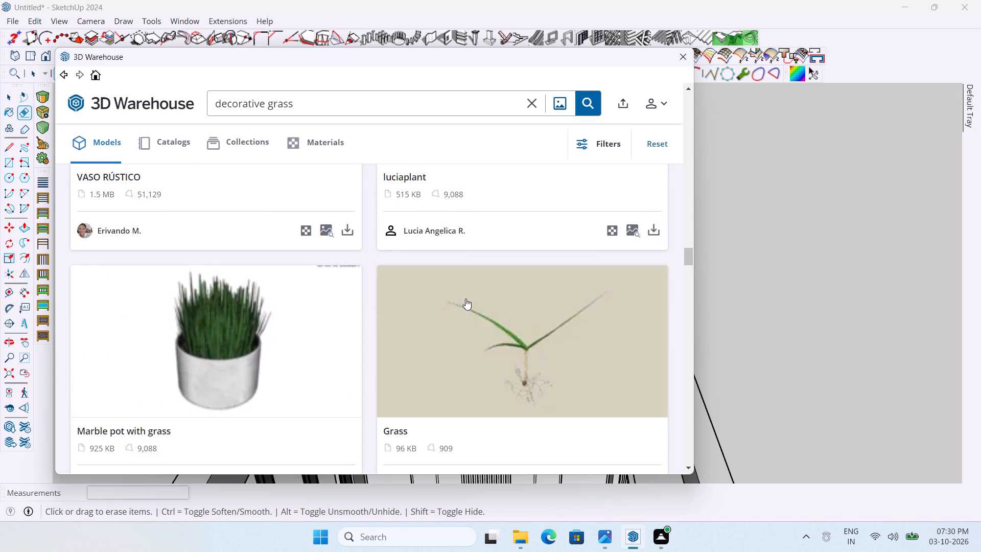
pyautogui.scroll(-14, 465, 298)
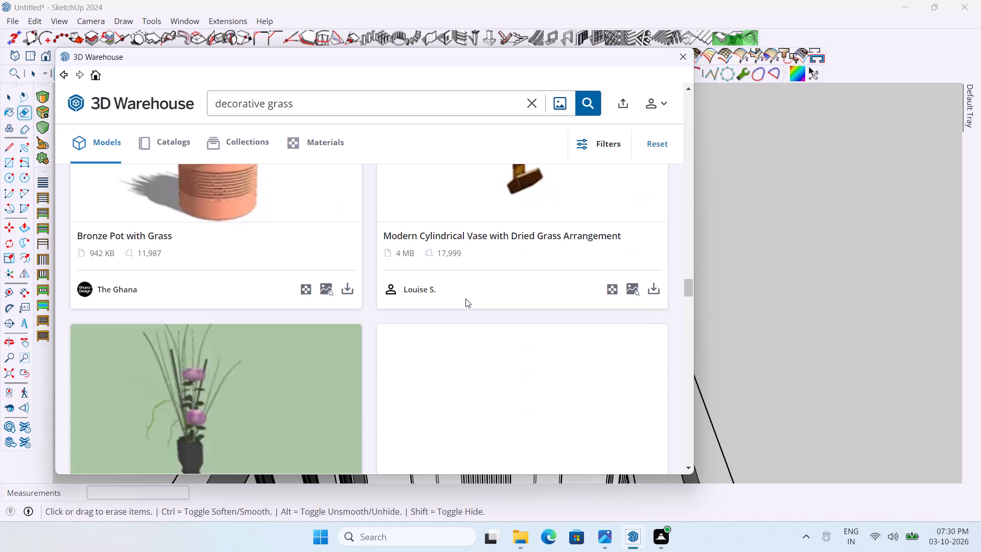
pyautogui.scroll(-6, 465, 298)
pyautogui.scroll(-4, 311, 292)
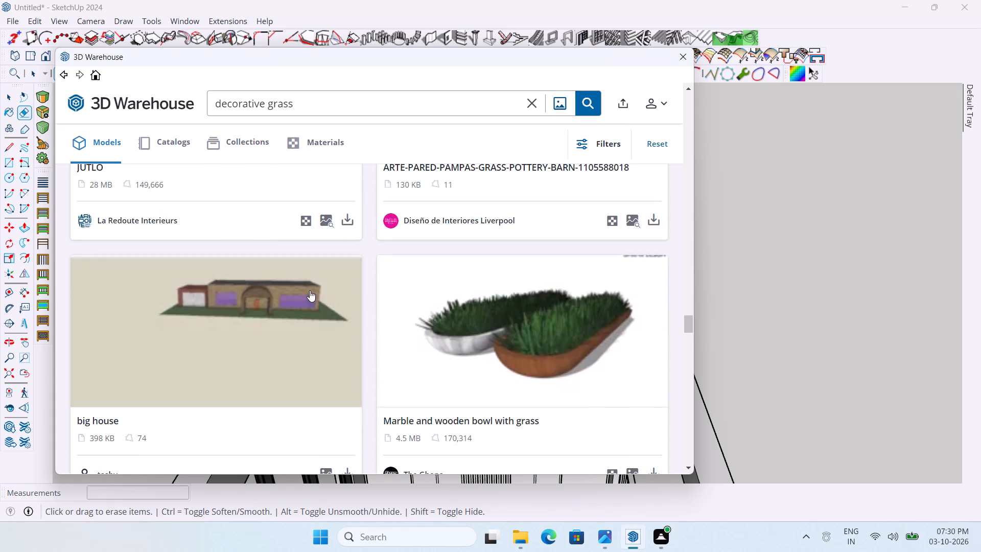
pyautogui.scroll(-13, 310, 290)
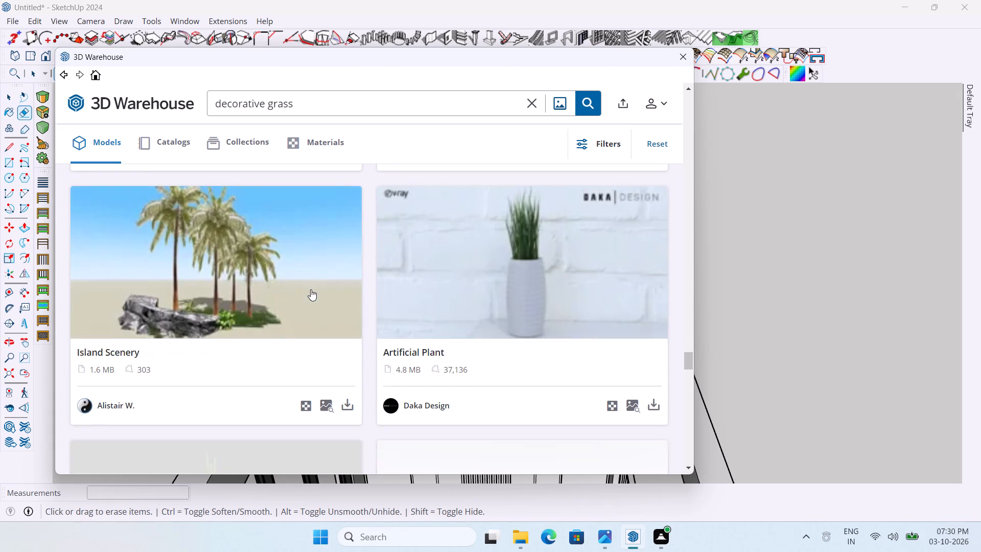
pyautogui.scroll(-18, 311, 289)
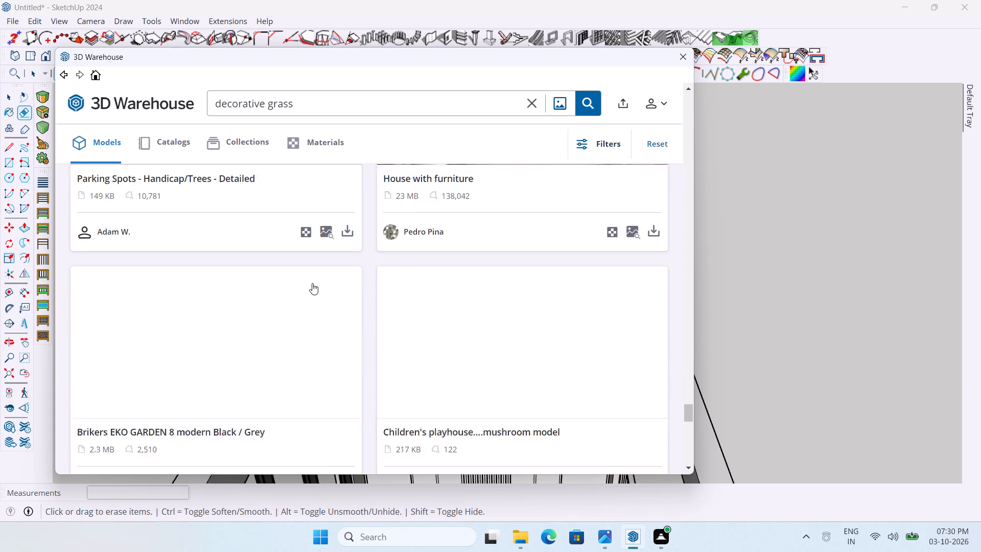
pyautogui.scroll(-6, 312, 283)
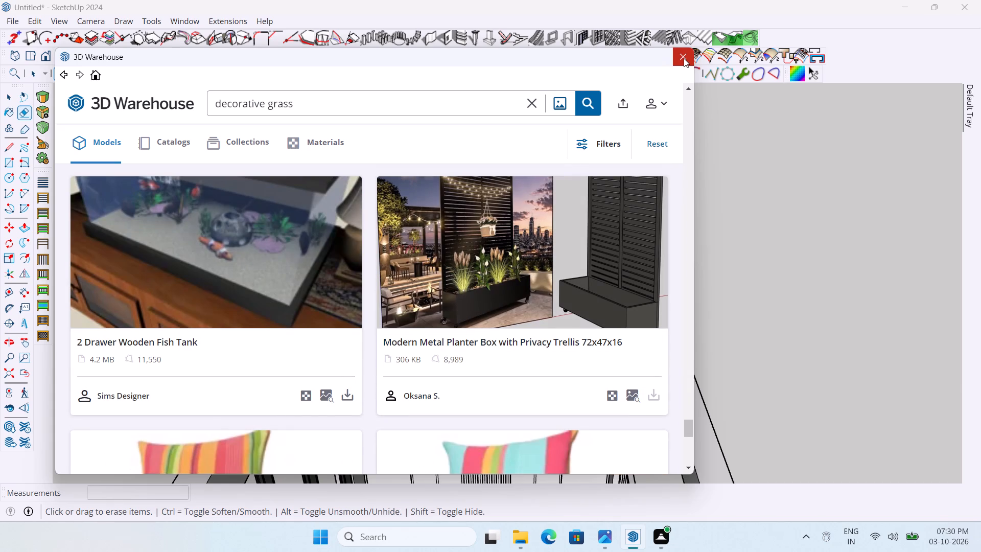
pyautogui.click(684, 58)
# Capture a screen snip of the pink-flowered green wall panel in the middle row of the reference picture's back wall.
pyautogui.scroll(-13, 332, 220)
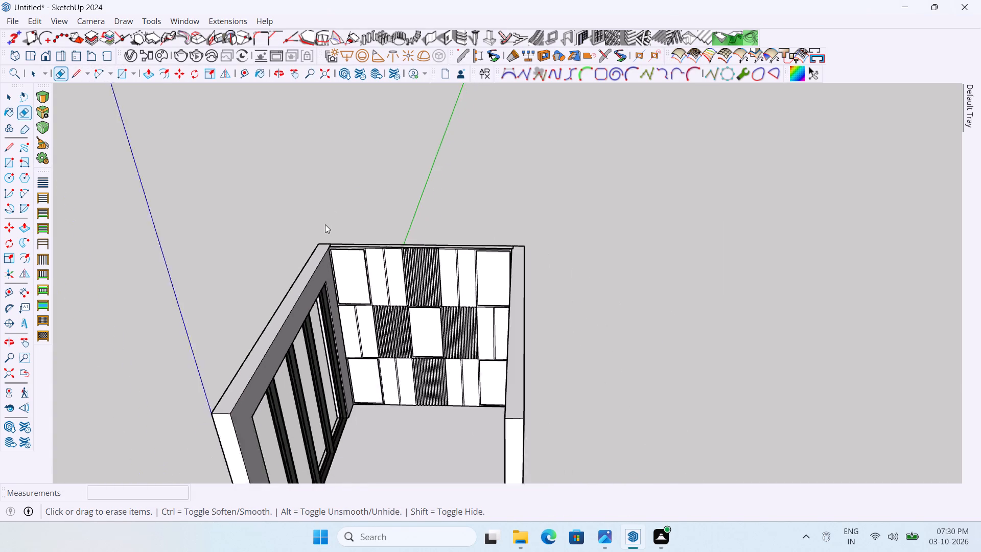
pyautogui.scroll(-13, 325, 224)
pyautogui.scroll(10, 800, 294)
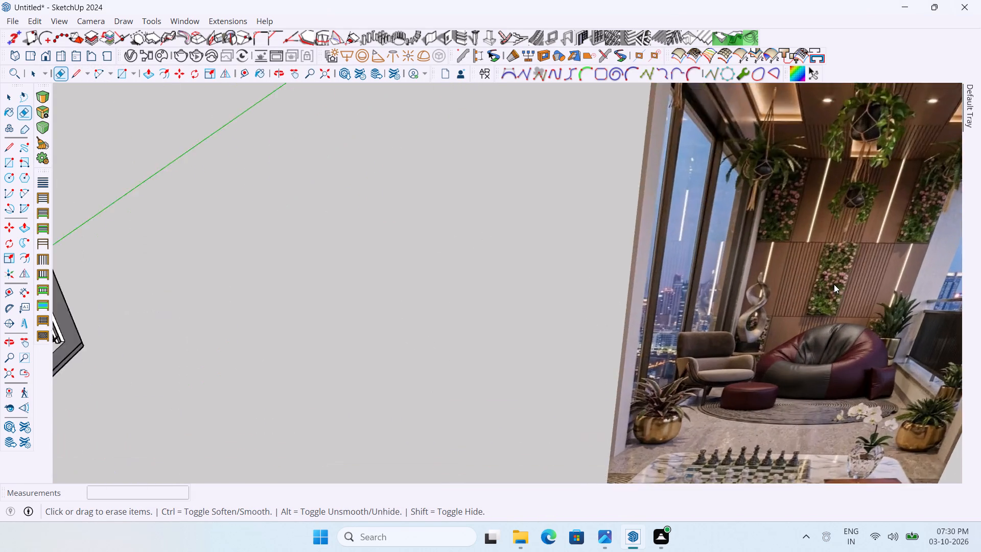
pyautogui.scroll(10, 834, 284)
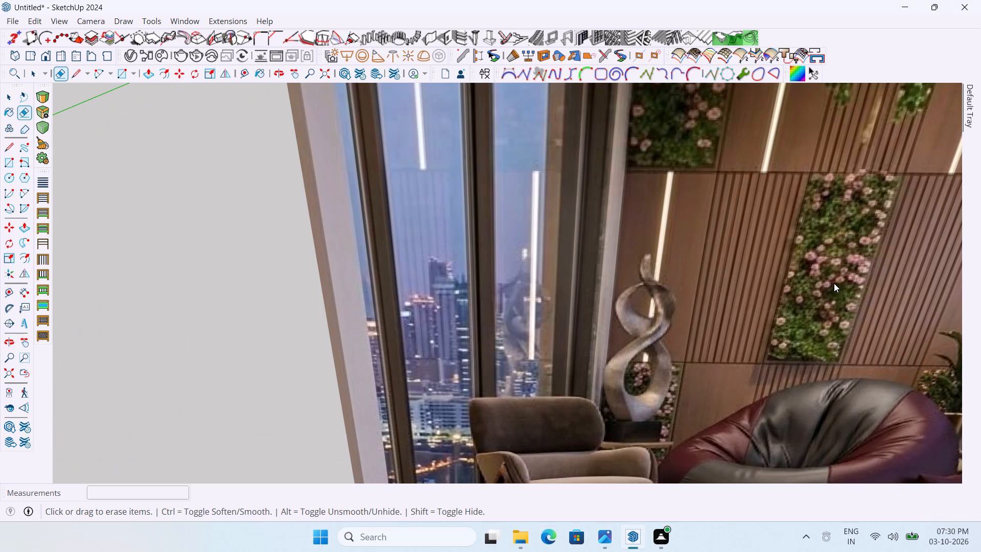
pyautogui.press('Print')
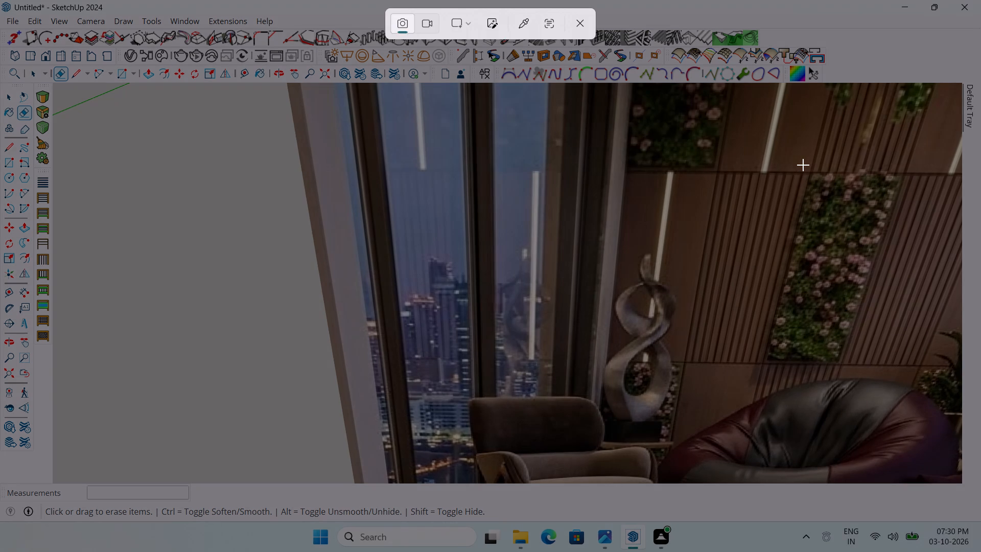
pyautogui.moveTo(803, 165); pyautogui.dragTo(867, 362)
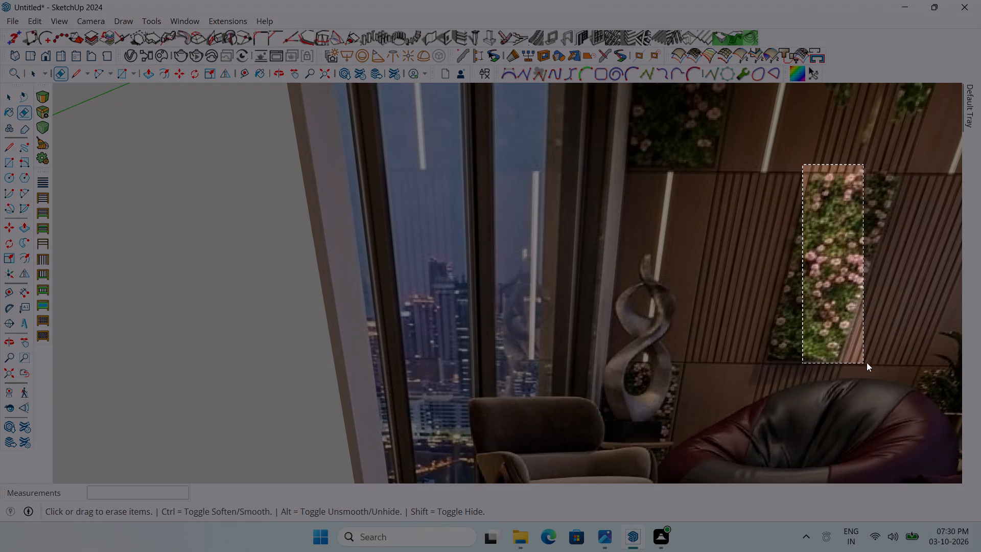
pyautogui.moveTo(867, 362); pyautogui.dragTo(906, 367)
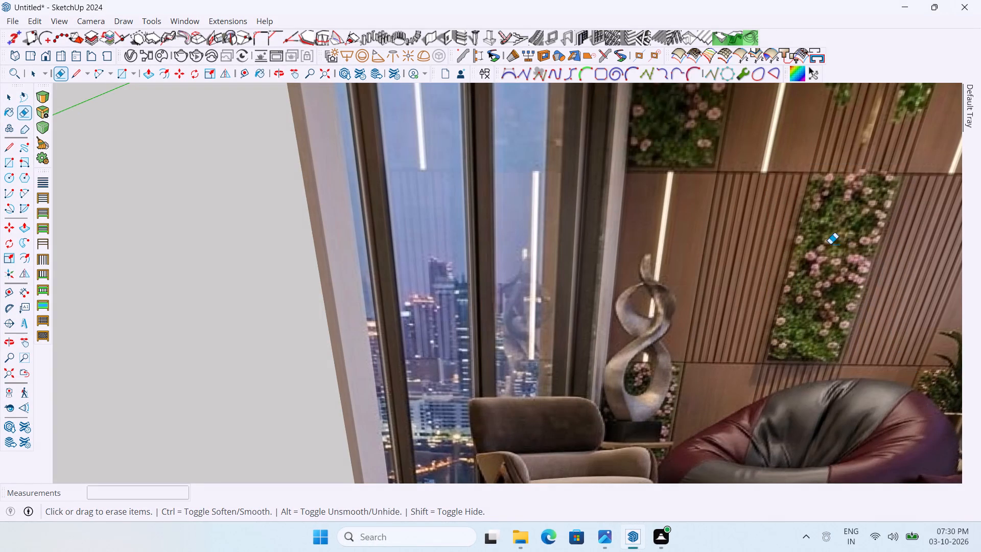
pyautogui.scroll(-7, 614, 238)
pyautogui.scroll(1, 738, 266)
pyautogui.scroll(-9, 738, 266)
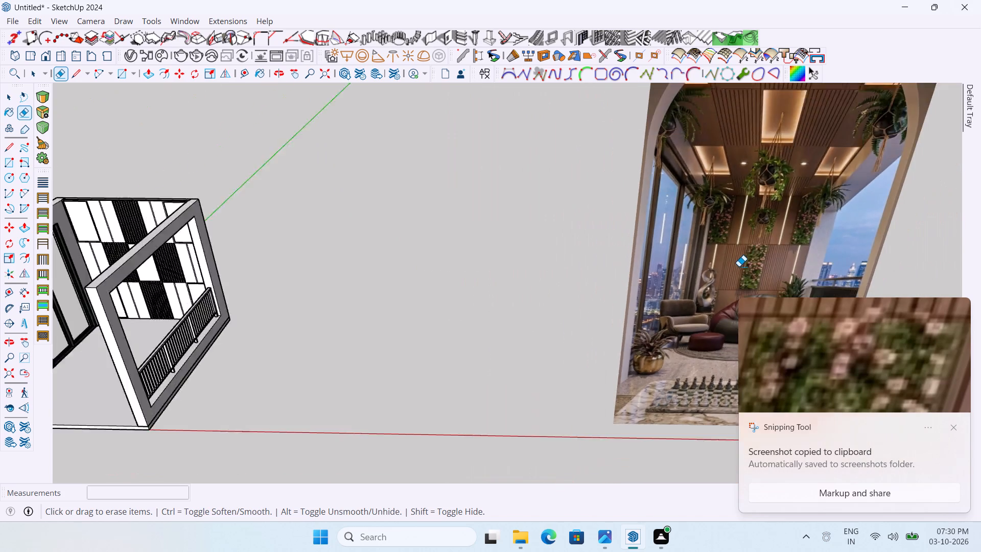
pyautogui.scroll(-6, 739, 266)
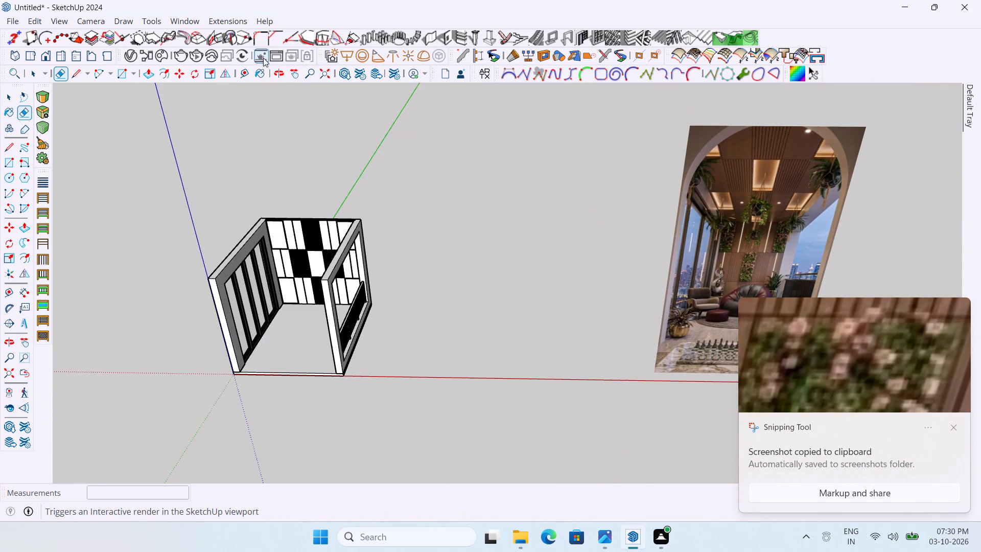
pyautogui.click(345, 76)
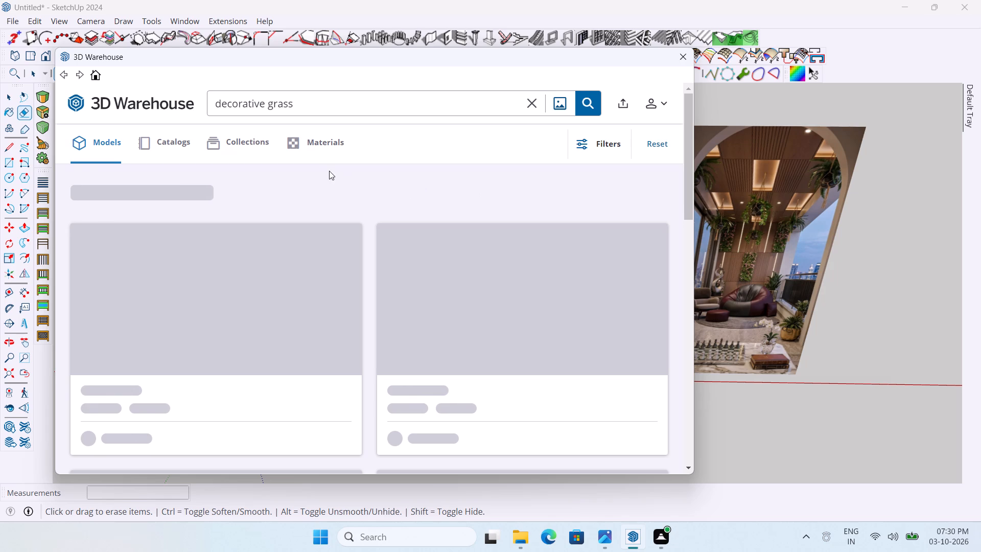
pyautogui.click(560, 108)
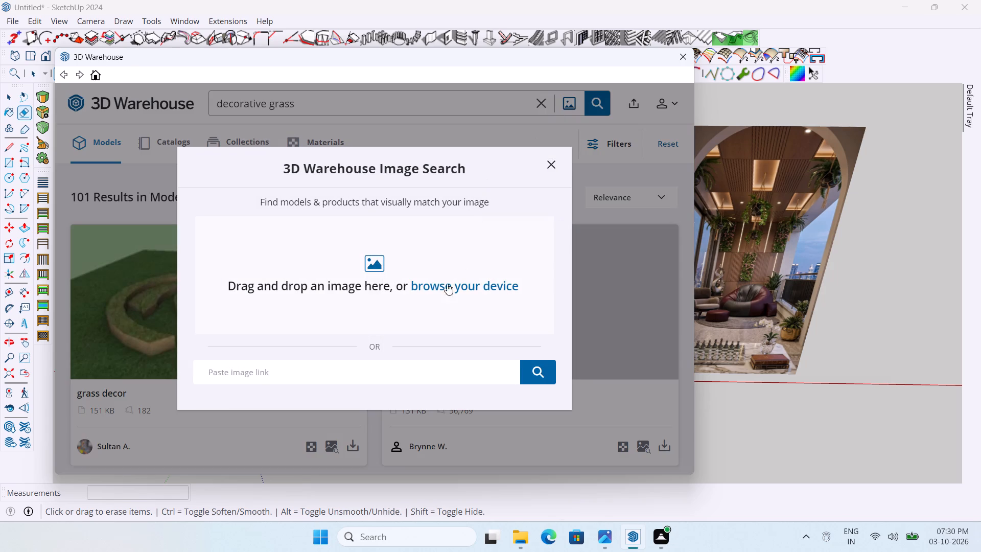
pyautogui.click(443, 289)
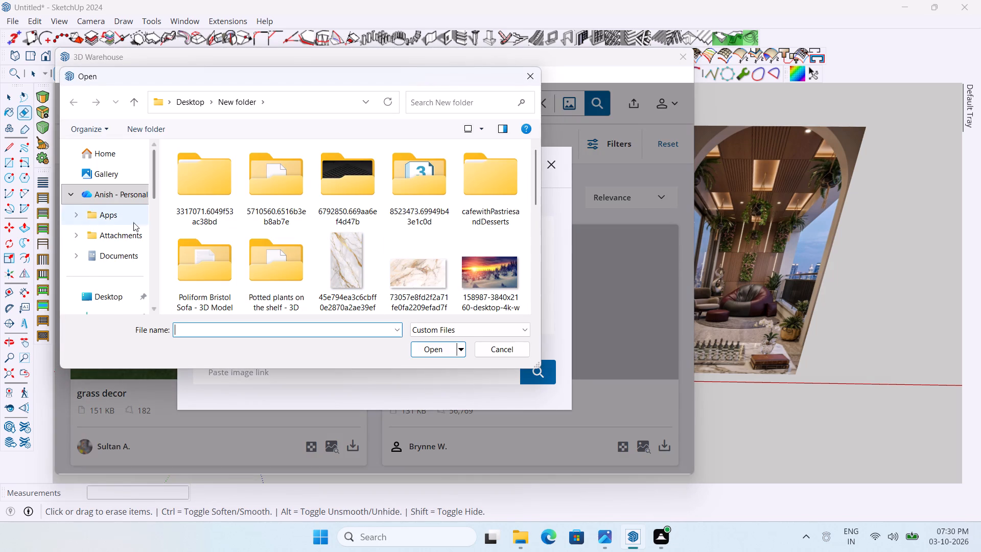
pyautogui.scroll(-1, 112, 236)
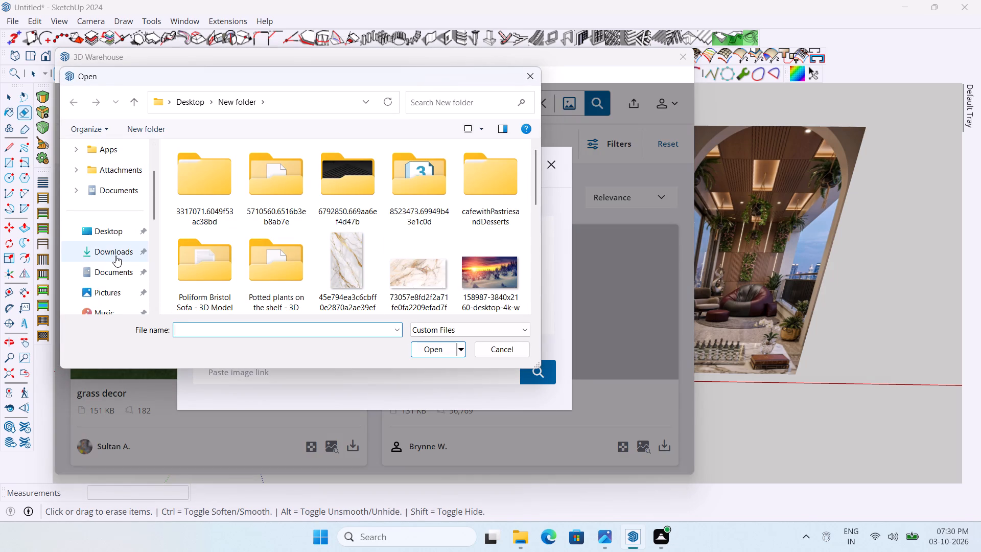
pyautogui.click(110, 287)
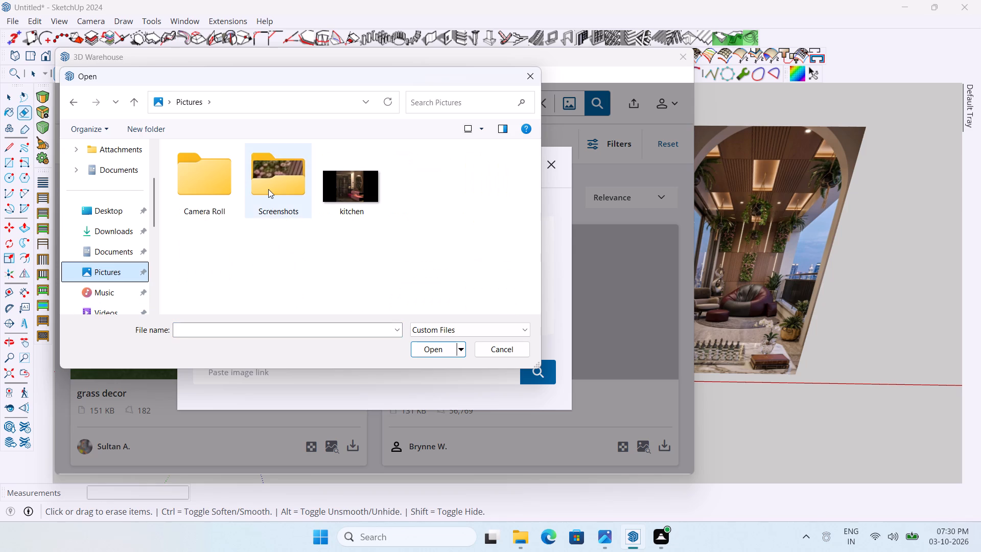
pyautogui.doubleClick(268, 189)
pyautogui.scroll(-9, 379, 238)
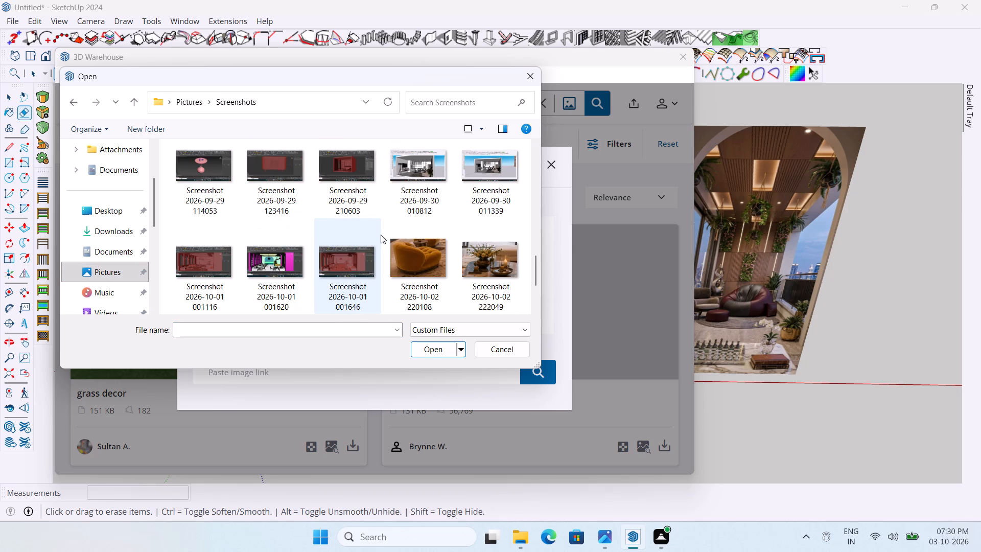
pyautogui.scroll(-4, 438, 246)
pyautogui.click(495, 243)
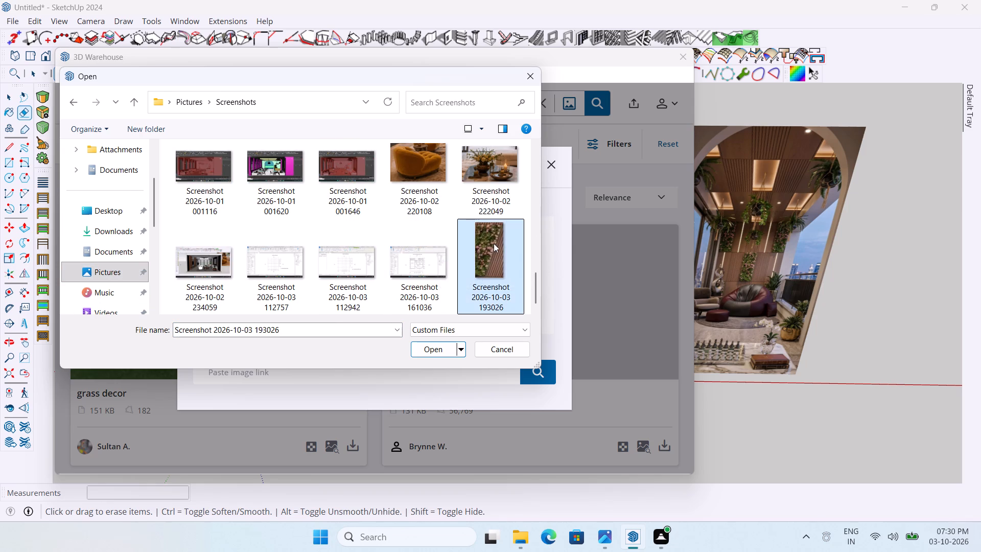
pyautogui.click(438, 350)
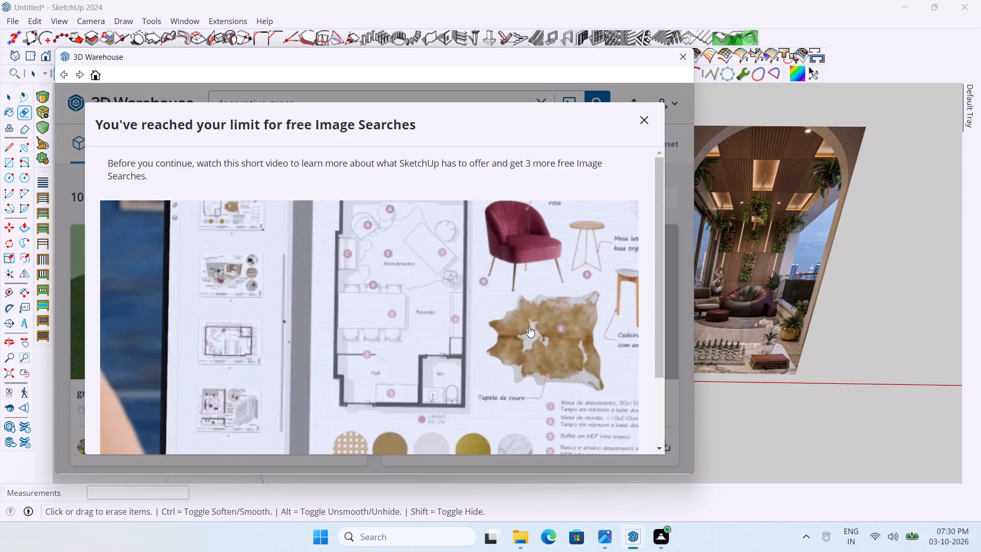
# Let the short SketchUp video play through to earn 3 more free image searches, and decline the subscription offer.
pyautogui.scroll(-10, 466, 290)
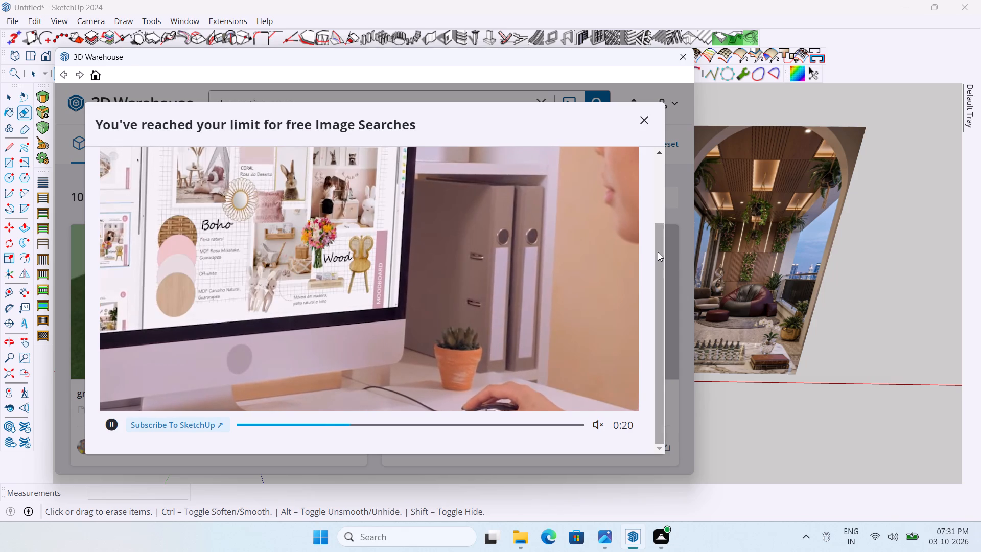
pyautogui.moveTo(658, 252); pyautogui.dragTo(664, 250)
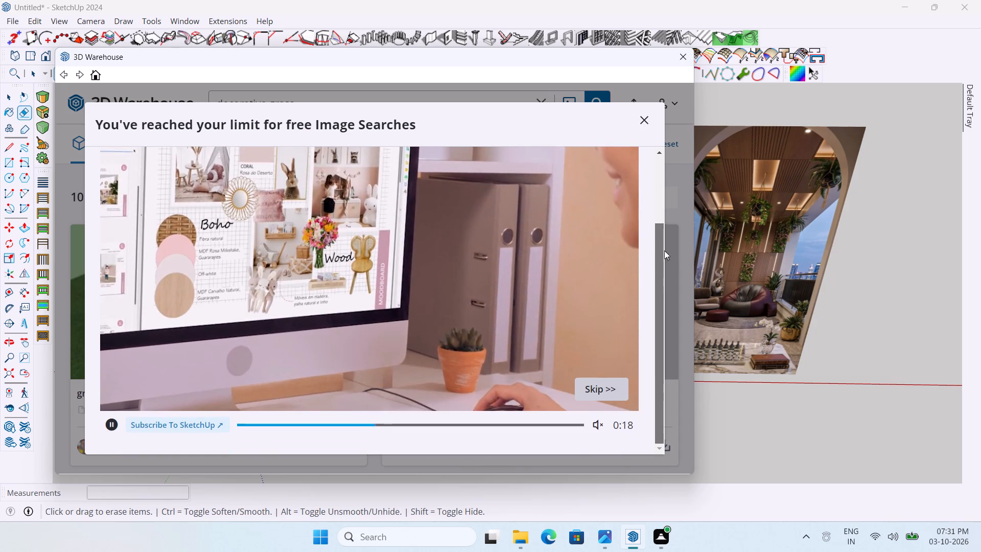
pyautogui.moveTo(664, 250); pyautogui.dragTo(667, 171)
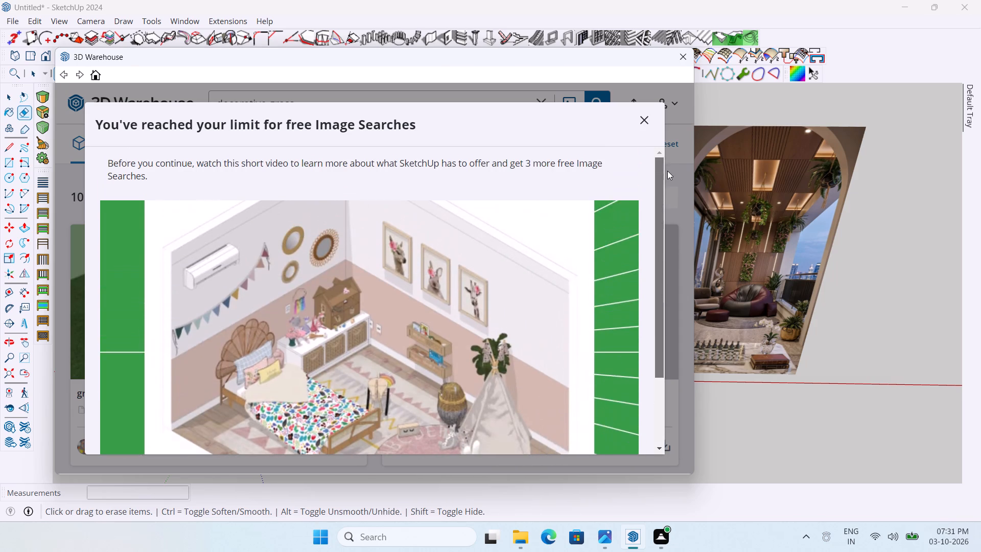
pyautogui.moveTo(667, 171); pyautogui.dragTo(662, 270)
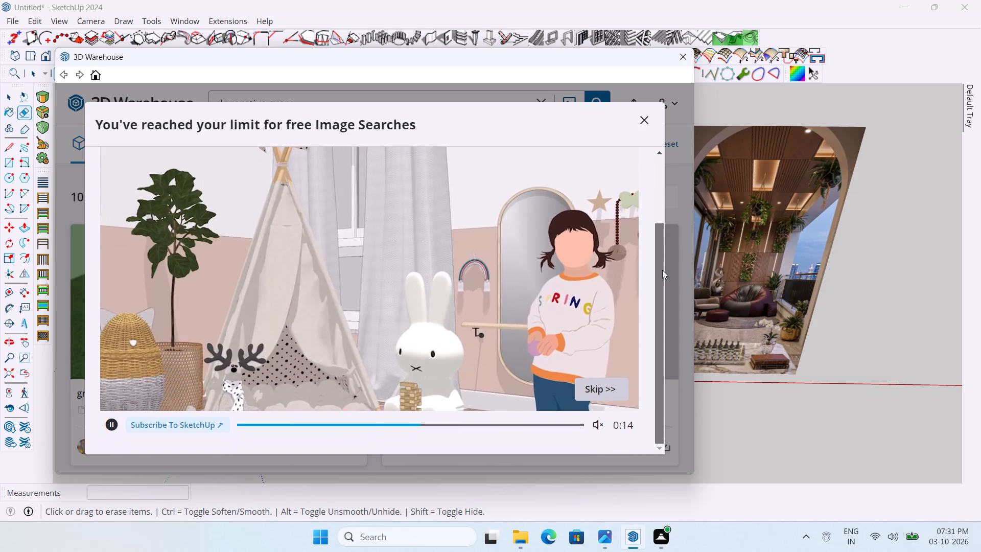
pyautogui.moveTo(662, 270); pyautogui.dragTo(650, 279)
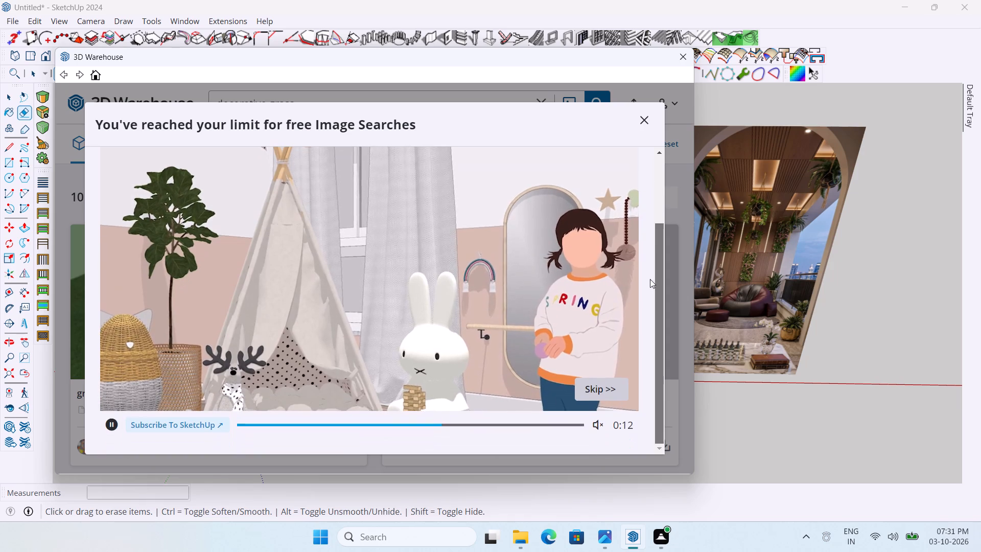
pyautogui.moveTo(650, 279); pyautogui.dragTo(649, 280)
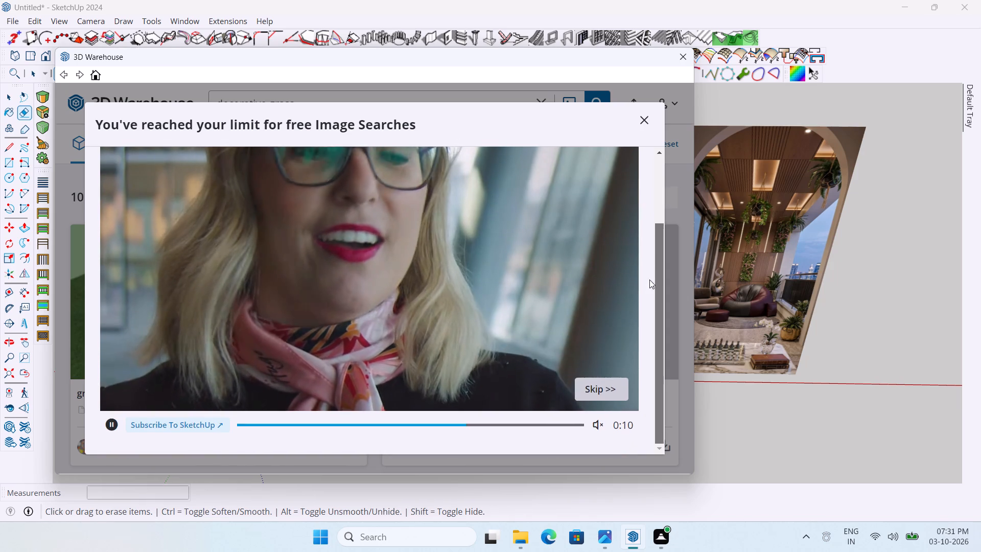
pyautogui.moveTo(649, 280); pyautogui.dragTo(651, 262)
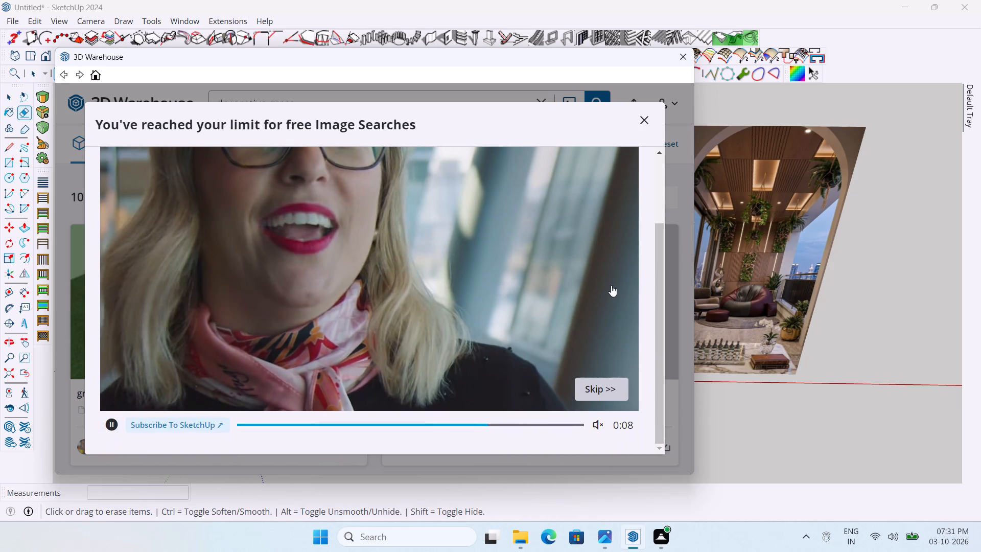
pyautogui.scroll(3, 599, 278)
pyautogui.scroll(-7, 593, 211)
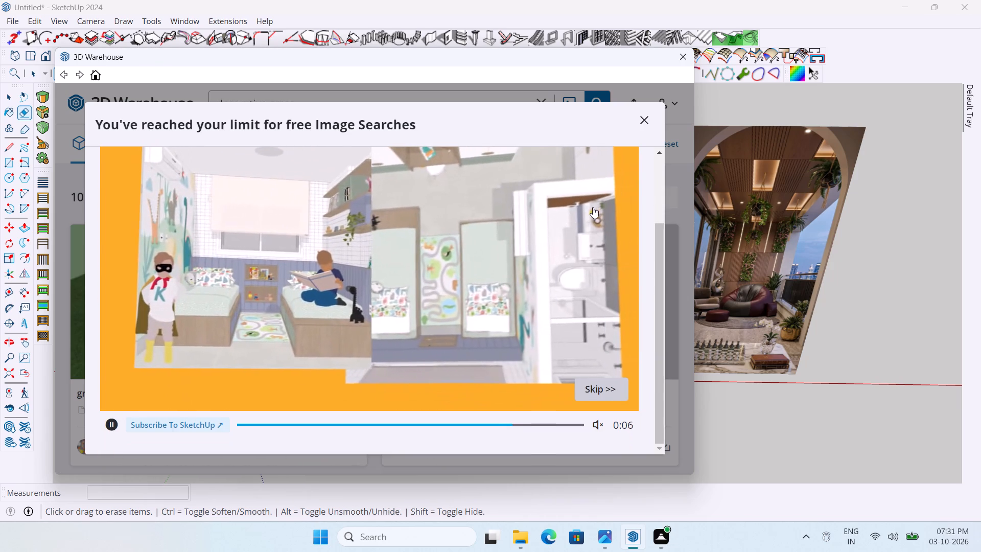
pyautogui.scroll(-5, 593, 207)
pyautogui.scroll(5, 597, 216)
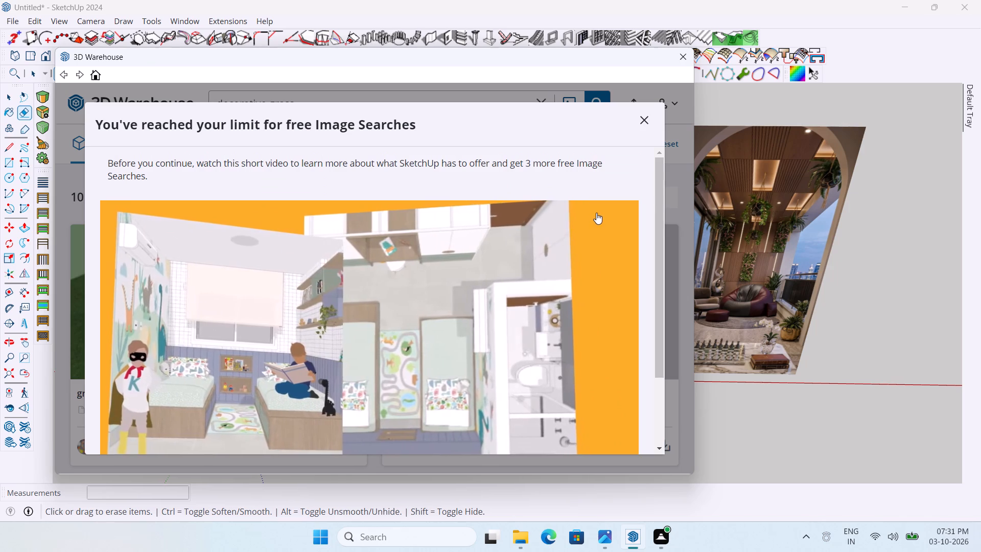
pyautogui.scroll(-4, 596, 212)
pyautogui.scroll(4, 596, 206)
pyautogui.scroll(-8, 595, 203)
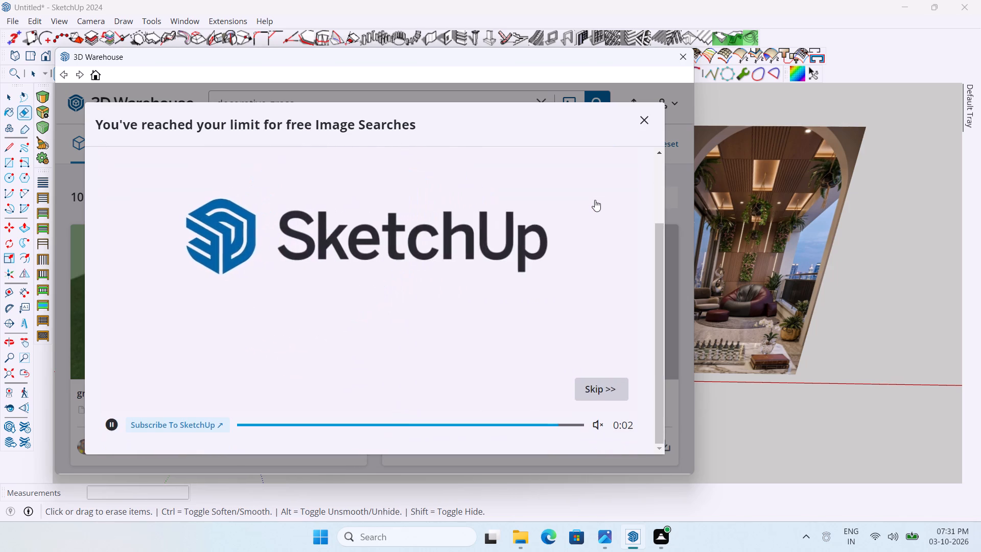
pyautogui.scroll(-1, 595, 200)
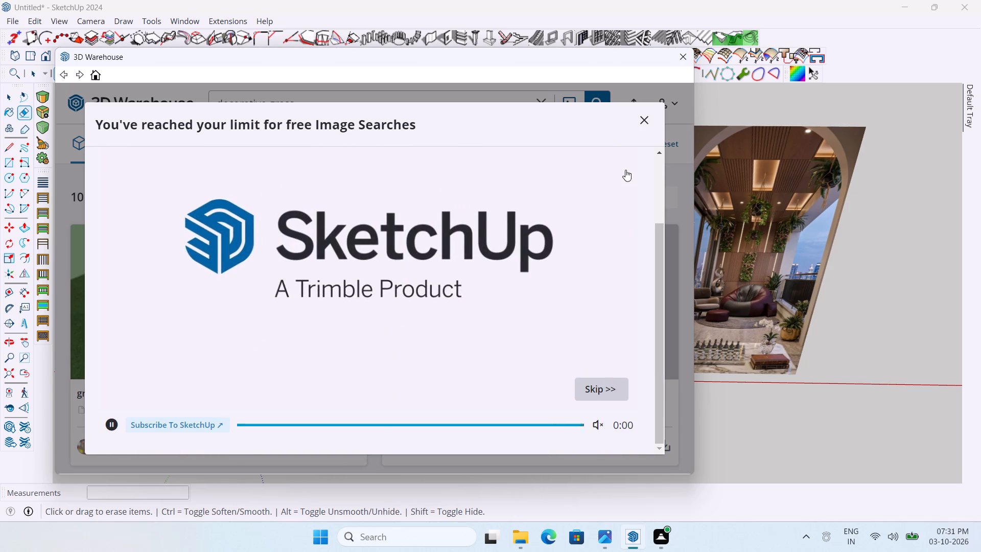
pyautogui.click(397, 323)
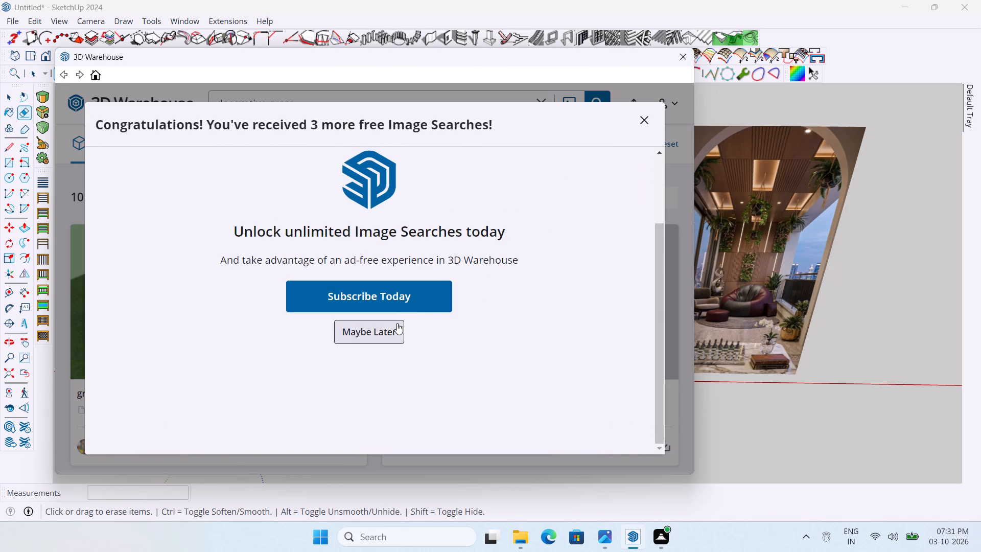
pyautogui.scroll(-5, 495, 153)
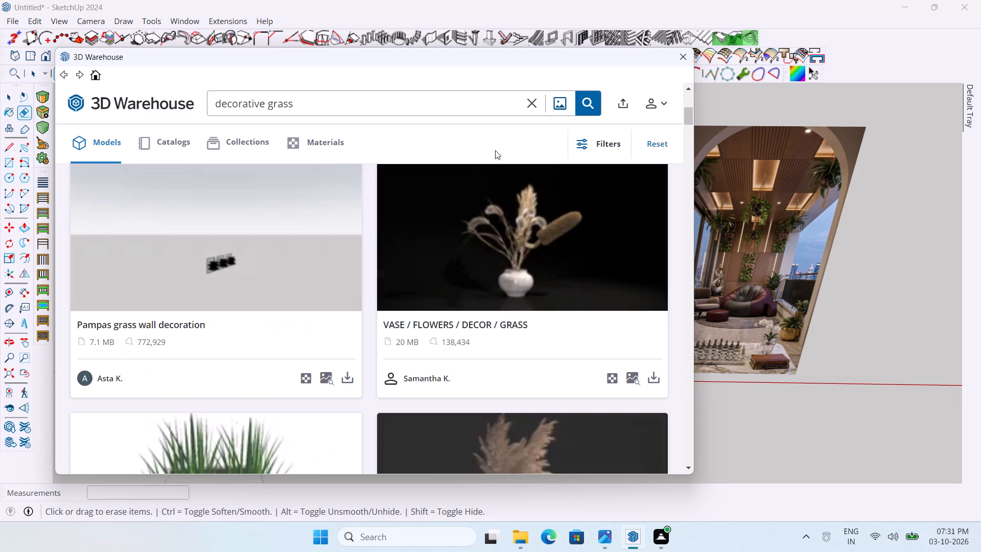
pyautogui.scroll(9, 495, 150)
pyautogui.click(567, 94)
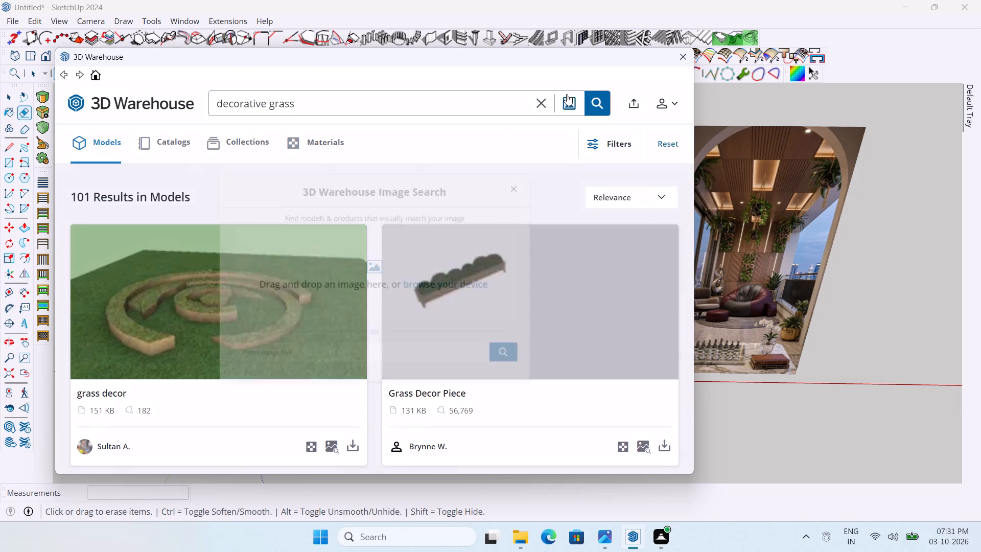
pyautogui.click(471, 284)
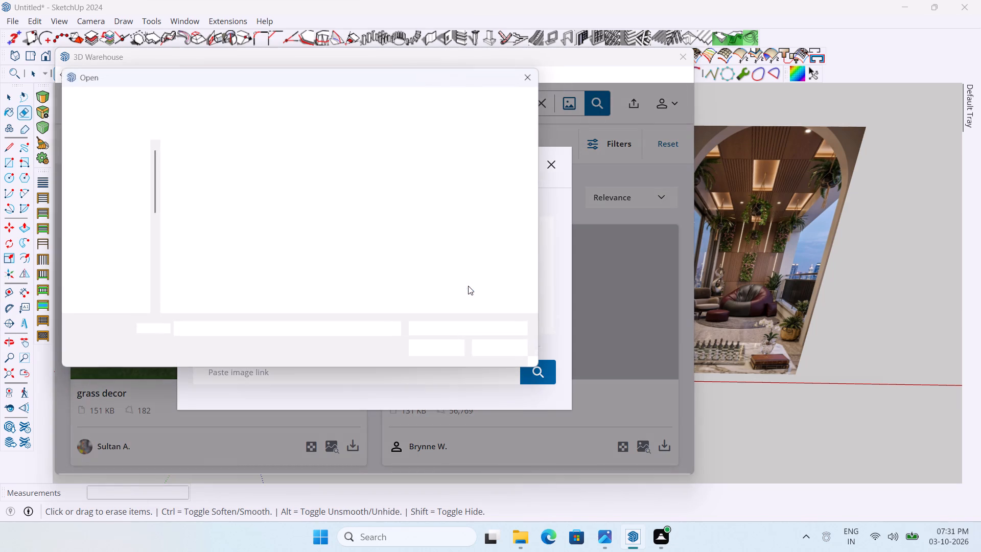
pyautogui.scroll(-12, 369, 257)
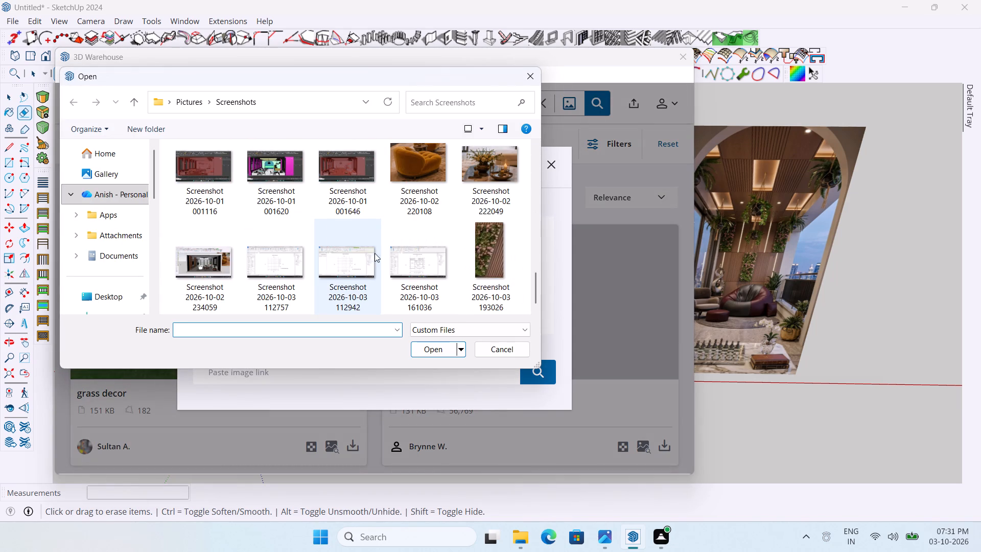
pyautogui.click(464, 243)
pyautogui.click(437, 355)
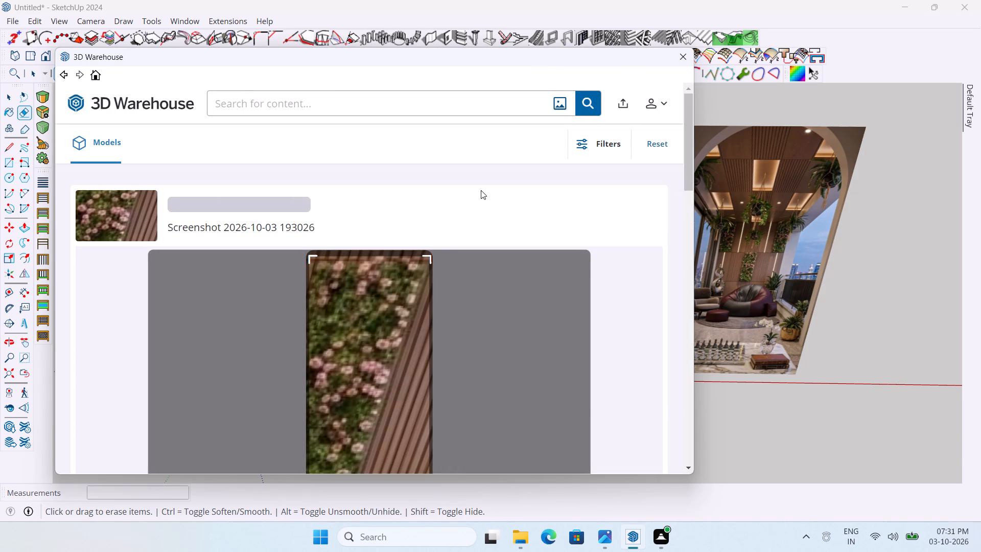
# Look through the image search results for a flowering green wall panel that matches the reference picture's back wall.
pyautogui.scroll(-2, 481, 190)
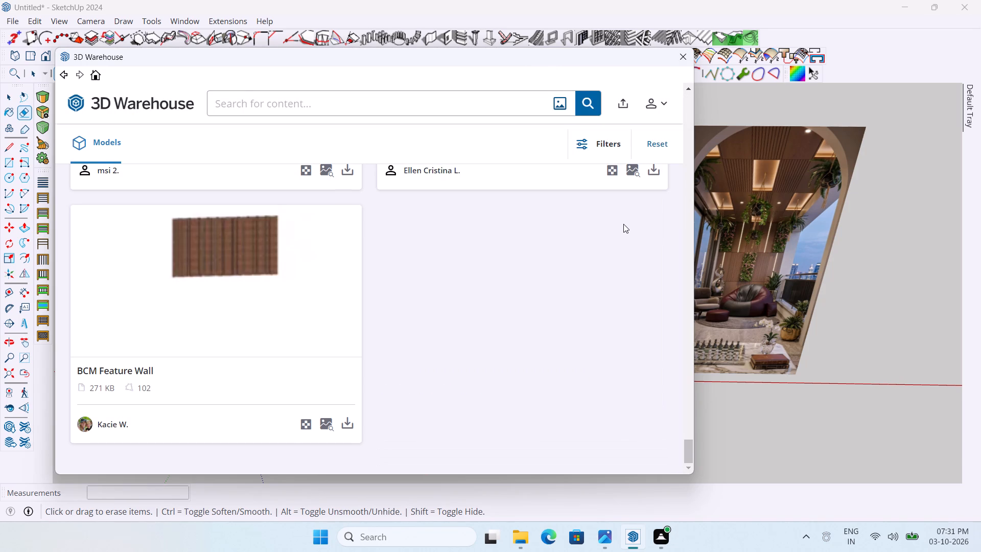
pyautogui.scroll(4, 554, 209)
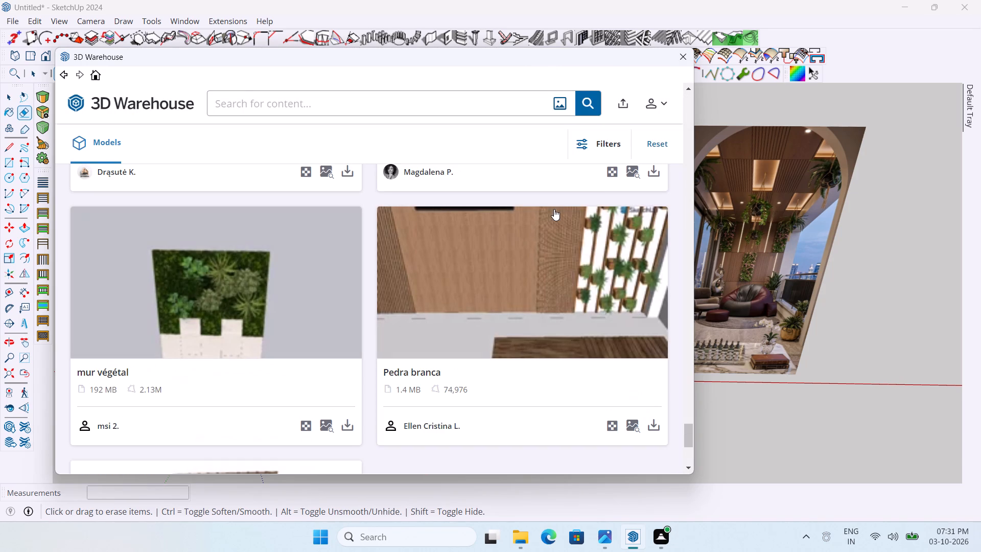
pyautogui.scroll(5, 554, 209)
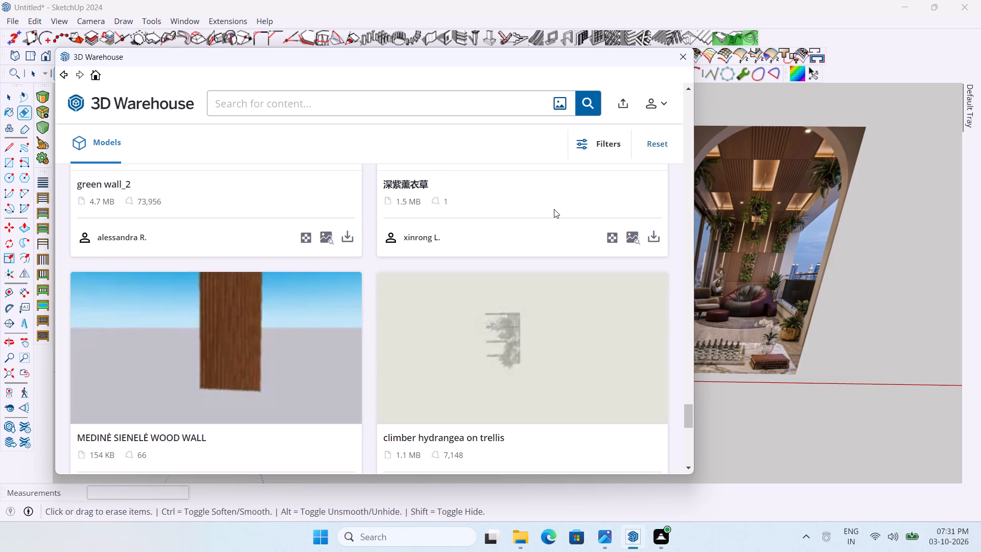
pyautogui.scroll(4, 554, 209)
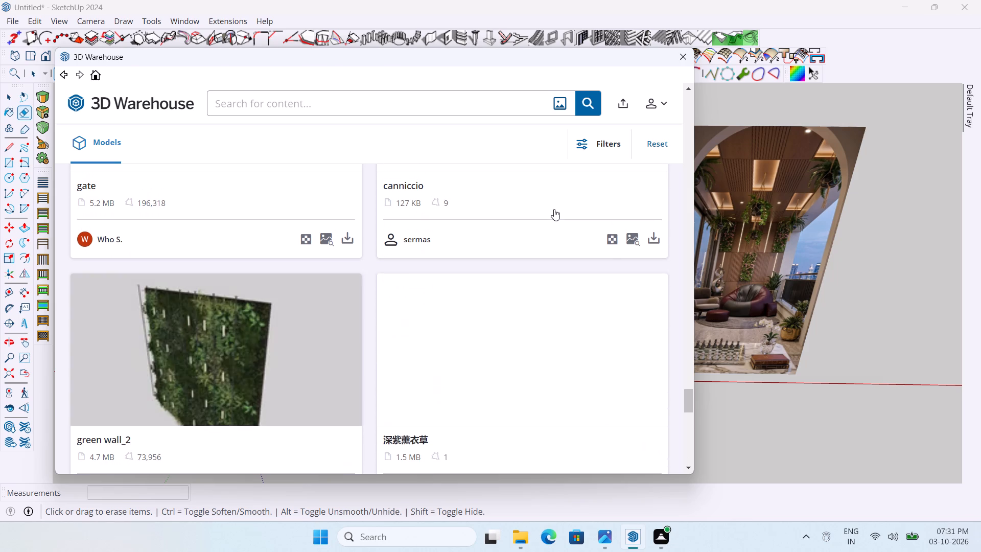
pyautogui.scroll(4, 554, 209)
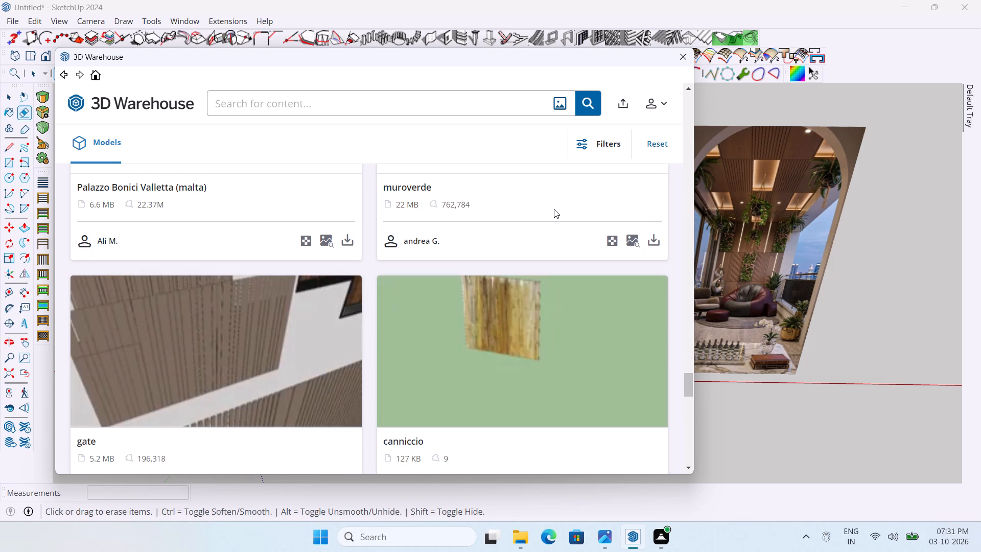
pyautogui.scroll(5, 554, 209)
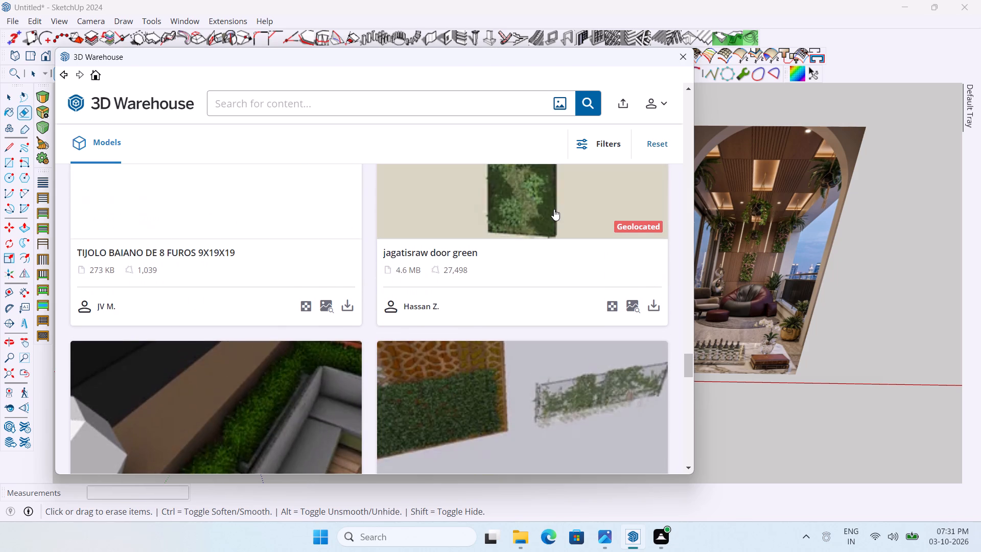
pyautogui.scroll(3, 554, 209)
pyautogui.scroll(-1, 554, 209)
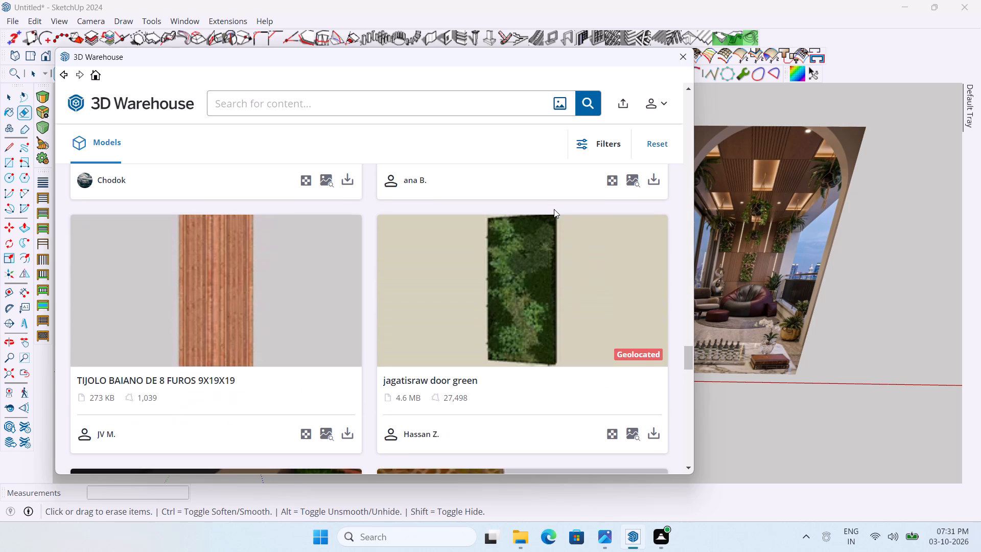
pyautogui.scroll(3, 554, 209)
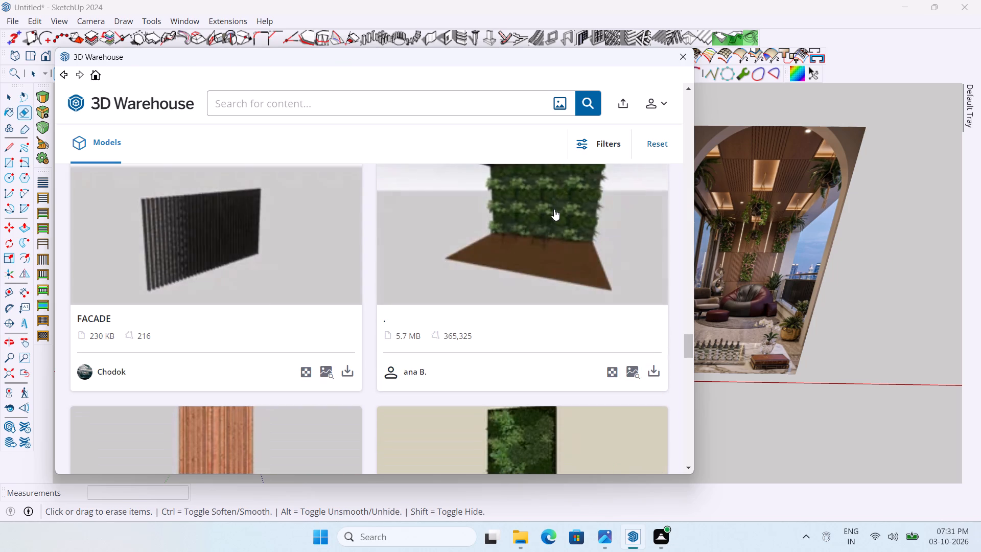
pyautogui.scroll(7, 554, 209)
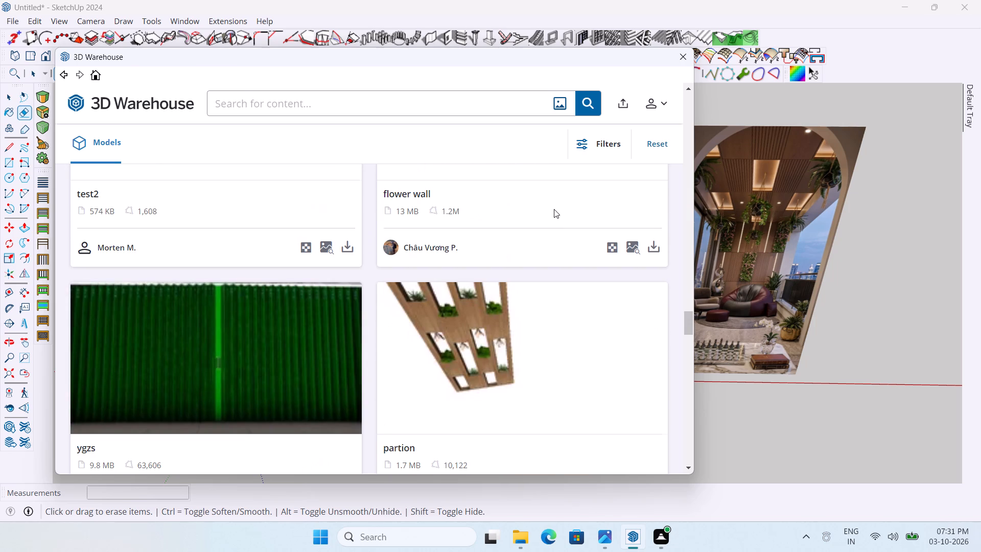
pyautogui.scroll(6, 554, 209)
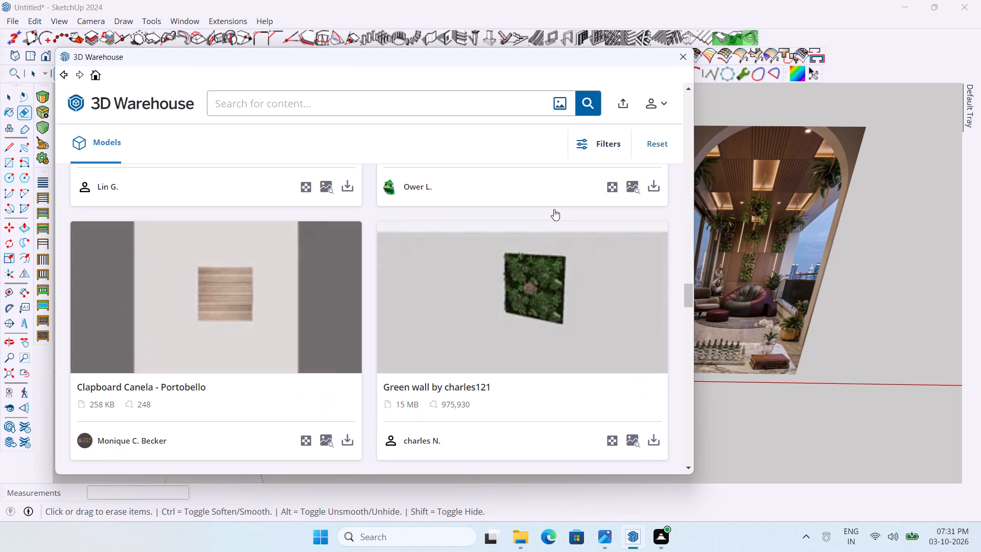
pyautogui.scroll(9, 554, 209)
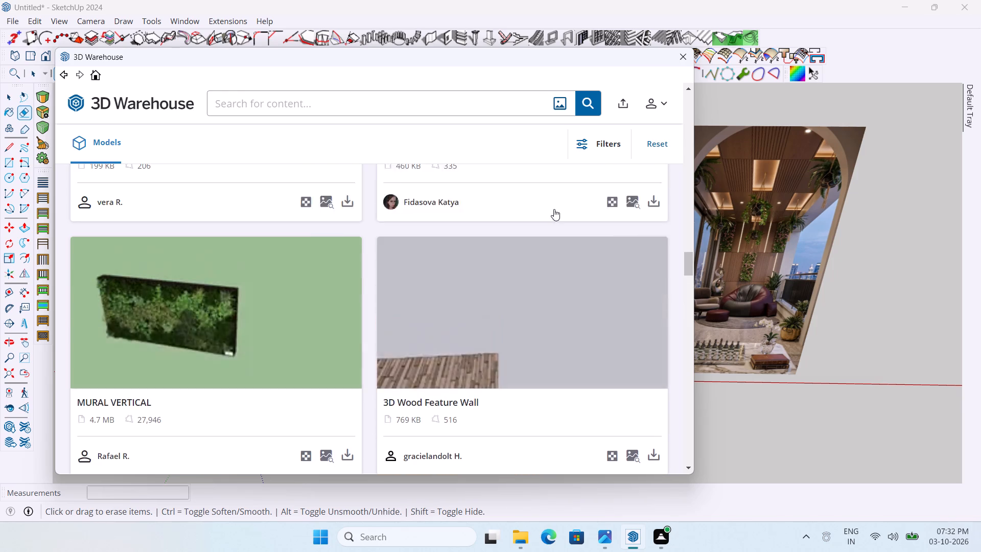
pyautogui.scroll(6, 554, 209)
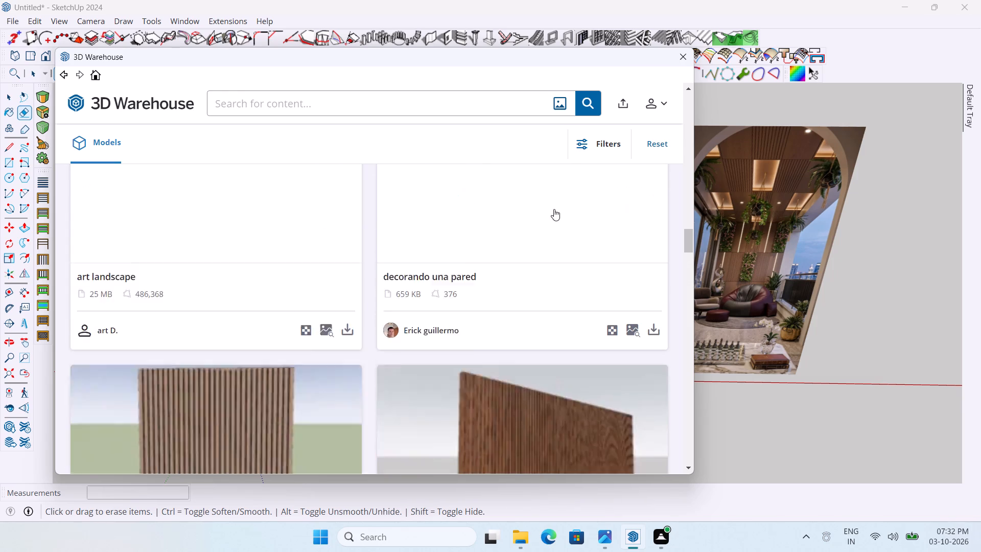
pyautogui.scroll(8, 554, 209)
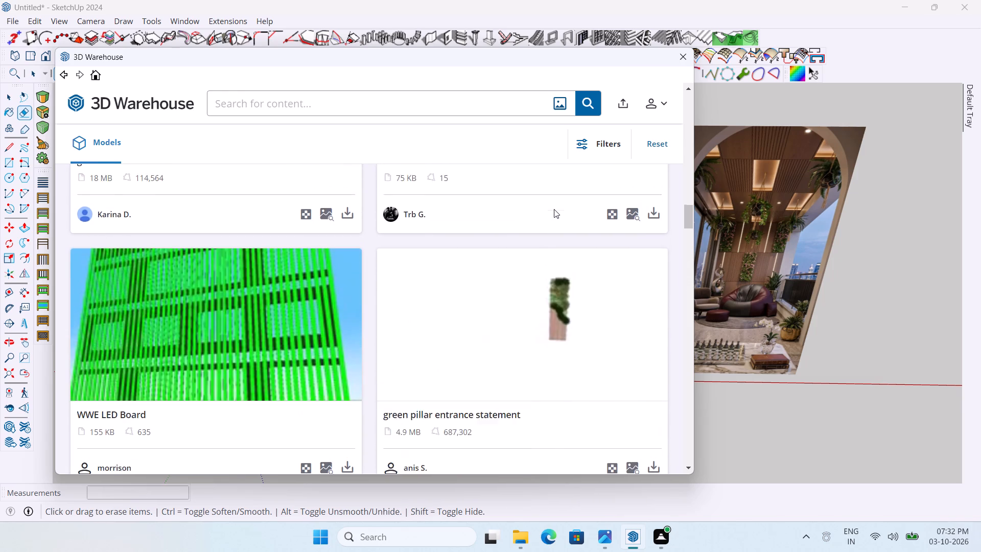
pyautogui.scroll(6, 554, 209)
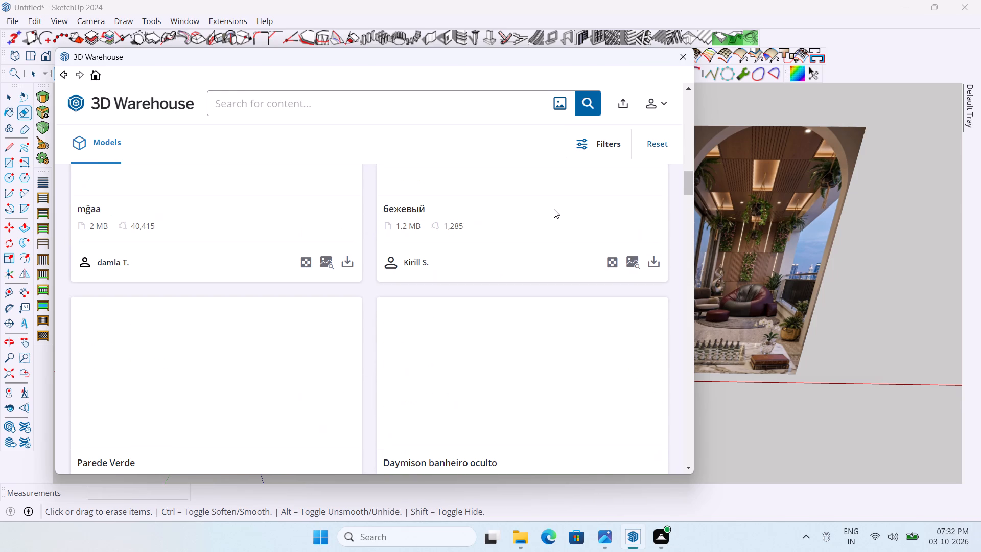
pyautogui.scroll(2, 554, 209)
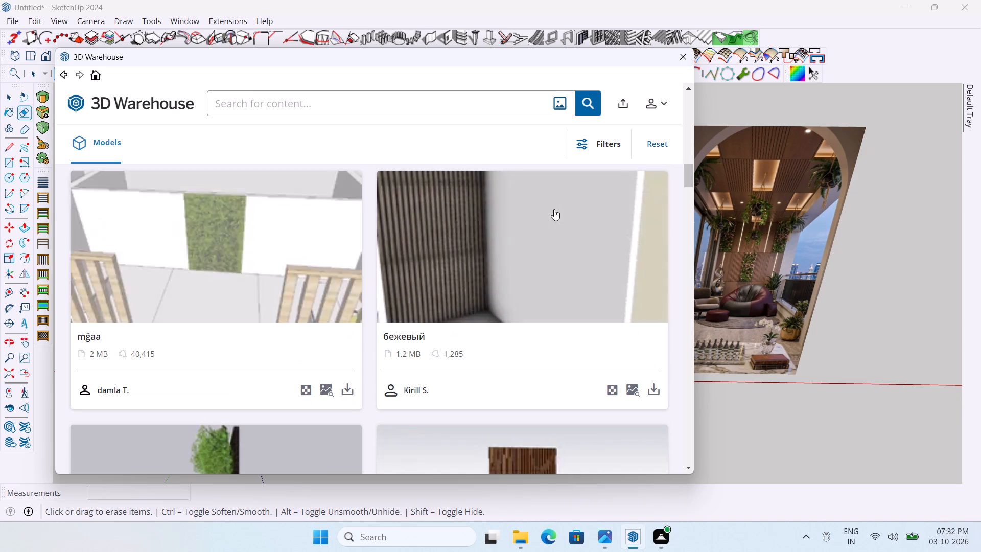
pyautogui.scroll(3, 554, 209)
pyautogui.scroll(-2, 554, 209)
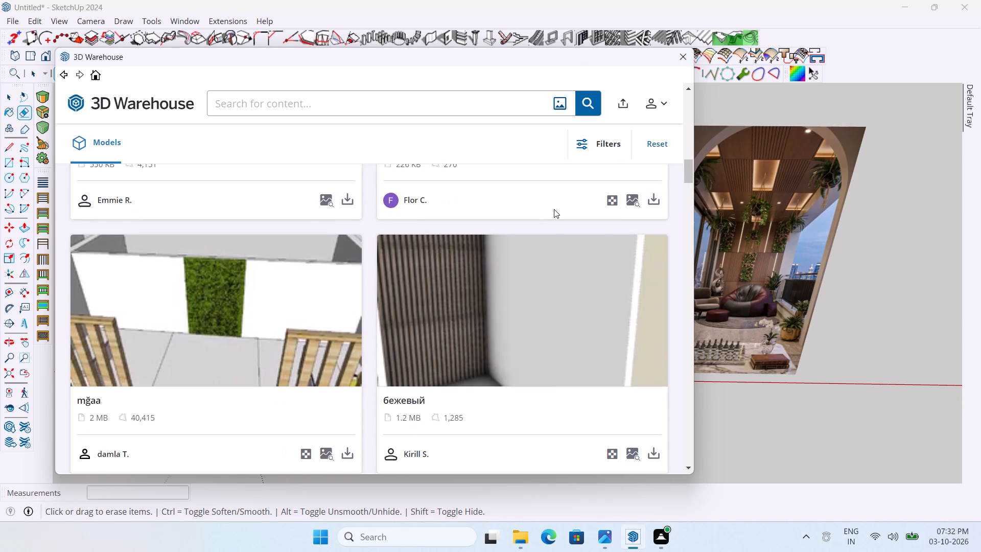
pyautogui.scroll(11, 554, 209)
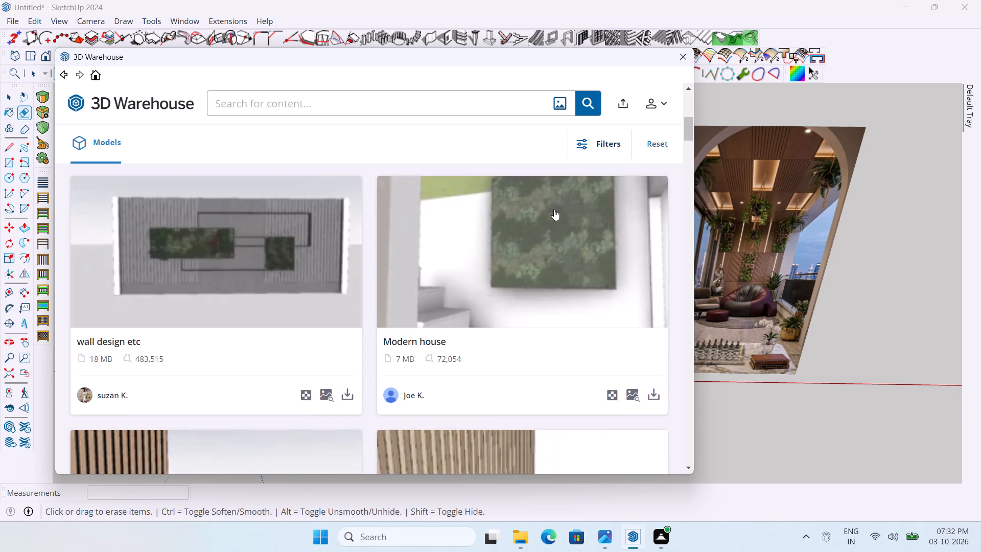
pyautogui.scroll(3, 554, 209)
pyautogui.scroll(-2, 554, 209)
pyautogui.scroll(6, 554, 209)
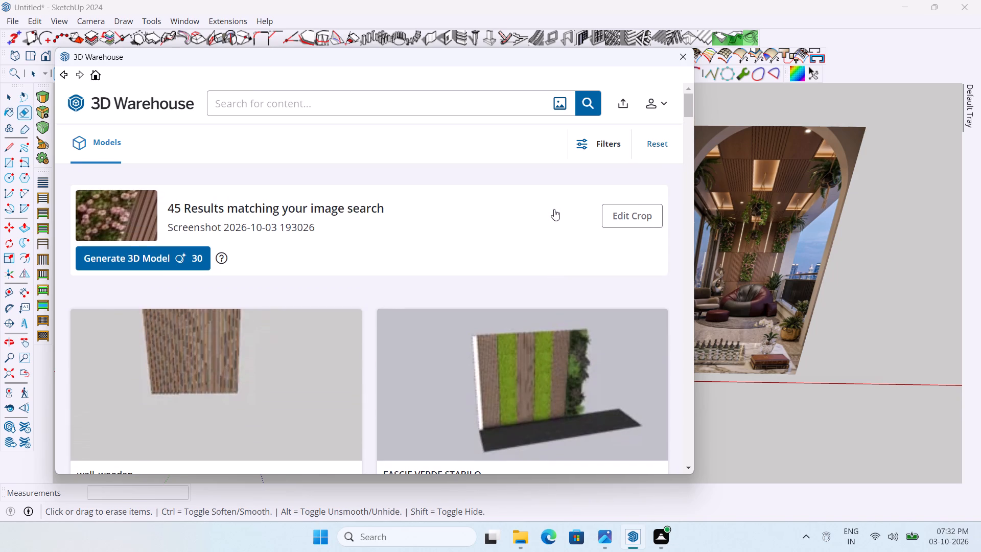
# Find the mğaa model with the green wall panel in the image search results, load it directly into the model and place it.
pyautogui.scroll(4, 554, 209)
pyautogui.scroll(-9, 554, 209)
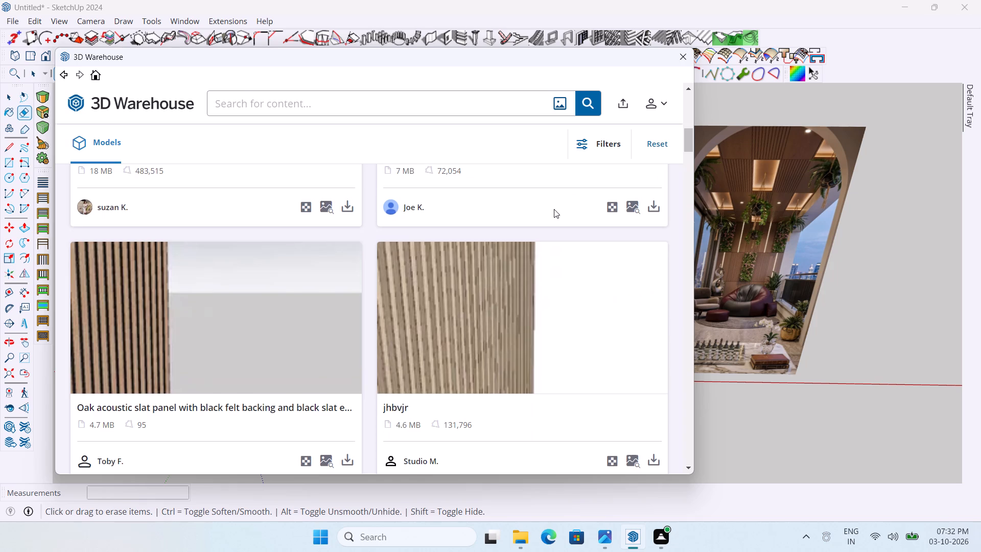
pyautogui.scroll(-9, 554, 209)
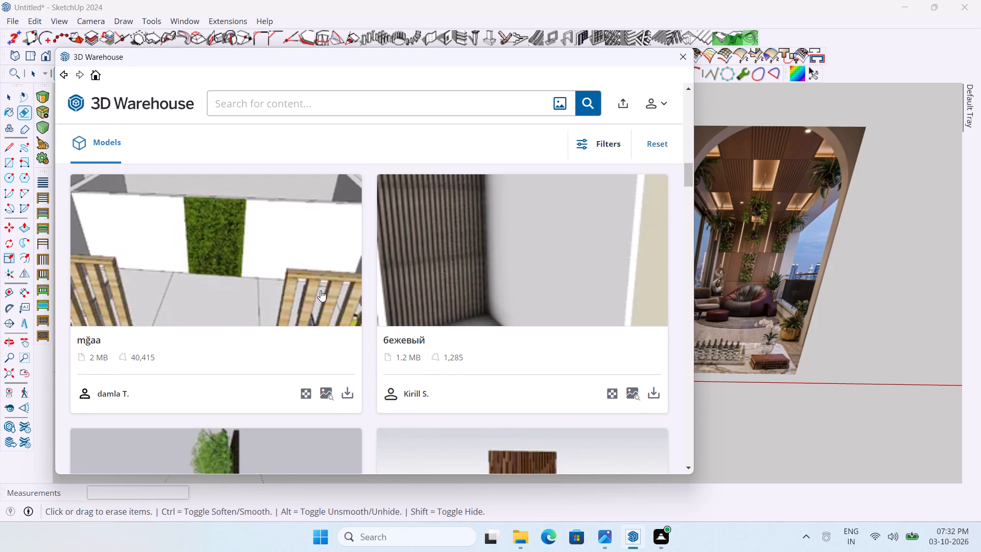
pyautogui.click(343, 395)
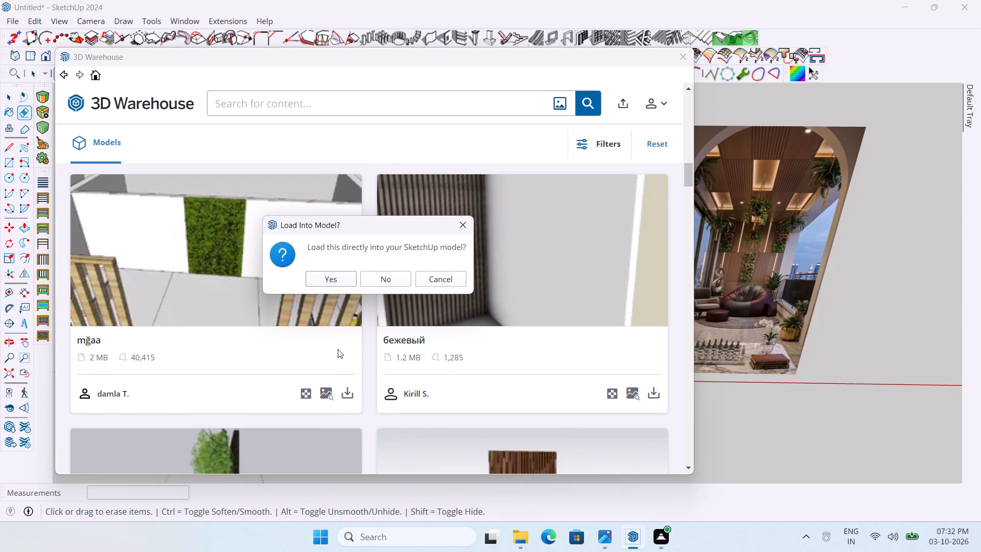
pyautogui.click(354, 281)
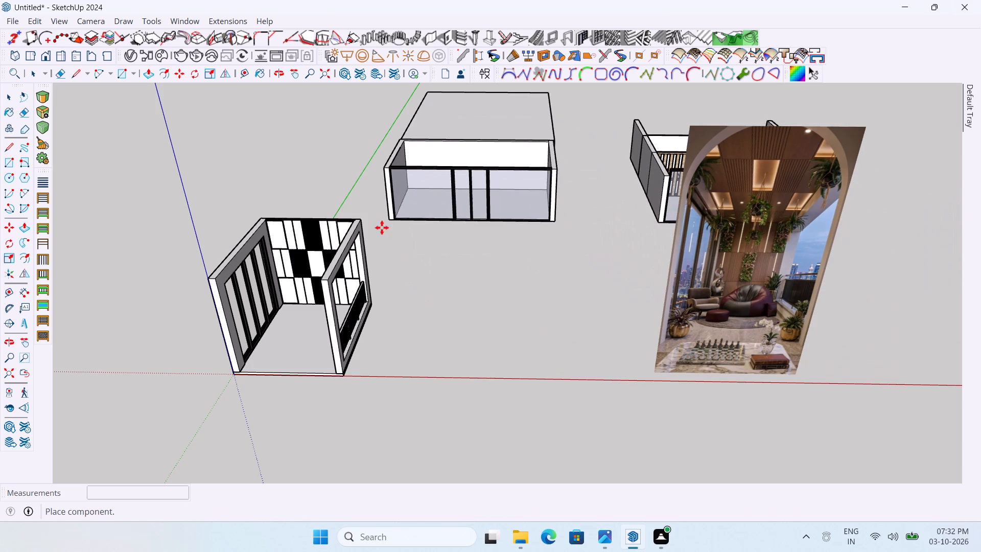
pyautogui.scroll(-1, 271, 185)
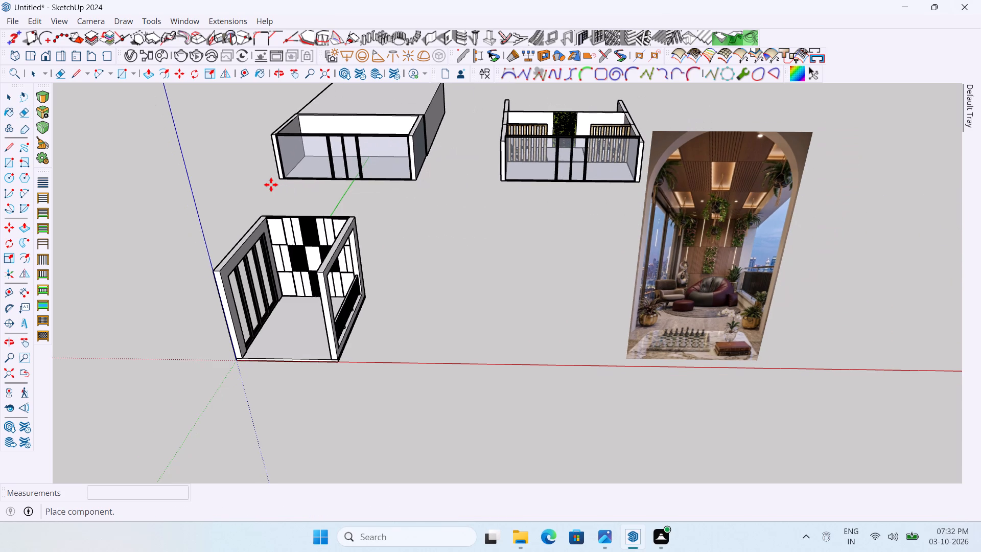
pyautogui.click(271, 185)
# Explode the placed mğaa model twice to break it into separately selectable parts.
pyautogui.moveTo(395, 208); pyautogui.dragTo(362, 237, button='middle')
pyautogui.scroll(-5, 395, 251)
pyautogui.scroll(3, 442, 185)
pyautogui.rightClick(445, 183)
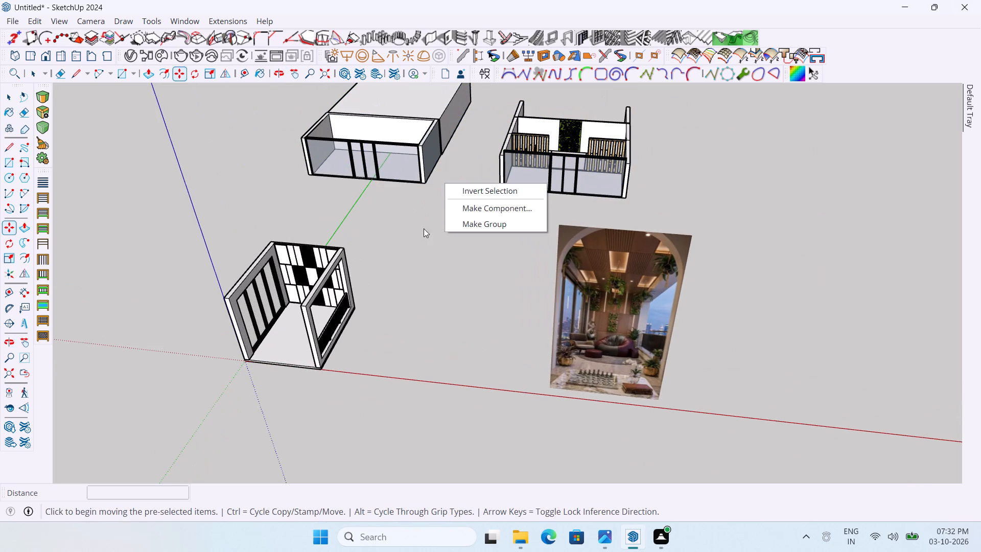
pyautogui.click(400, 222)
pyautogui.moveTo(448, 205); pyautogui.dragTo(411, 157)
pyautogui.rightClick(410, 154)
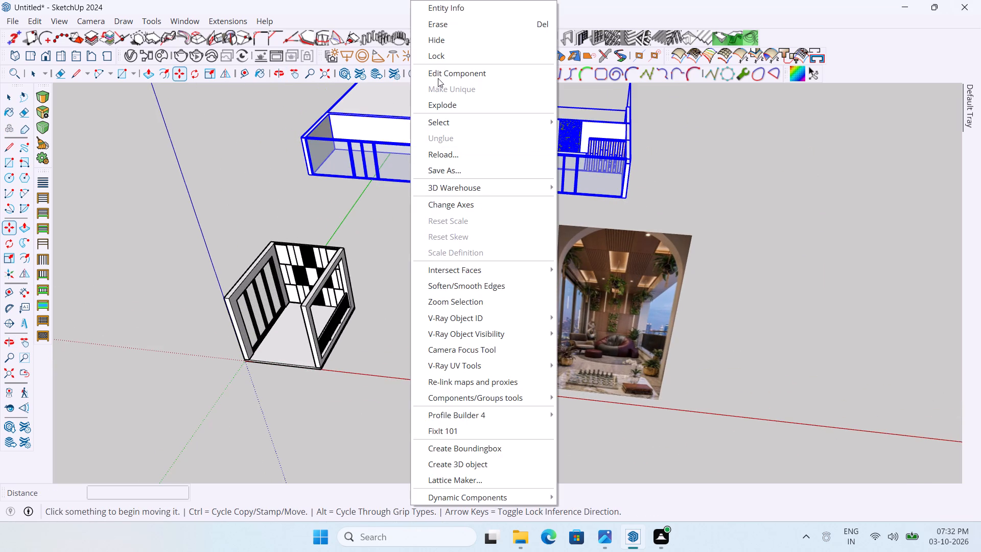
pyautogui.click(444, 102)
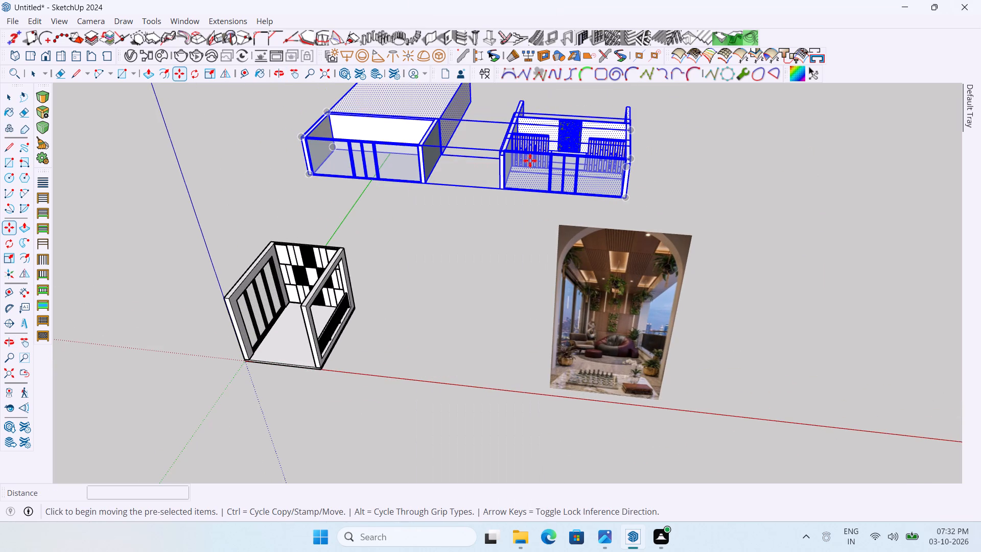
pyautogui.scroll(5, 535, 158)
pyautogui.moveTo(527, 192); pyautogui.dragTo(525, 219, button='middle')
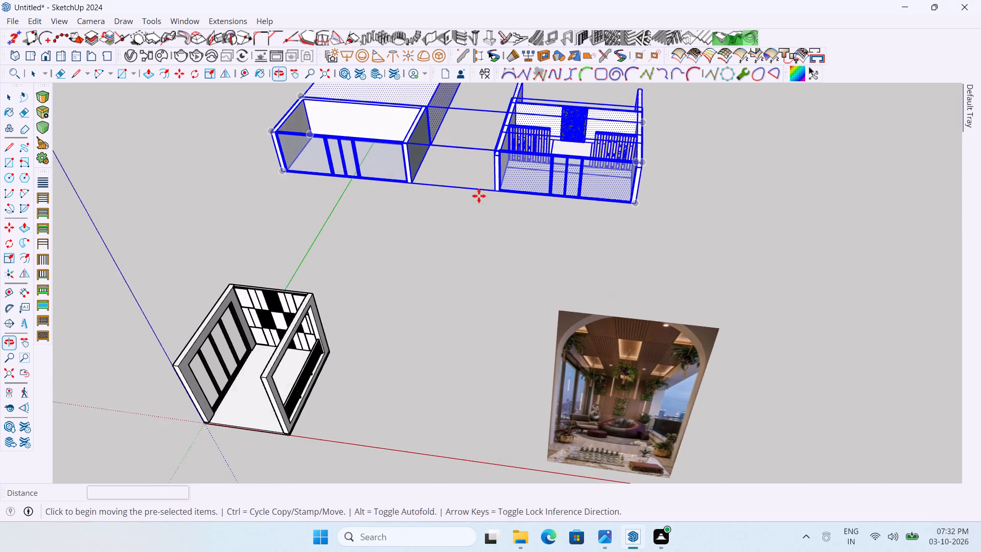
pyautogui.scroll(-4, 476, 215)
pyautogui.rightClick(411, 140)
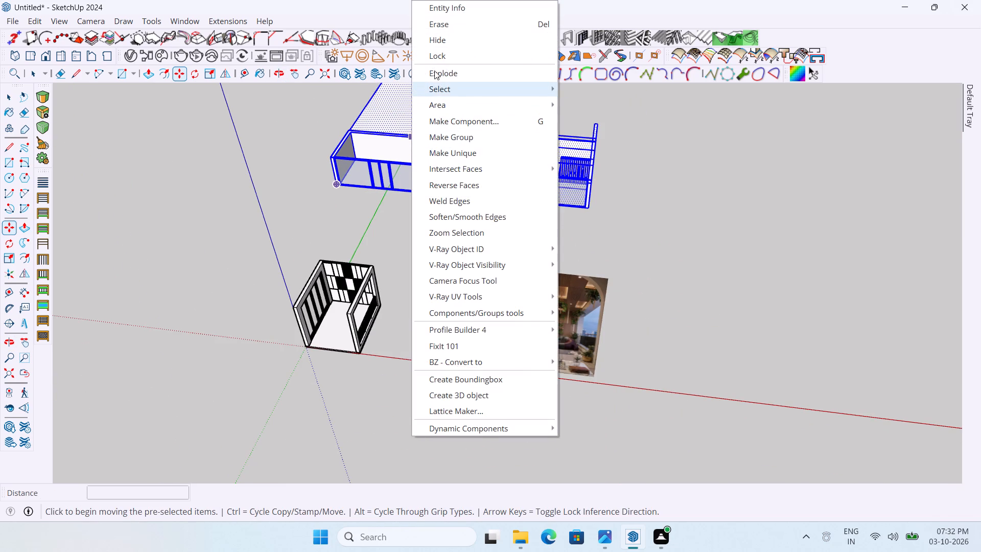
pyautogui.click(435, 68)
# Delete the roofed room block of the exploded model and its leftover pieces, keeping the room with the green panel.
pyautogui.scroll(1, 453, 169)
pyautogui.press('space')
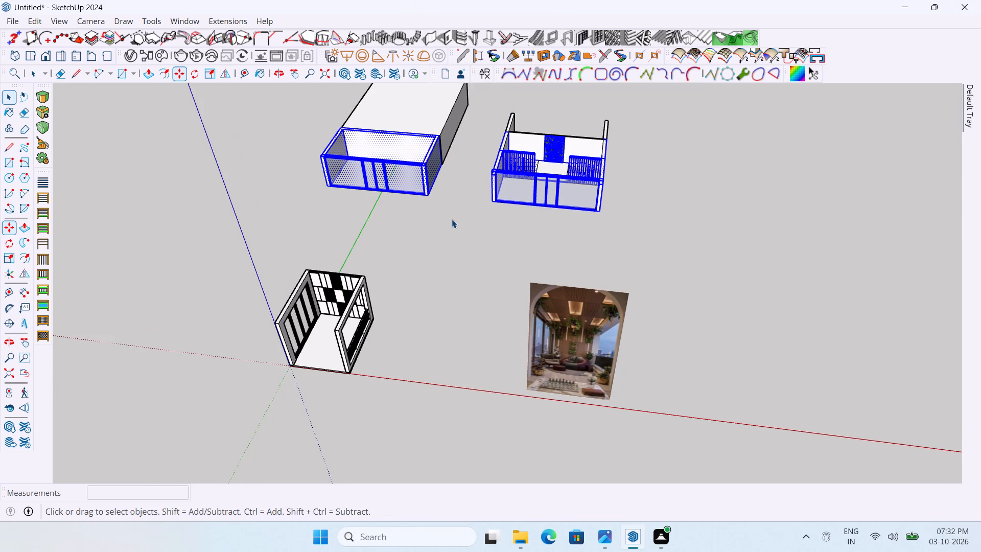
pyautogui.click(452, 220)
pyautogui.moveTo(452, 217); pyautogui.dragTo(378, 110)
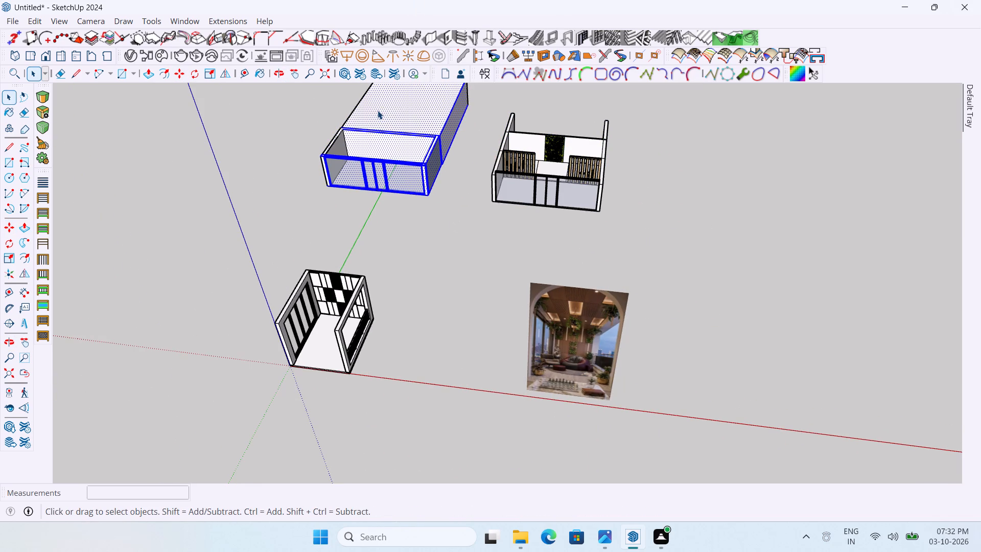
pyautogui.press('Delete')
pyautogui.scroll(1, 412, 236)
pyautogui.scroll(-5, 412, 236)
pyautogui.moveTo(419, 205); pyautogui.dragTo(298, 96)
pyautogui.press('Delete')
pyautogui.scroll(3, 440, 120)
pyautogui.moveTo(463, 143); pyautogui.dragTo(411, 80)
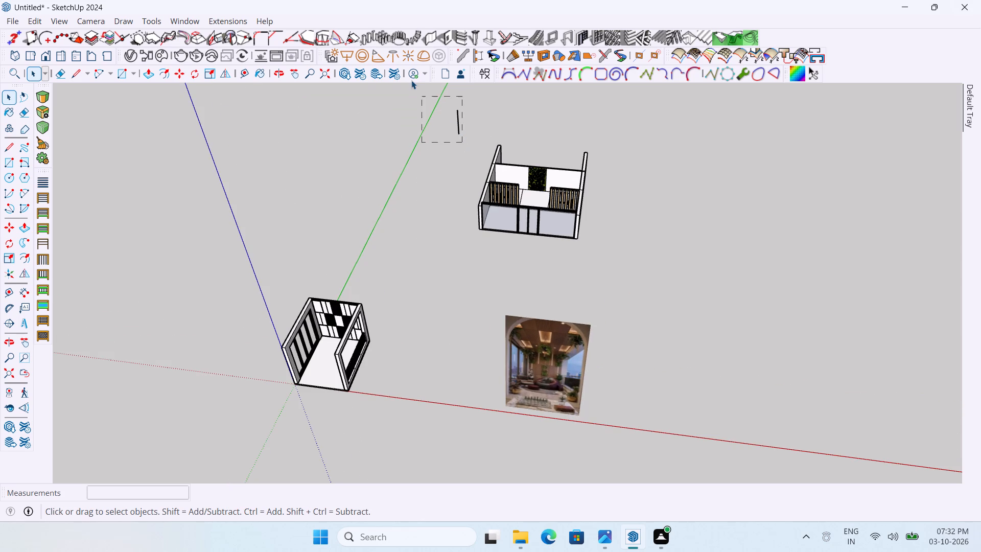
pyautogui.moveTo(411, 80); pyautogui.dragTo(411, 80)
pyautogui.press('Delete')
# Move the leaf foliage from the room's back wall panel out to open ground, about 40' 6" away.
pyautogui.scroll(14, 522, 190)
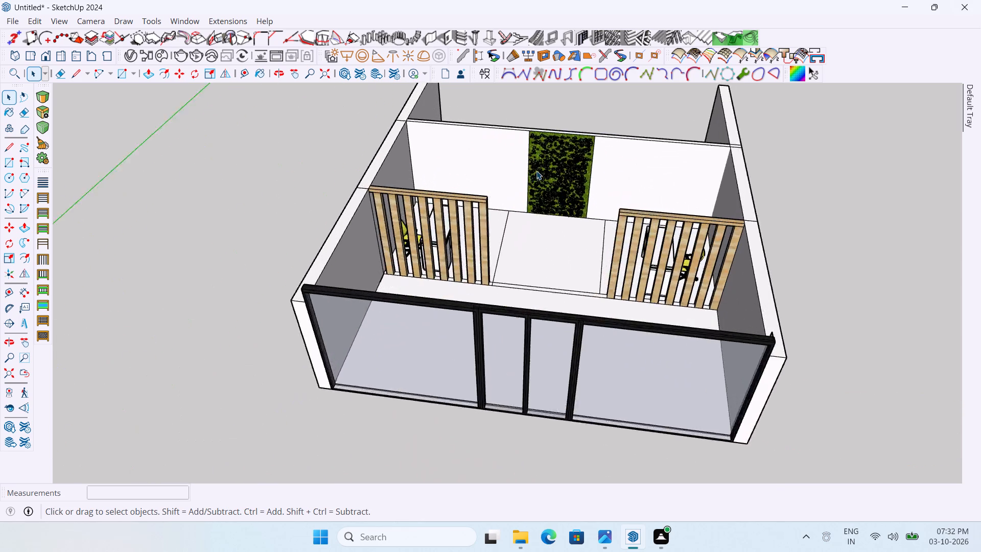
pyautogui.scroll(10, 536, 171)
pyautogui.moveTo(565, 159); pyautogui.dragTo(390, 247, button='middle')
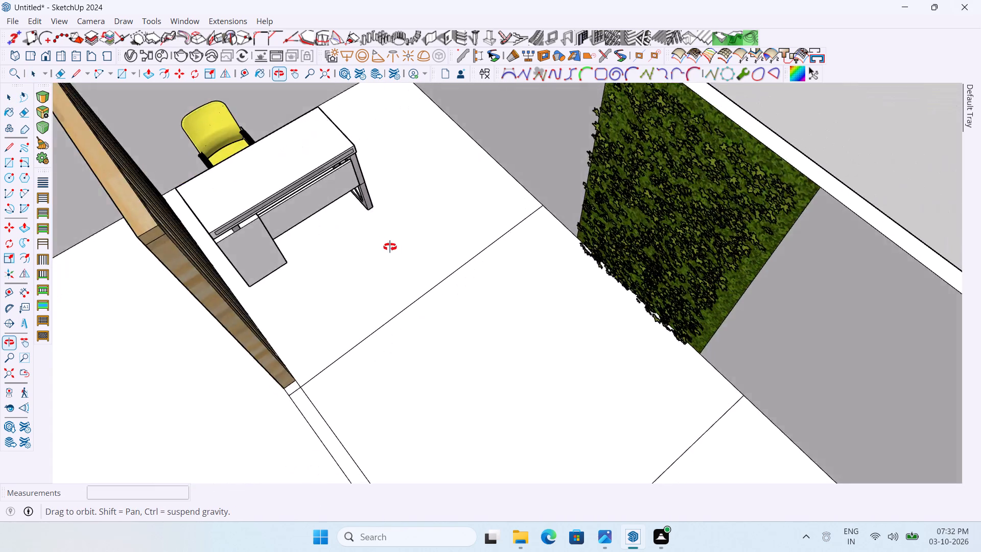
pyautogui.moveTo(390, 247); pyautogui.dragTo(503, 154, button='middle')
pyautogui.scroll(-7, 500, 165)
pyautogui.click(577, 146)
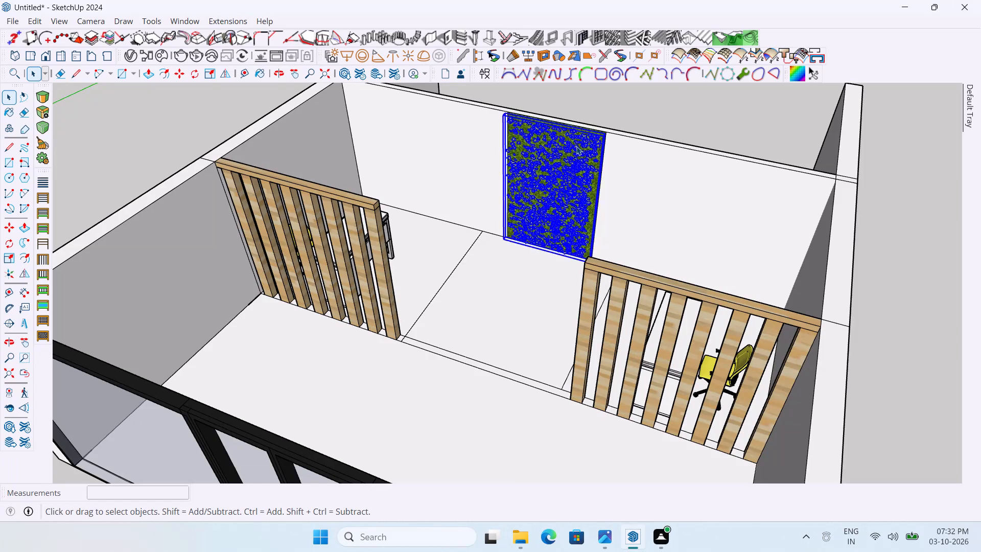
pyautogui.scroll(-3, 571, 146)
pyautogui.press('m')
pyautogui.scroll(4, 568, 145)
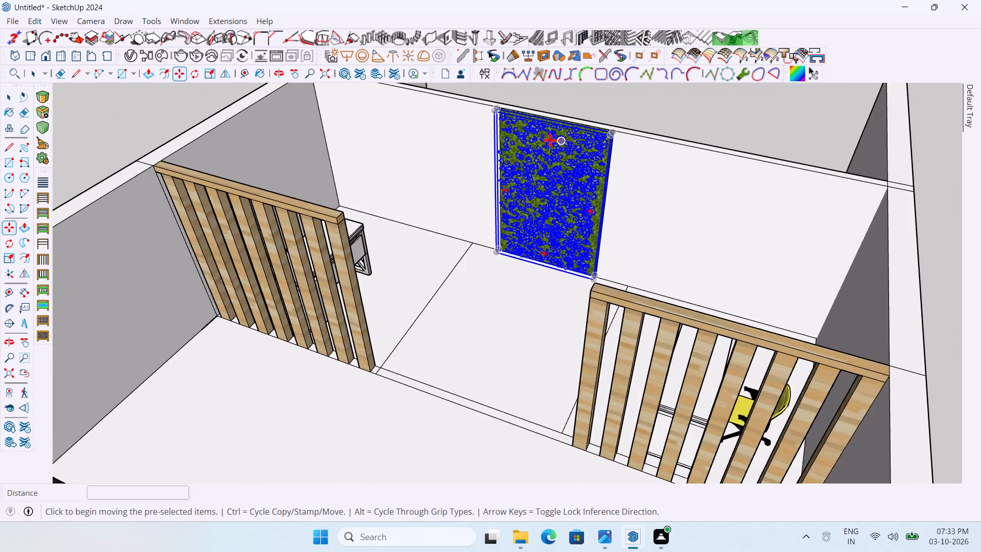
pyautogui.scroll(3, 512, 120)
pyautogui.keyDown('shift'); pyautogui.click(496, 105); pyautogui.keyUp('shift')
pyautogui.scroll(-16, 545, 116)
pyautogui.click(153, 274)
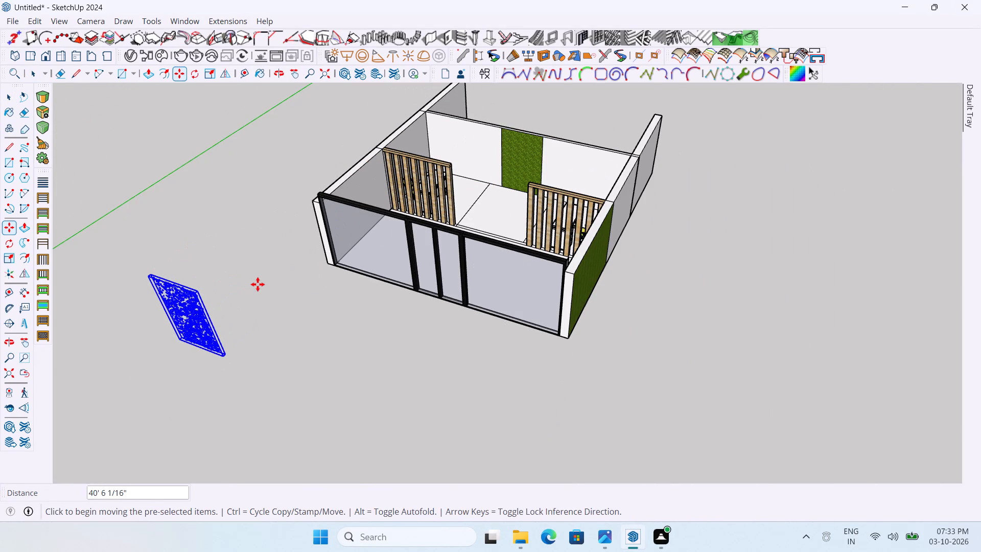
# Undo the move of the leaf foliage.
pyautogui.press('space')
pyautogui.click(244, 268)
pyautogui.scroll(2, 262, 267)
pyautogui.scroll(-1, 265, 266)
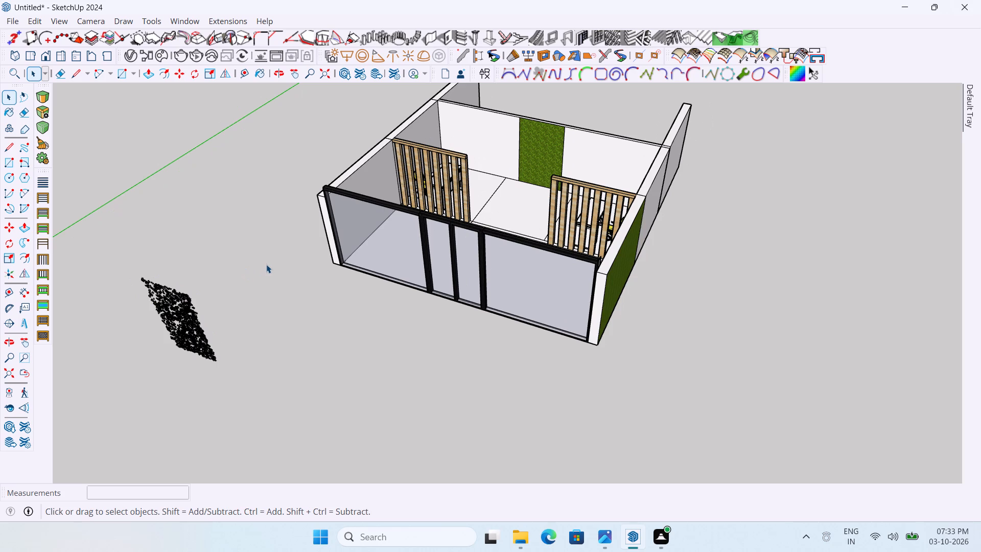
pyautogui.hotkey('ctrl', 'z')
# Delete the side wall beside the green panel, plus the room's glazed front, floor and slatted screens.
pyautogui.scroll(3, 517, 94)
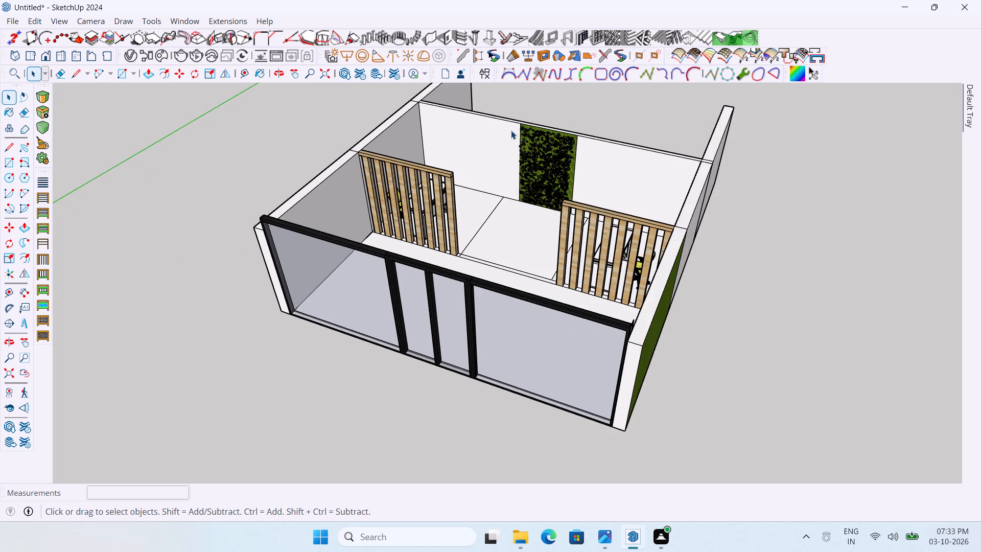
pyautogui.click(506, 132)
pyautogui.scroll(-2, 506, 131)
pyautogui.moveTo(725, 201); pyautogui.dragTo(647, 155)
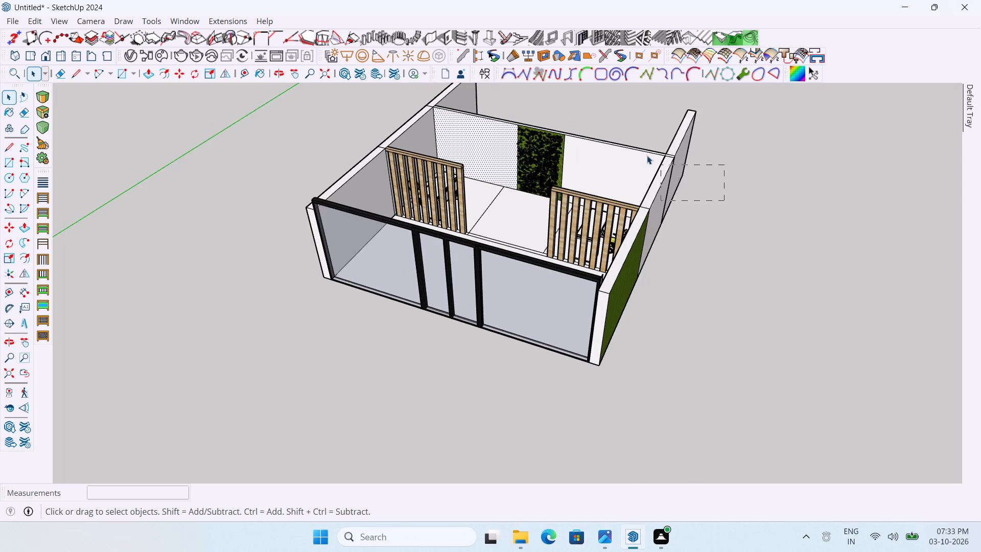
pyautogui.moveTo(647, 155); pyautogui.dragTo(633, 137)
pyautogui.press('Delete')
pyautogui.scroll(-2, 681, 210)
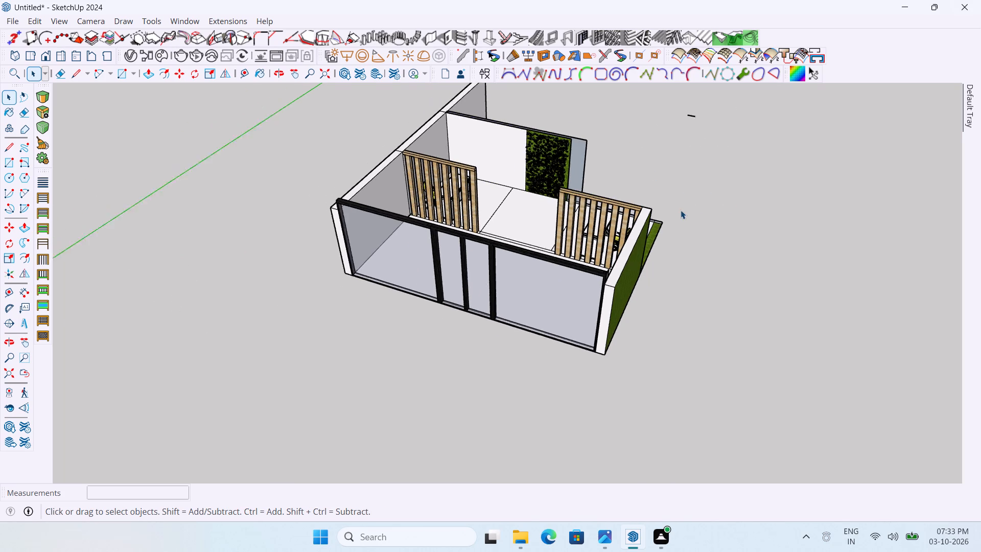
pyautogui.scroll(-2, 681, 210)
pyautogui.moveTo(679, 352); pyautogui.dragTo(357, 213)
pyautogui.press('Delete')
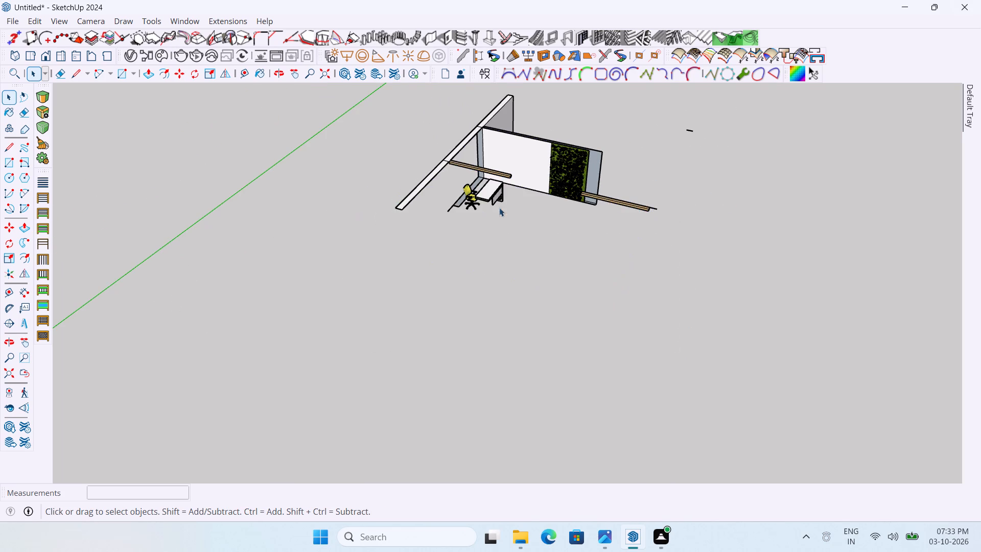
# Delete the remaining back wall, screen rails, desk, chair and side wall pieces around the green panel.
pyautogui.scroll(2, 634, 217)
pyautogui.moveTo(674, 235); pyautogui.dragTo(592, 134)
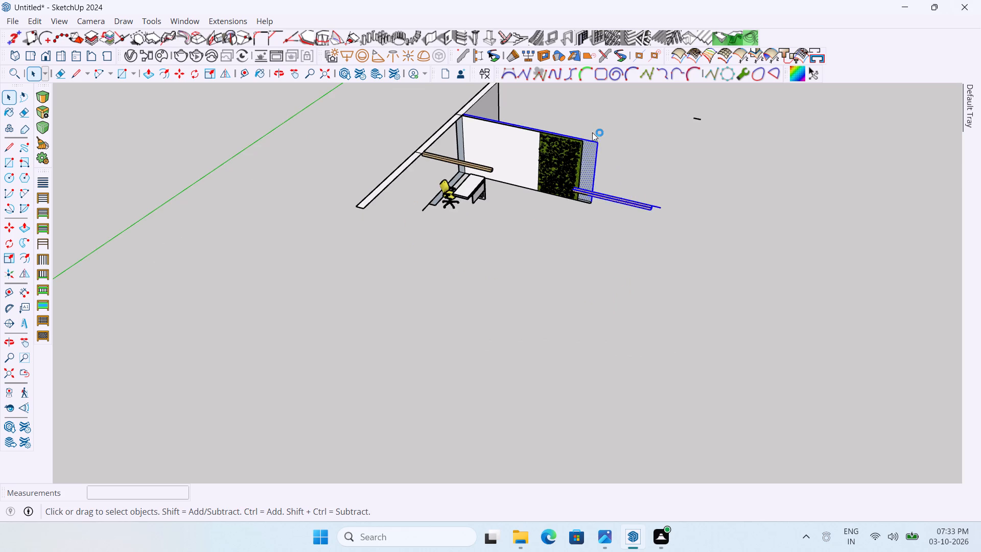
pyautogui.press('Delete')
pyautogui.moveTo(491, 217); pyautogui.dragTo(382, 116)
pyautogui.press('Delete')
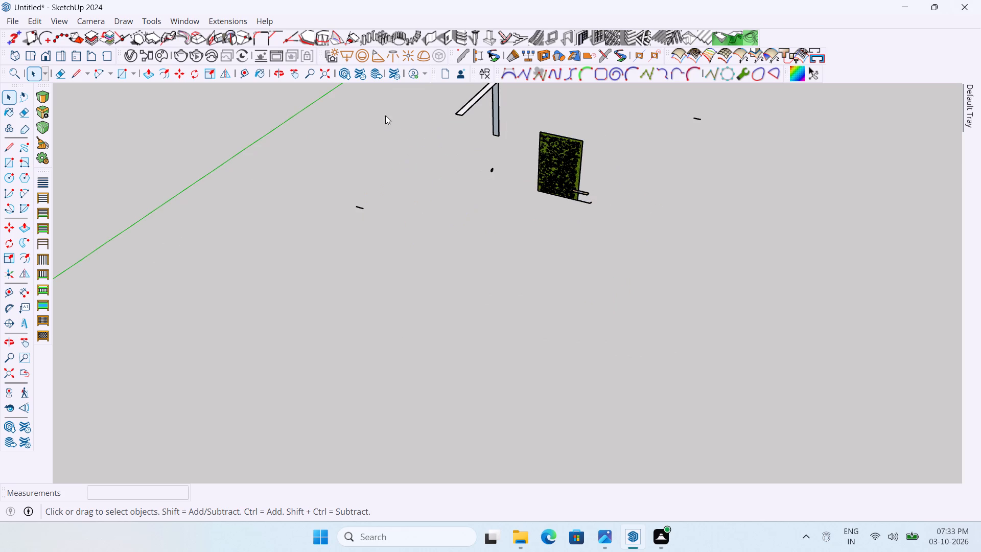
pyautogui.moveTo(509, 125); pyautogui.dragTo(451, 97)
pyautogui.press('Delete')
# Delete the small leftover fragments in front of and beside the green panel.
pyautogui.scroll(6, 637, 208)
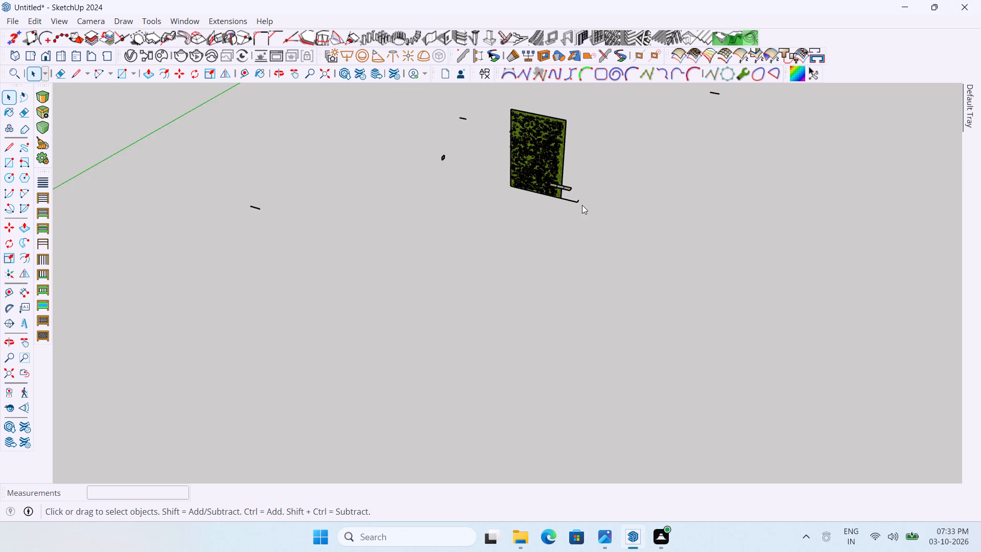
pyautogui.scroll(2, 582, 205)
pyautogui.moveTo(590, 236); pyautogui.dragTo(555, 174)
pyautogui.press('Delete')
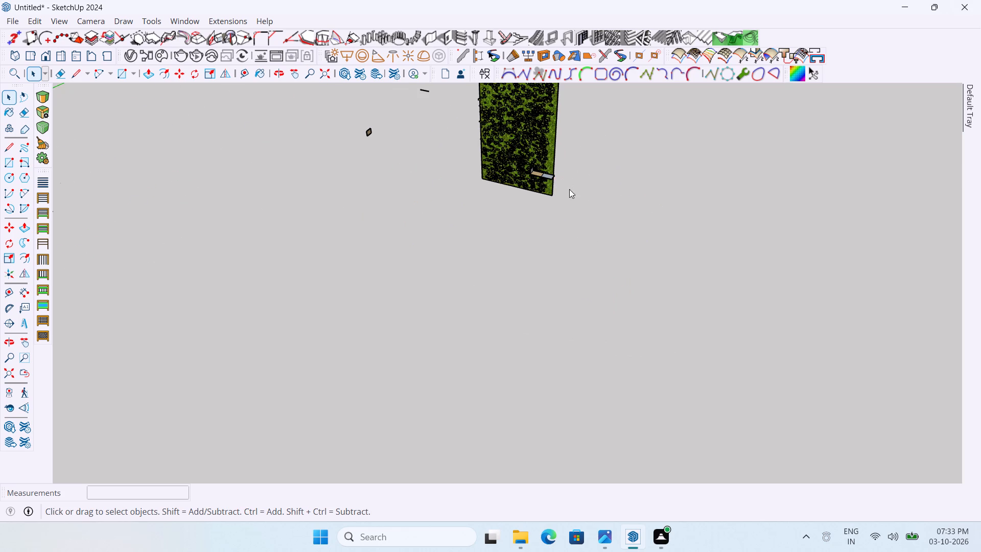
pyautogui.scroll(1, 570, 190)
pyautogui.moveTo(567, 192); pyautogui.dragTo(566, 304, button='middle')
pyautogui.moveTo(608, 263); pyautogui.dragTo(511, 195)
pyautogui.press('Delete')
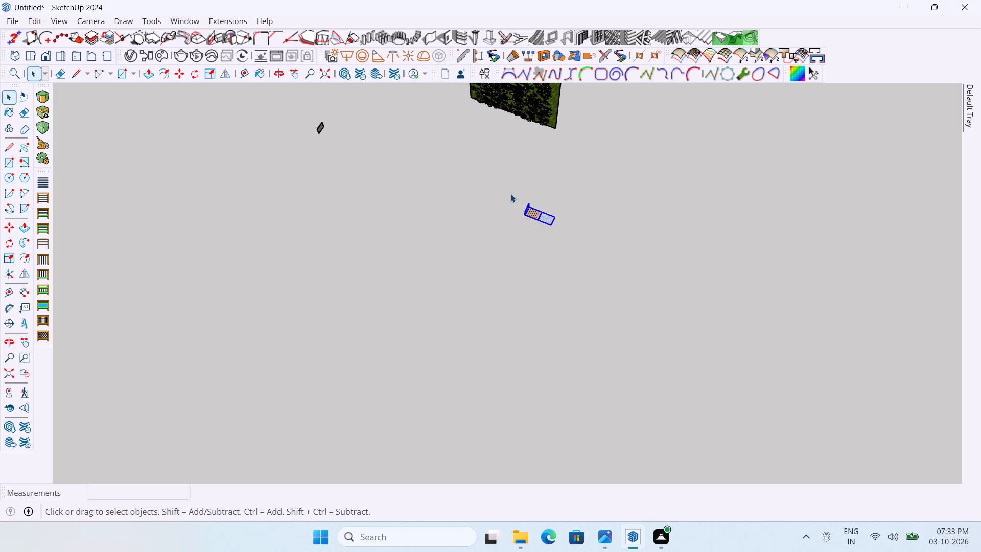
pyautogui.moveTo(406, 182); pyautogui.dragTo(248, 100)
pyautogui.press('Delete')
# Select the whole green panel, leaves and backing together, and make it a group.
pyautogui.scroll(-13, 335, 271)
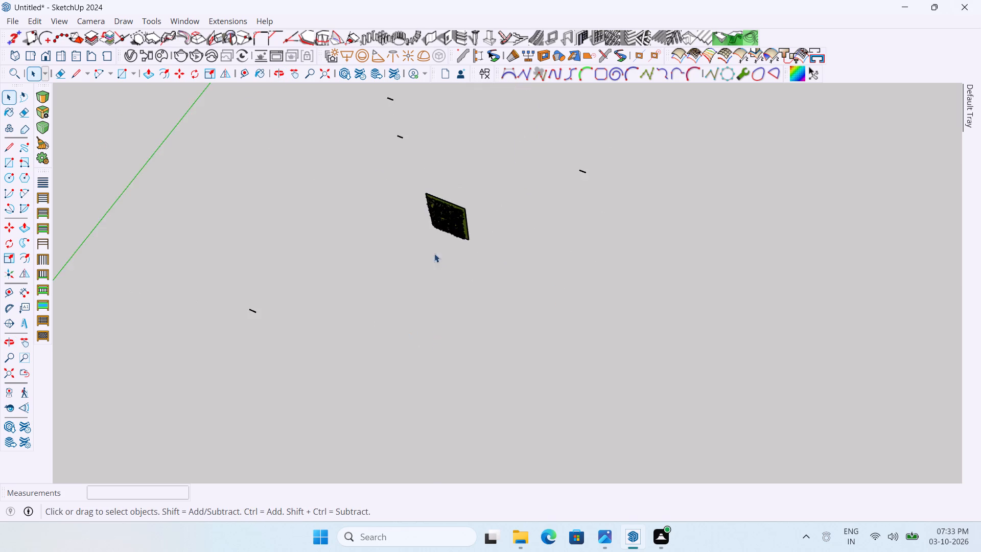
pyautogui.scroll(13, 437, 199)
pyautogui.scroll(3, 506, 235)
pyautogui.moveTo(506, 235); pyautogui.dragTo(532, 214, button='middle')
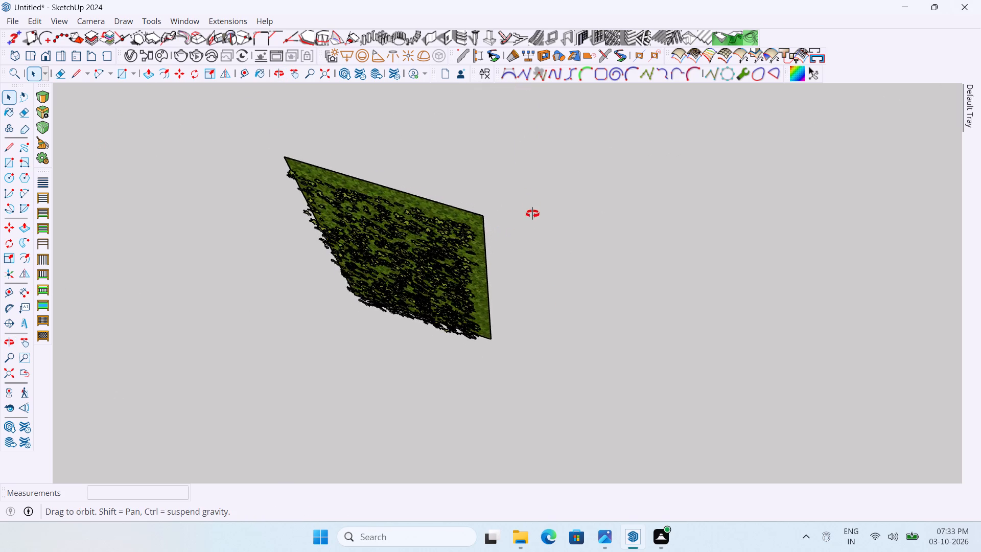
pyautogui.moveTo(532, 214); pyautogui.dragTo(549, 258, button='middle')
pyautogui.moveTo(572, 396); pyautogui.dragTo(233, 146)
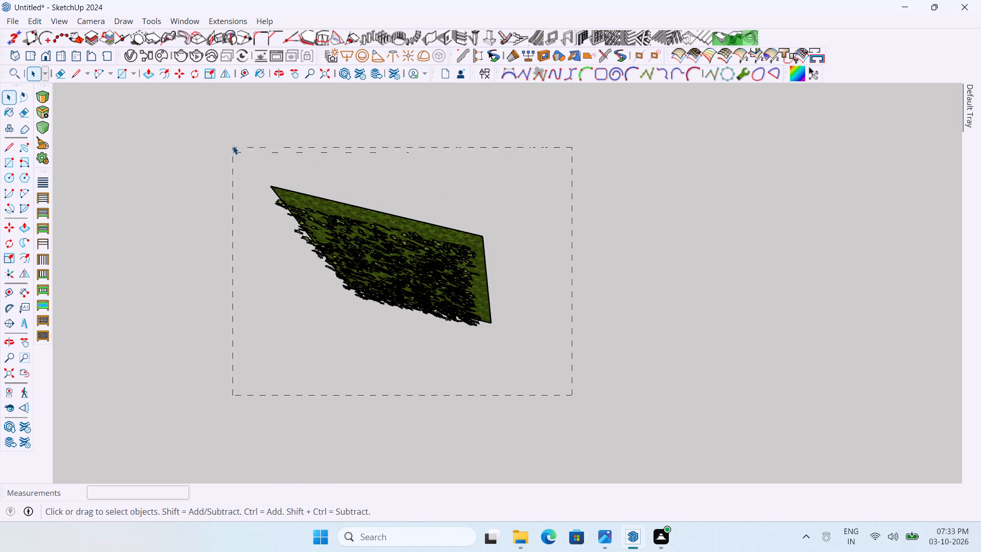
pyautogui.moveTo(233, 146); pyautogui.dragTo(233, 145)
pyautogui.rightClick(405, 244)
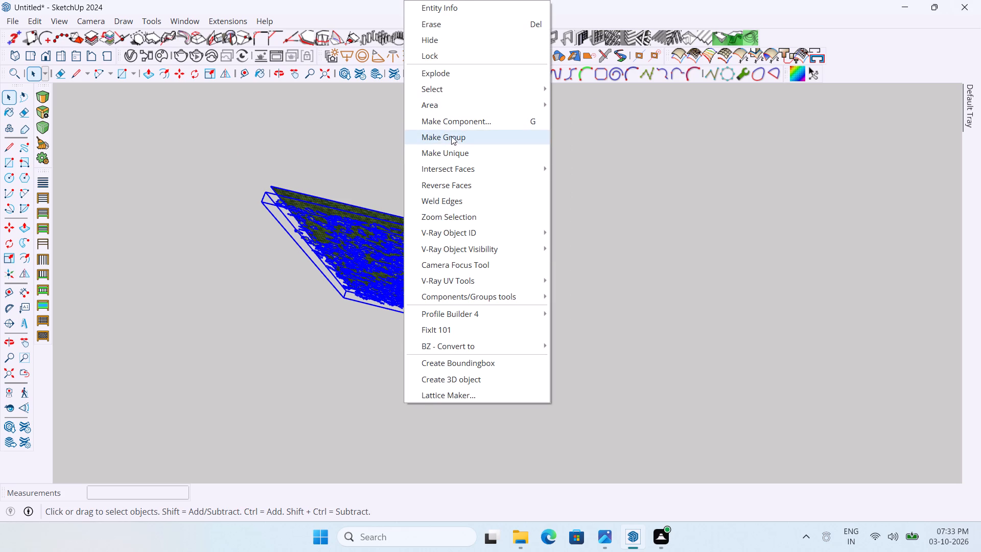
pyautogui.click(451, 136)
pyautogui.click(443, 151)
pyautogui.scroll(-4, 443, 151)
pyautogui.click(394, 213)
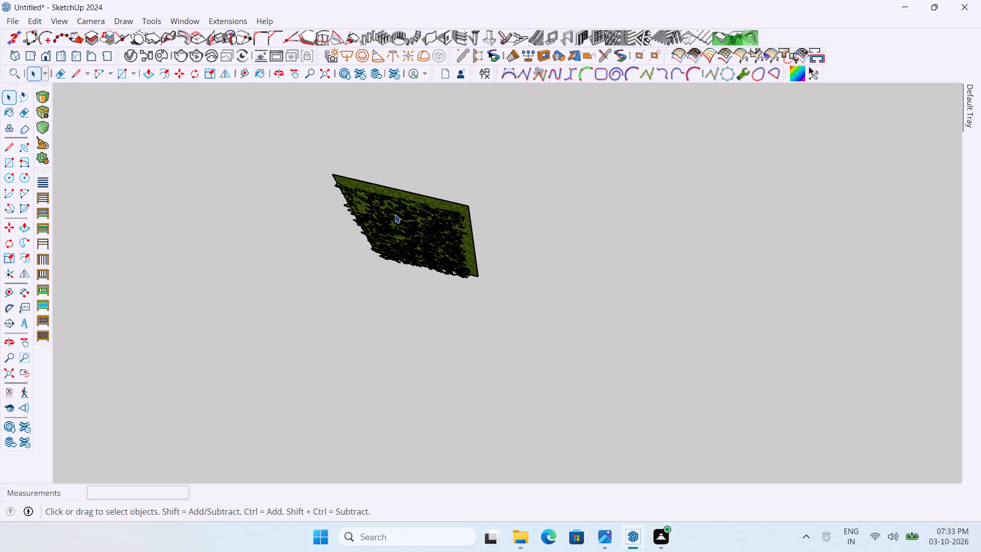
# Move the green panel group from its import spot to the upper-left framed recess of the room's back wall, snapping at the recess corner.
pyautogui.scroll(-7, 503, 212)
pyautogui.scroll(15, 392, 205)
pyautogui.scroll(-3, 410, 187)
pyautogui.press('s')
pyautogui.scroll(3, 437, 182)
pyautogui.press('m')
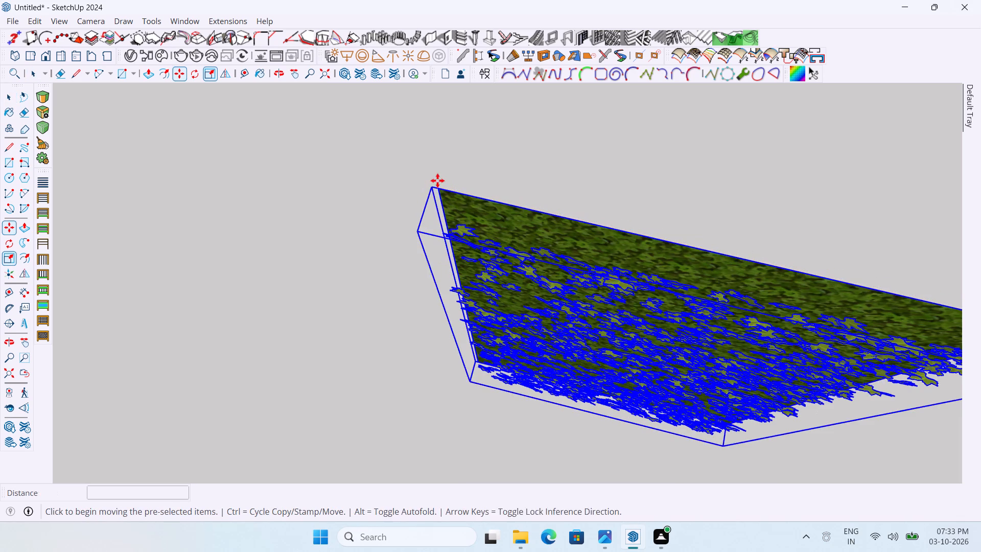
pyautogui.click(432, 187)
pyautogui.scroll(-20, 401, 219)
pyautogui.scroll(-3, 401, 219)
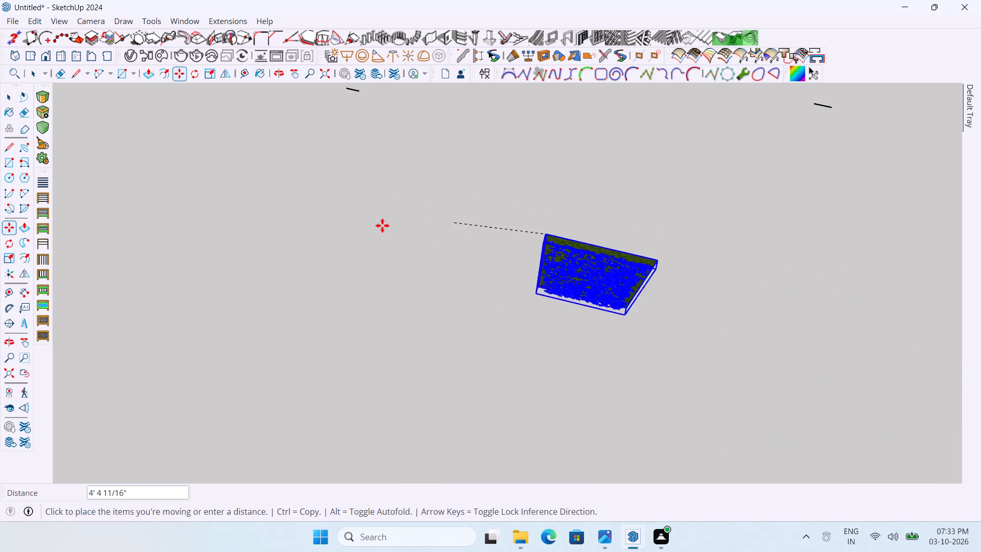
pyautogui.scroll(-20, 382, 225)
pyautogui.scroll(-19, 382, 225)
pyautogui.scroll(-2, 536, 250)
pyautogui.scroll(16, 430, 392)
pyautogui.scroll(1, 343, 346)
pyautogui.moveTo(357, 338); pyautogui.dragTo(390, 263, button='middle')
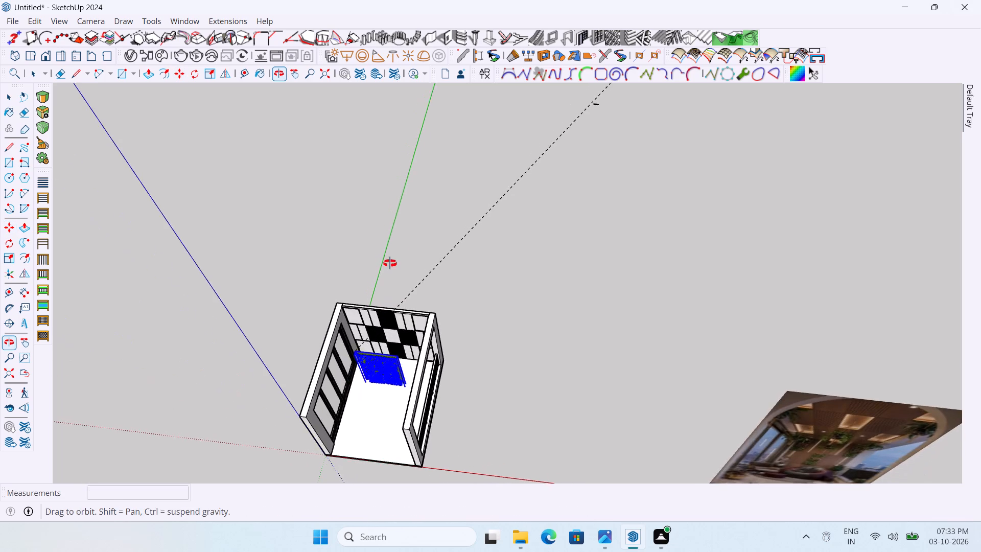
pyautogui.moveTo(390, 263); pyautogui.dragTo(390, 262, button='middle')
pyautogui.scroll(20, 336, 326)
pyautogui.scroll(7, 336, 326)
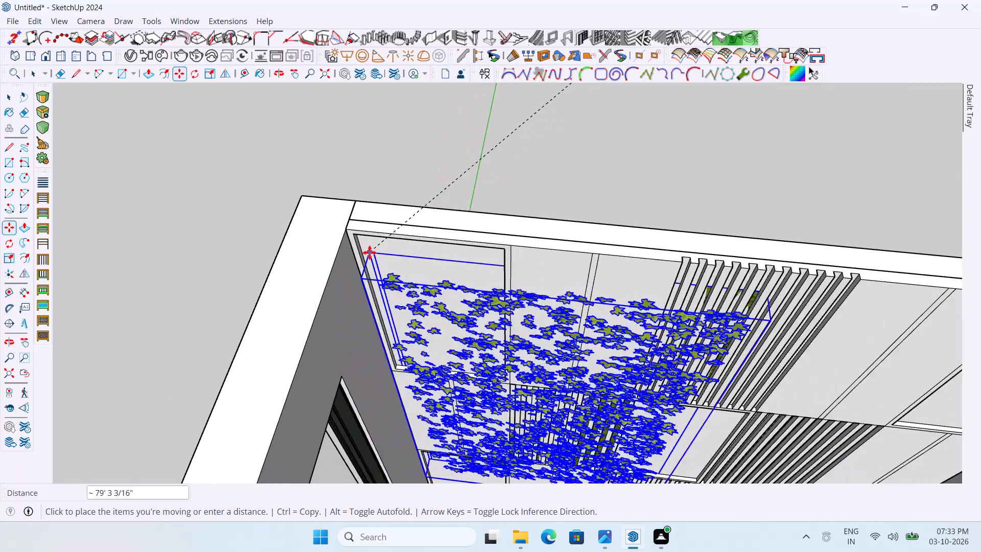
pyautogui.scroll(1, 369, 252)
pyautogui.moveTo(368, 252); pyautogui.dragTo(354, 152, button='middle')
pyautogui.scroll(10, 353, 216)
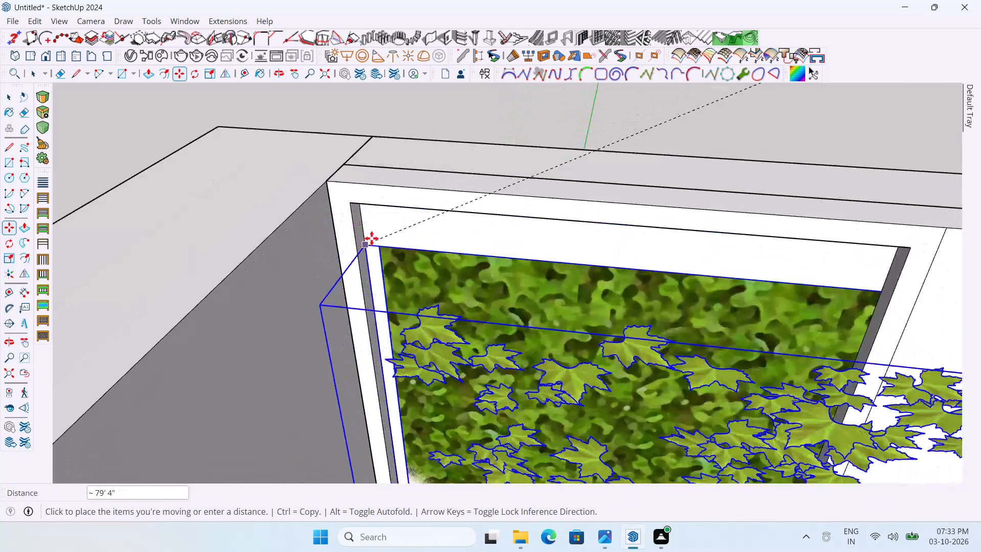
pyautogui.moveTo(372, 234); pyautogui.dragTo(375, 68, button='middle')
pyautogui.scroll(1, 367, 167)
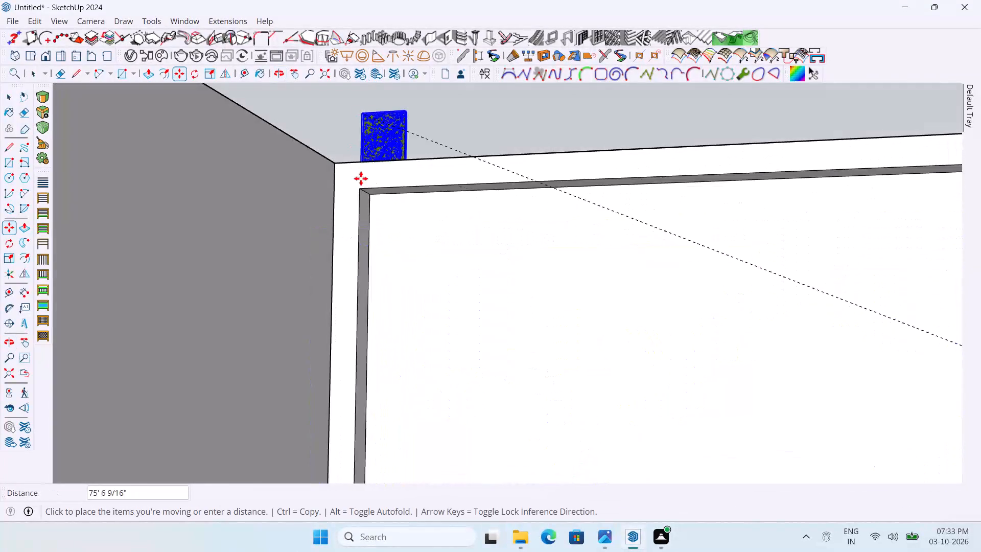
pyautogui.scroll(8, 371, 187)
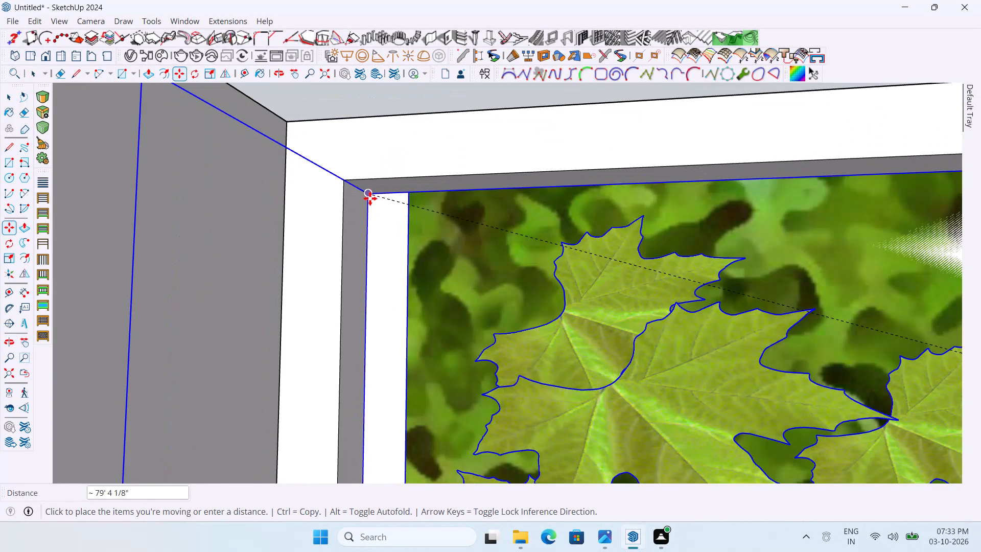
pyautogui.click(370, 199)
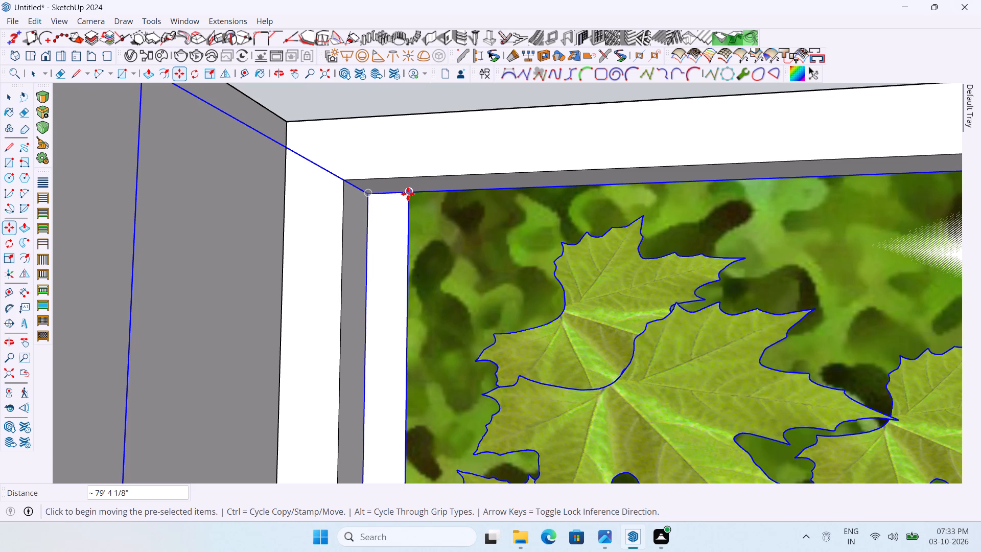
# Shift the green panel group sideways so its backing's upper corner meets the inner corner of the framed recess.
pyautogui.click(408, 194)
pyautogui.click(373, 196)
# Scale the green panel's height by about 0.47 so it ends at the lower edge of the upper-left framed recess.
pyautogui.scroll(-5, 347, 196)
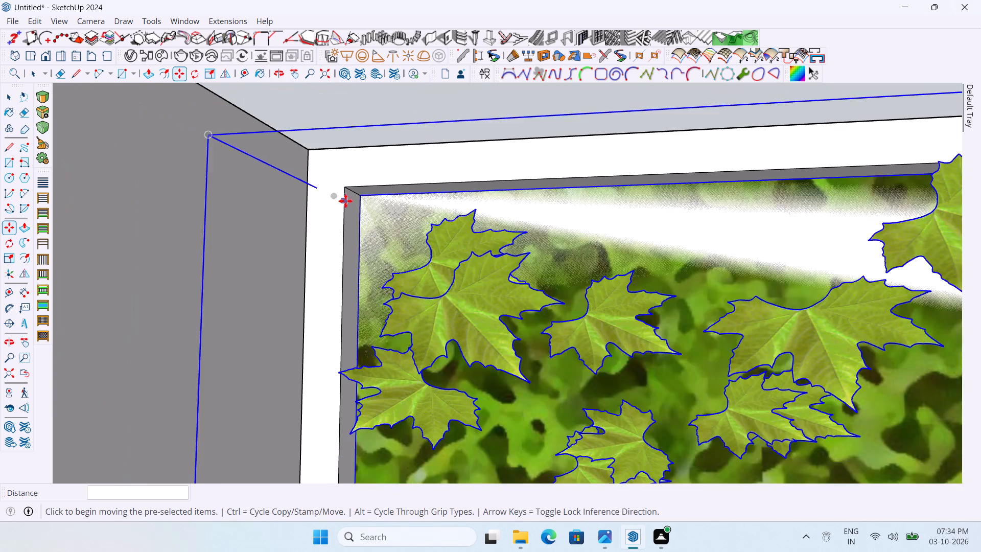
pyautogui.scroll(-20, 345, 201)
pyautogui.scroll(-14, 345, 201)
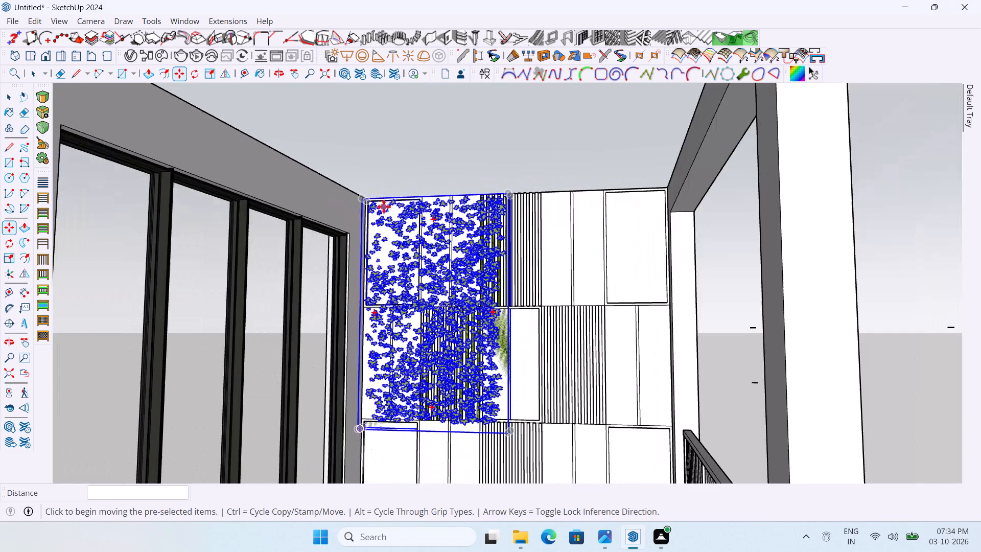
pyautogui.moveTo(465, 231); pyautogui.dragTo(490, 335, button='middle')
pyautogui.scroll(2, 485, 326)
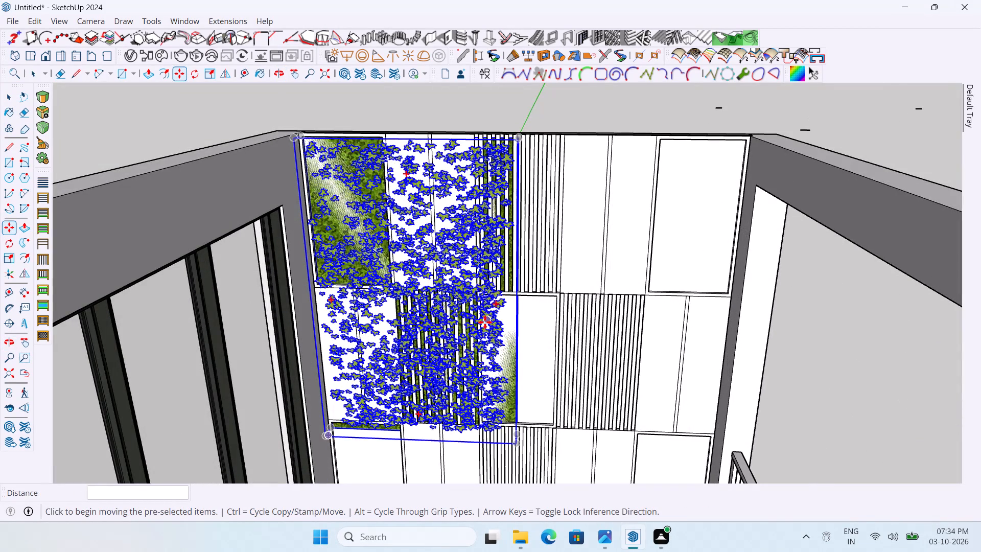
pyautogui.press('s')
pyautogui.scroll(6, 462, 444)
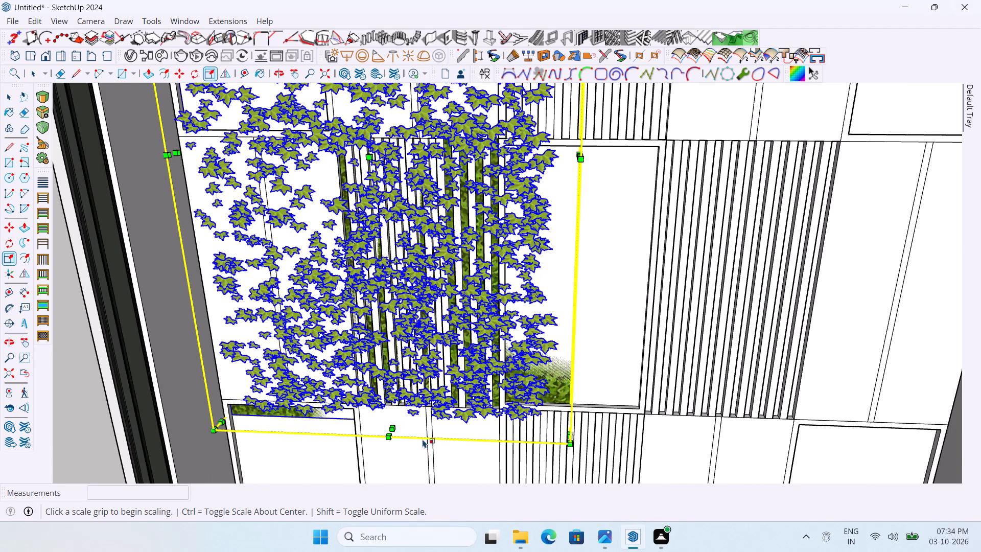
pyautogui.scroll(3, 400, 439)
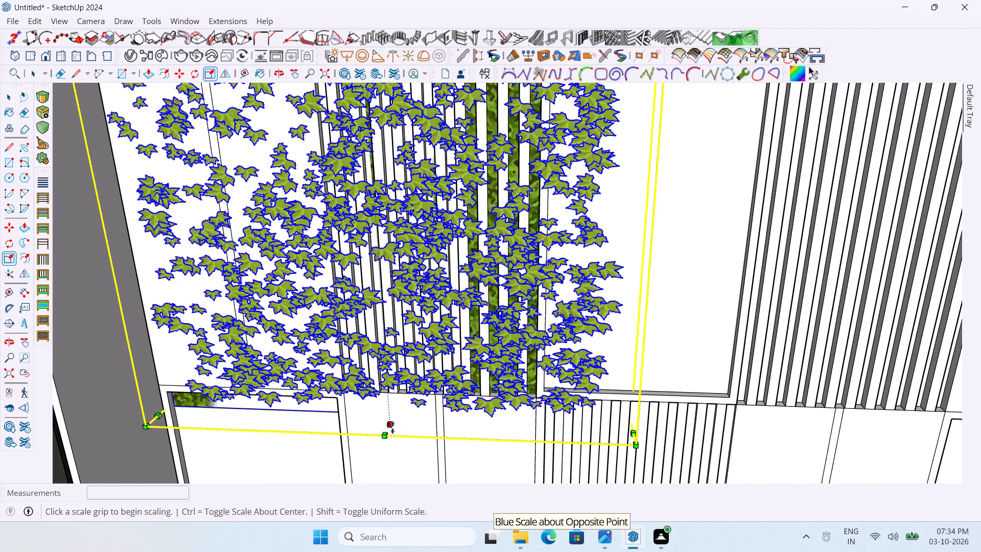
pyautogui.click(392, 427)
pyautogui.scroll(-4, 357, 318)
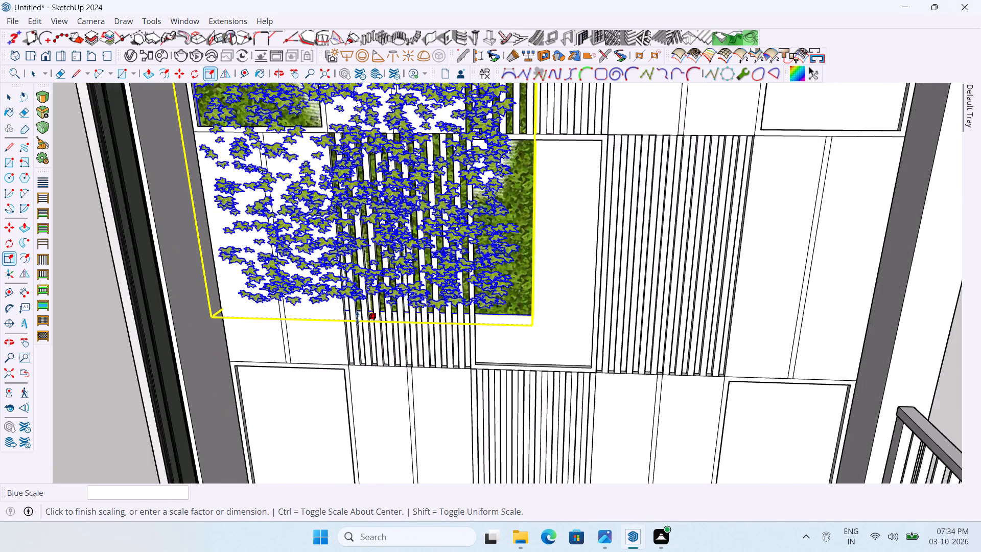
pyautogui.scroll(-8, 357, 318)
pyautogui.scroll(12, 320, 229)
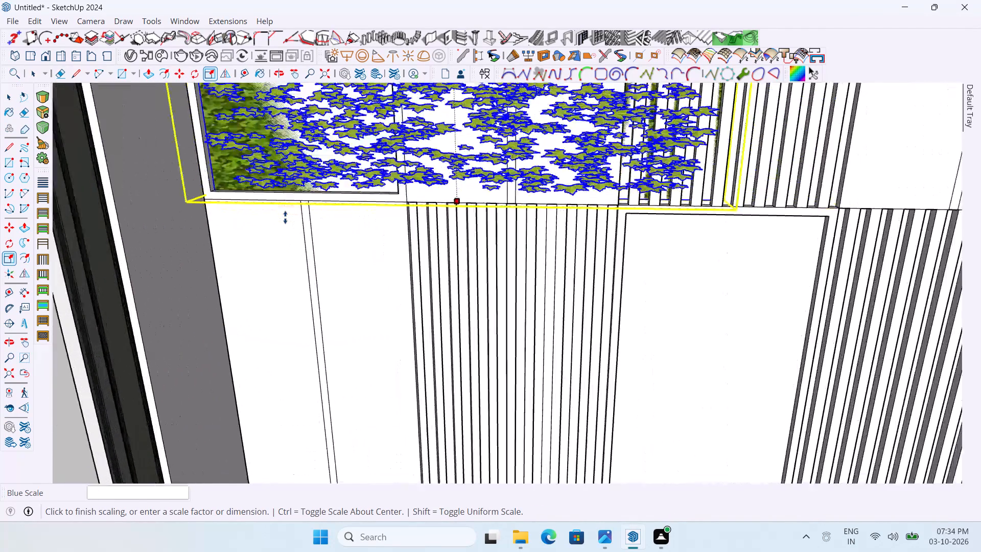
pyautogui.scroll(1, 285, 217)
pyautogui.scroll(8, 229, 181)
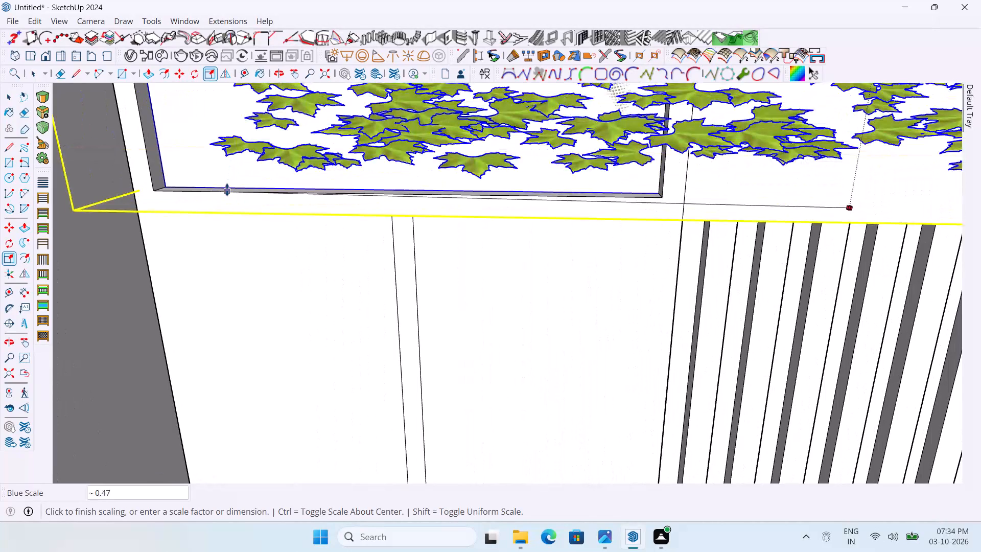
pyautogui.click(226, 190)
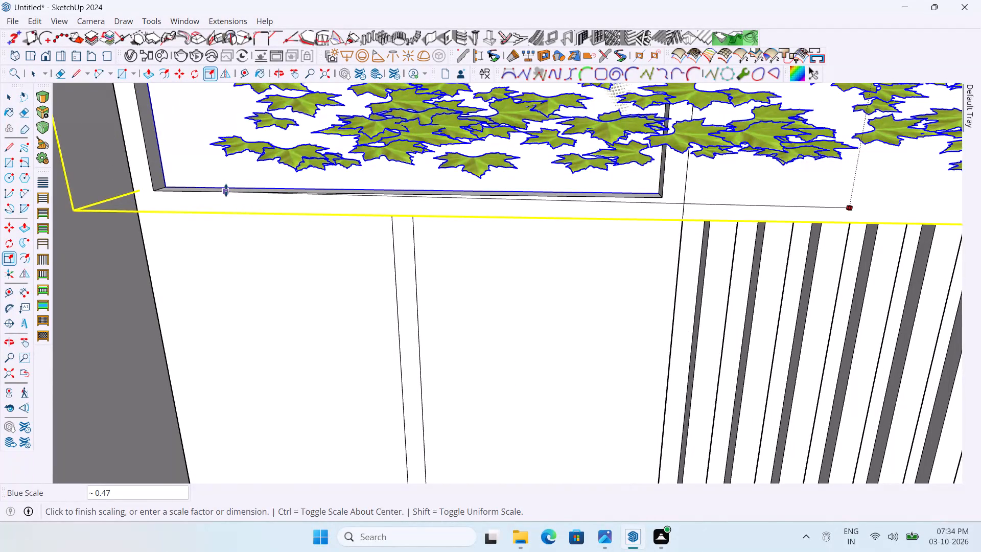
# Scale the green panel's width down to the far side edge of the upper-left framed recess and clear the selection.
pyautogui.scroll(-15, 240, 284)
pyautogui.moveTo(461, 281); pyautogui.dragTo(417, 294, button='middle')
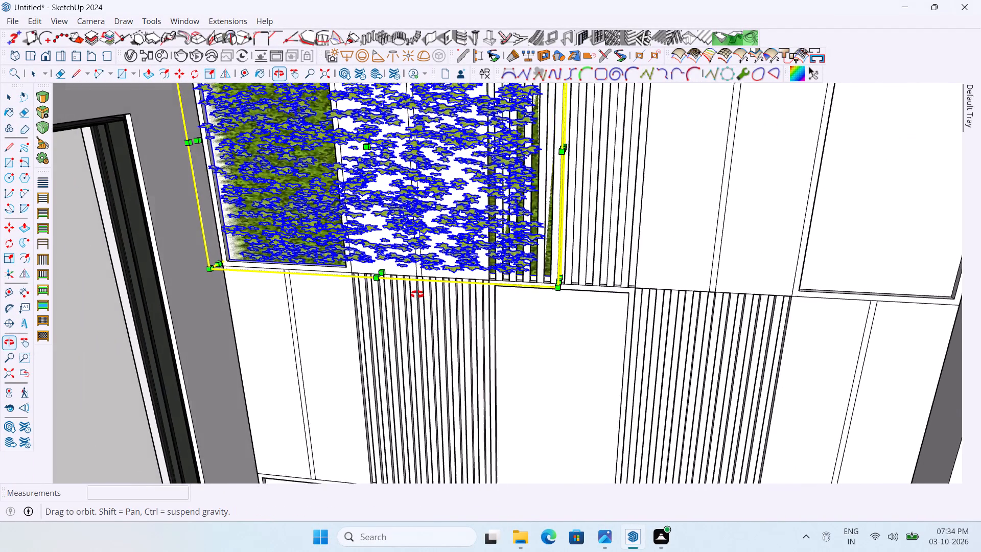
pyautogui.moveTo(417, 294); pyautogui.dragTo(381, 320, button='middle')
pyautogui.scroll(3, 508, 192)
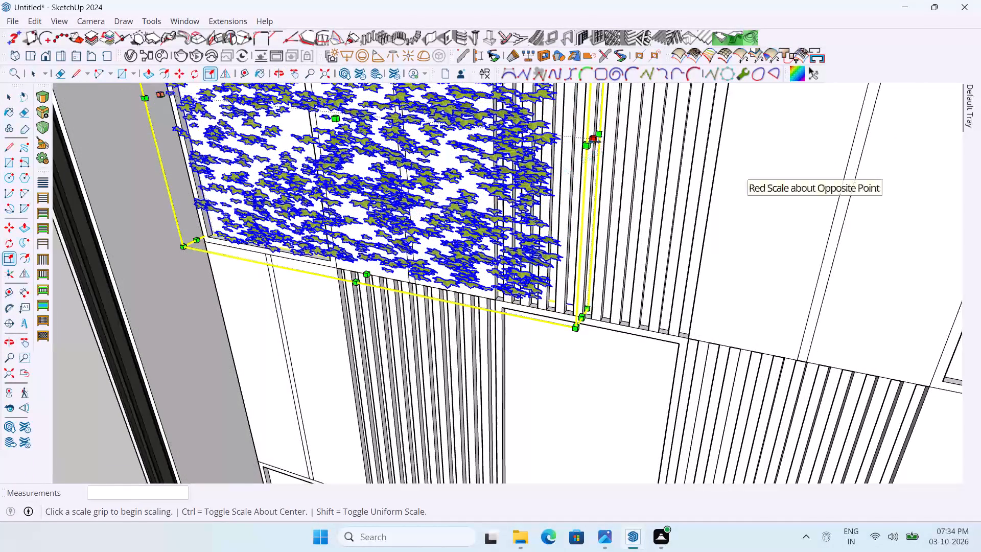
pyautogui.click(595, 142)
pyautogui.scroll(6, 273, 178)
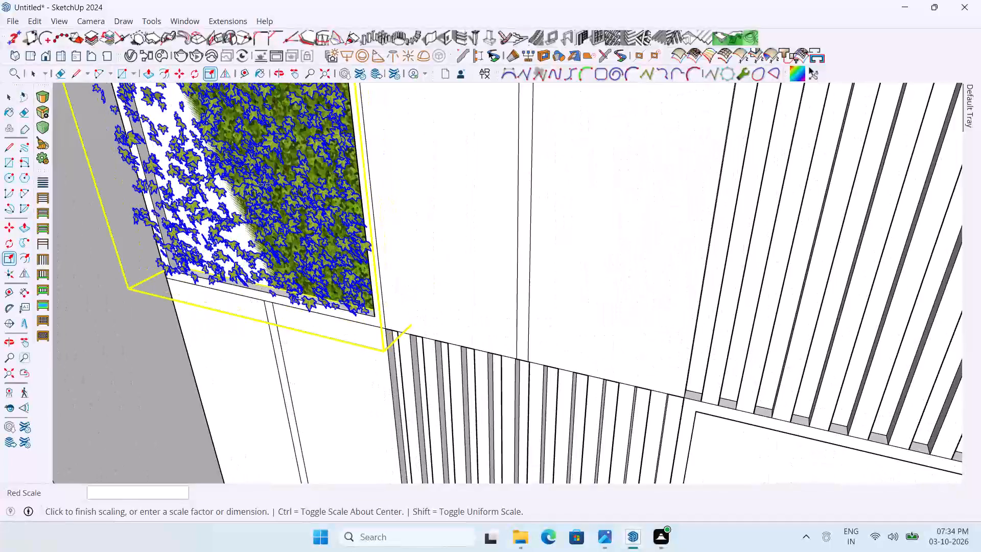
pyautogui.scroll(4, 264, 185)
pyautogui.moveTo(306, 229); pyautogui.dragTo(477, 251, button='middle')
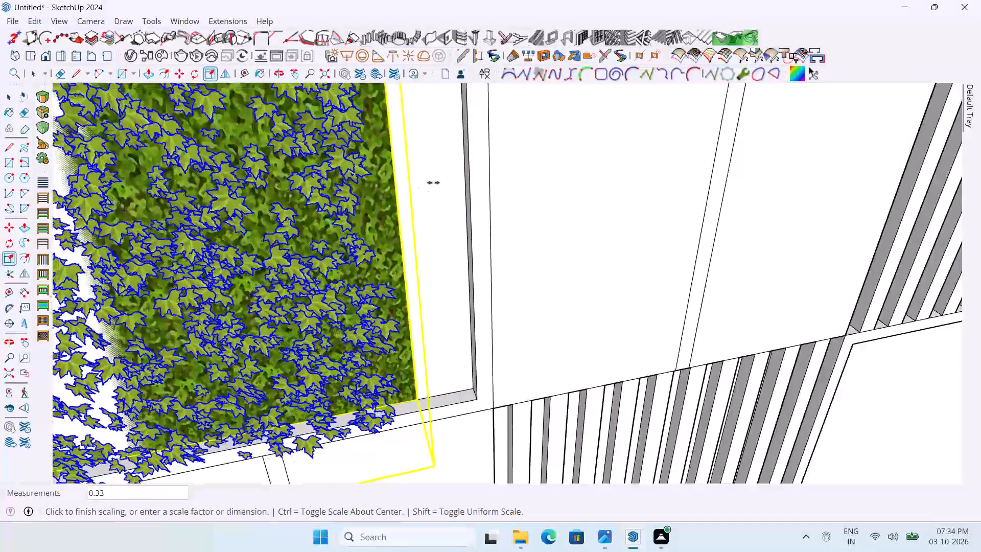
pyautogui.click(473, 163)
pyautogui.scroll(-14, 390, 275)
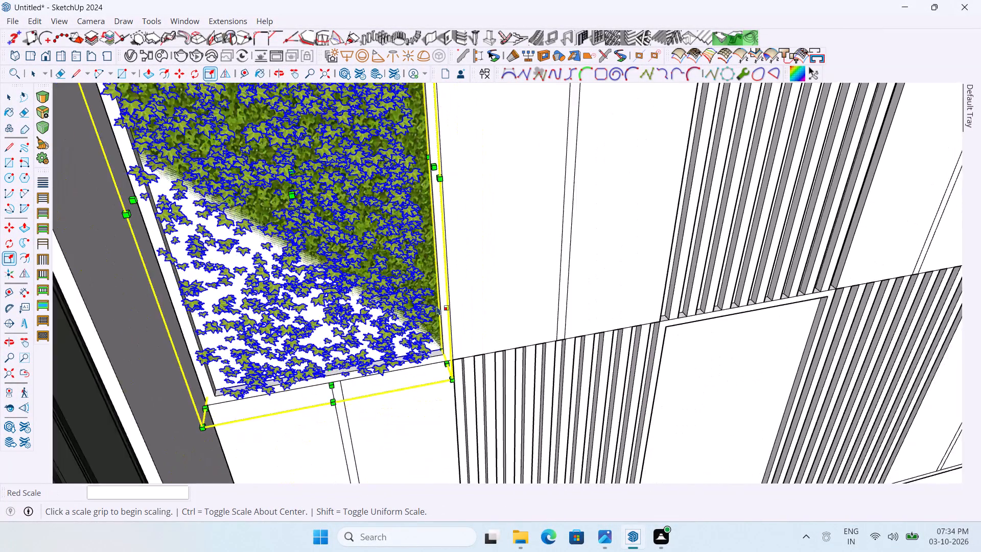
pyautogui.scroll(-9, 437, 306)
pyautogui.press('space')
pyautogui.click(246, 169)
# Move the green panel group 1" forward so its backing sits in front of the recessed wall face.
pyautogui.moveTo(309, 221); pyautogui.dragTo(348, 279, button='middle')
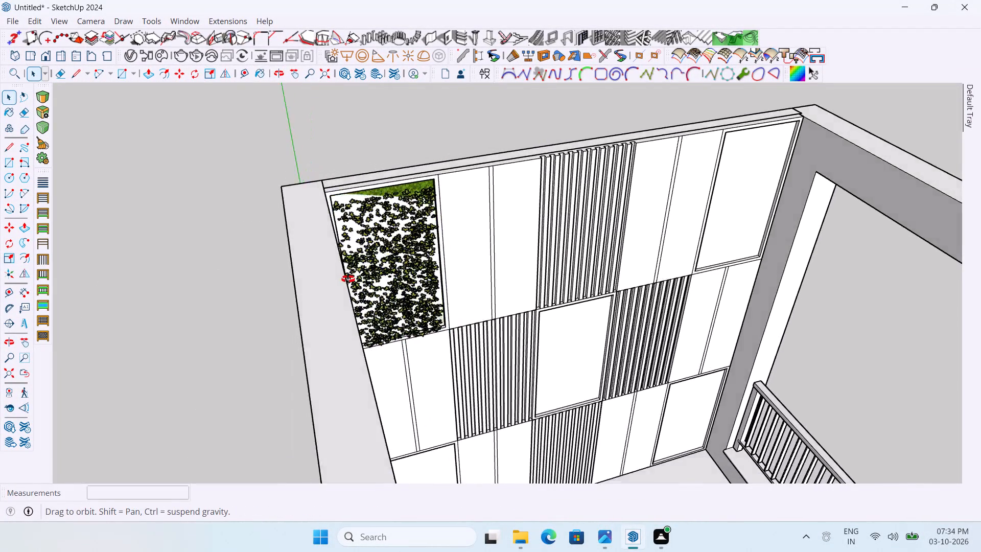
pyautogui.moveTo(348, 279); pyautogui.dragTo(384, 301, button='middle')
pyautogui.scroll(10, 374, 239)
pyautogui.moveTo(405, 262); pyautogui.dragTo(420, 269, button='middle')
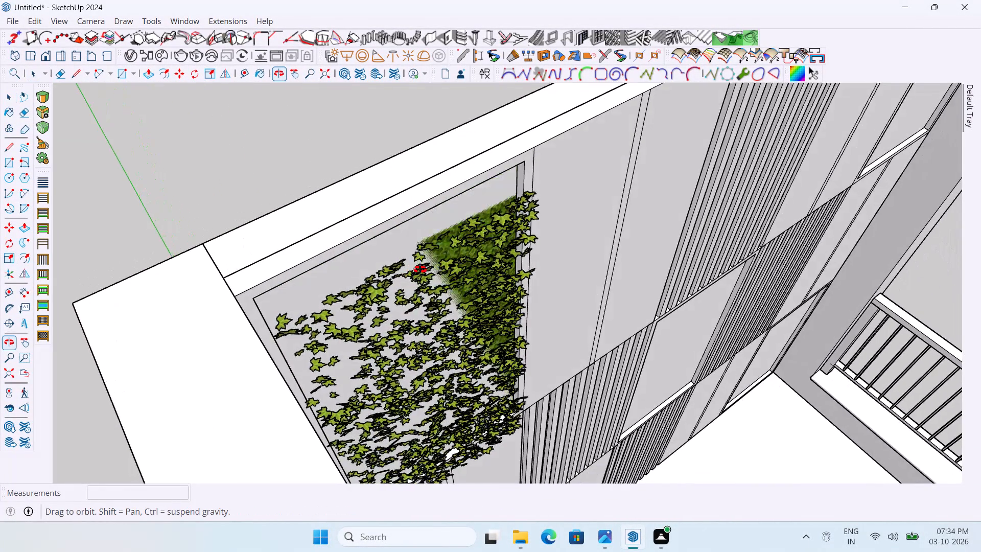
pyautogui.moveTo(420, 269); pyautogui.dragTo(437, 286, button='middle')
pyautogui.click(489, 274)
pyautogui.moveTo(481, 263); pyautogui.dragTo(499, 276, button='middle')
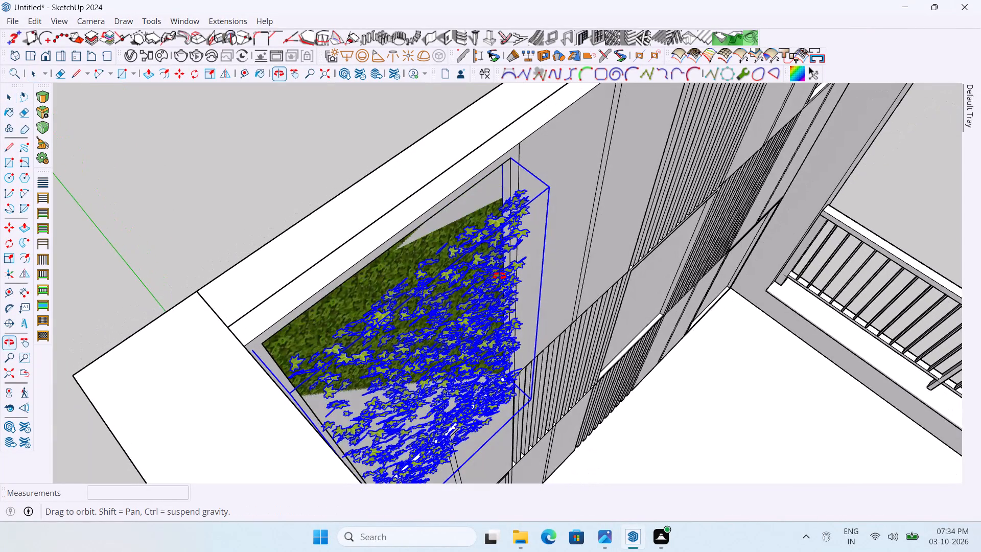
pyautogui.moveTo(499, 276); pyautogui.dragTo(493, 274, button='middle')
pyautogui.press('m')
pyautogui.scroll(2, 502, 173)
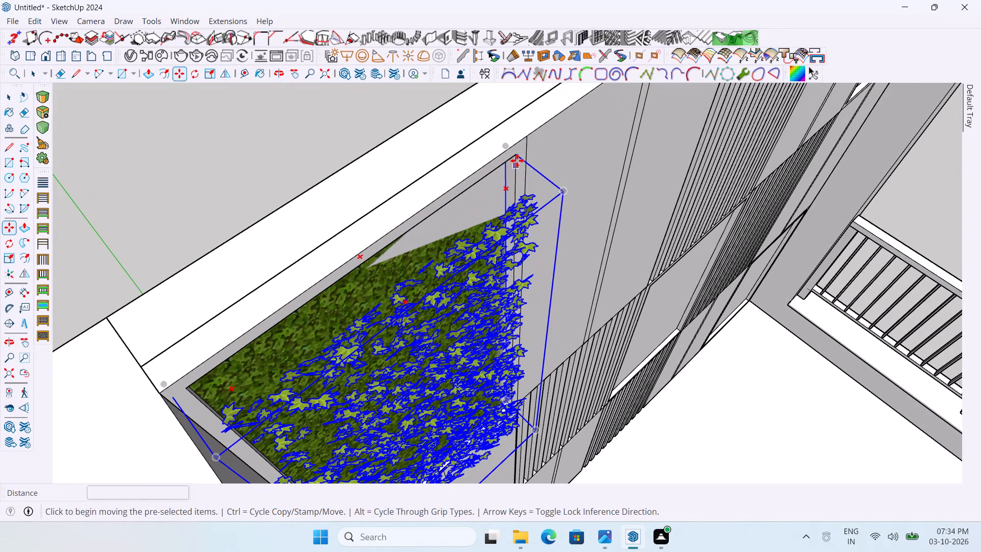
pyautogui.click(507, 148)
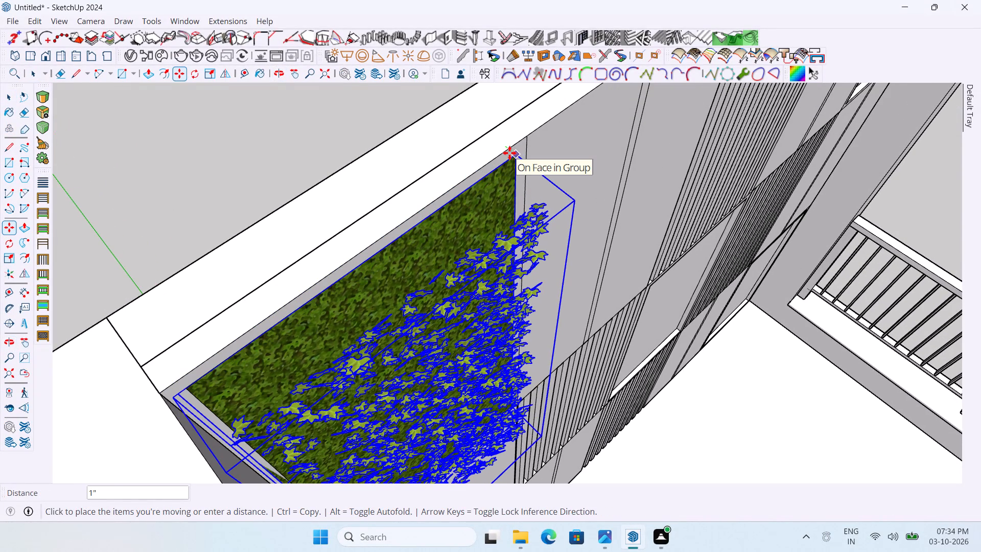
pyautogui.click(509, 153)
pyautogui.scroll(-6, 509, 153)
pyautogui.press('space')
pyautogui.click(407, 138)
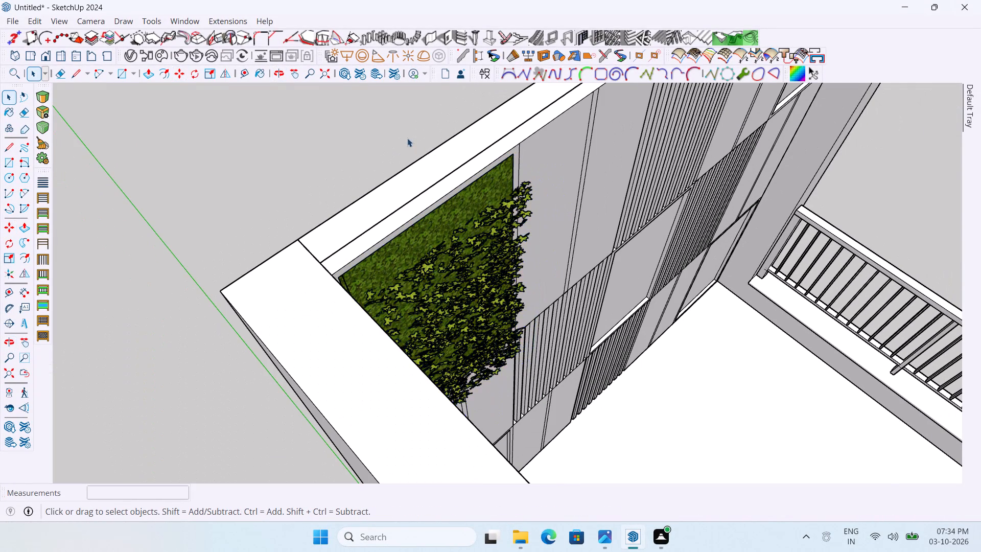
# Explode the placed green panel group so the leaves and the backing become separate objects.
pyautogui.scroll(-5, 407, 140)
pyautogui.moveTo(564, 250); pyautogui.dragTo(325, 96, button='middle')
pyautogui.scroll(-5, 325, 95)
pyautogui.scroll(3, 499, 189)
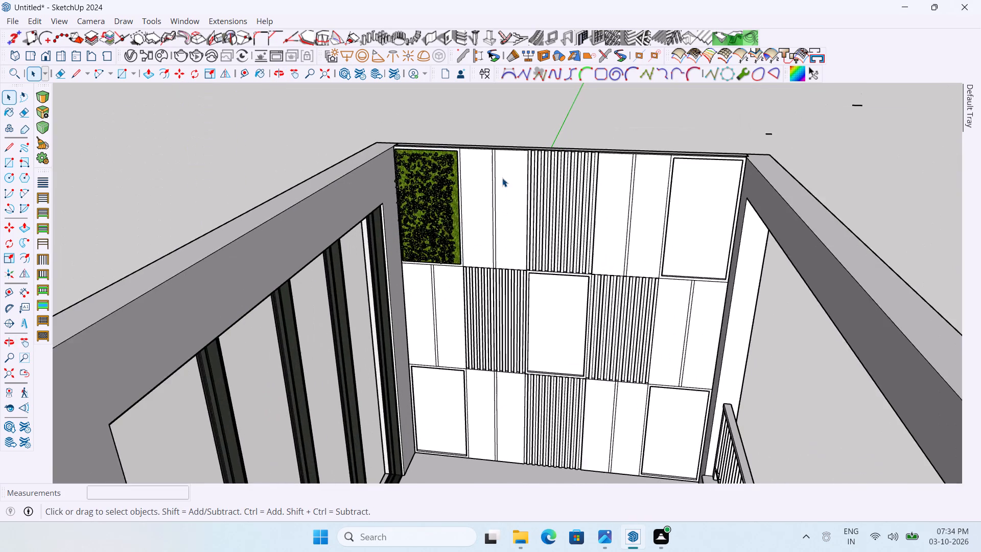
pyautogui.scroll(6, 502, 178)
pyautogui.moveTo(511, 230); pyautogui.dragTo(336, 284, button='middle')
pyautogui.scroll(4, 496, 143)
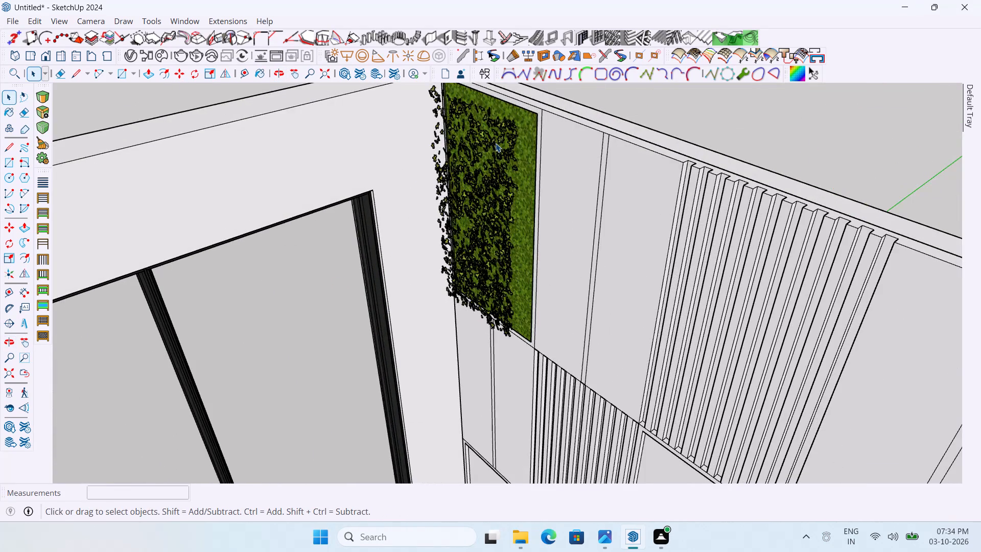
pyautogui.click(496, 143)
pyautogui.rightClick(496, 143)
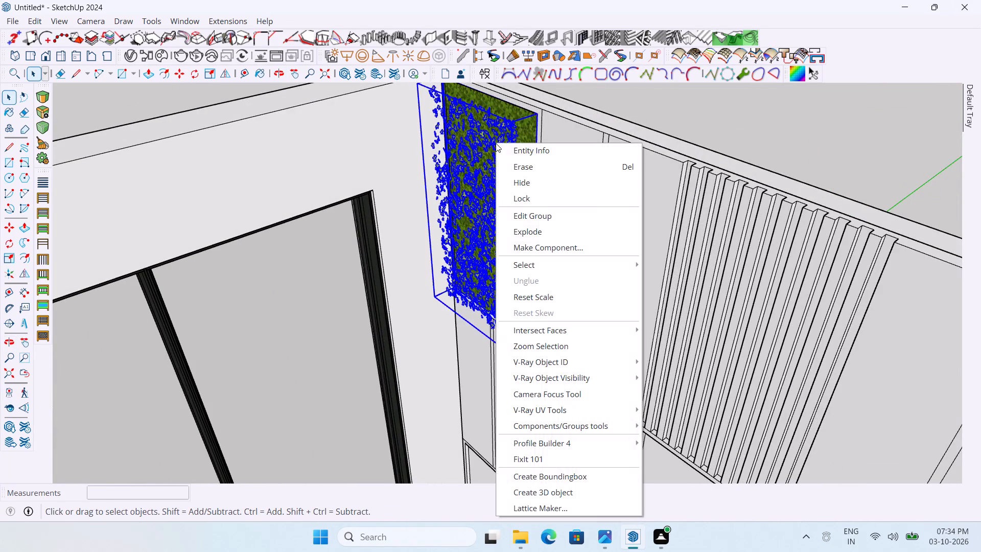
pyautogui.click(520, 227)
pyautogui.click(684, 104)
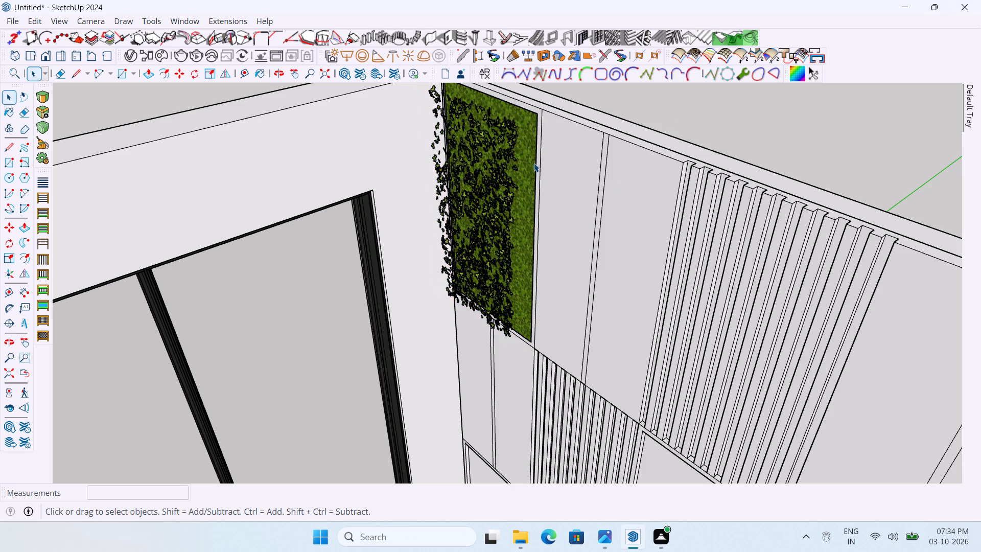
# Move the leaves group about 2 3/8" so its lower back corner meets the green backing's lower outer corner.
pyautogui.click(489, 155)
pyautogui.click(510, 166)
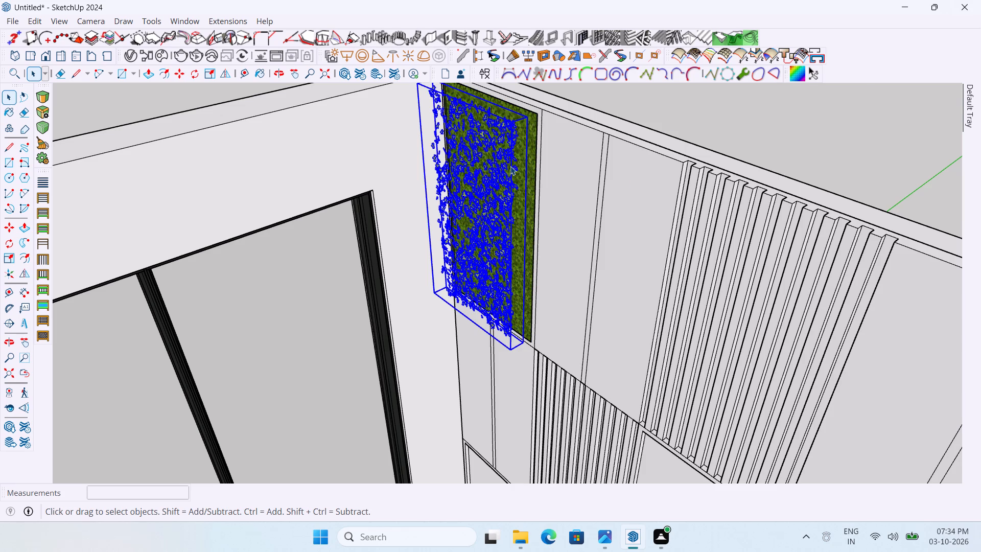
pyautogui.scroll(3, 518, 295)
pyautogui.scroll(4, 504, 375)
pyautogui.press('m')
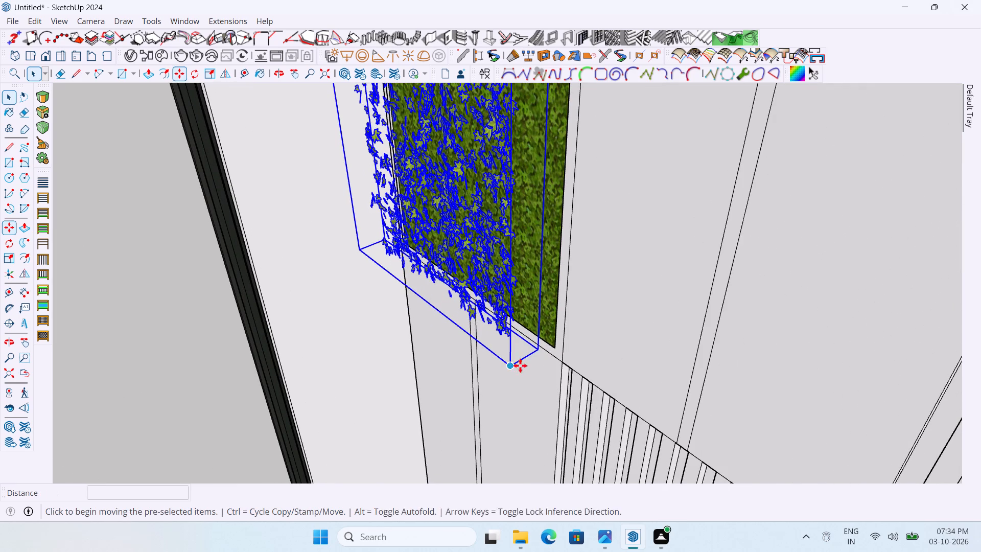
pyautogui.scroll(3, 525, 356)
pyautogui.click(542, 349)
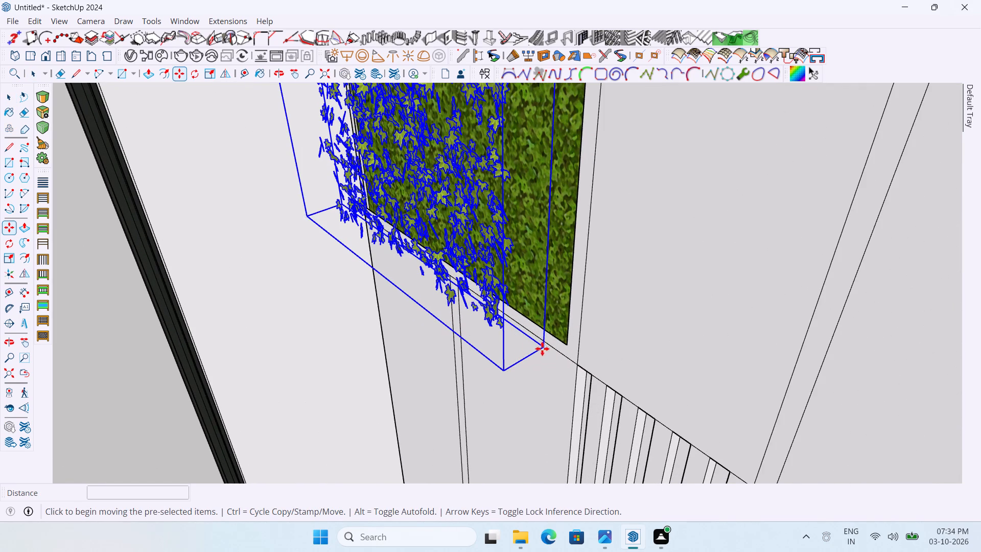
pyautogui.click(568, 340)
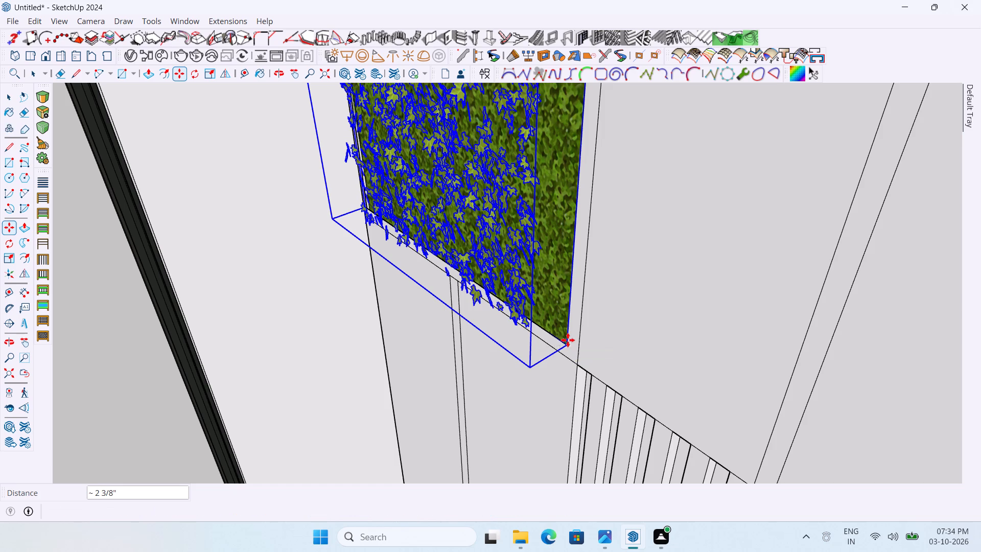
# Move the leaves group 1/2" along the green axis, over the backing, and clear the selection.
pyautogui.scroll(3, 544, 362)
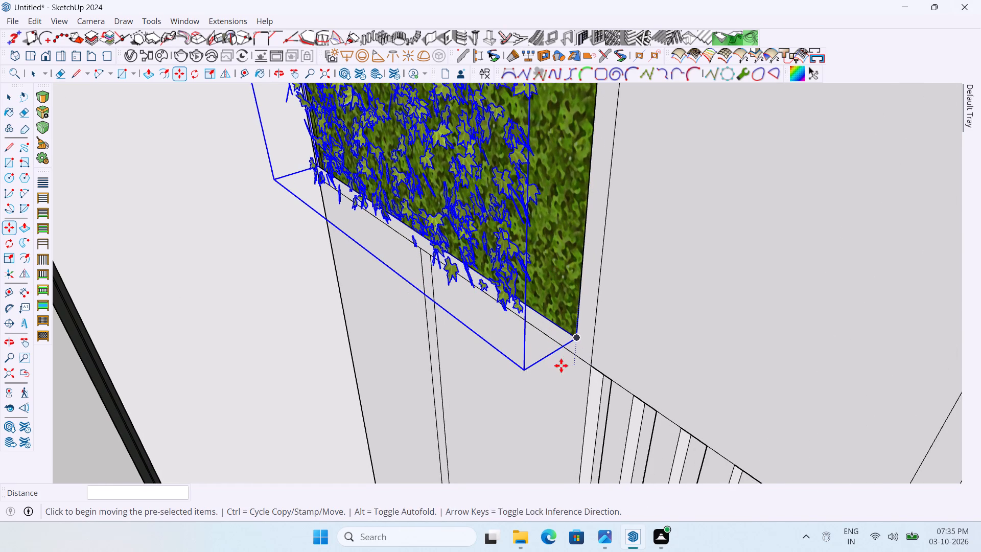
pyautogui.click(522, 370)
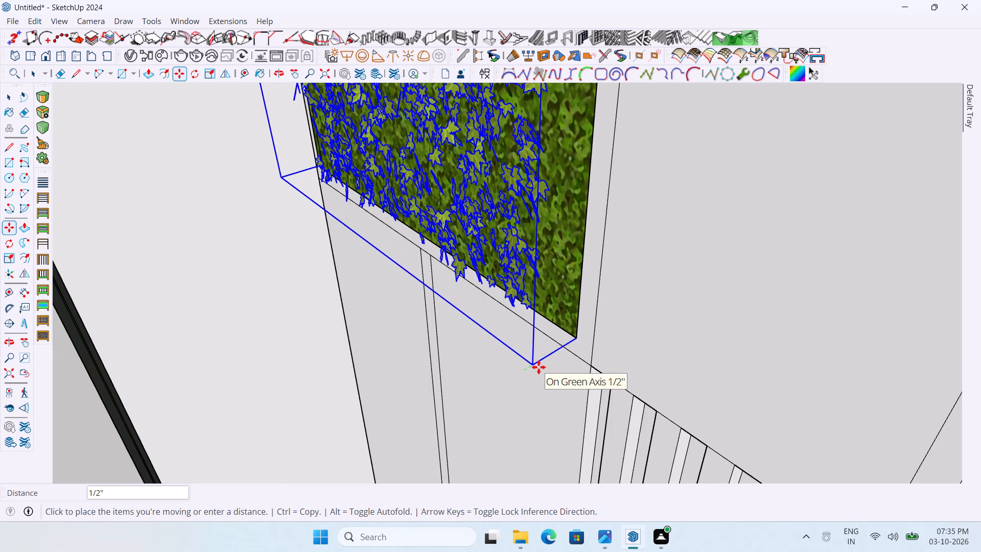
pyautogui.click(539, 367)
pyautogui.scroll(-20, 541, 368)
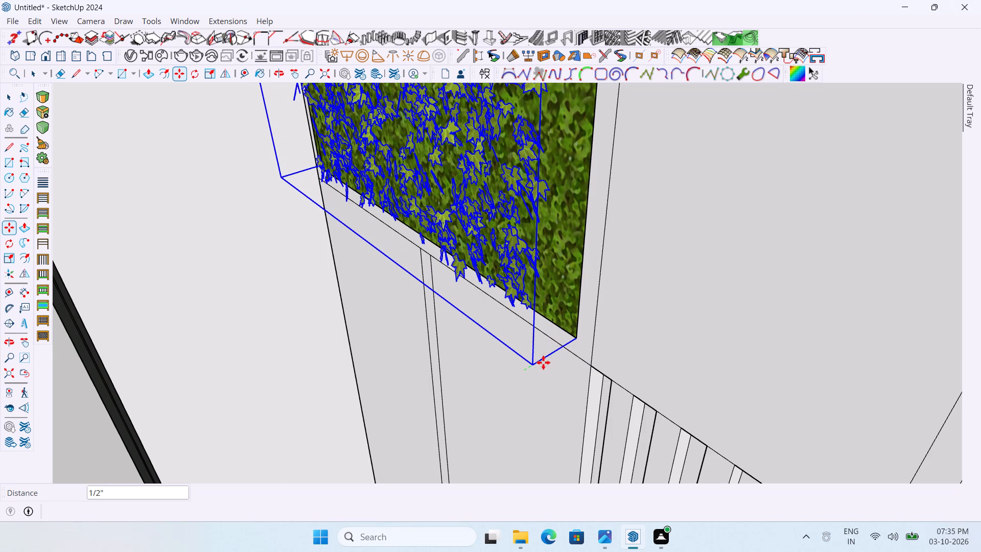
pyautogui.scroll(-16, 544, 360)
pyautogui.press('space')
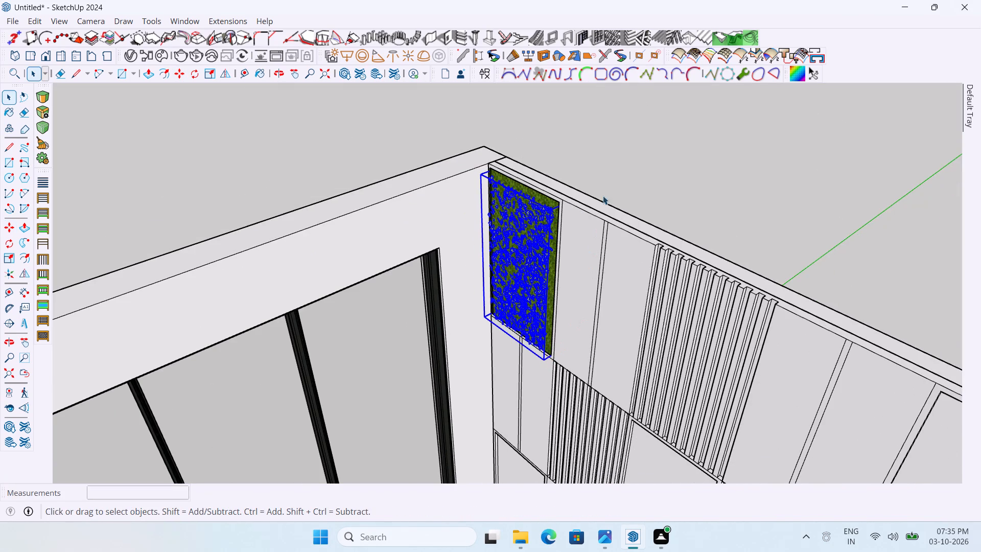
pyautogui.click(627, 167)
pyautogui.scroll(6, 552, 254)
pyautogui.moveTo(552, 259); pyautogui.dragTo(590, 246, button='middle')
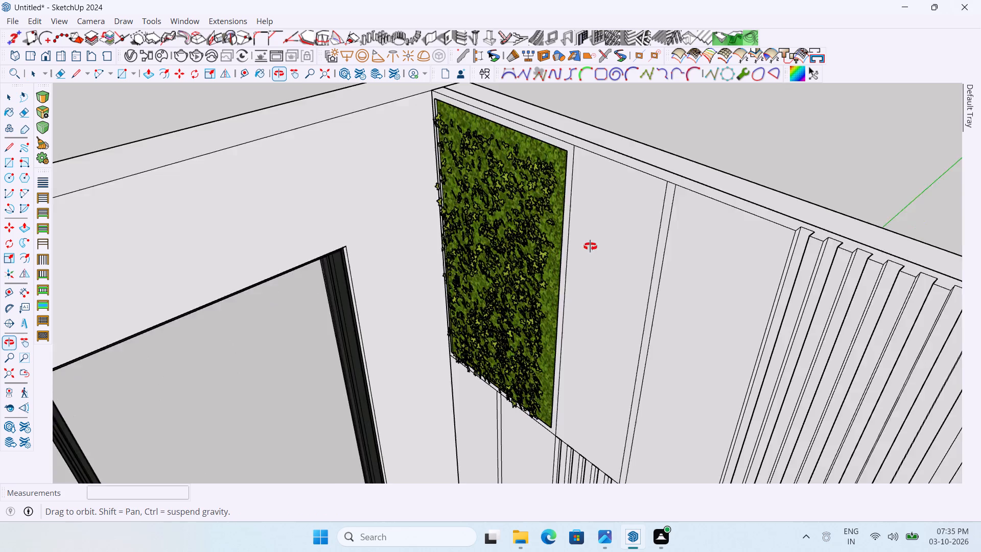
pyautogui.moveTo(590, 246); pyautogui.dragTo(592, 283, button='middle')
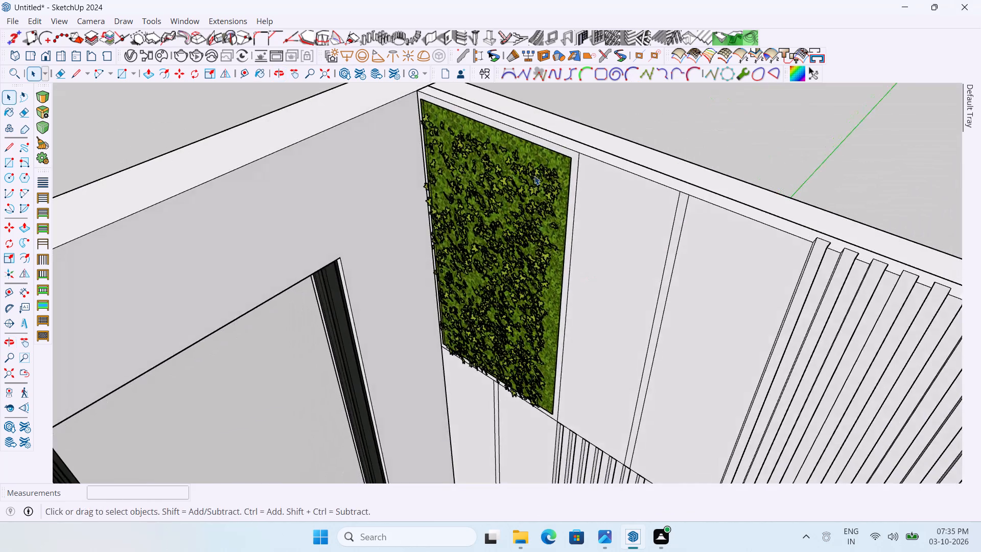
# Select the green backing face with its edges and the leaves, and combine them into one group.
pyautogui.scroll(4, 537, 174)
pyautogui.keyDown('ctrl'); pyautogui.click(567, 165); pyautogui.keyUp('ctrl')
pyautogui.doubleClick(567, 163)
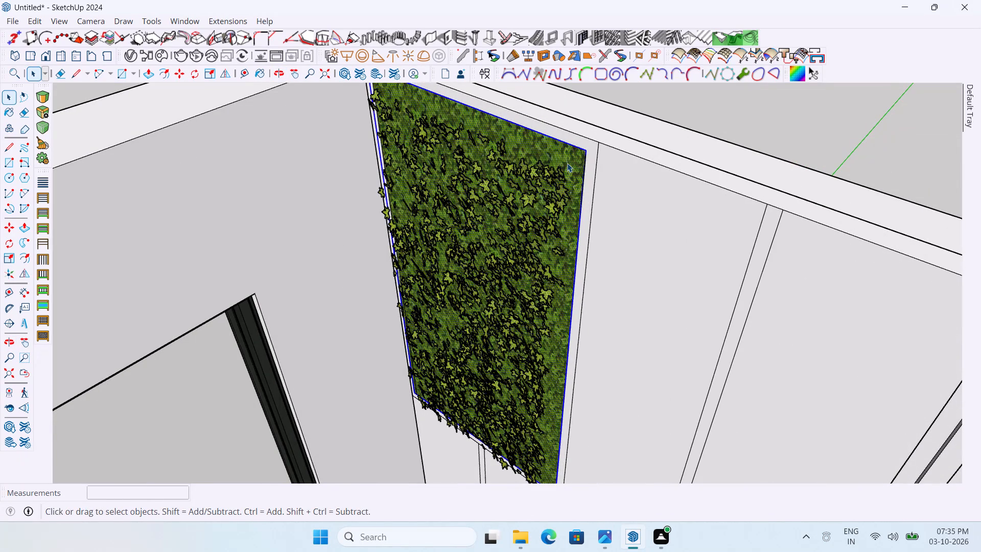
pyautogui.tripleClick(567, 163)
pyautogui.click(567, 163)
pyautogui.click(533, 183)
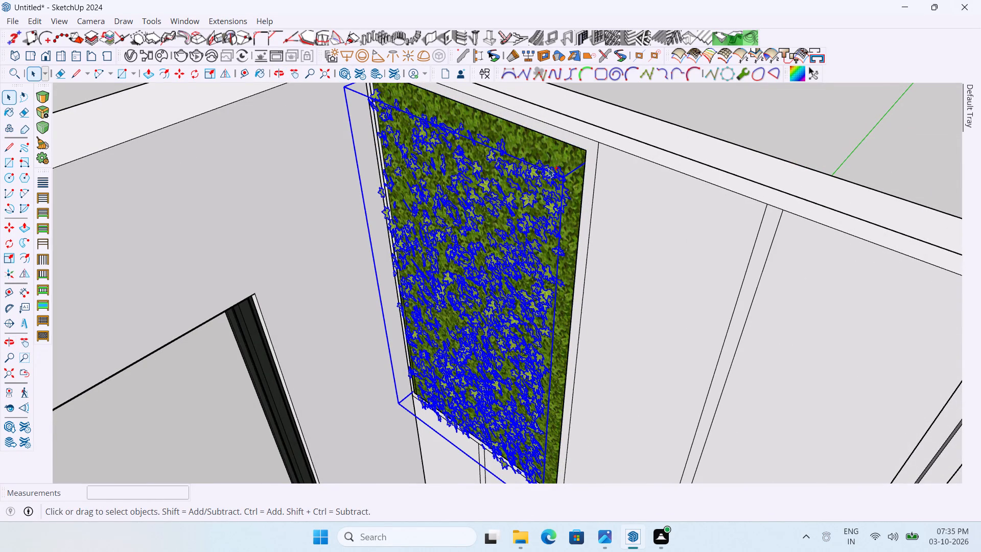
pyautogui.keyDown('ctrl'); pyautogui.tripleClick(552, 160); pyautogui.keyUp('ctrl')
pyautogui.rightClick(552, 160)
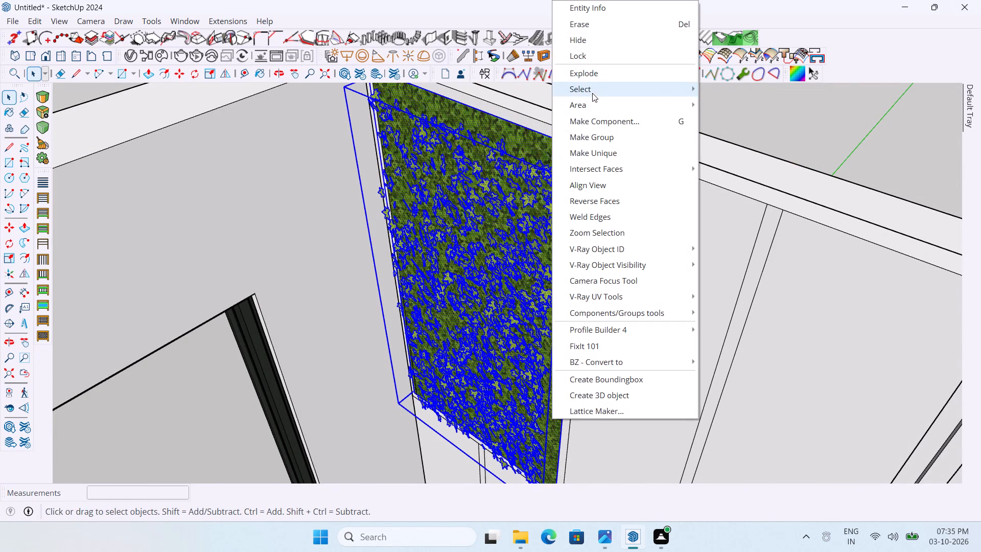
pyautogui.click(592, 140)
# Copy the green panel group from its upper corner to the matching corner of the back wall's upper-right framed recess.
pyautogui.scroll(-8, 461, 179)
pyautogui.scroll(4, 416, 116)
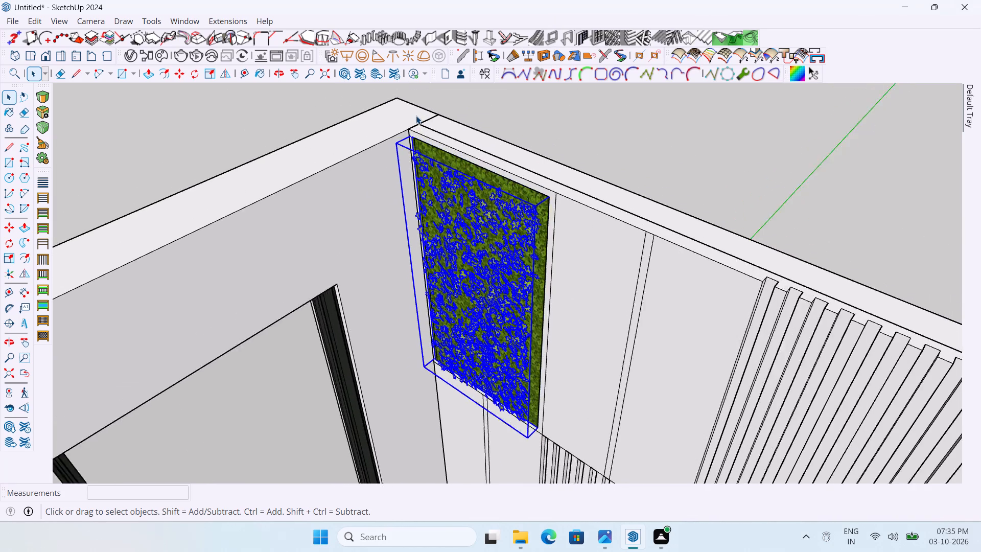
pyautogui.scroll(1, 423, 151)
pyautogui.press('m')
pyautogui.scroll(5, 423, 158)
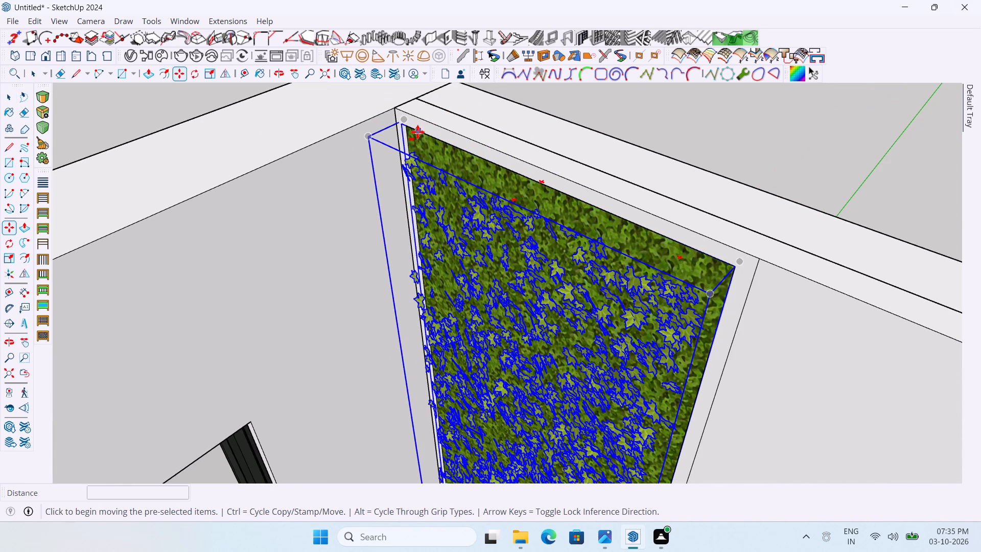
pyautogui.scroll(5, 410, 136)
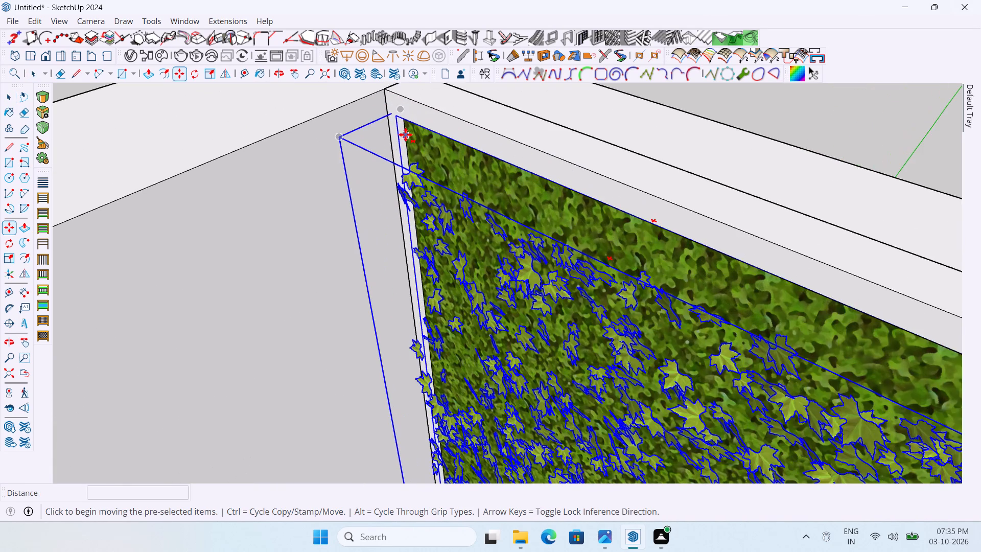
pyautogui.scroll(7, 403, 132)
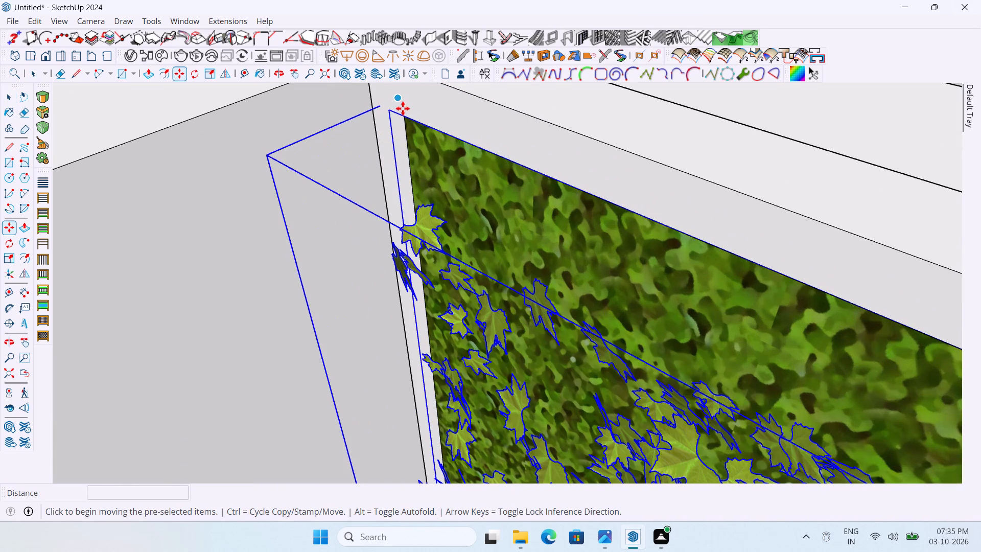
pyautogui.keyDown('ctrl'); pyautogui.click(399, 96); pyautogui.keyUp('ctrl')
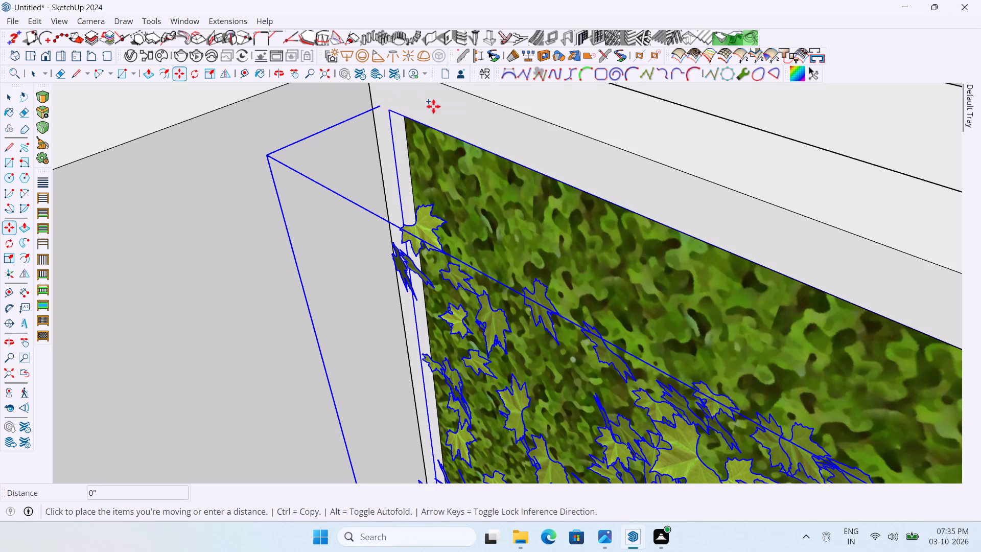
pyautogui.scroll(-20, 459, 150)
pyautogui.scroll(-13, 459, 150)
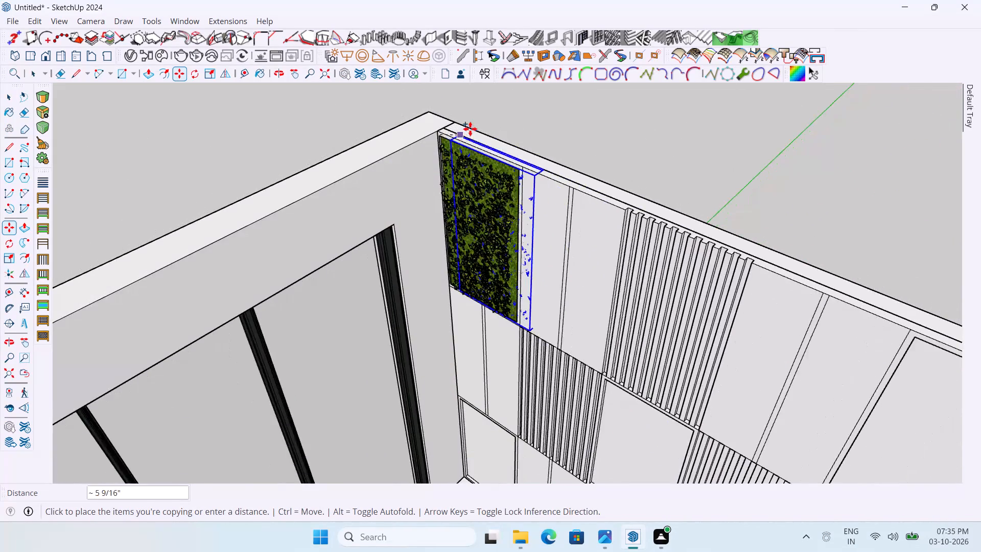
pyautogui.scroll(-4, 470, 129)
pyautogui.scroll(14, 710, 256)
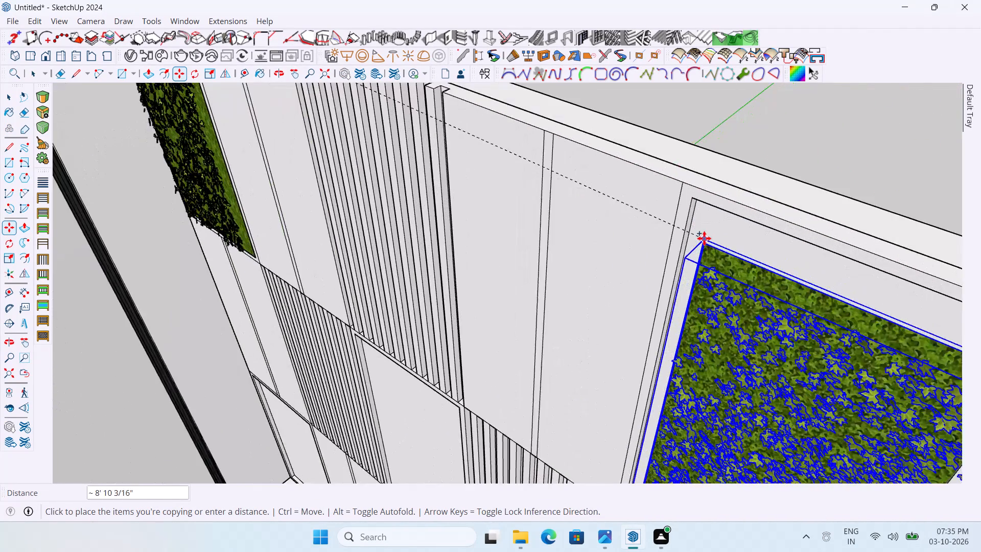
pyautogui.scroll(5, 704, 238)
pyautogui.moveTo(696, 225); pyautogui.dragTo(707, 43, button='middle')
pyautogui.scroll(2, 708, 182)
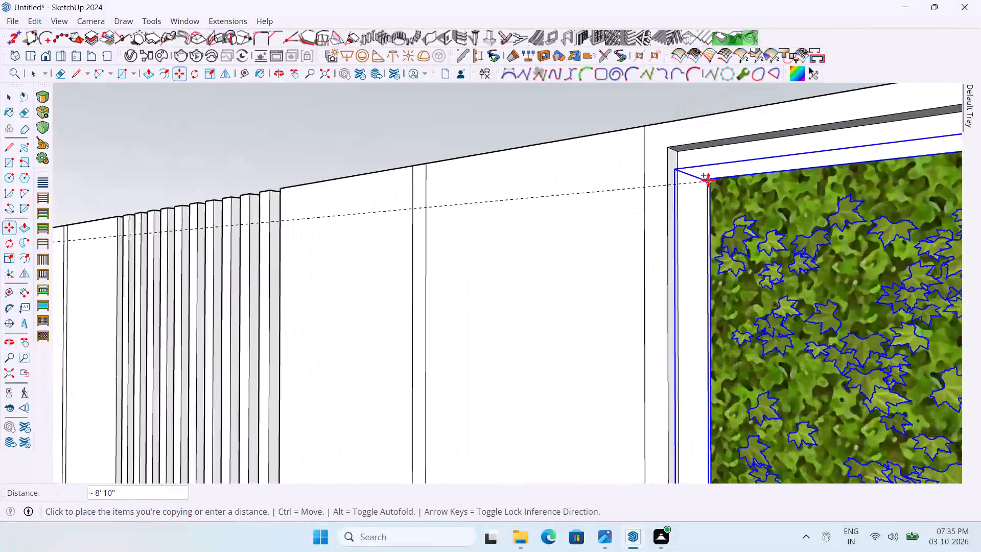
pyautogui.scroll(6, 708, 180)
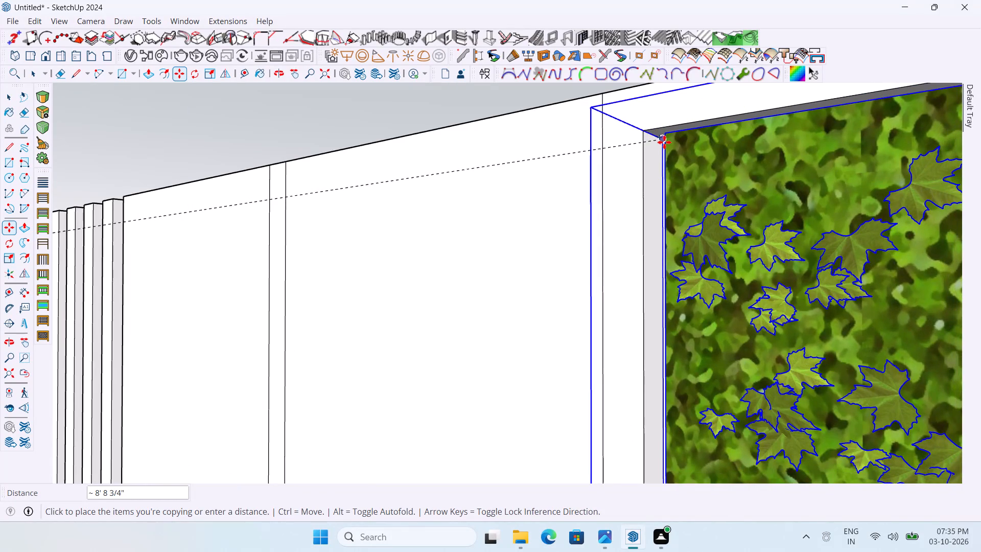
pyautogui.keyDown('ctrl'); pyautogui.click(664, 142); pyautogui.keyUp('ctrl')
# Copy the green panel group from the upper-right recess to the upper corner of the middle row's central framed recess.
pyautogui.keyDown('ctrl'); pyautogui.click(664, 141); pyautogui.keyUp('ctrl')
pyautogui.scroll(-13, 508, 186)
pyautogui.scroll(-7, 437, 152)
pyautogui.scroll(-13, 551, 176)
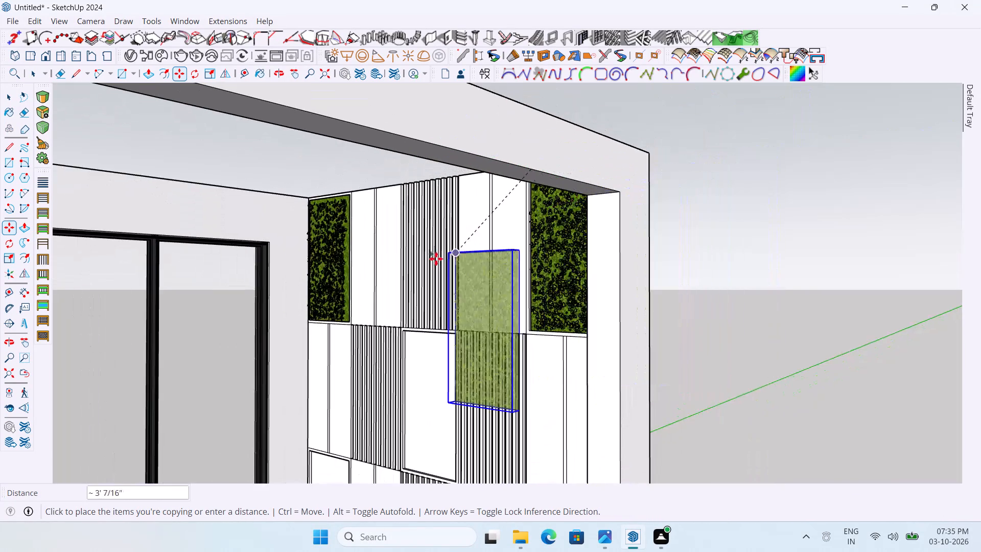
pyautogui.scroll(13, 442, 266)
pyautogui.moveTo(398, 365); pyautogui.dragTo(431, 284, button='middle')
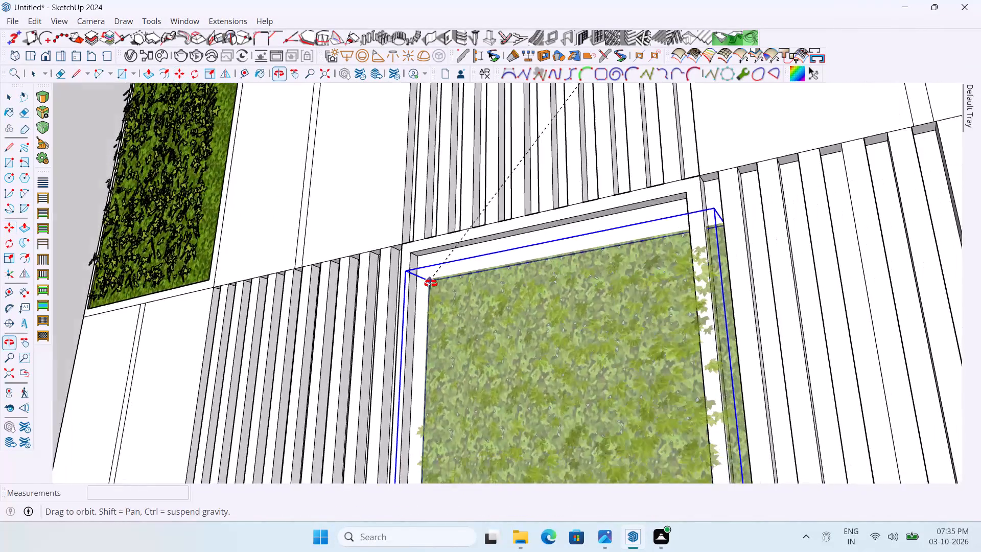
pyautogui.moveTo(431, 284); pyautogui.dragTo(431, 277, button='middle')
pyautogui.scroll(9, 416, 244)
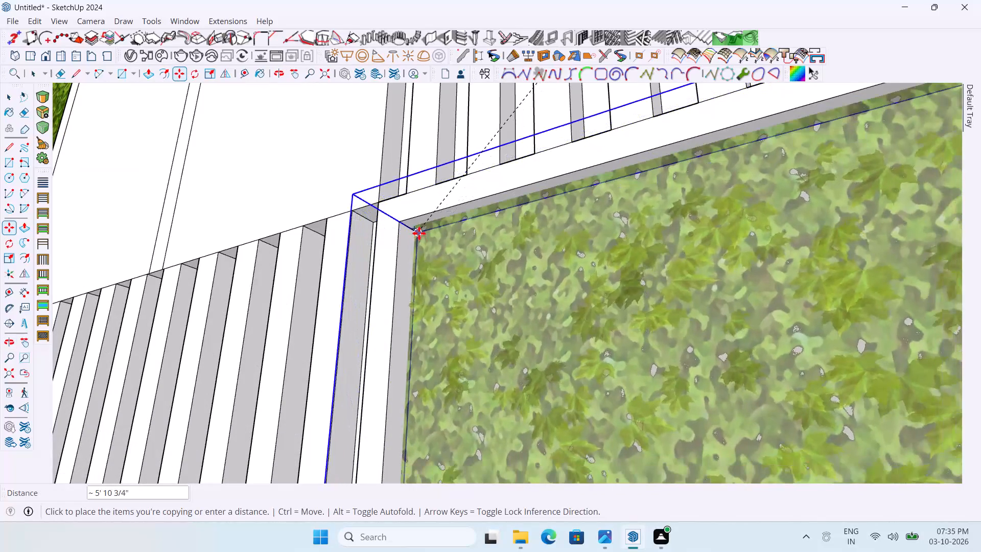
pyautogui.click(419, 233)
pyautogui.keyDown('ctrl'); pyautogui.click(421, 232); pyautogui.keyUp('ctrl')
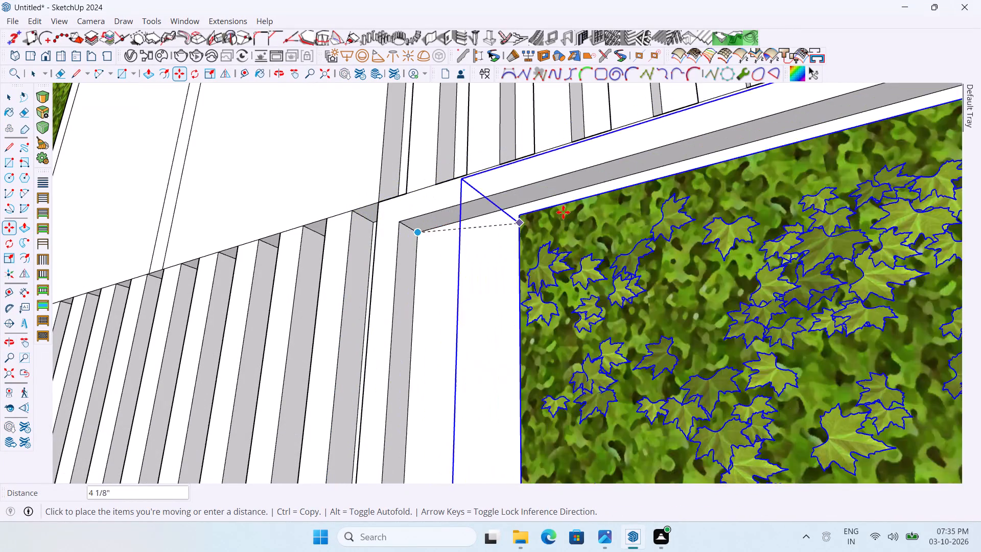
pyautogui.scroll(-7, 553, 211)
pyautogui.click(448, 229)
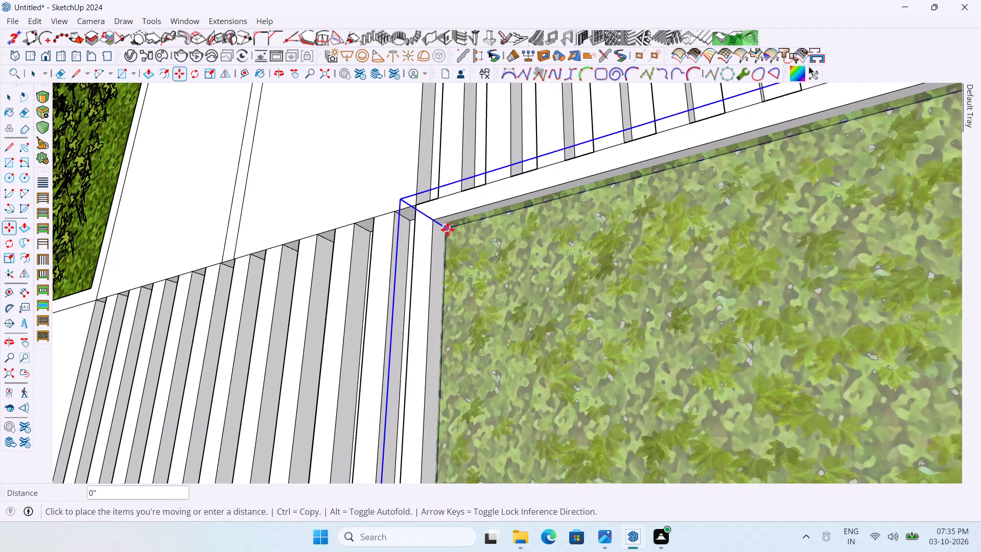
# Copy the green panel group from the central recess to the upper corner of the back wall's lower-left framed recess.
pyautogui.keyDown('ctrl'); pyautogui.click(447, 224); pyautogui.keyUp('ctrl')
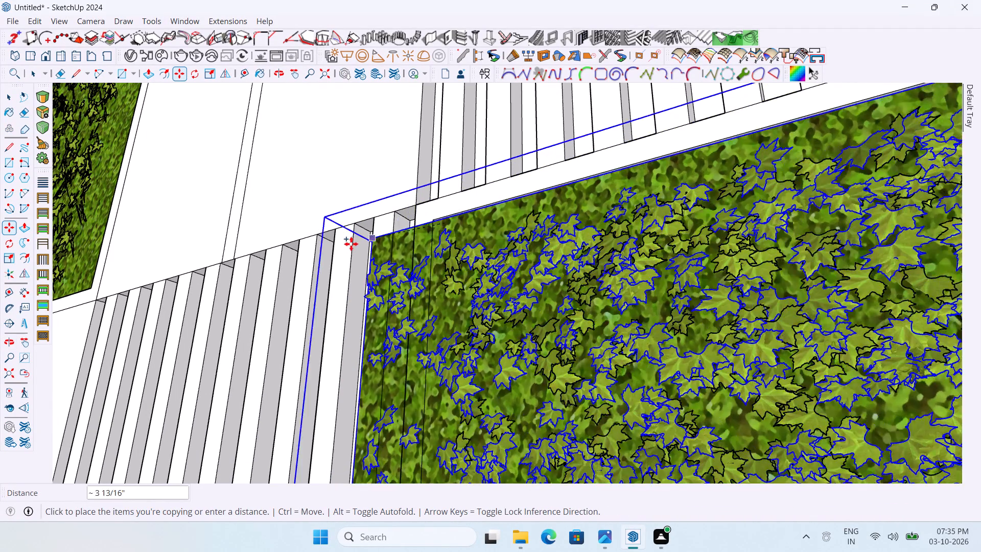
pyautogui.scroll(-7, 355, 248)
pyautogui.scroll(-3, 556, 317)
pyautogui.scroll(-17, 590, 279)
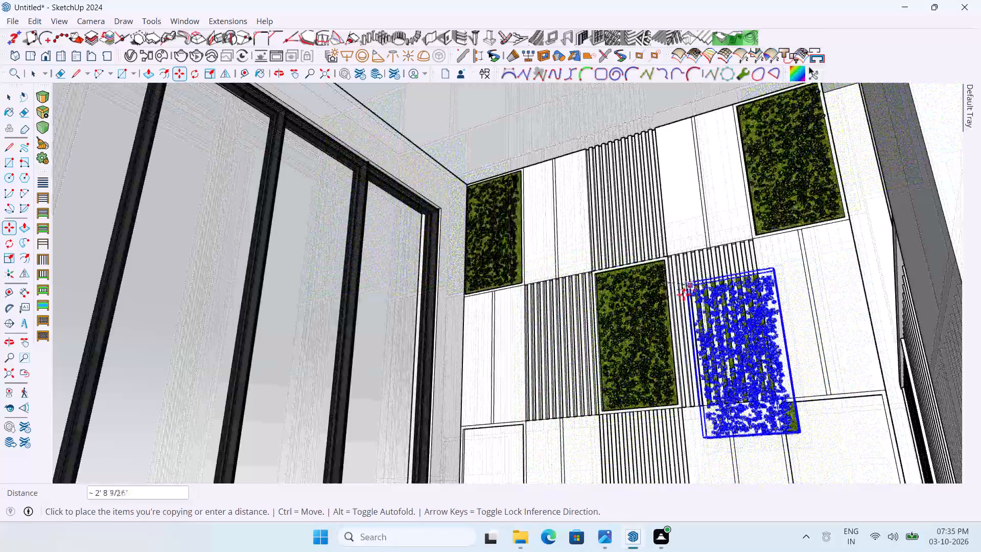
pyautogui.scroll(-3, 685, 284)
pyautogui.moveTo(689, 287); pyautogui.dragTo(710, 407, button='middle')
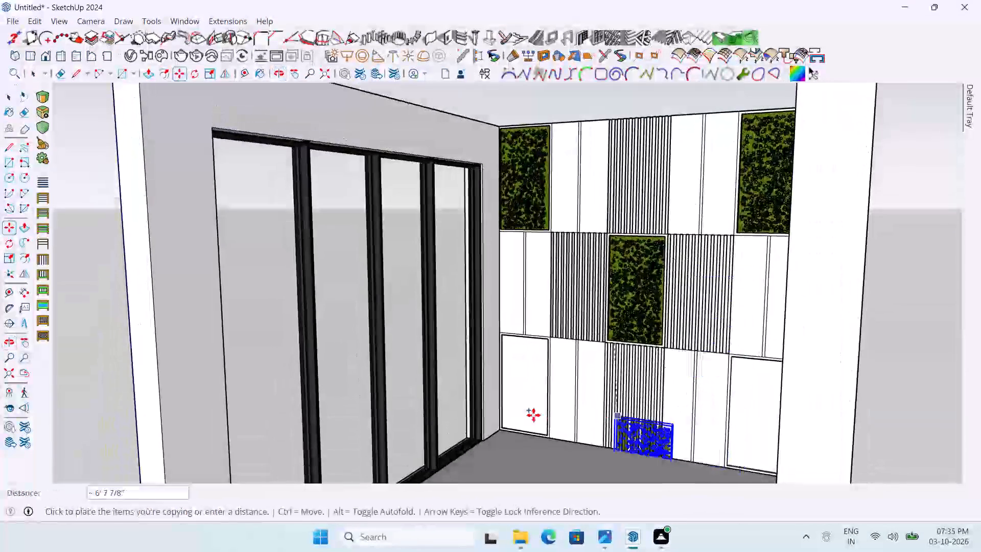
pyautogui.scroll(6, 534, 416)
pyautogui.scroll(5, 511, 359)
pyautogui.moveTo(502, 280); pyautogui.dragTo(431, 105, button='middle')
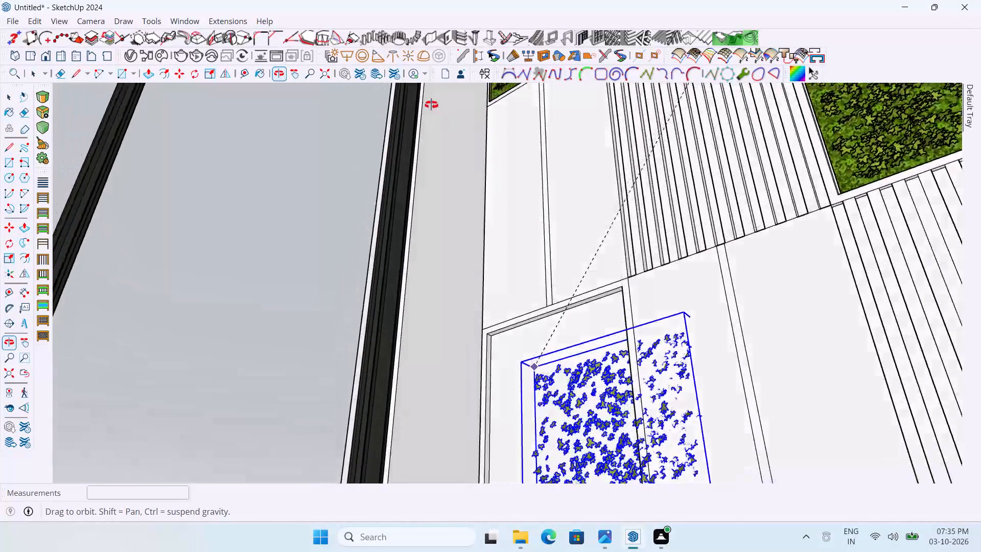
pyautogui.moveTo(431, 105); pyautogui.dragTo(429, 103, button='middle')
pyautogui.scroll(4, 601, 386)
pyautogui.scroll(9, 503, 364)
pyautogui.scroll(3, 454, 306)
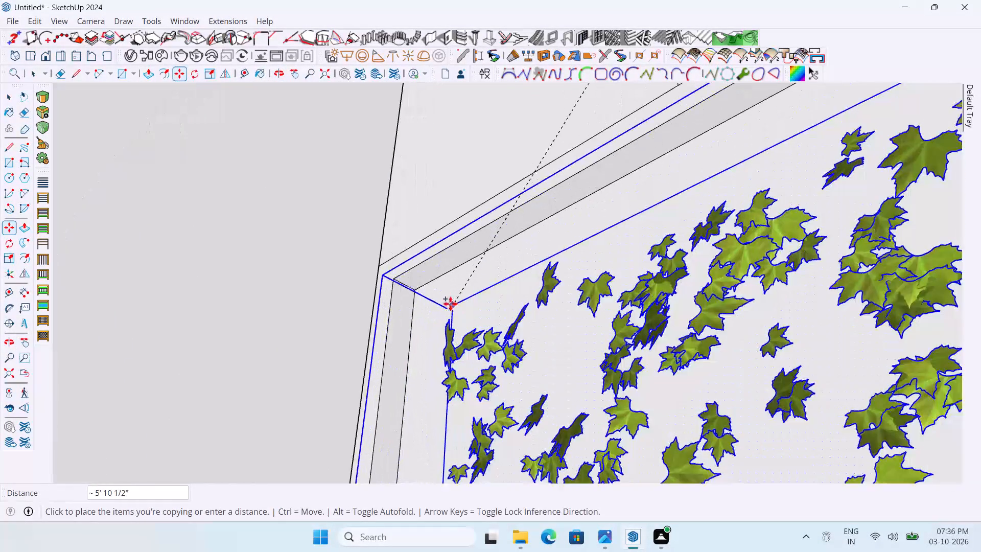
pyautogui.click(417, 292)
pyautogui.scroll(-6, 391, 266)
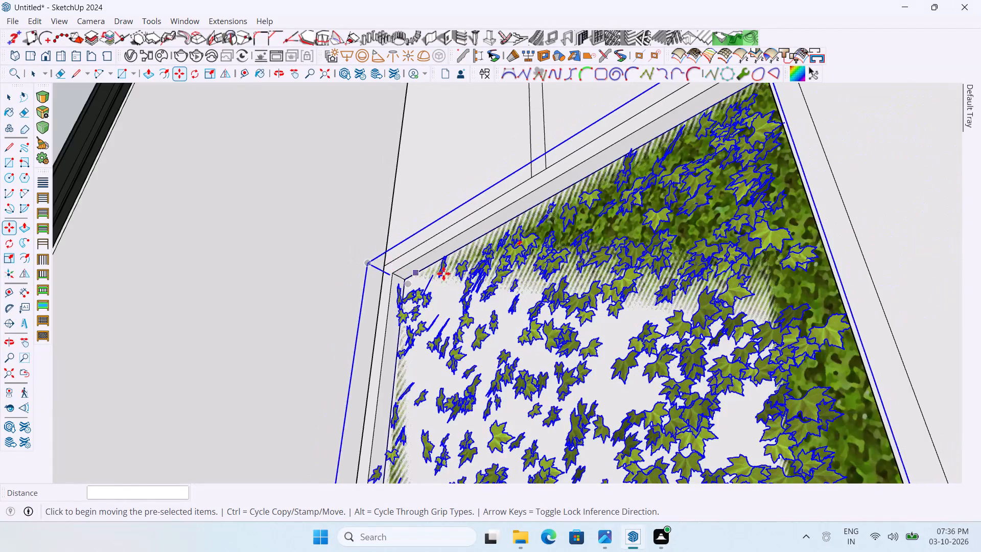
pyautogui.scroll(-10, 443, 273)
pyautogui.moveTo(576, 294); pyautogui.dragTo(626, 433, button='middle')
pyautogui.scroll(-9, 582, 348)
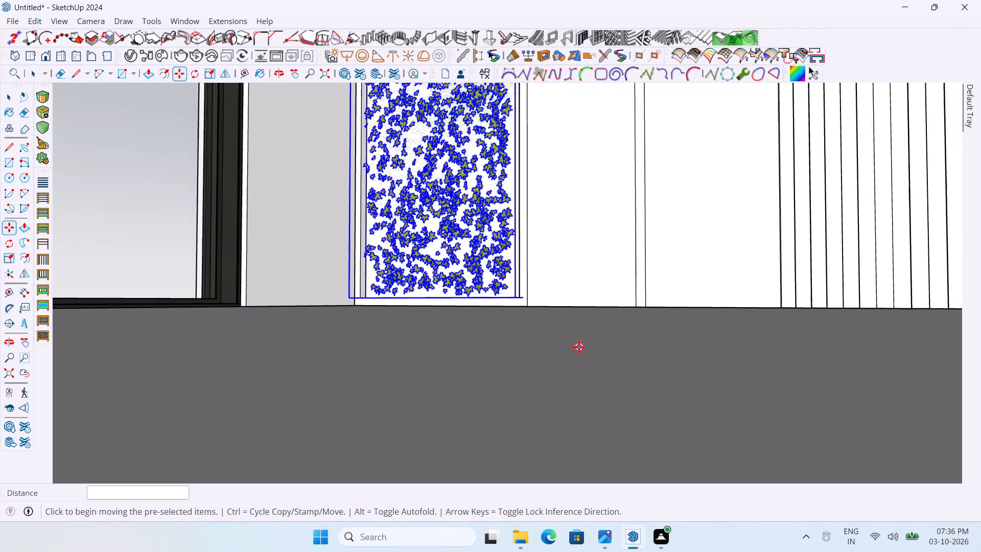
pyautogui.scroll(-15, 579, 347)
pyautogui.press('space')
pyautogui.scroll(-20, 574, 336)
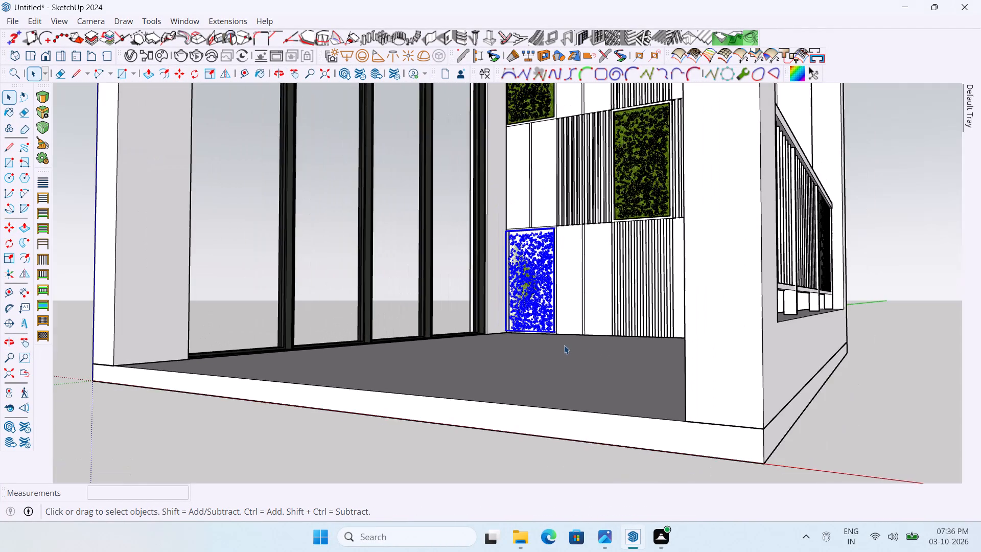
# Move the lower-left green panel group about 1/2" forward along the green axis, out of its recess.
pyautogui.moveTo(588, 352); pyautogui.dragTo(635, 494, button='middle')
pyautogui.scroll(12, 494, 245)
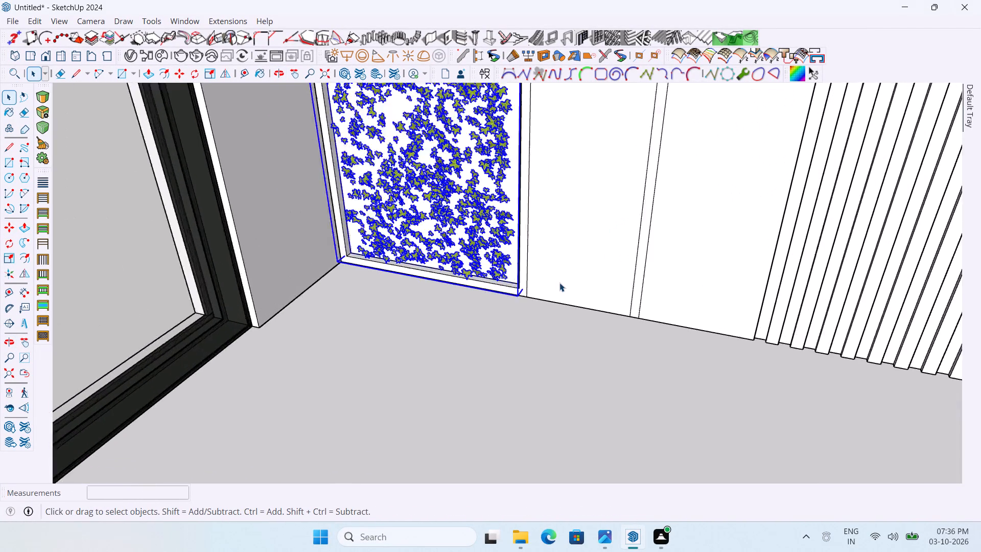
pyautogui.scroll(7, 559, 283)
pyautogui.press('m')
pyautogui.scroll(4, 550, 330)
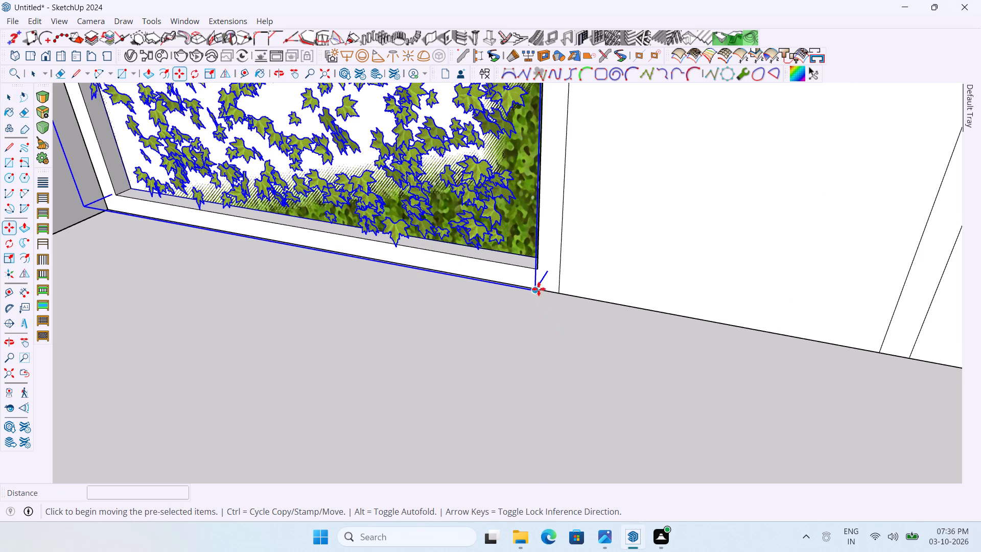
pyautogui.click(535, 291)
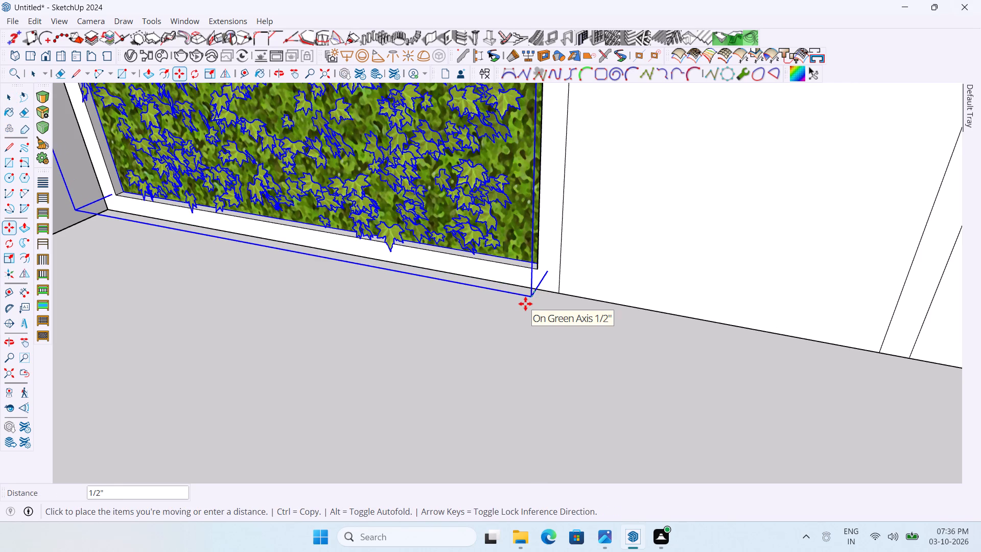
pyautogui.click(525, 304)
# Copy the green panel group from the lower-left recess to the matching upper corner of the back wall's lower-right framed recess.
pyautogui.scroll(-10, 543, 307)
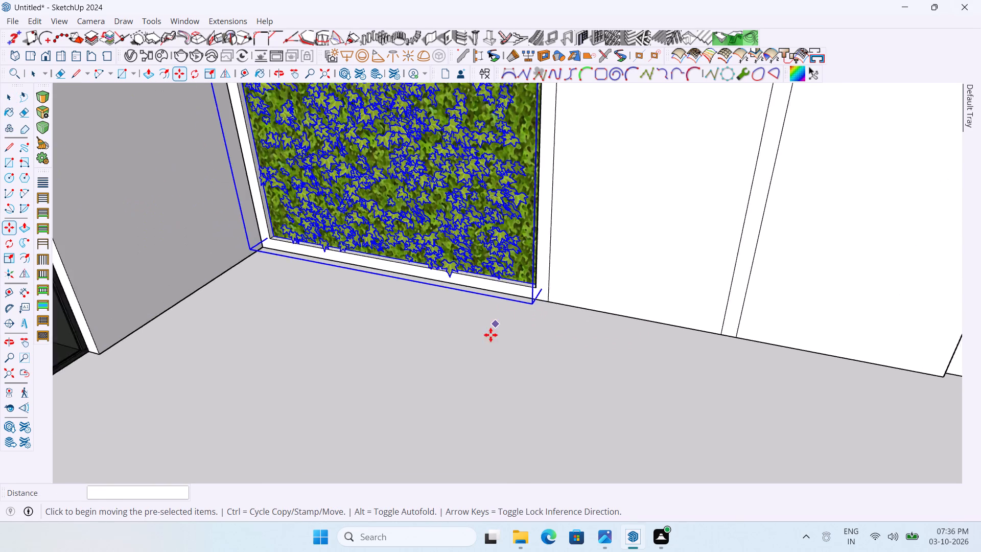
pyautogui.scroll(-10, 491, 335)
pyautogui.moveTo(482, 315); pyautogui.dragTo(450, 124, button='middle')
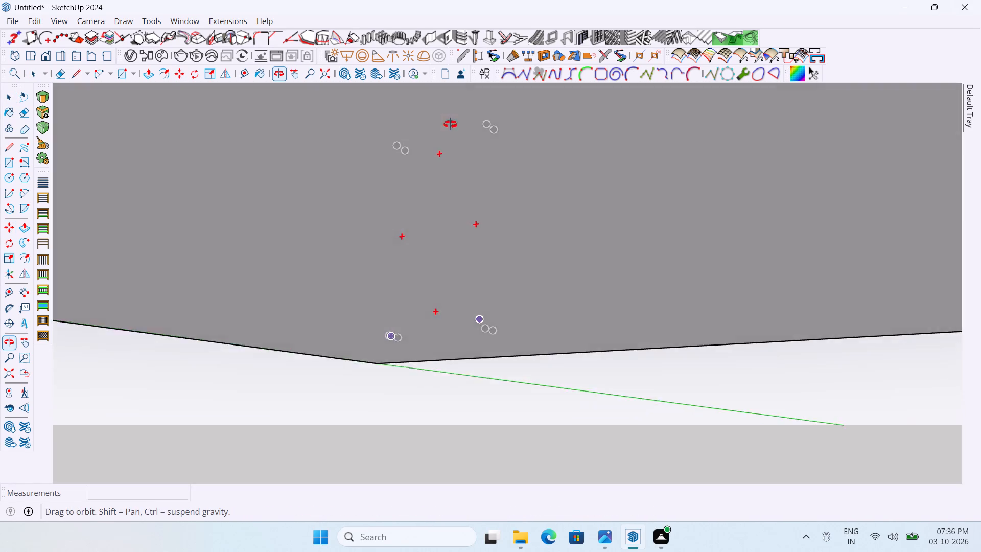
pyautogui.moveTo(450, 124); pyautogui.dragTo(458, 184, button='middle')
pyautogui.scroll(4, 511, 77)
pyautogui.scroll(-5, 346, 275)
pyautogui.moveTo(459, 268); pyautogui.dragTo(549, 300, button='middle')
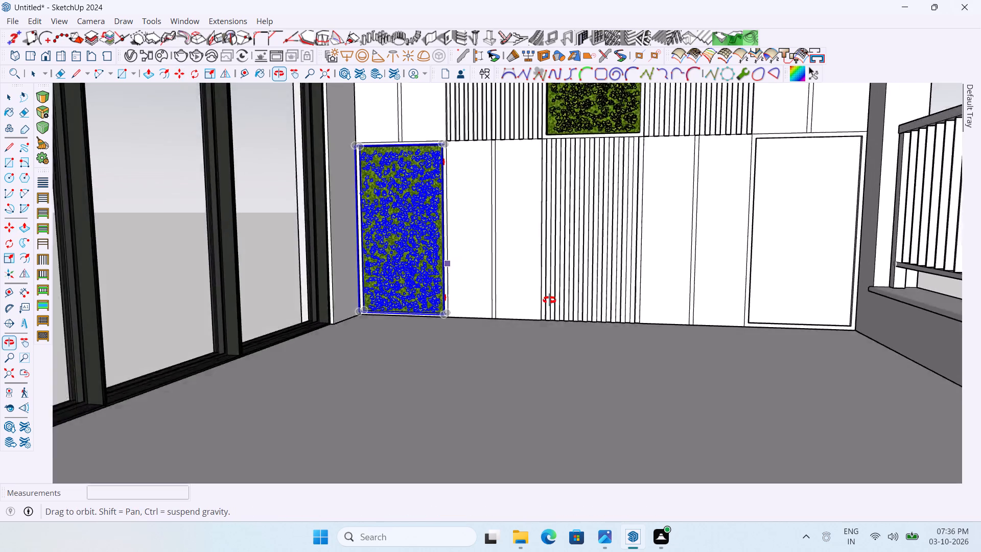
pyautogui.moveTo(549, 300); pyautogui.dragTo(585, 311, button='middle')
pyautogui.scroll(12, 443, 112)
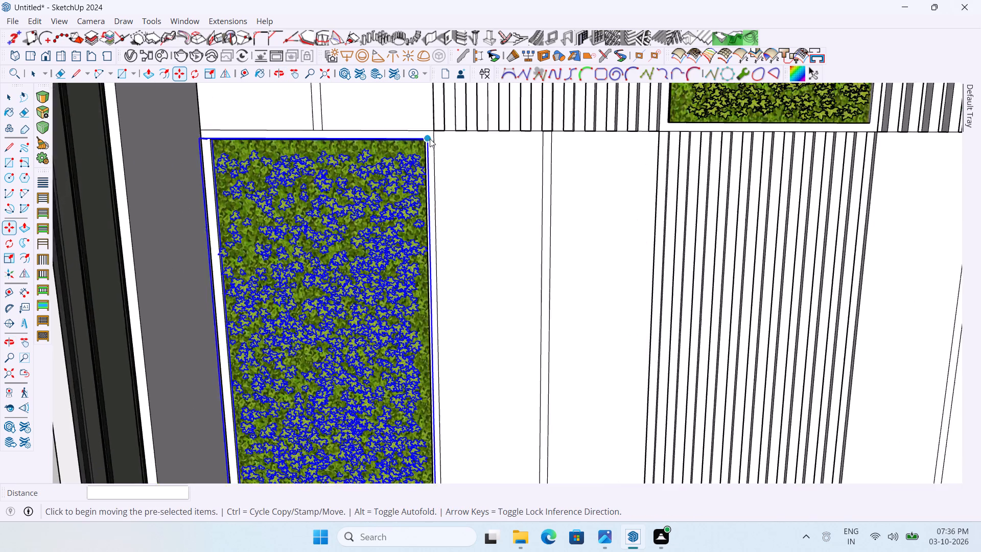
pyautogui.scroll(18, 430, 139)
pyautogui.scroll(4, 443, 150)
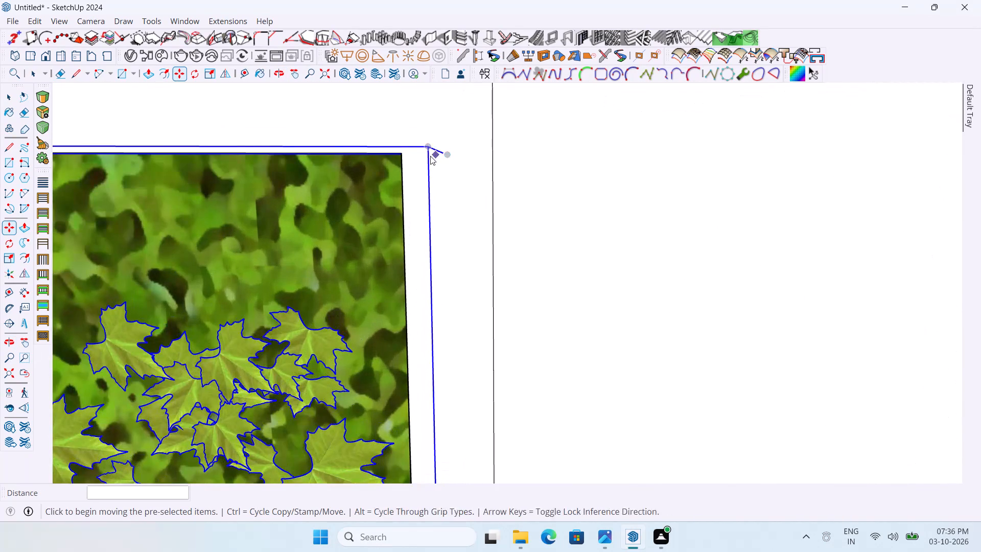
pyautogui.press('m')
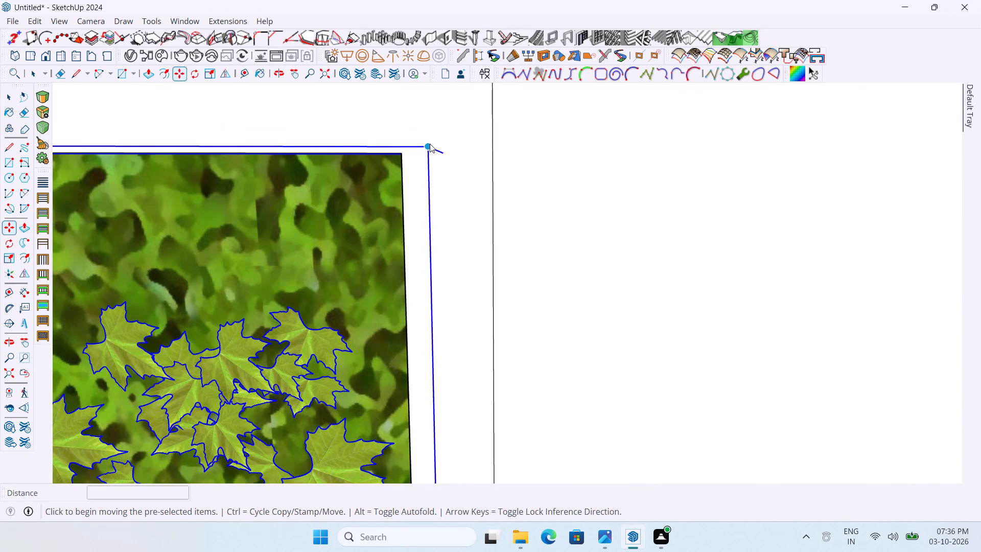
pyautogui.keyDown('ctrl'); pyautogui.click(430, 147); pyautogui.keyUp('ctrl')
pyautogui.scroll(-18, 452, 158)
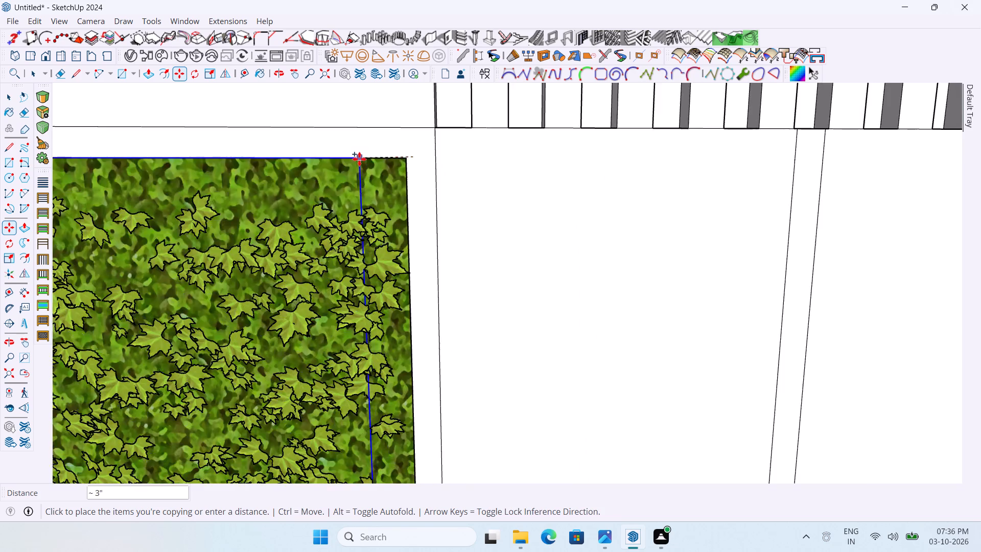
pyautogui.scroll(-16, 359, 159)
pyautogui.scroll(-5, 346, 156)
pyautogui.scroll(4, 757, 174)
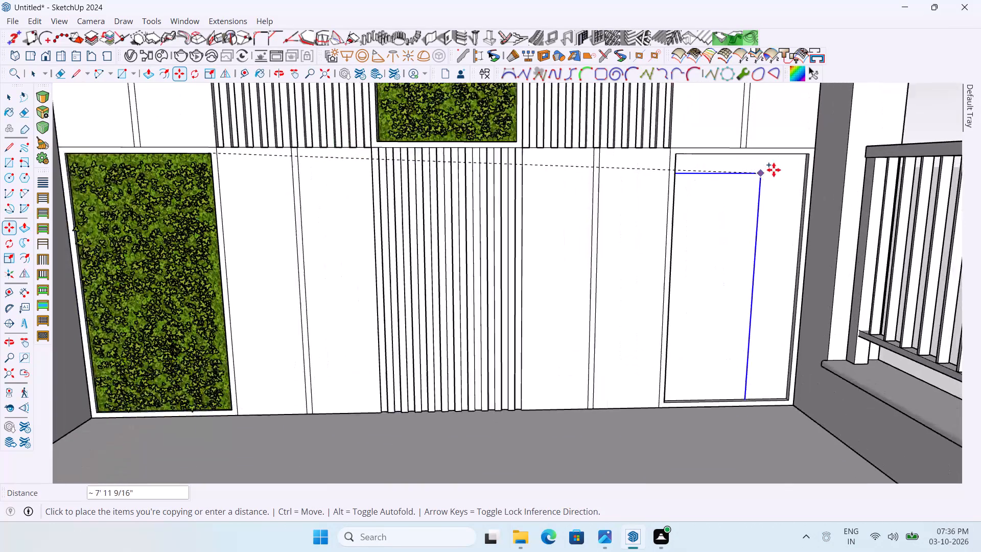
pyautogui.scroll(7, 790, 167)
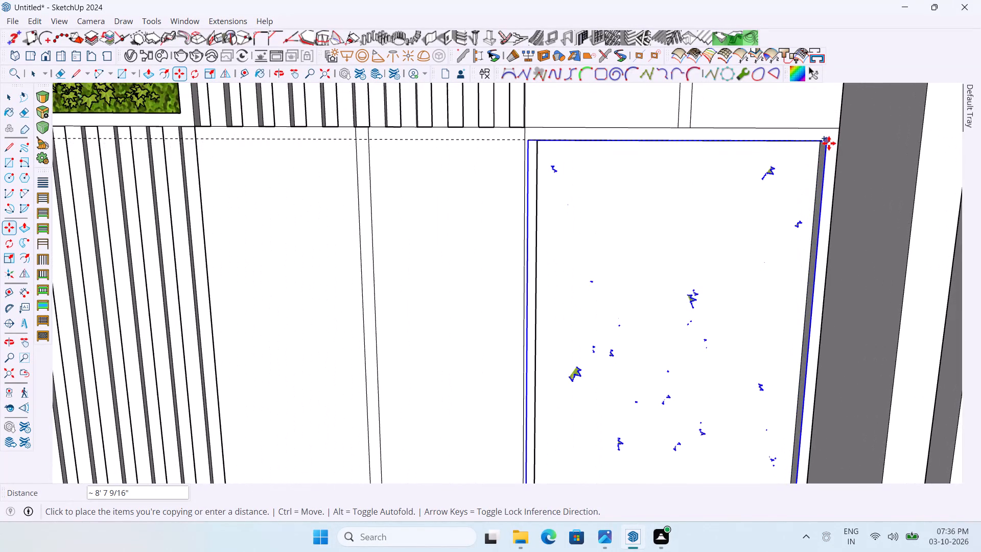
pyautogui.click(829, 143)
# Move the lower-right green panel copy about 2 1/8" forward along the green axis, and deselect it.
pyautogui.scroll(-10, 675, 187)
pyautogui.moveTo(694, 297); pyautogui.dragTo(723, 348, button='middle')
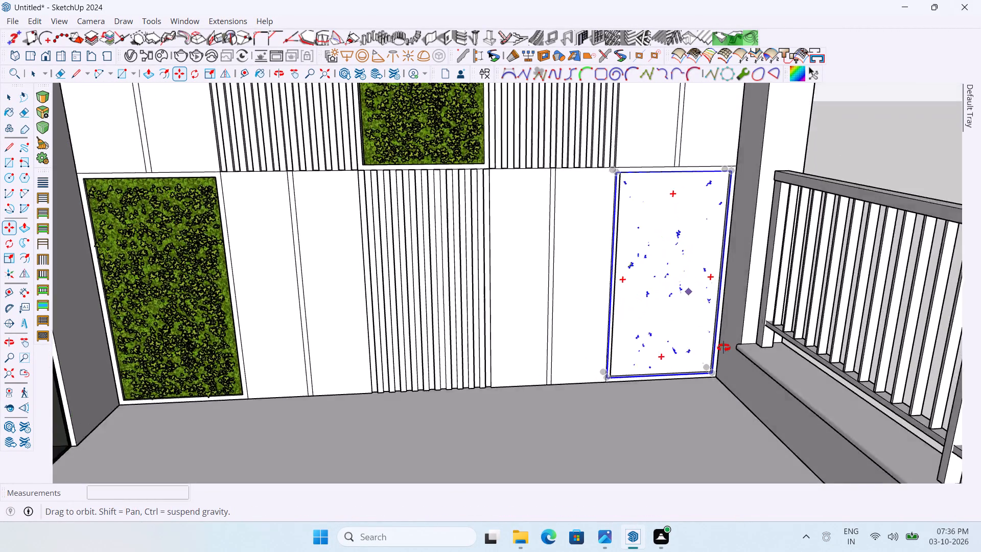
pyautogui.moveTo(723, 348); pyautogui.dragTo(797, 402, button='middle')
pyautogui.scroll(10, 574, 332)
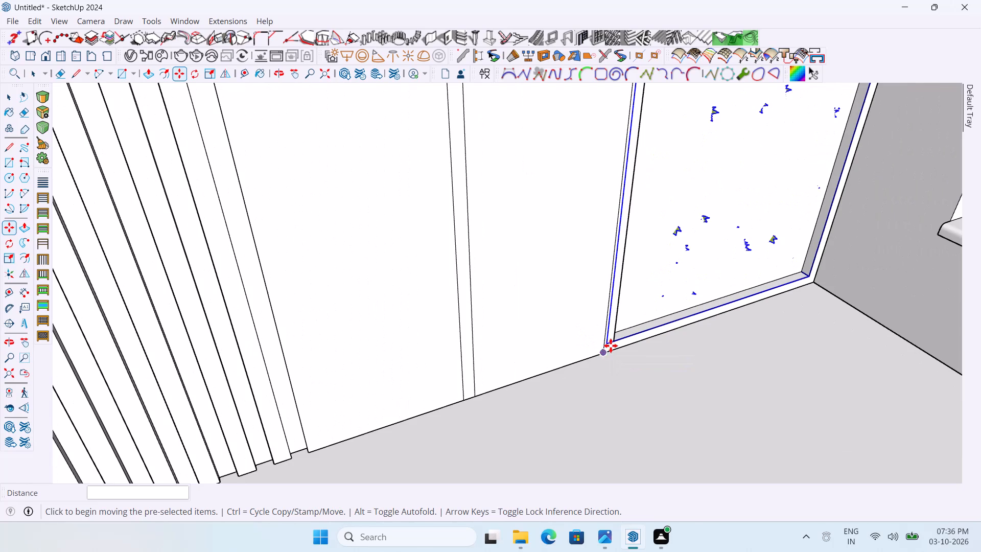
pyautogui.press('m')
pyautogui.scroll(4, 611, 346)
pyautogui.click(605, 342)
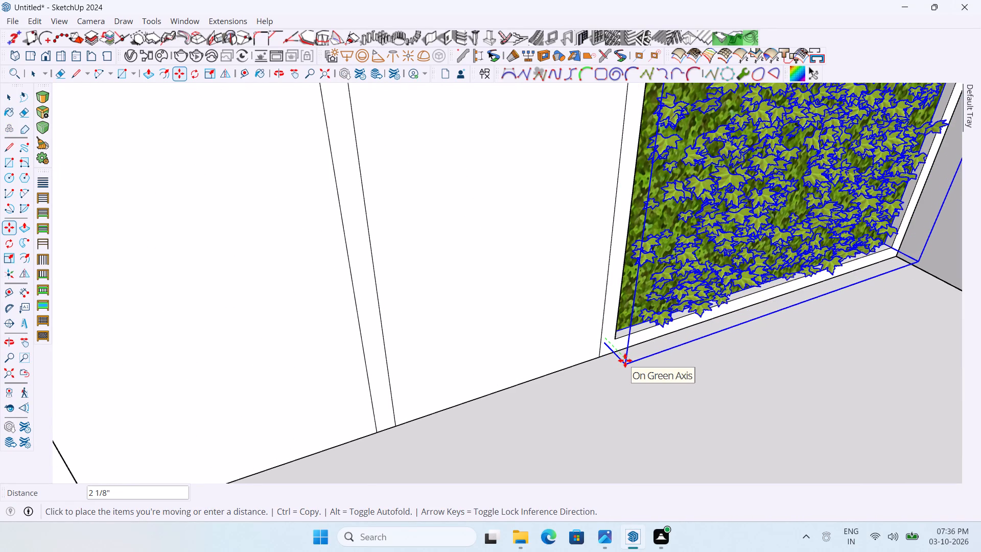
pyautogui.click(625, 360)
pyautogui.scroll(-14, 578, 342)
pyautogui.scroll(-7, 575, 334)
pyautogui.press('space')
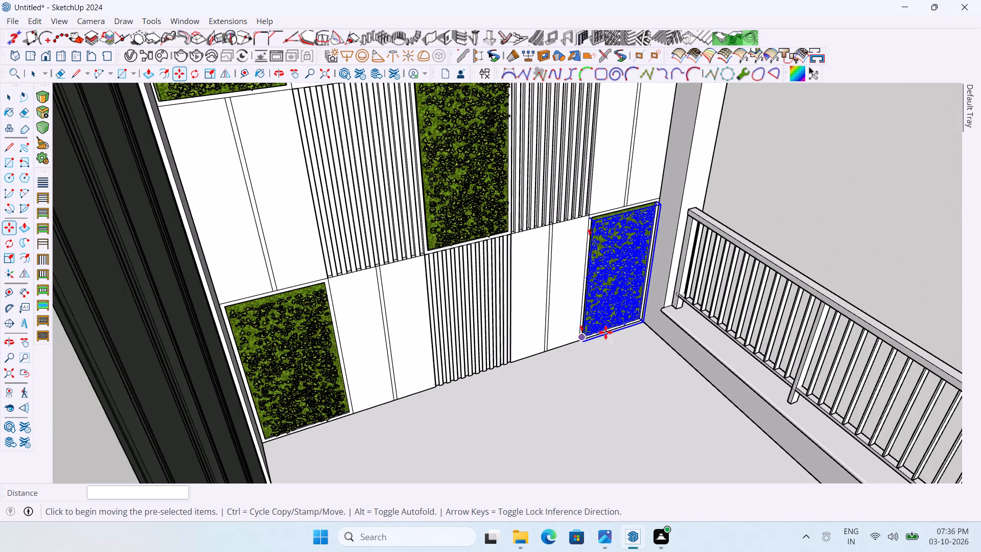
pyautogui.click(768, 192)
# Examine the back wall's green panel layout and compare it with the wall and ceiling design in the reference picture.
pyautogui.scroll(-5, 539, 242)
pyautogui.moveTo(651, 265); pyautogui.dragTo(586, 119, button='middle')
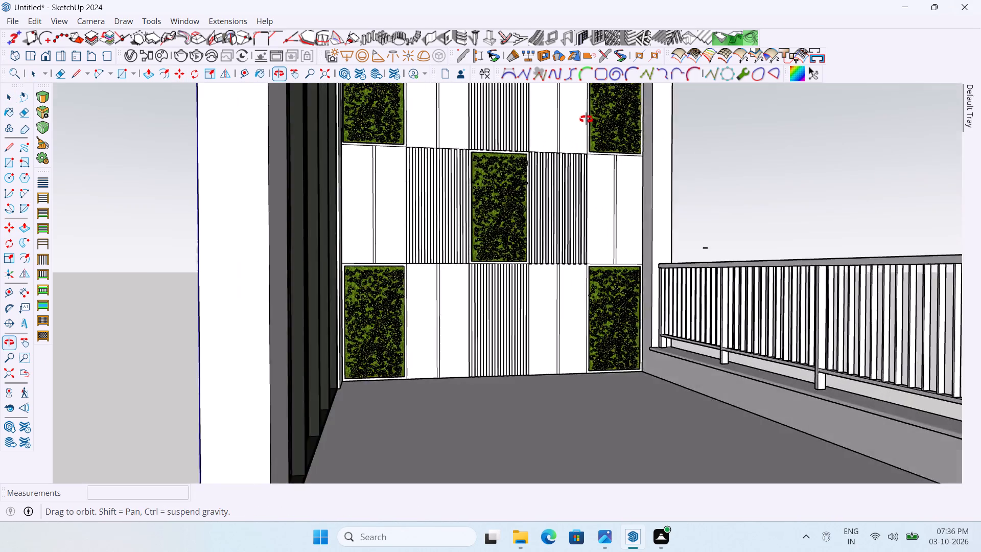
pyautogui.moveTo(586, 119); pyautogui.dragTo(532, 205, button='middle')
pyautogui.scroll(-7, 526, 284)
pyautogui.scroll(7, 560, 157)
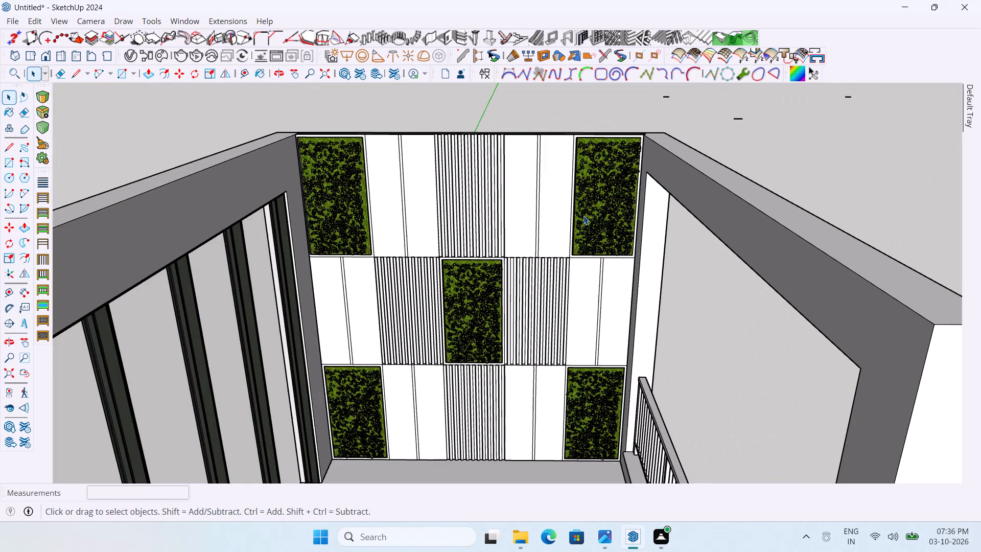
pyautogui.moveTo(603, 223); pyautogui.dragTo(556, 146, button='middle')
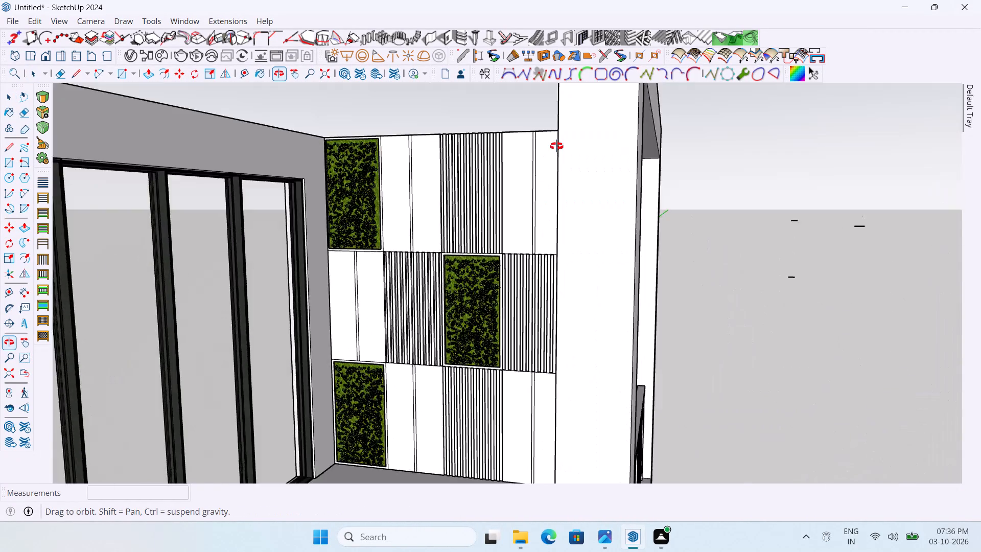
pyautogui.moveTo(556, 146); pyautogui.dragTo(660, 164, button='middle')
pyautogui.scroll(-16, 330, 177)
pyautogui.scroll(-1, 417, 258)
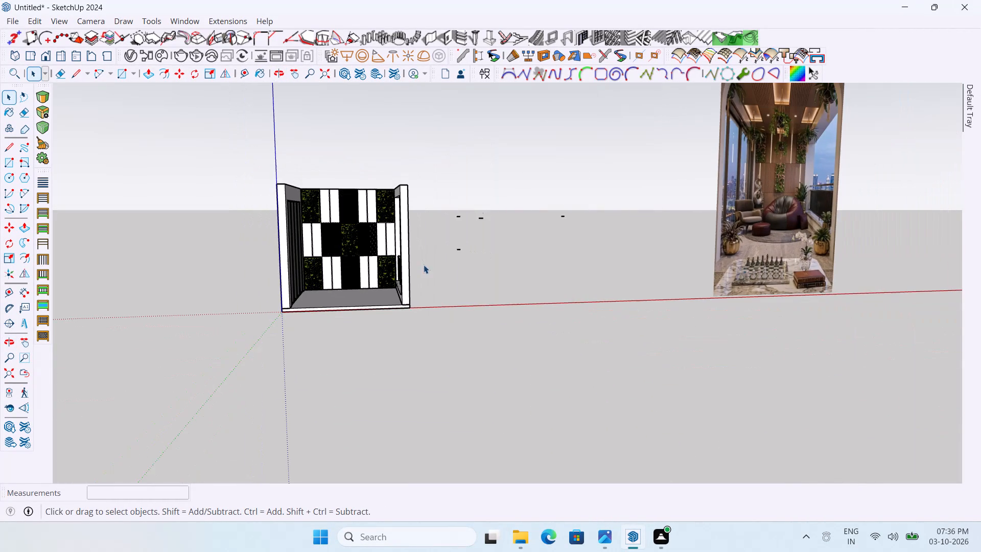
pyautogui.scroll(9, 803, 93)
pyautogui.scroll(5, 793, 140)
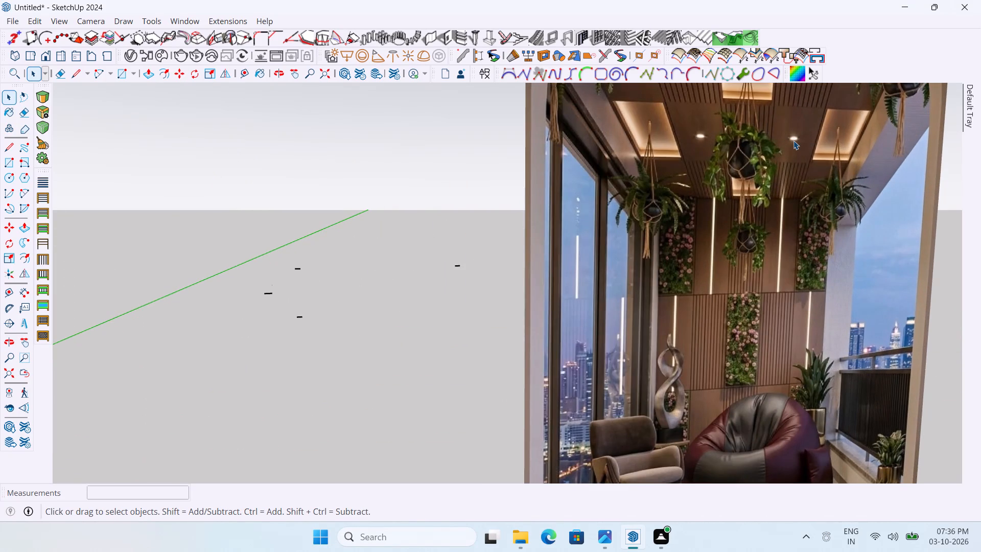
pyautogui.scroll(-5, 796, 139)
pyautogui.scroll(7, 798, 135)
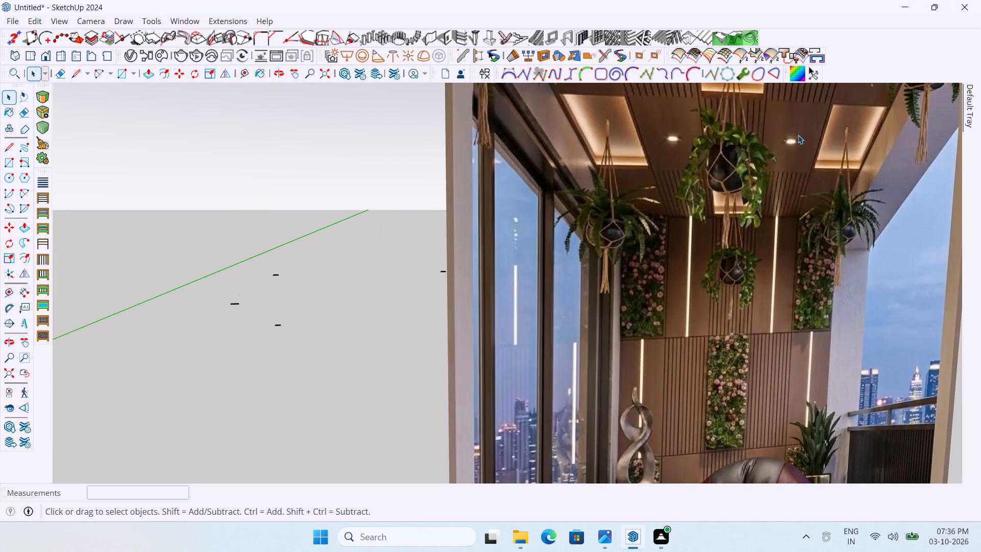
pyautogui.scroll(-3, 798, 135)
pyautogui.scroll(3, 798, 135)
pyautogui.scroll(-4, 798, 135)
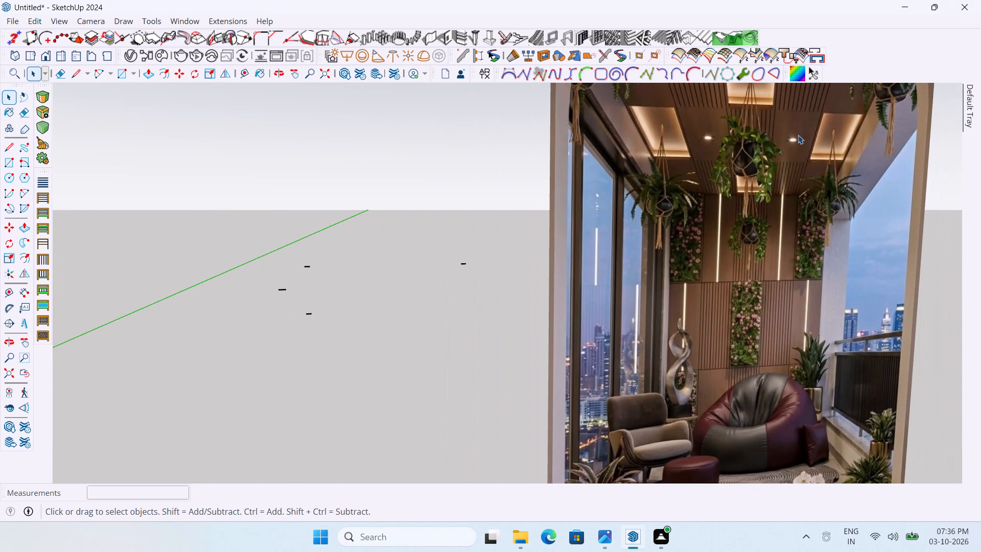
pyautogui.scroll(-3, 728, 263)
pyautogui.scroll(3, 857, 85)
pyautogui.scroll(11, 827, 160)
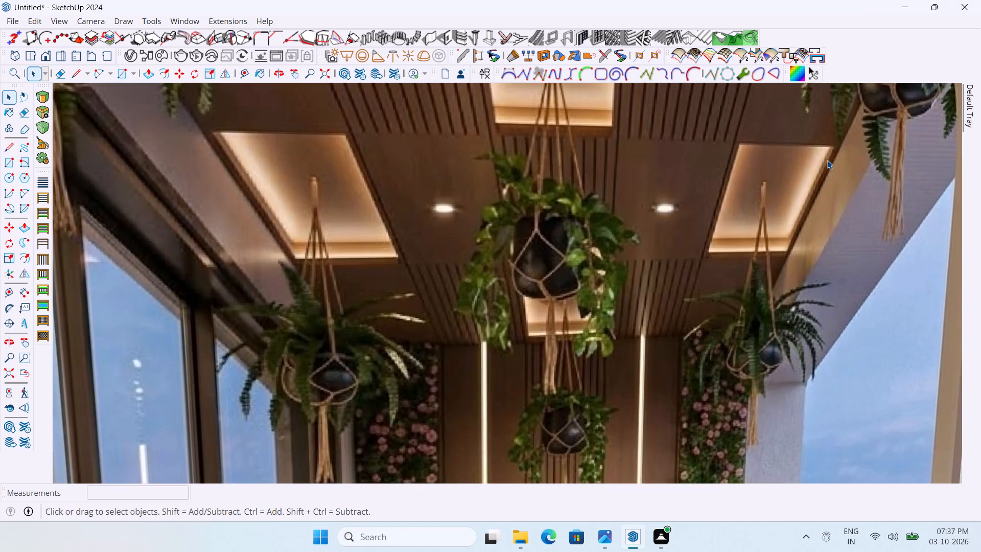
pyautogui.scroll(-6, 827, 160)
pyautogui.scroll(-17, 827, 160)
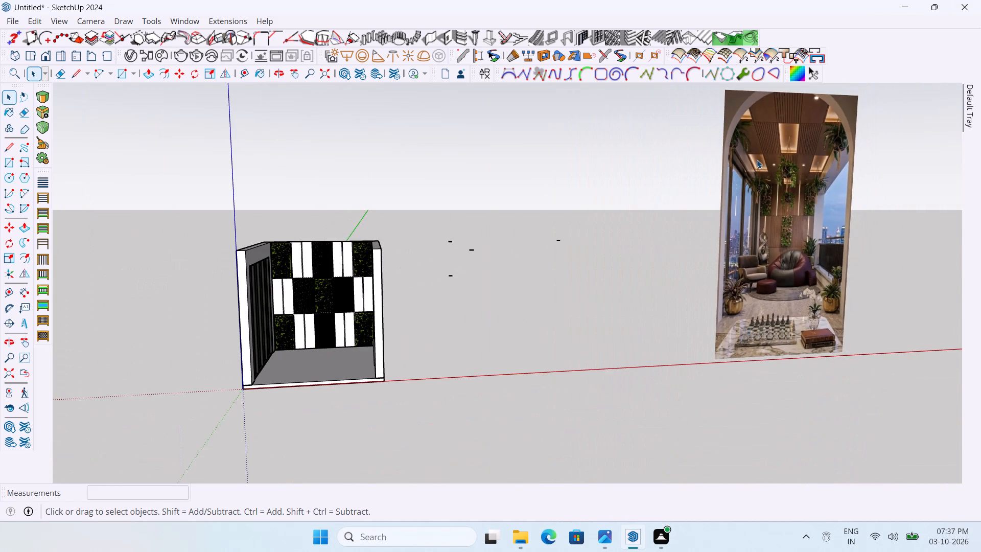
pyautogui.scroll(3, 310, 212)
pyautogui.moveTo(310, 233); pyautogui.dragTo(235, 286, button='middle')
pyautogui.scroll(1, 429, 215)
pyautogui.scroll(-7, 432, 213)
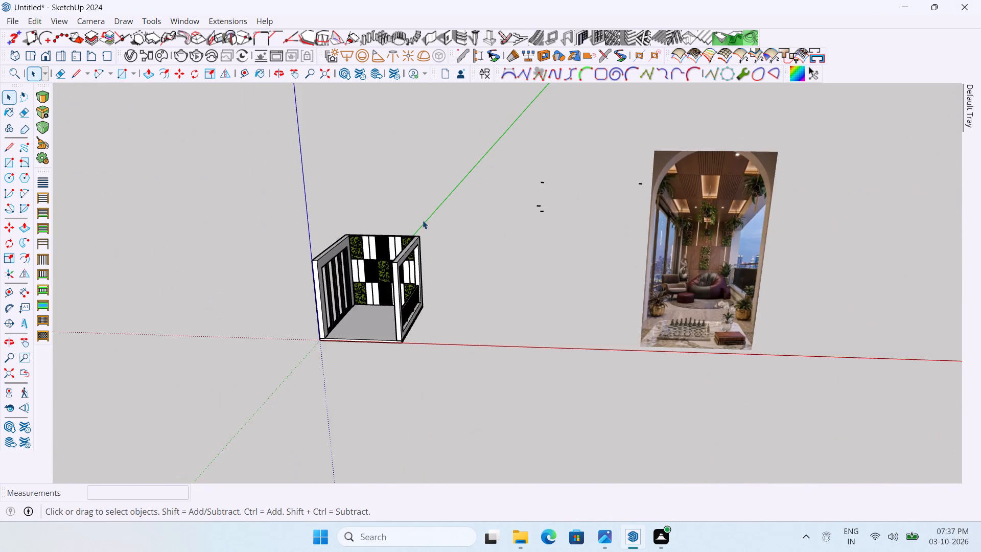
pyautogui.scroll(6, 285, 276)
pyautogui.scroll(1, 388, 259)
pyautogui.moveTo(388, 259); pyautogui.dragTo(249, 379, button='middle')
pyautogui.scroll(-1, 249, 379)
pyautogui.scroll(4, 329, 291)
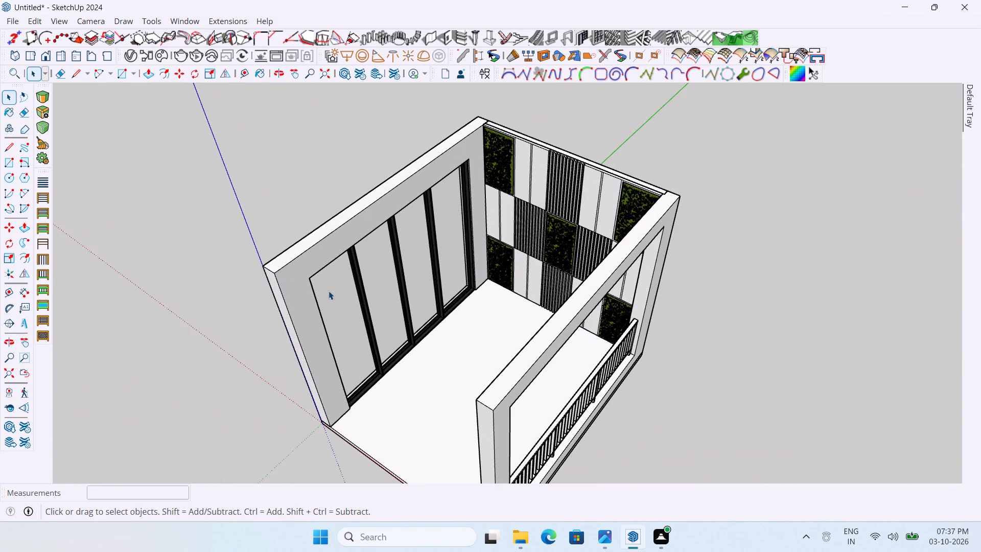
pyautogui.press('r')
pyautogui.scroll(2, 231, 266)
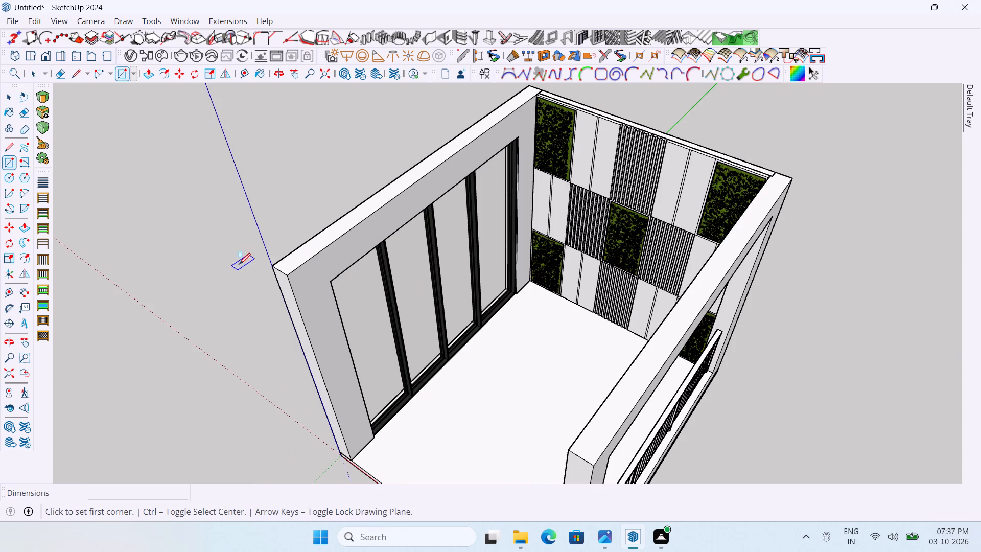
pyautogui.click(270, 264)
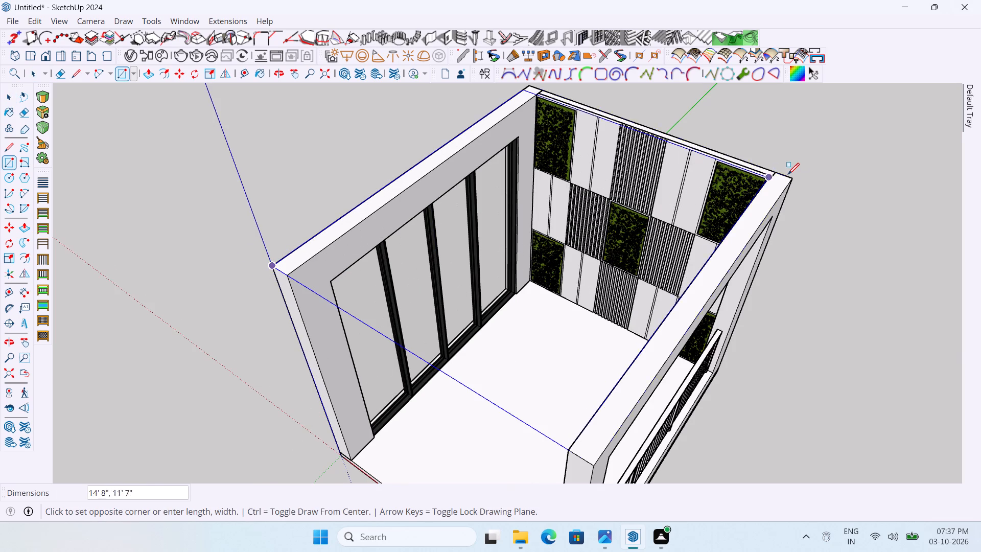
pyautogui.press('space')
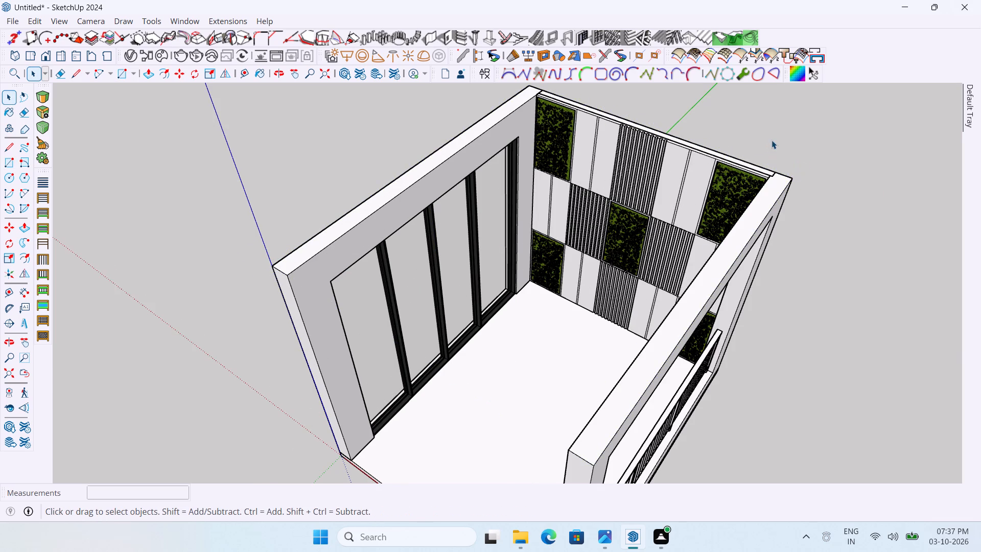
# Open the back wall group for editing and push/pull its end face at the railing-side wall by about 1".
pyautogui.scroll(5, 774, 139)
pyautogui.click(751, 218)
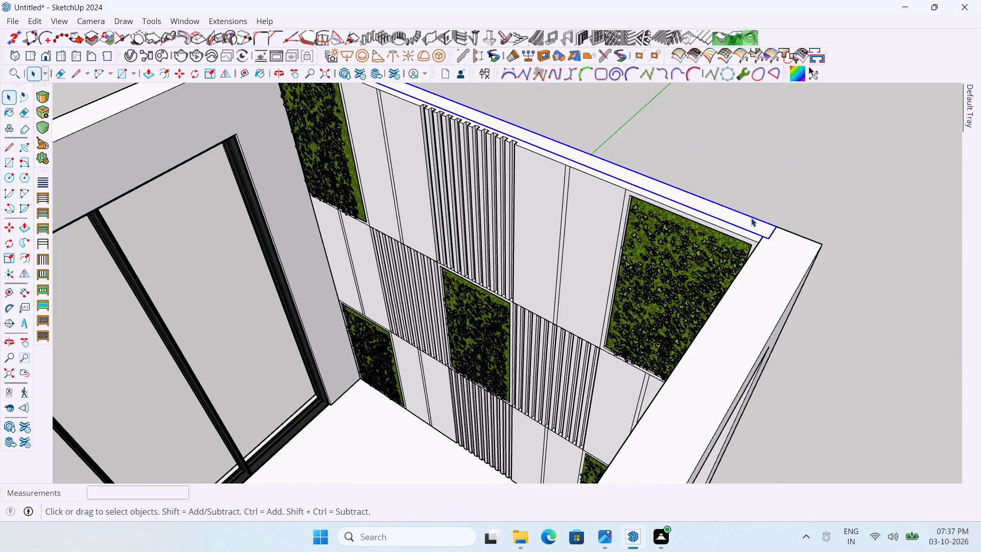
pyautogui.doubleClick(751, 218)
pyautogui.press('p')
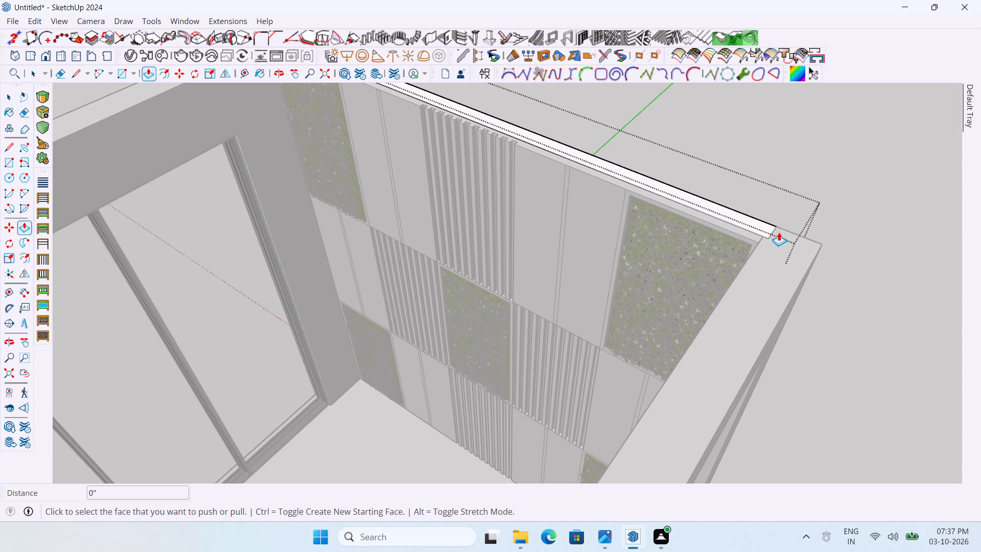
pyautogui.click(779, 232)
pyautogui.scroll(1, 820, 252)
pyautogui.moveTo(813, 253); pyautogui.dragTo(638, 260, button='middle')
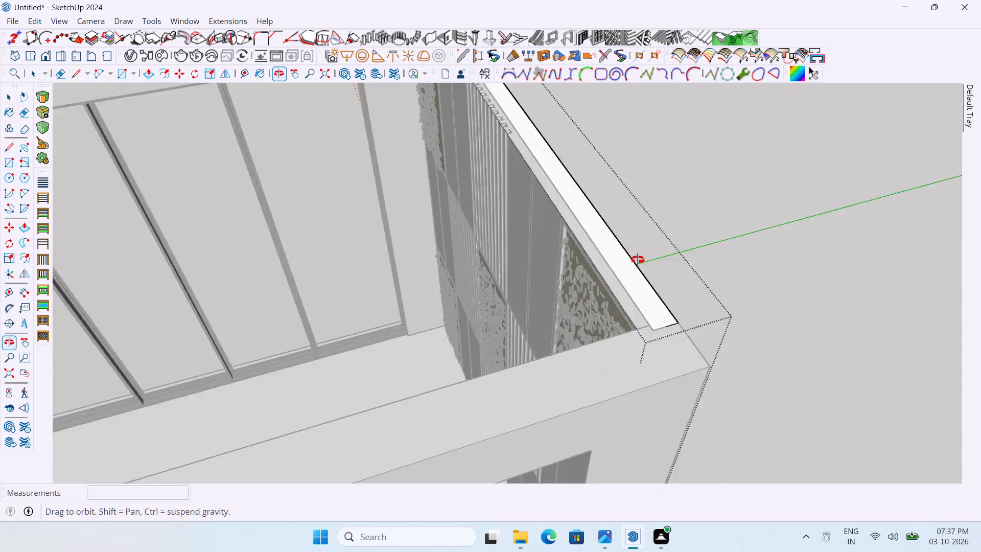
pyautogui.moveTo(638, 260); pyautogui.dragTo(622, 260, button='middle')
pyautogui.scroll(3, 609, 338)
pyautogui.click(623, 360)
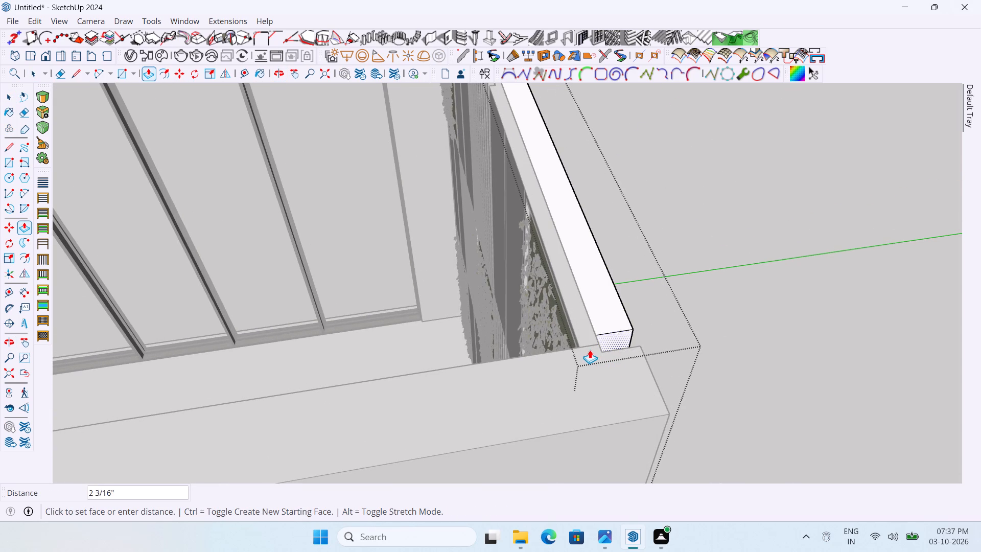
pyautogui.click(581, 347)
pyautogui.moveTo(757, 340); pyautogui.dragTo(449, 326, button='middle')
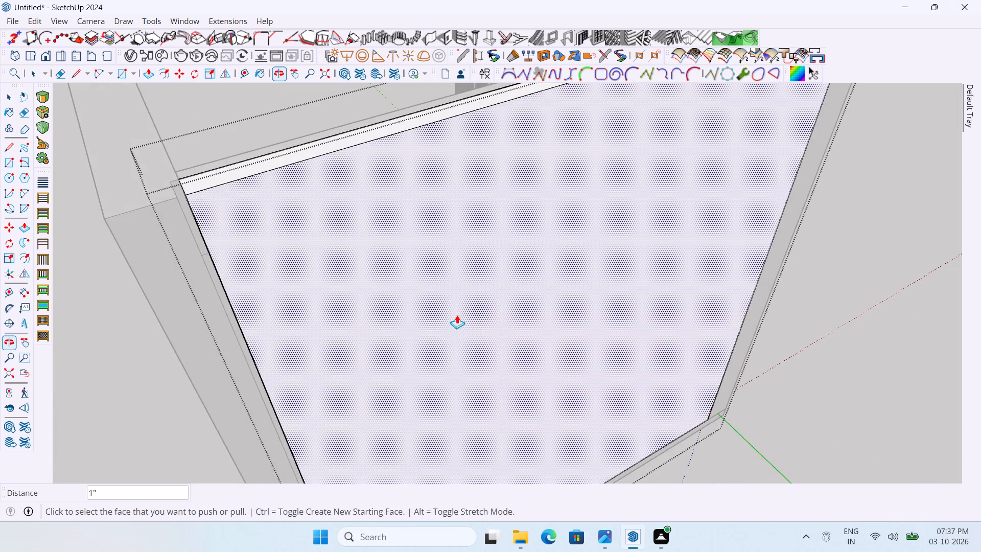
# Open the railing-side wall group and push/pull the small notch face at its back-wall end by about 1 1/4".
pyautogui.scroll(-2, 741, 314)
pyautogui.press('space')
pyautogui.click(803, 405)
pyautogui.scroll(-1, 803, 405)
pyautogui.moveTo(802, 404); pyautogui.dragTo(706, 421, button='middle')
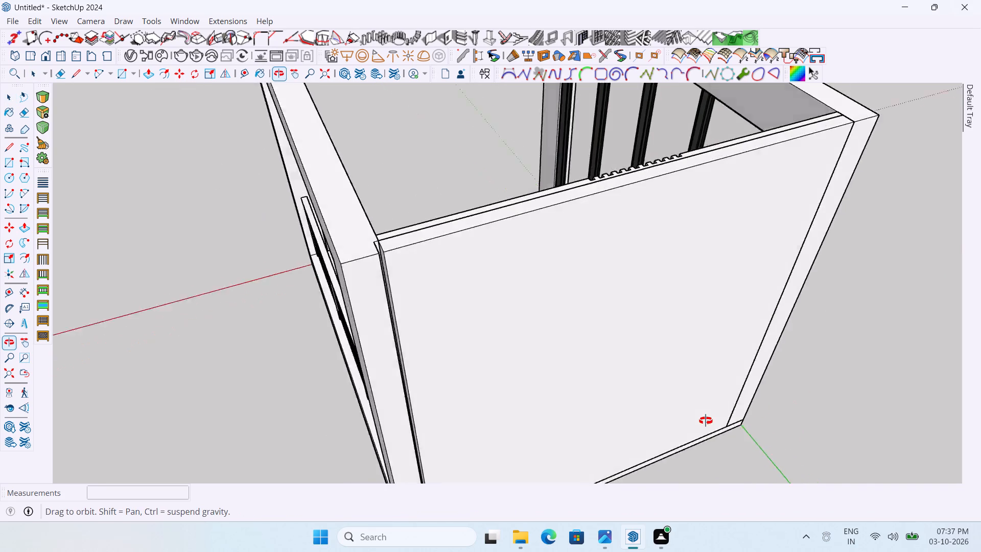
pyautogui.moveTo(706, 421); pyautogui.dragTo(638, 428, button='middle')
pyautogui.doubleClick(276, 232)
pyautogui.scroll(3, 276, 232)
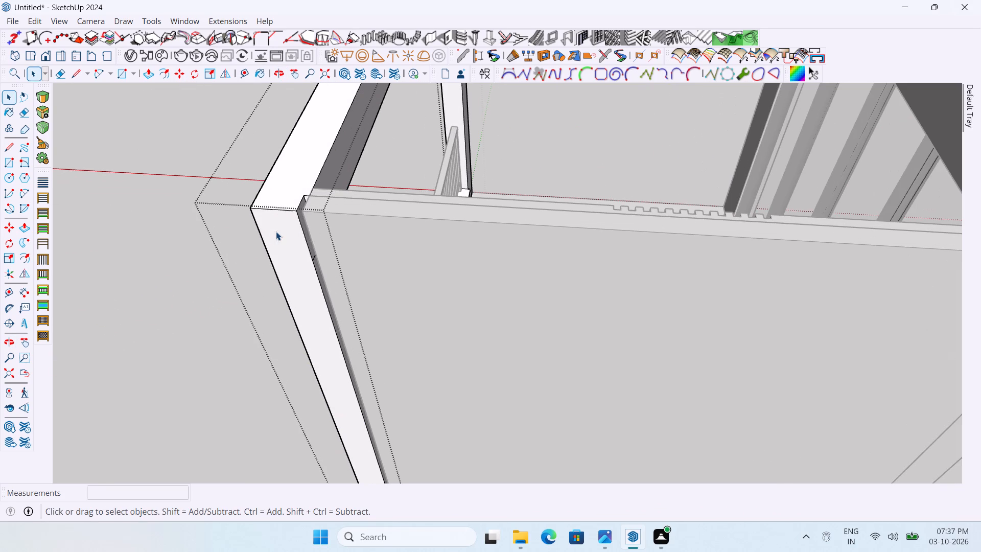
pyautogui.press('p')
pyautogui.scroll(2, 311, 222)
pyautogui.click(300, 224)
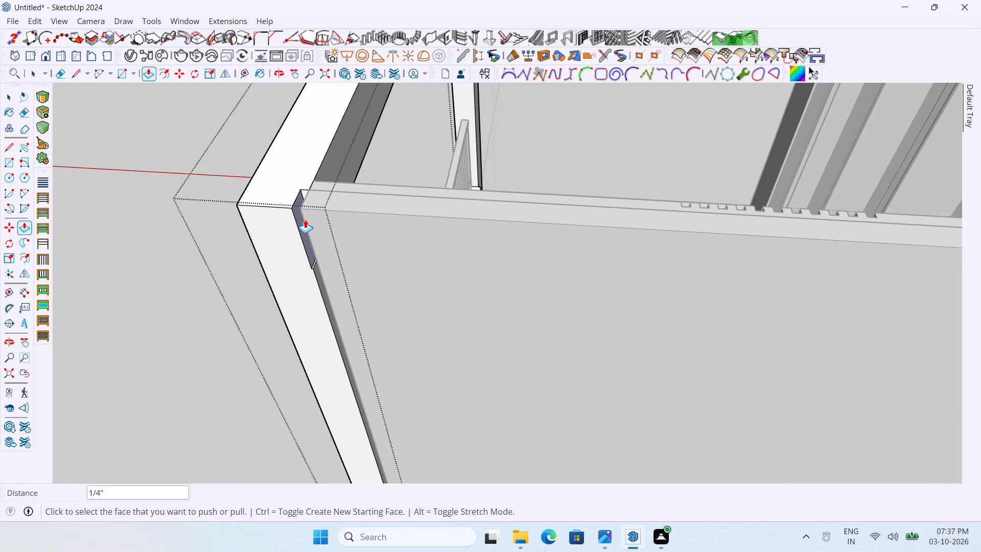
pyautogui.click(296, 209)
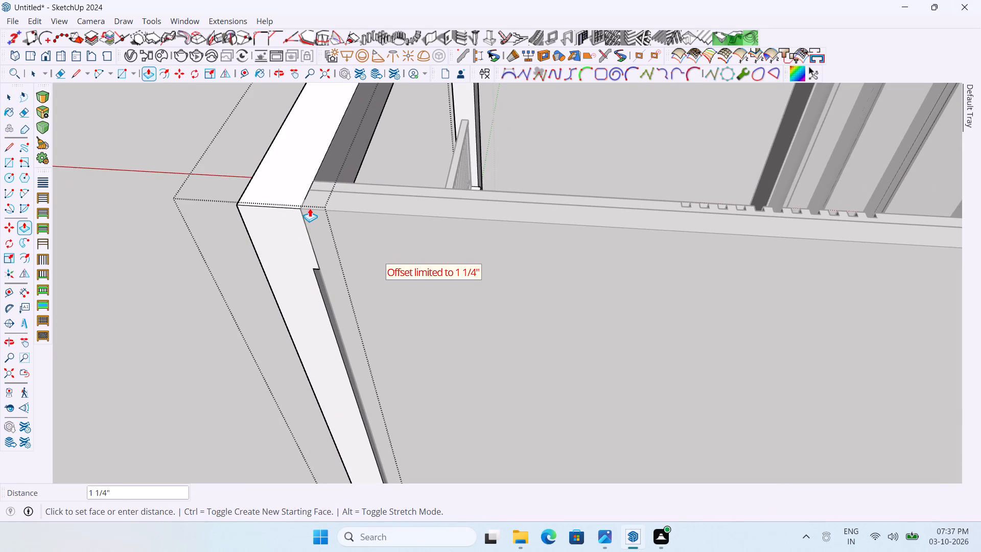
pyautogui.click(306, 209)
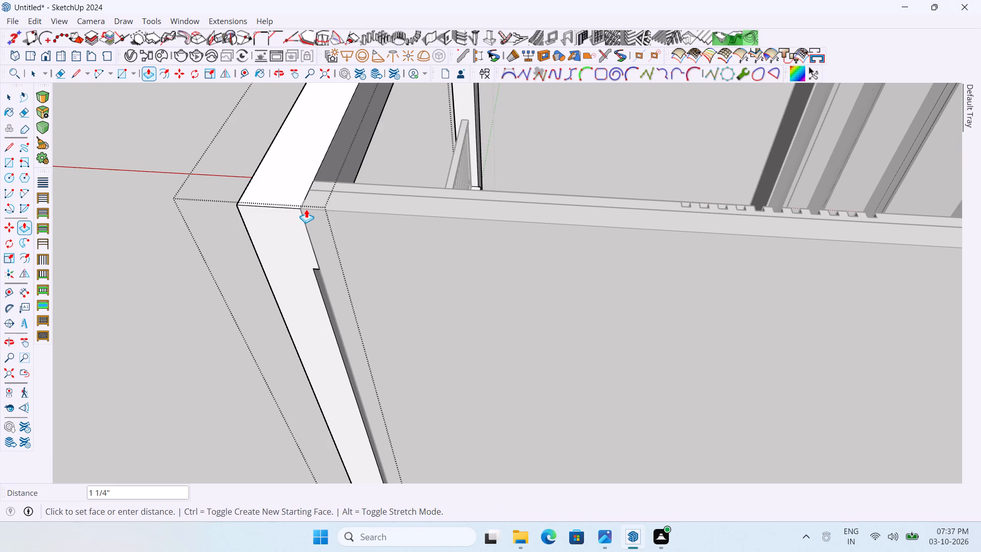
pyautogui.scroll(-4, 347, 179)
pyautogui.scroll(4, 327, 260)
pyautogui.doubleClick(334, 258)
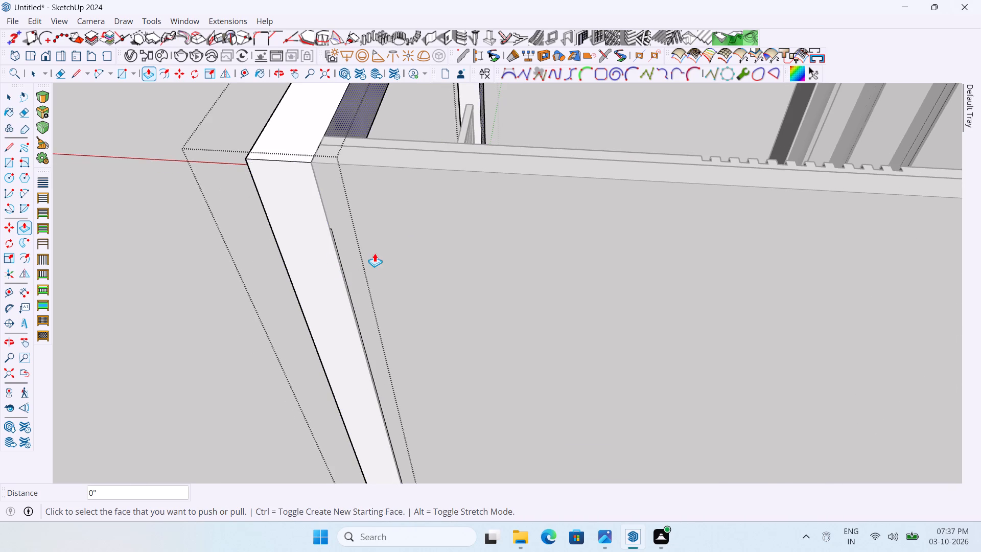
pyautogui.scroll(-8, 375, 253)
pyautogui.press('space')
pyautogui.click(238, 259)
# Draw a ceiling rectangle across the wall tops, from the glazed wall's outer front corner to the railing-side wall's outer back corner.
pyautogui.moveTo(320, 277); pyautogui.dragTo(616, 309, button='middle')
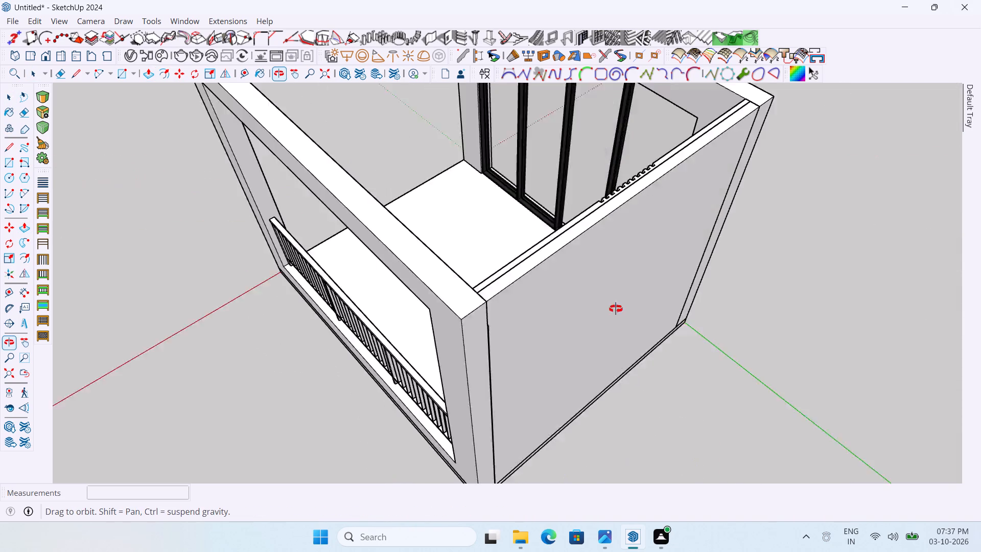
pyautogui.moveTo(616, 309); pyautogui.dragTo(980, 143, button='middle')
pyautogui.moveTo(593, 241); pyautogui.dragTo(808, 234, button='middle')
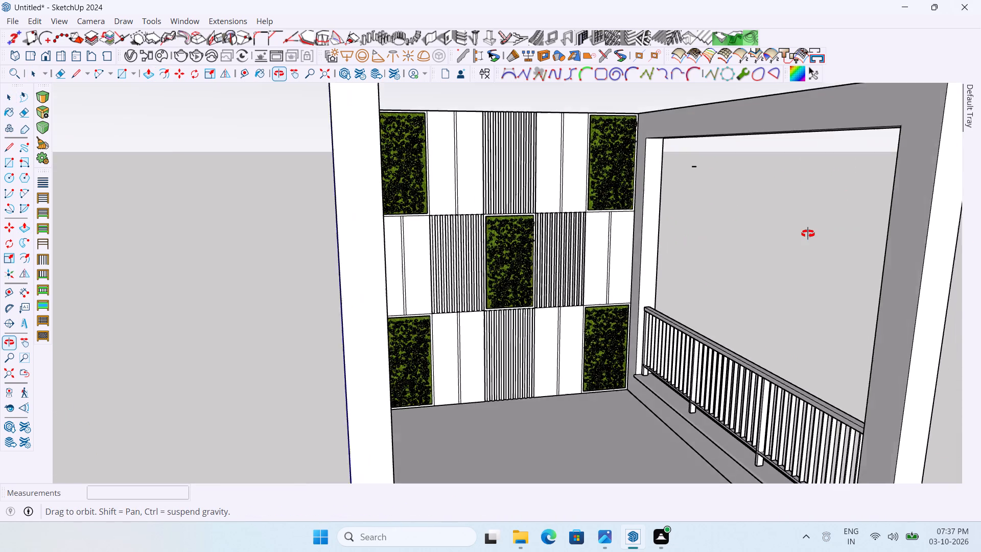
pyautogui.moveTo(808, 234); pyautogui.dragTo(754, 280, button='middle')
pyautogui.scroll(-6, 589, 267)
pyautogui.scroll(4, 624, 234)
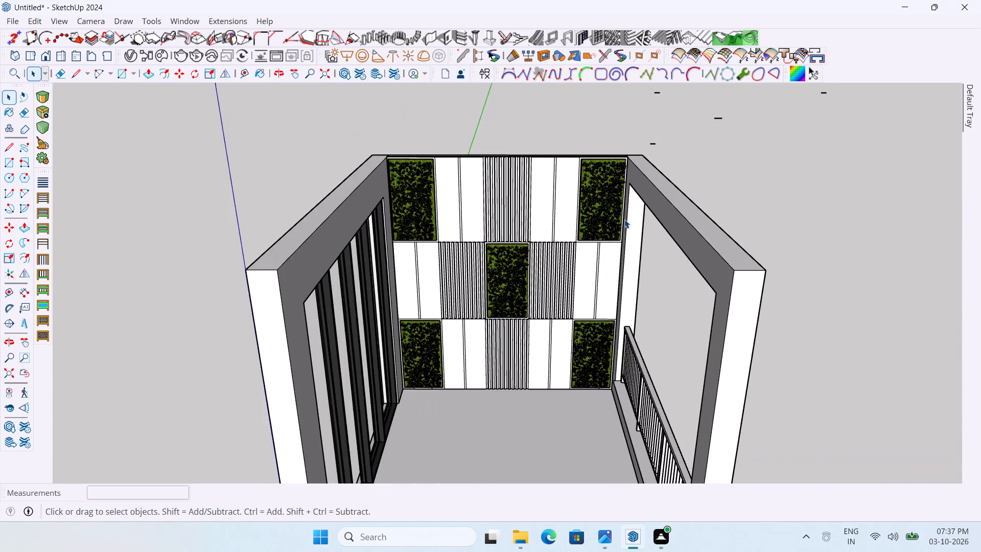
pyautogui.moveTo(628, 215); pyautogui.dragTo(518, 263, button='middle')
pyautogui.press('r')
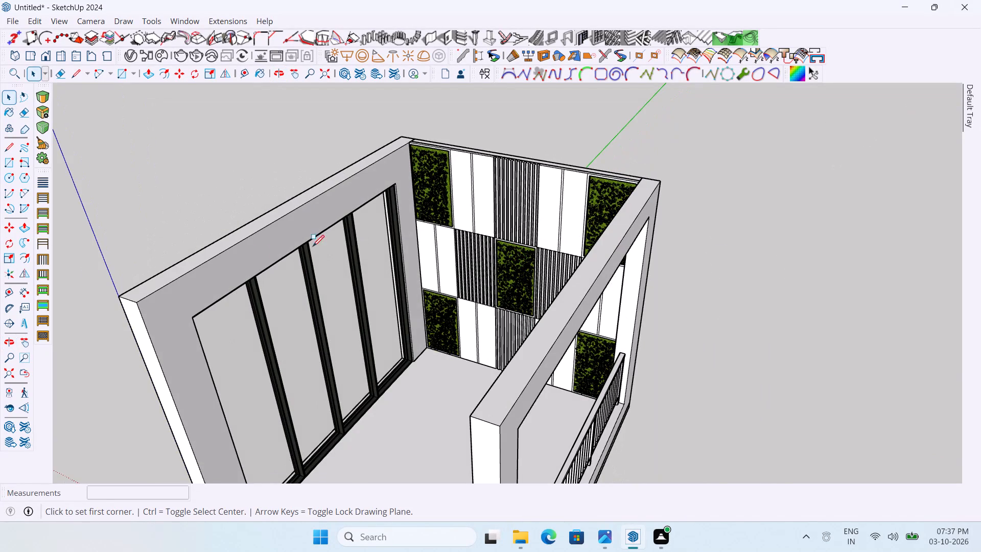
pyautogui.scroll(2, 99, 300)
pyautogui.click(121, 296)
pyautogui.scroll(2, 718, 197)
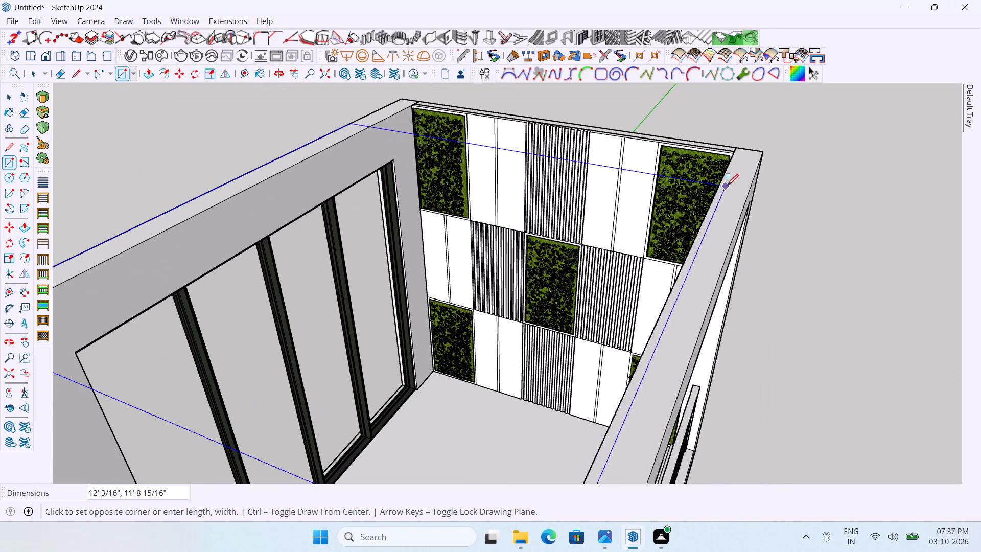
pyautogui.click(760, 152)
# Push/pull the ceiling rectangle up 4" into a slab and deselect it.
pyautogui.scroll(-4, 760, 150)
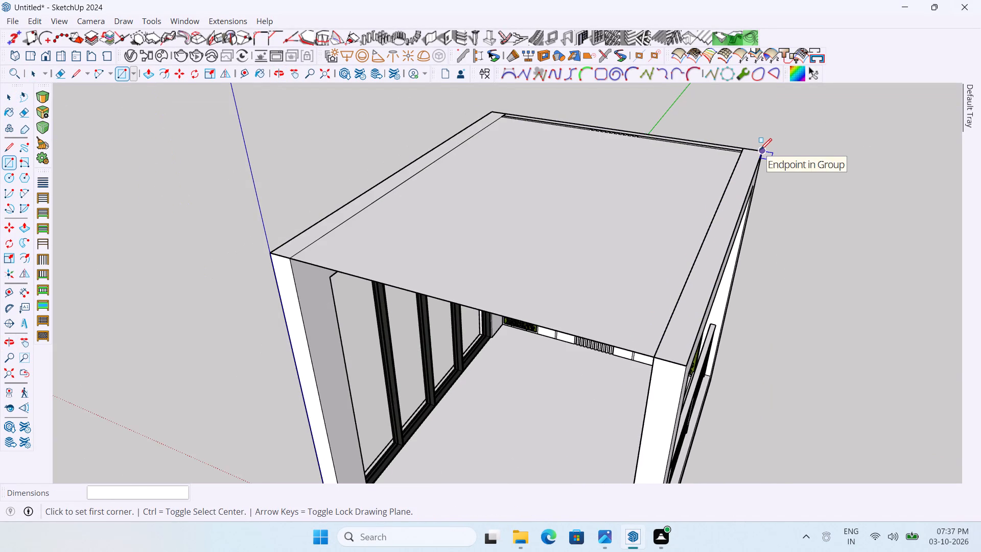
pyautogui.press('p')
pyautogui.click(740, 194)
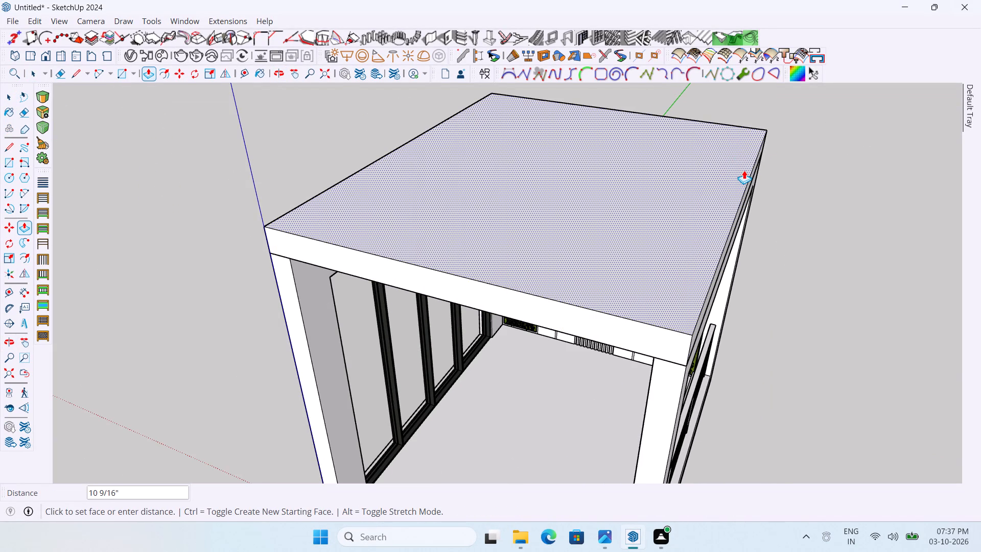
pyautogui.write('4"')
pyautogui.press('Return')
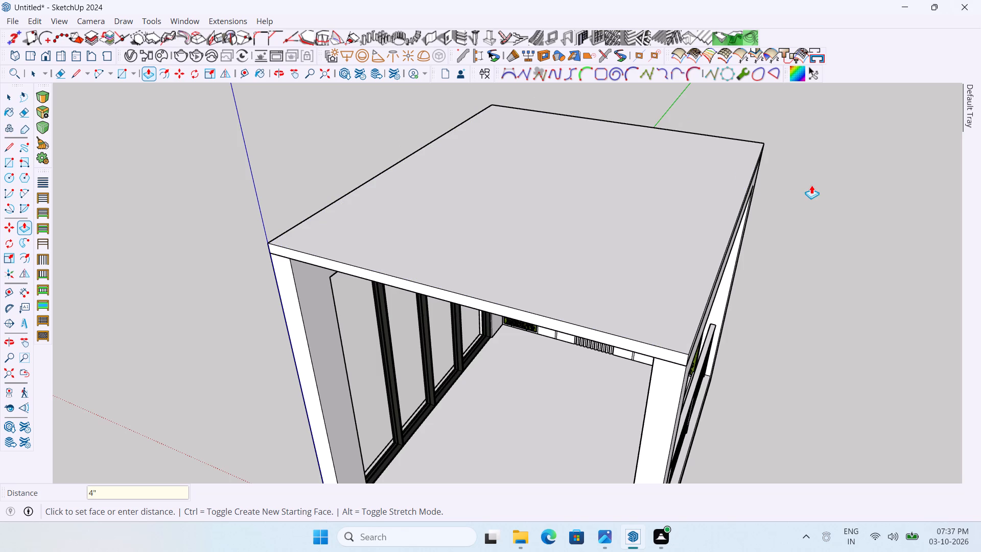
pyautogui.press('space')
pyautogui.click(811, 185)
# Examine how the ceiling slab meets the two side walls and the panelled back wall, from inside and outside the room.
pyautogui.moveTo(823, 260); pyautogui.dragTo(901, 101, button='middle')
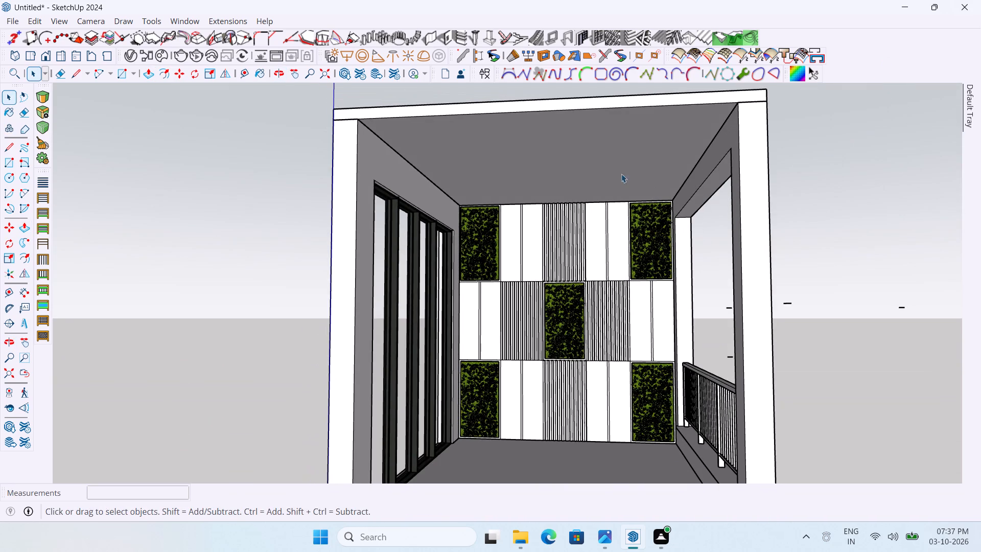
pyautogui.moveTo(616, 175); pyautogui.dragTo(624, 187, button='middle')
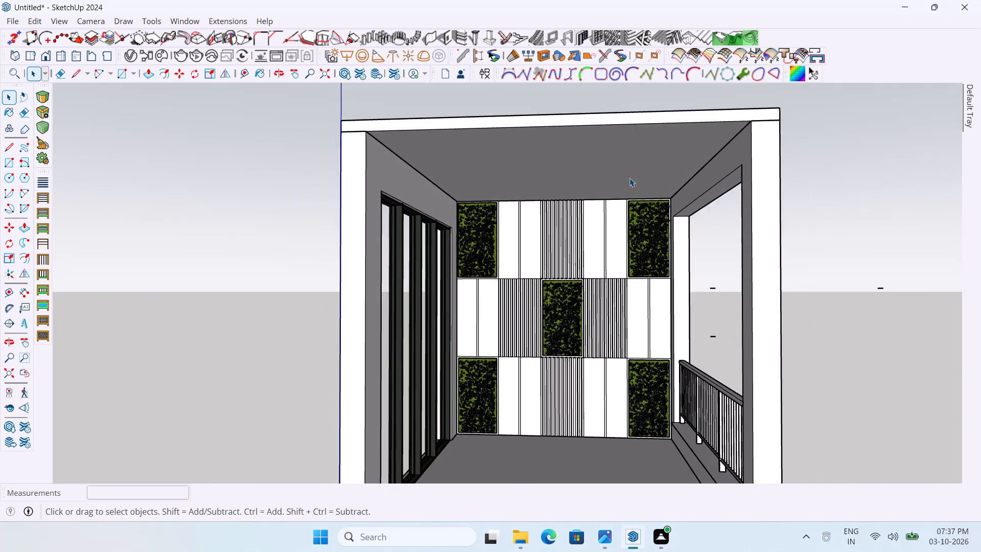
pyautogui.scroll(3, 629, 178)
pyautogui.moveTo(633, 174); pyautogui.dragTo(609, 164, button='middle')
pyautogui.scroll(-3, 622, 224)
pyautogui.moveTo(641, 179); pyautogui.dragTo(639, 180, button='middle')
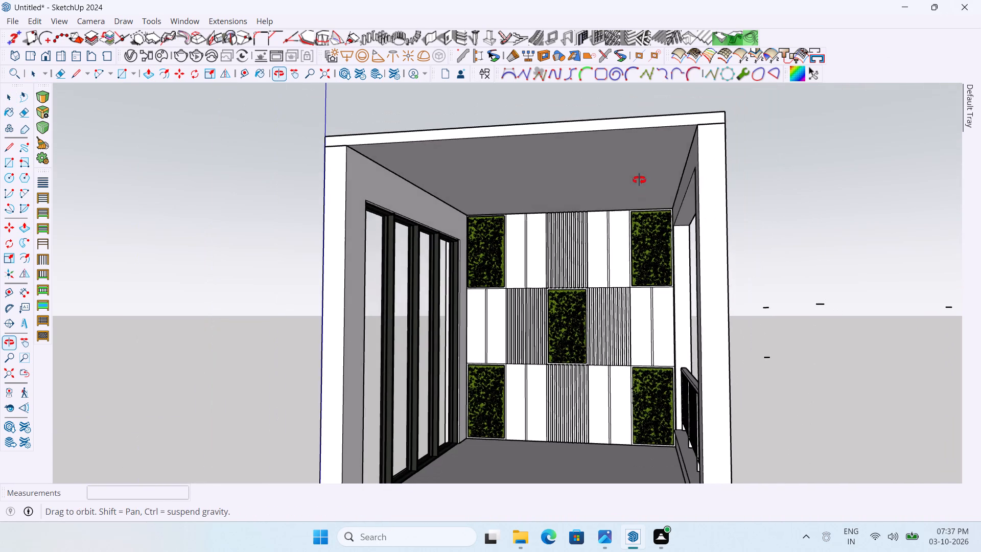
pyautogui.moveTo(639, 180); pyautogui.dragTo(640, 196, button='middle')
pyautogui.moveTo(640, 195); pyautogui.dragTo(614, 201, button='middle')
pyautogui.scroll(-3, 649, 194)
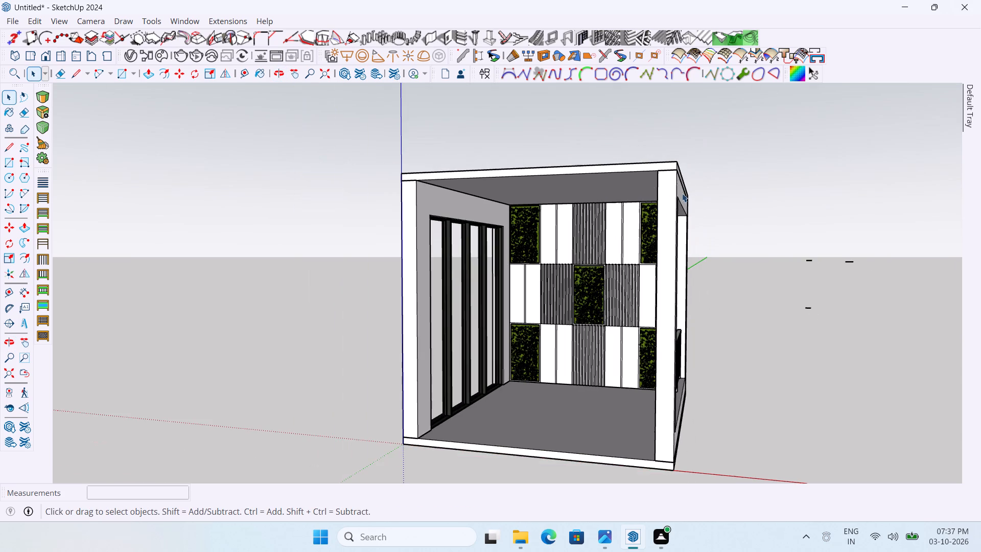
pyautogui.click(789, 184)
pyautogui.click(789, 184)
pyautogui.moveTo(778, 182); pyautogui.dragTo(771, 185, button='middle')
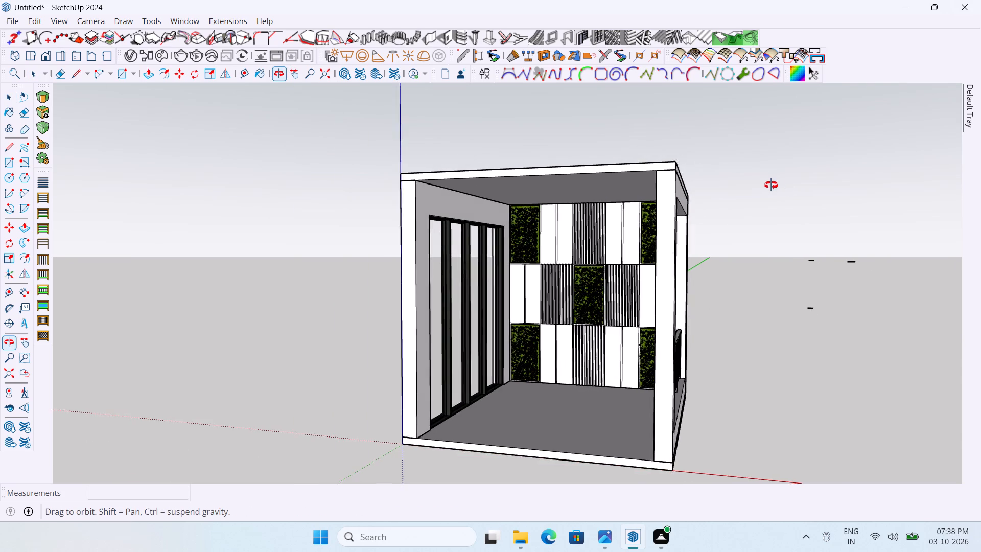
pyautogui.moveTo(771, 185); pyautogui.dragTo(694, 224, button='middle')
pyautogui.scroll(2, 713, 192)
pyautogui.scroll(1, 666, 201)
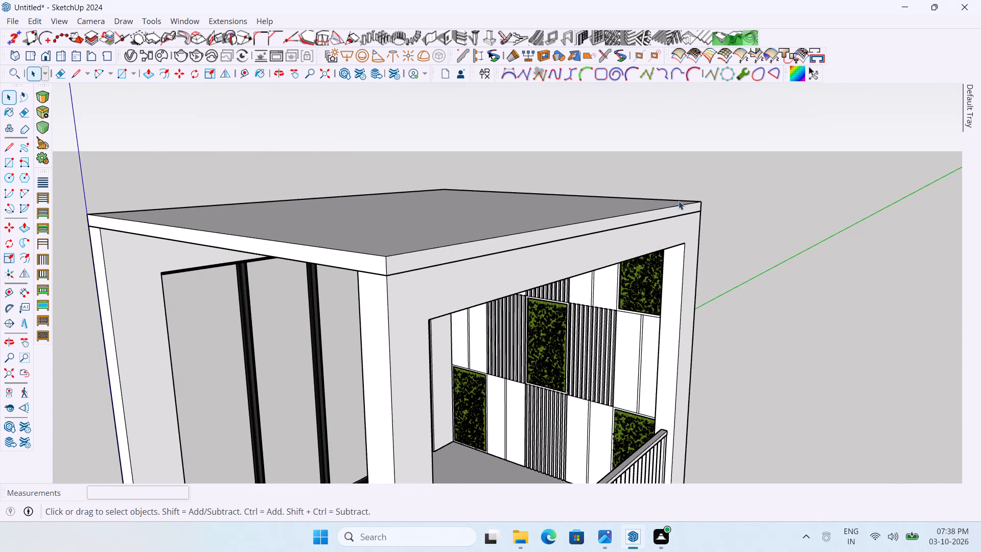
pyautogui.click(683, 205)
pyautogui.click(758, 202)
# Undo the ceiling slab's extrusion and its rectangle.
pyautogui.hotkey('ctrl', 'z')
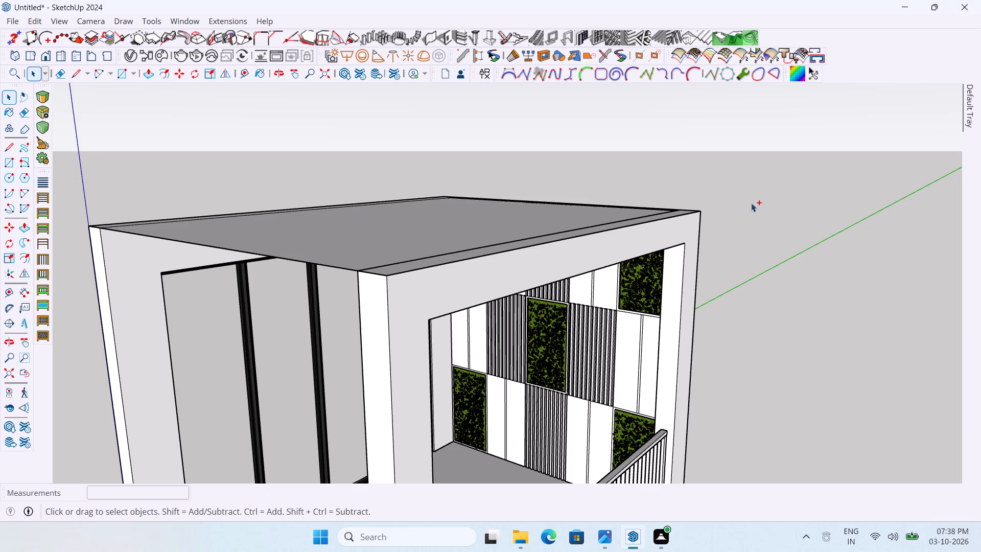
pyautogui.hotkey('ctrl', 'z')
# Open the railing-side wall group and push/pull its top face up 2".
pyautogui.scroll(-2, 751, 203)
pyautogui.moveTo(751, 203); pyautogui.dragTo(887, 253, button='middle')
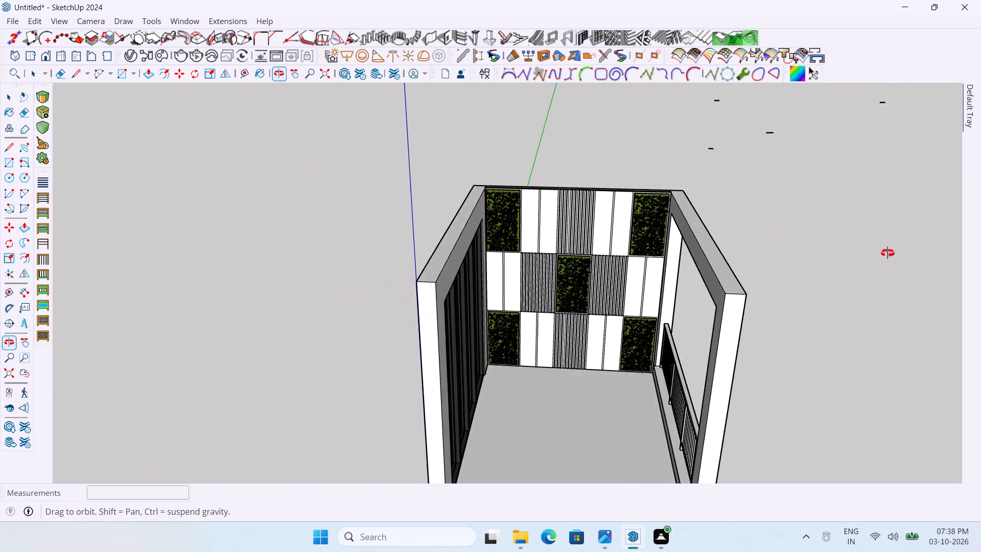
pyautogui.moveTo(887, 253); pyautogui.dragTo(886, 252, button='middle')
pyautogui.scroll(4, 697, 226)
pyautogui.doubleClick(699, 228)
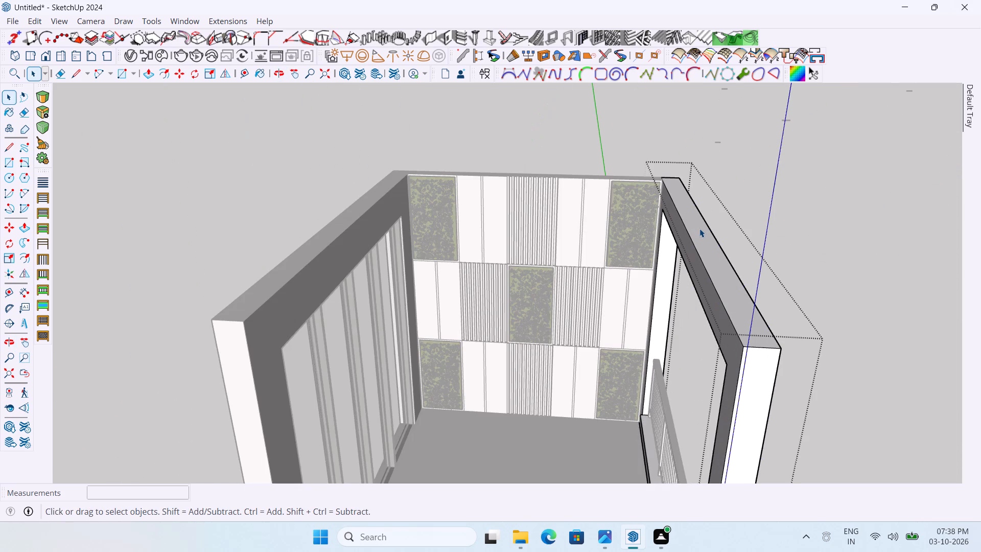
pyautogui.press('p')
pyautogui.click(707, 241)
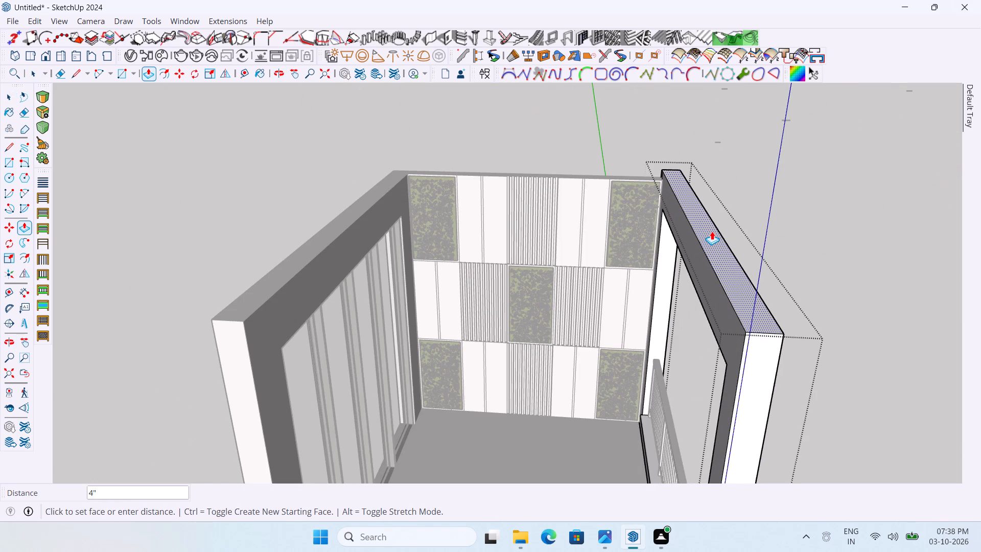
pyautogui.press('2')
pyautogui.press('Return')
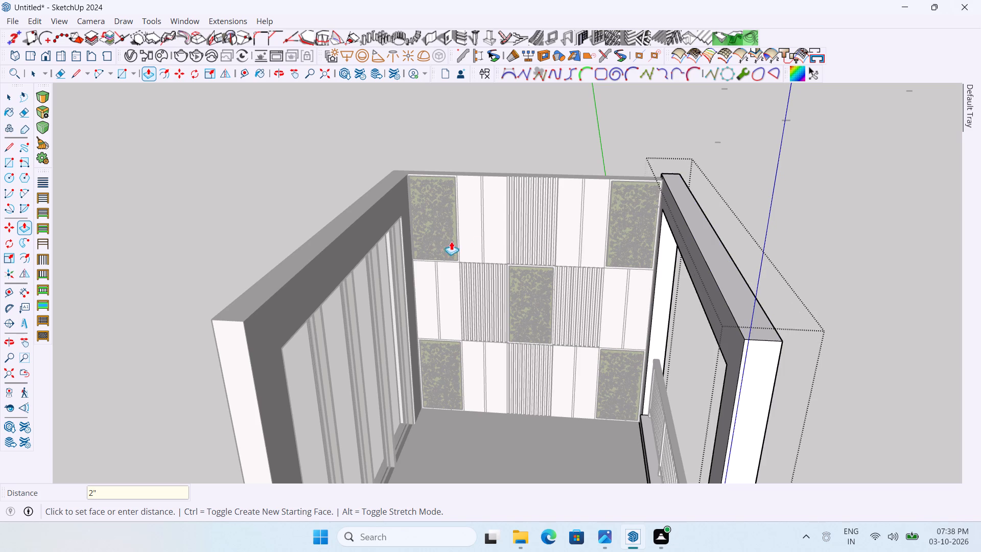
pyautogui.press('space')
pyautogui.click(318, 181)
# Open the glazed wall group and push/pull its top face up 2" to match the railing-side wall's top.
pyautogui.doubleClick(352, 212)
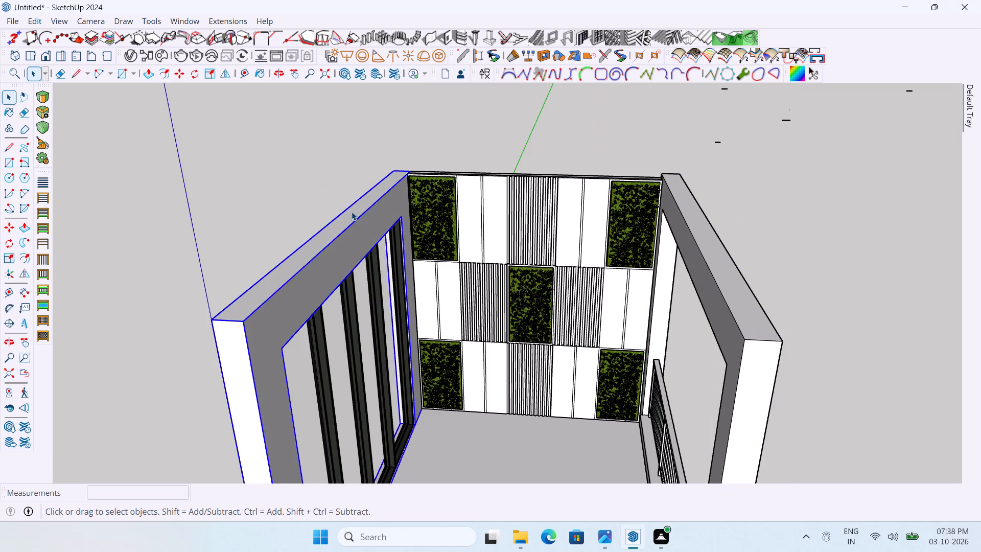
pyautogui.press('p')
pyautogui.click(343, 218)
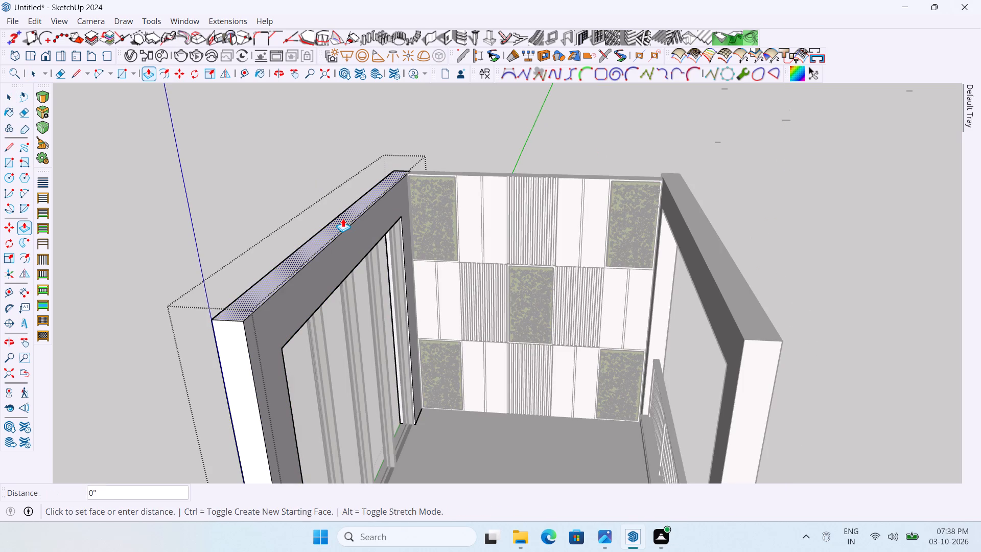
pyautogui.click(710, 263)
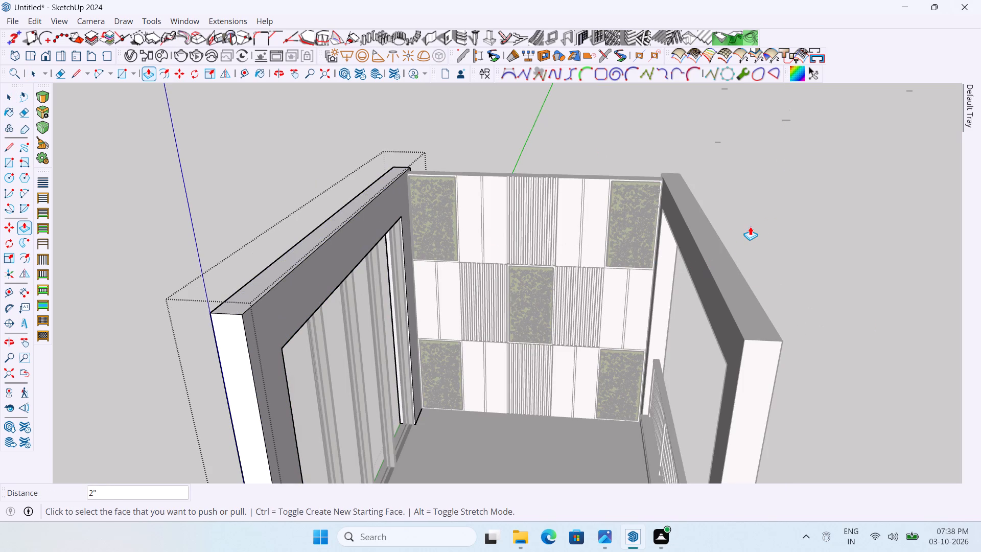
pyautogui.press('space')
pyautogui.click(750, 226)
# Open the rear slab group behind the back wall's panelling and raise its top face level with the railing-side wall's top.
pyautogui.moveTo(760, 216); pyautogui.dragTo(573, 250, button='middle')
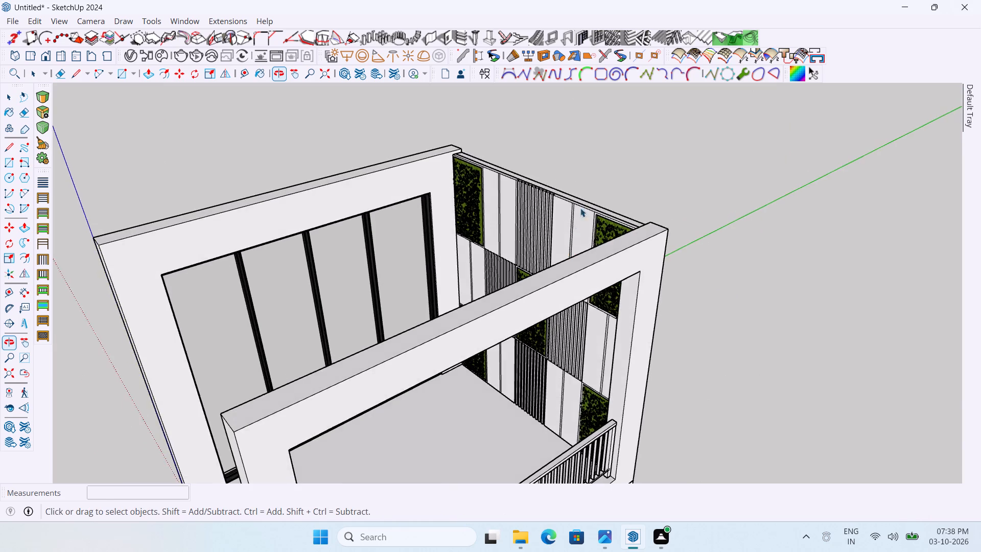
pyautogui.scroll(4, 596, 187)
pyautogui.doubleClick(552, 257)
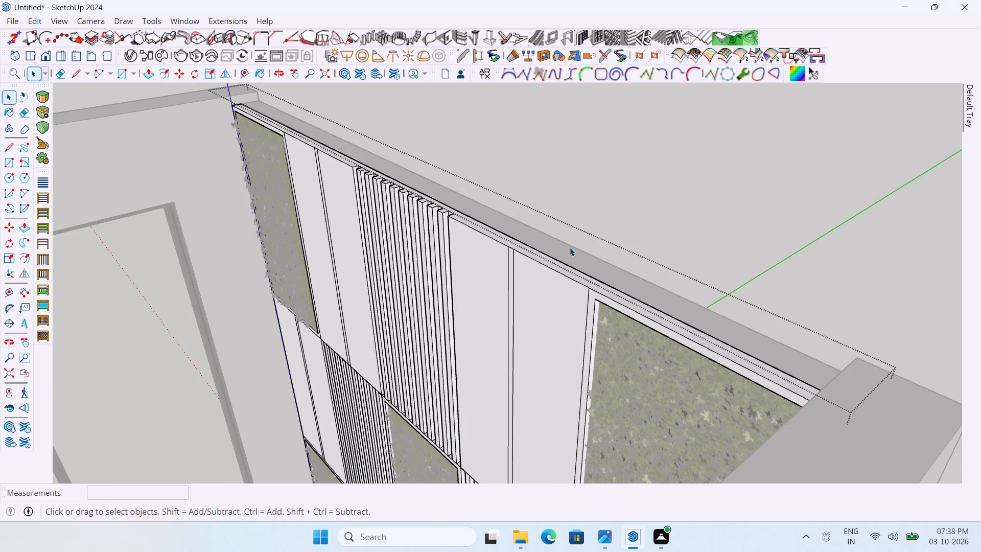
pyautogui.scroll(-1, 587, 266)
pyautogui.click(621, 230)
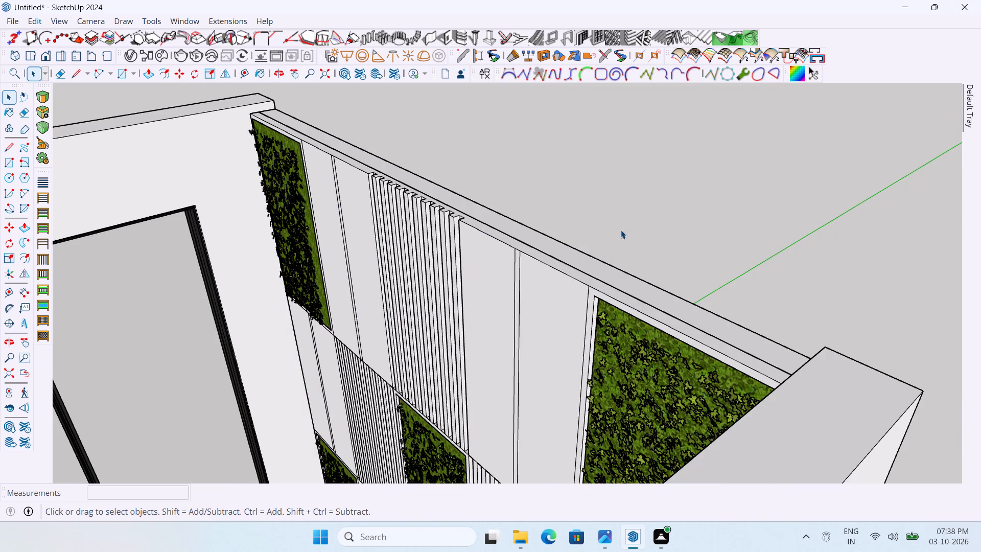
pyautogui.doubleClick(594, 265)
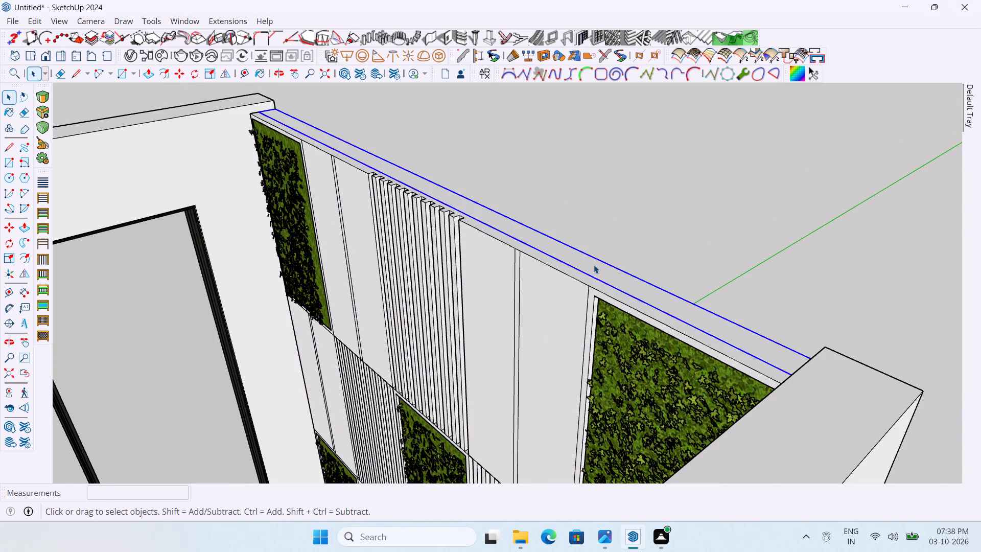
pyautogui.press('p')
pyautogui.click(601, 271)
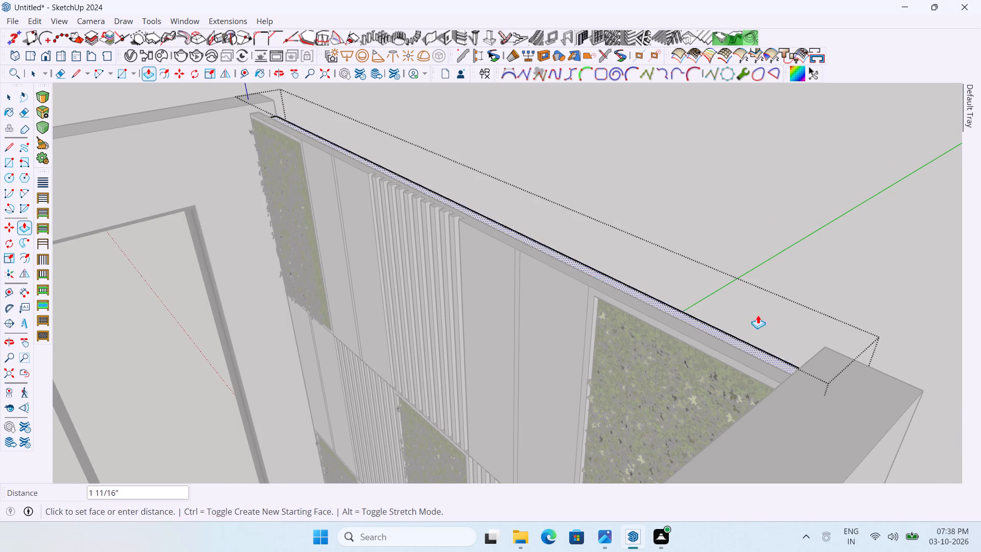
pyautogui.click(830, 353)
pyautogui.press('space')
pyautogui.click(792, 208)
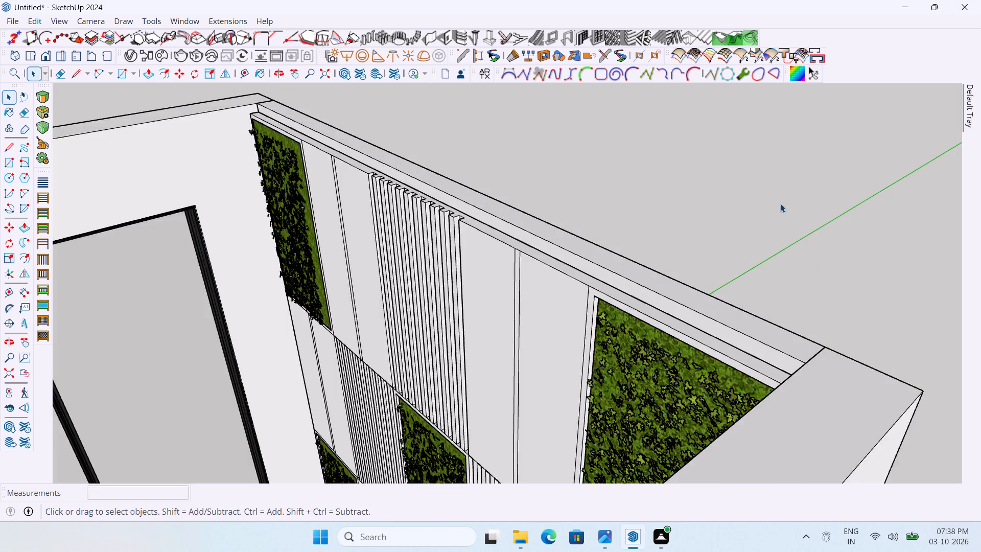
# Inspect the raised wall tops and the back wall's upper edge from inside and above the room.
pyautogui.scroll(-6, 771, 198)
pyautogui.moveTo(764, 232); pyautogui.dragTo(898, 61, button='middle')
pyautogui.scroll(3, 678, 163)
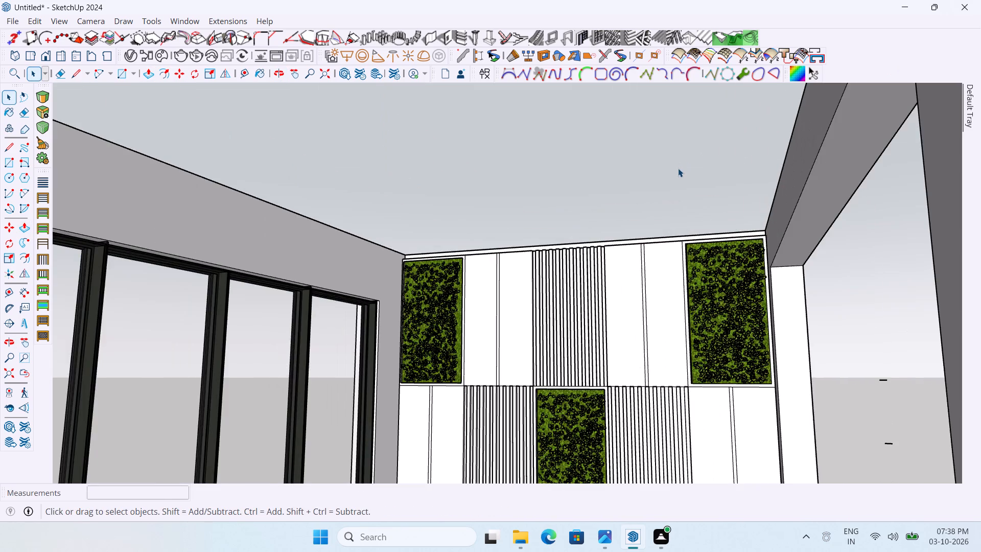
pyautogui.scroll(-2, 678, 170)
pyautogui.moveTo(678, 170); pyautogui.dragTo(696, 203, button='middle')
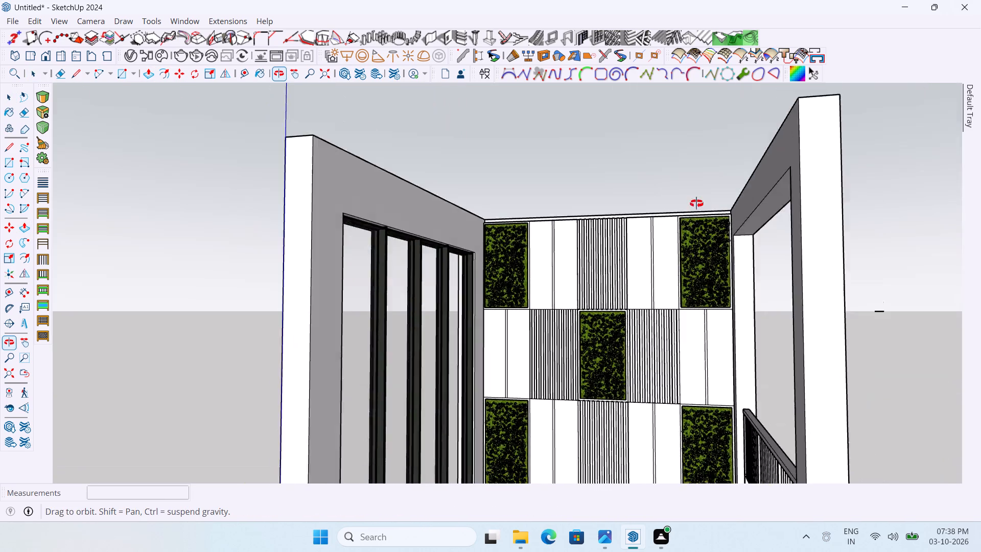
pyautogui.moveTo(696, 203); pyautogui.dragTo(585, 315, button='middle')
pyautogui.scroll(2, 539, 189)
pyautogui.scroll(-4, 539, 189)
pyautogui.moveTo(538, 188); pyautogui.dragTo(542, 191, button='middle')
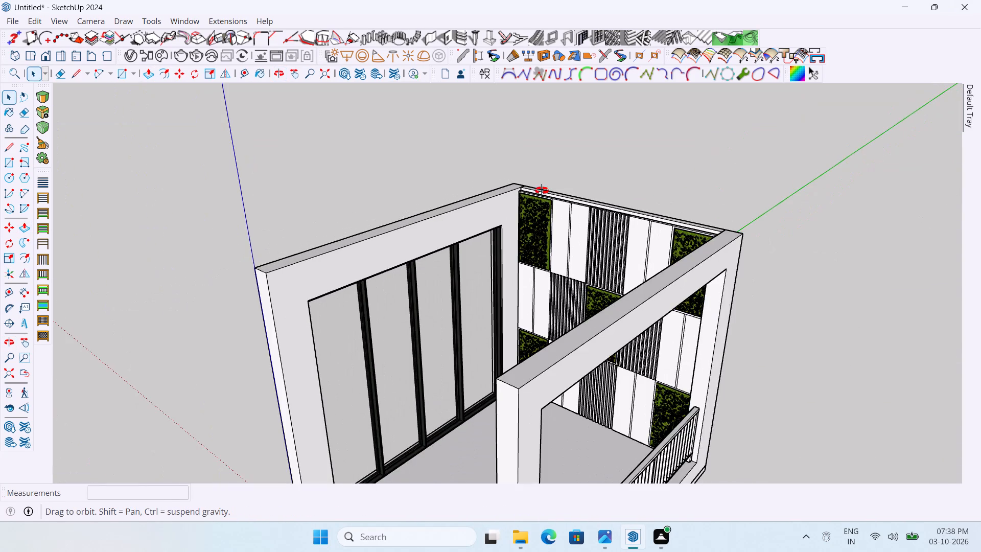
pyautogui.moveTo(542, 191); pyautogui.dragTo(603, 202, button='middle')
pyautogui.scroll(3, 645, 200)
pyautogui.scroll(-3, 640, 193)
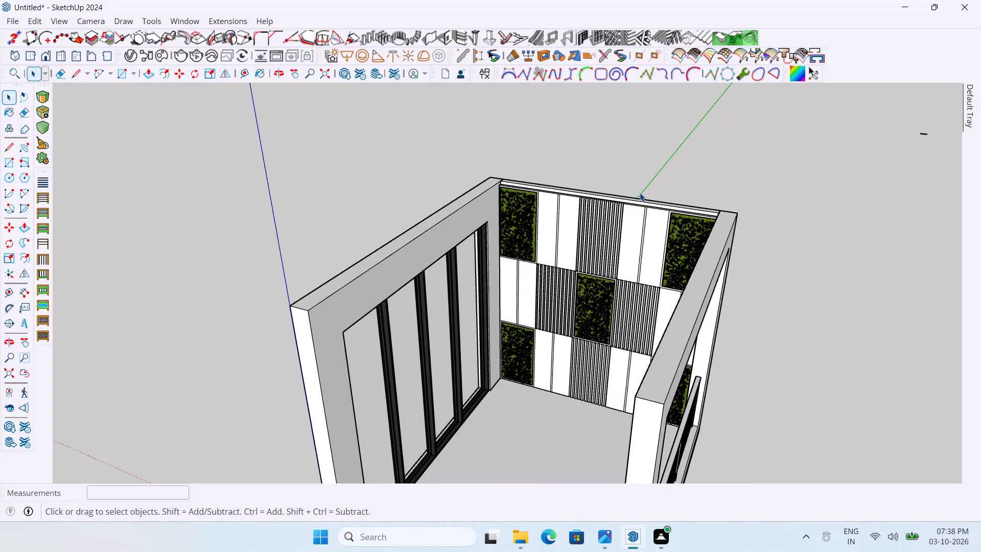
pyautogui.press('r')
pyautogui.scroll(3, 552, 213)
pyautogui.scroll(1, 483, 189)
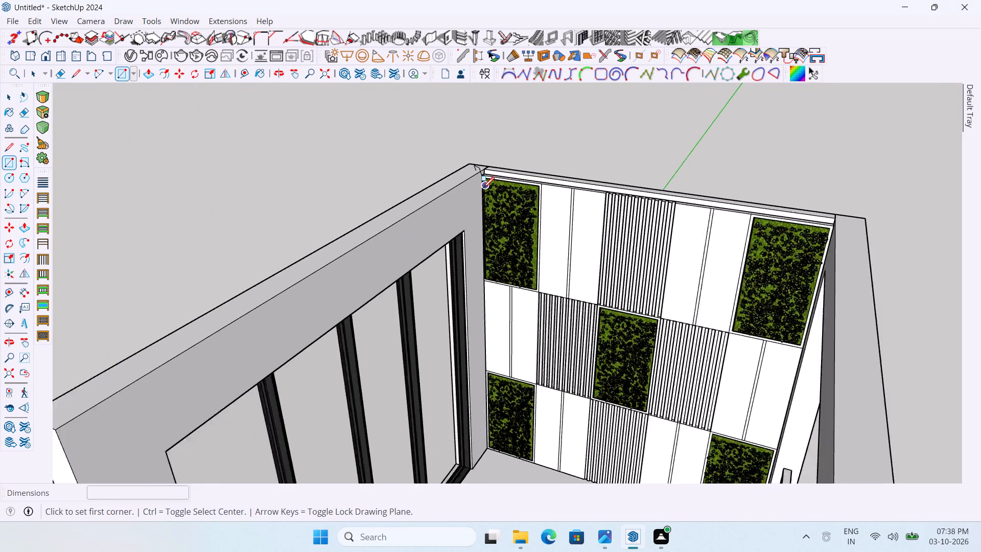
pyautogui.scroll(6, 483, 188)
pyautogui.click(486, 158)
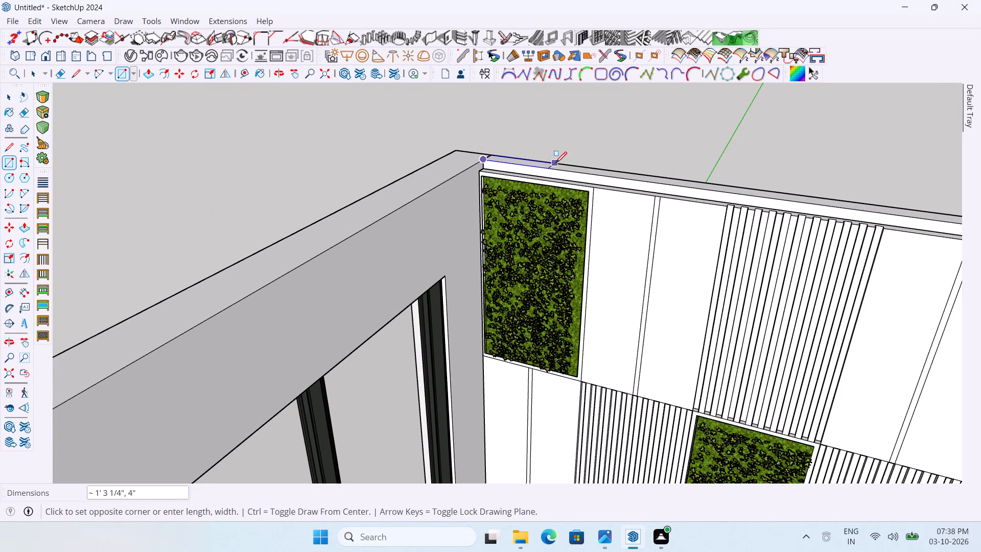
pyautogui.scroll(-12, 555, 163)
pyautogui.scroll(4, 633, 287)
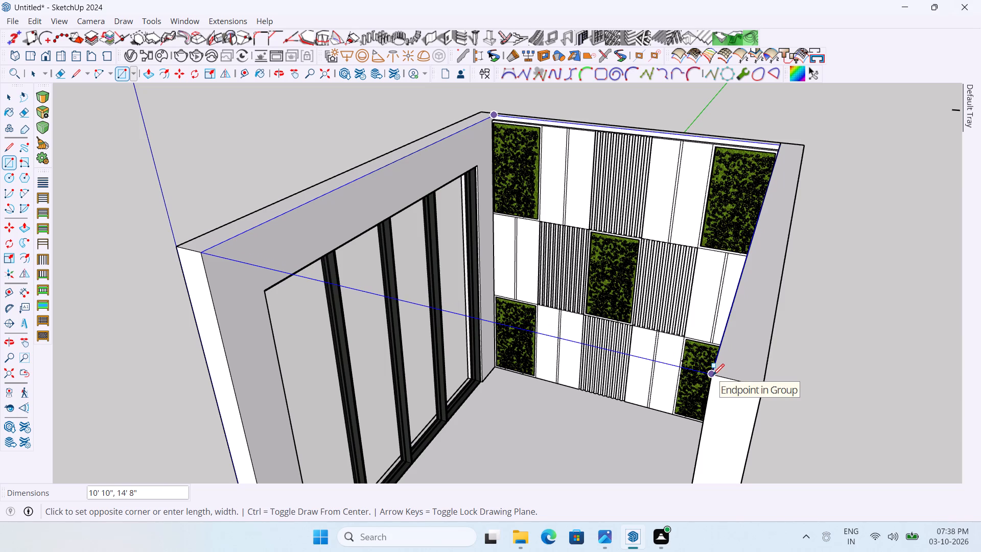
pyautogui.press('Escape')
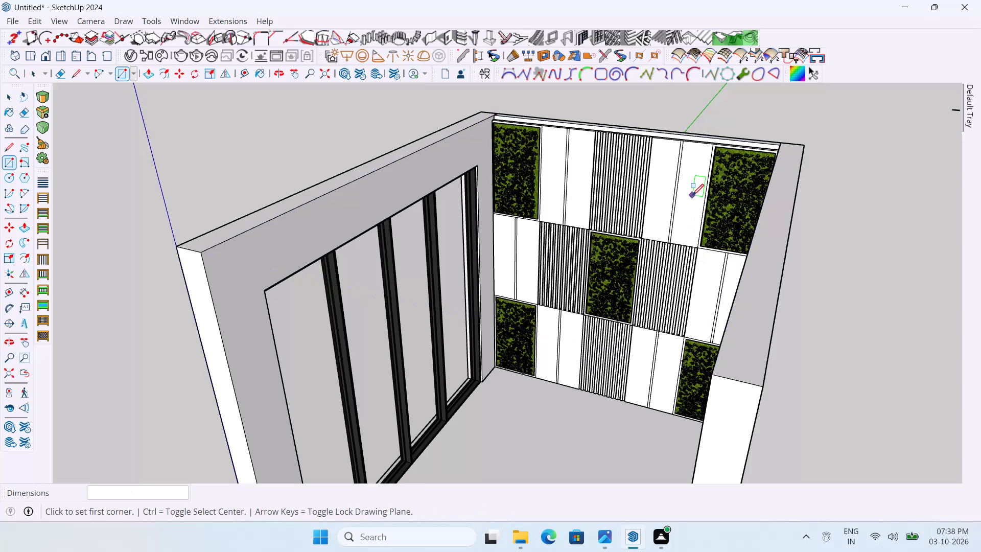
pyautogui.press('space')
# Draw a 9" line along the glazed wall's base, starting from its inner corner at the floor's open end.
pyautogui.scroll(-5, 711, 183)
pyautogui.moveTo(798, 247); pyautogui.dragTo(645, 316, button='middle')
pyautogui.scroll(-3, 559, 210)
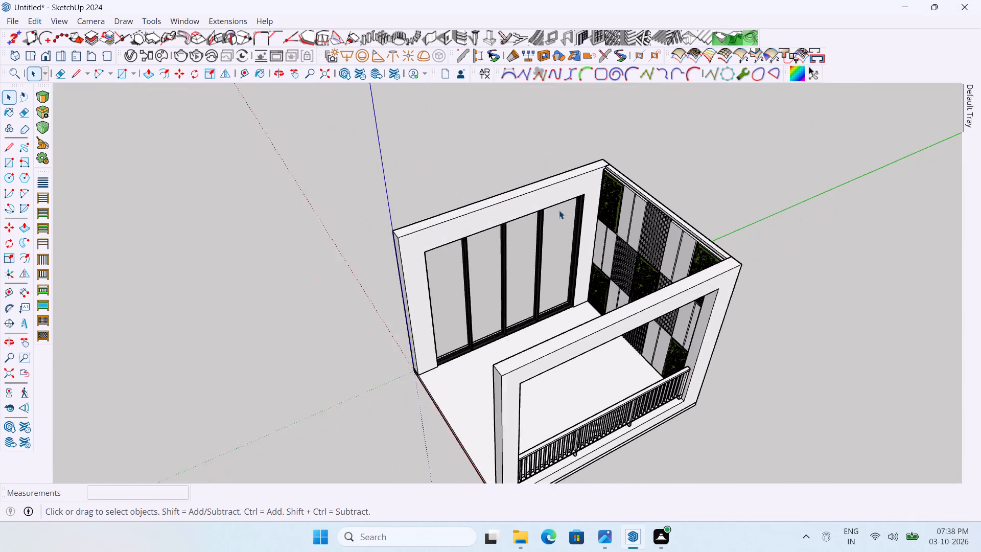
pyautogui.scroll(-2, 559, 210)
pyautogui.scroll(9, 529, 341)
pyautogui.scroll(2, 435, 339)
pyautogui.scroll(-4, 450, 279)
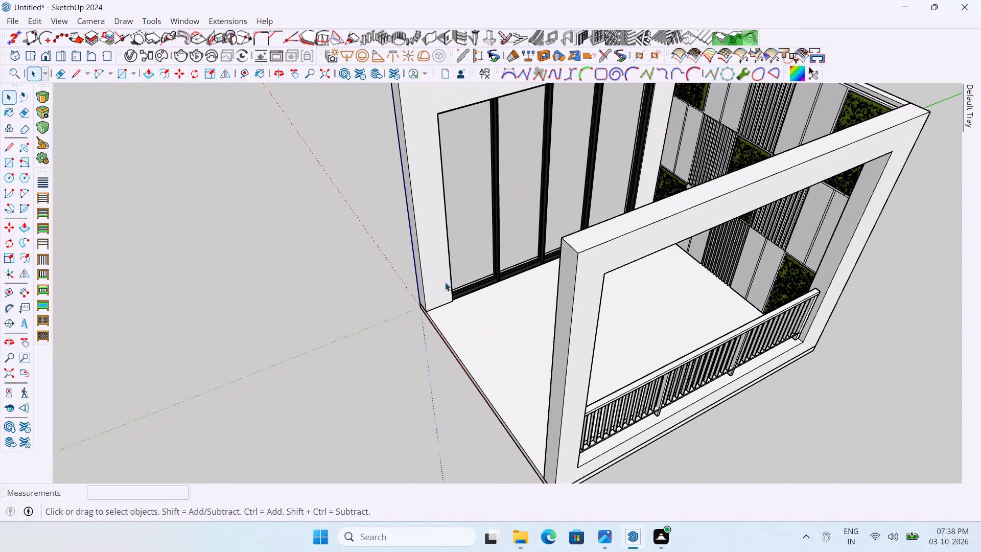
pyautogui.press('l')
pyautogui.scroll(4, 413, 340)
pyautogui.scroll(4, 441, 307)
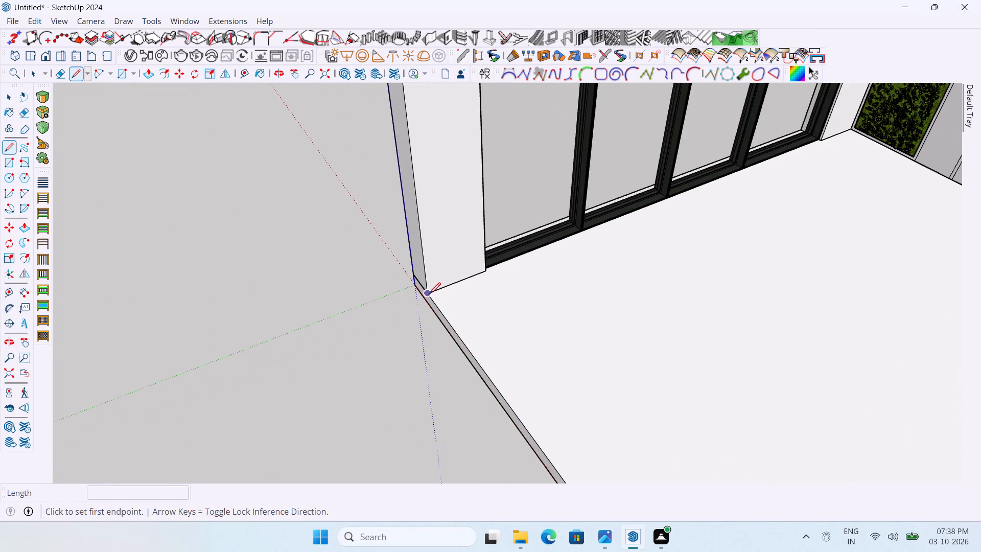
pyautogui.click(428, 293)
pyautogui.press('4')
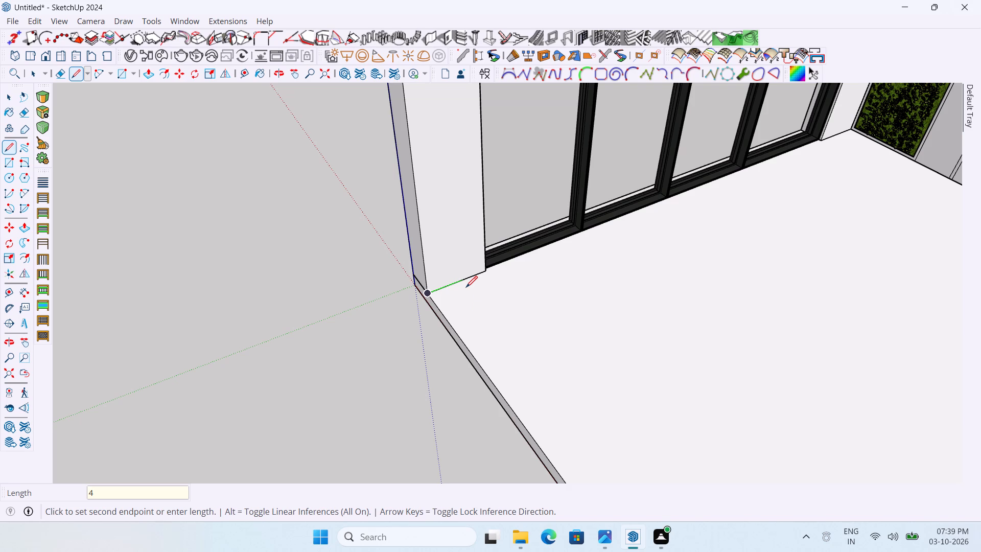
pyautogui.press('BackSpace')
pyautogui.press('9')
pyautogui.hotkey('shift', '"')
pyautogui.press('Return')
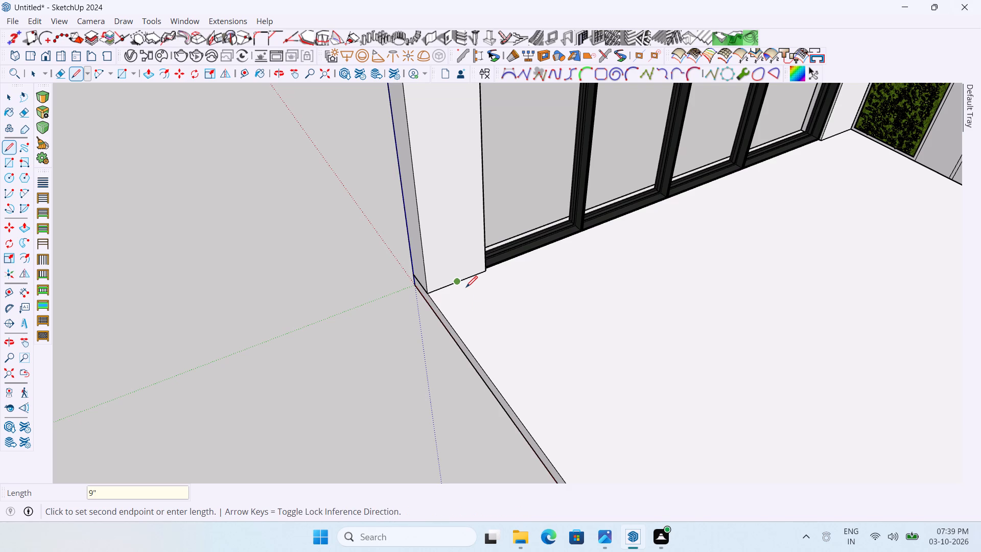
# Continue the line across the floor to the railing-side wall and back along the open edge, closing a 9" deep strip.
pyautogui.scroll(-6, 466, 287)
pyautogui.scroll(-6, 538, 367)
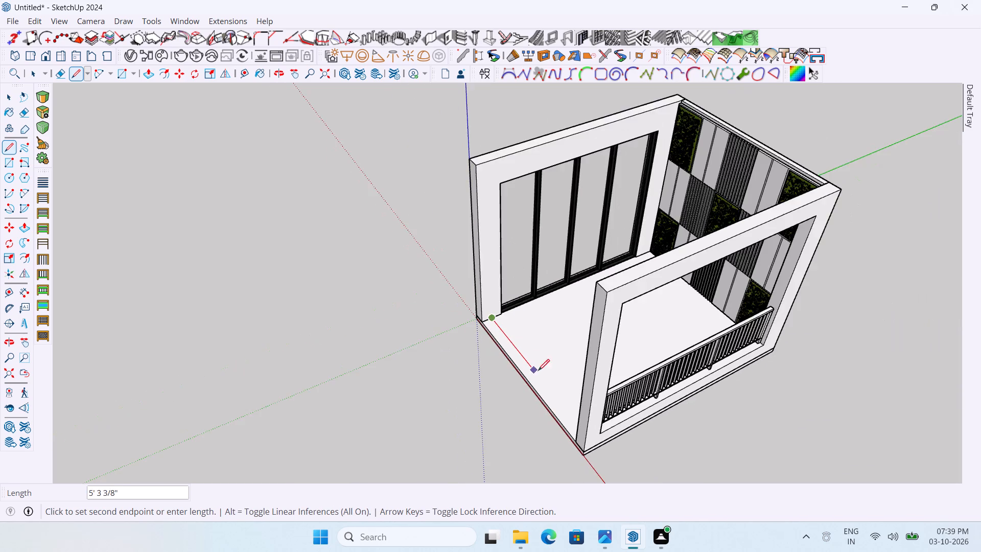
pyautogui.moveTo(559, 393); pyautogui.dragTo(870, 422, button='middle')
pyautogui.scroll(5, 718, 361)
pyautogui.scroll(3, 609, 295)
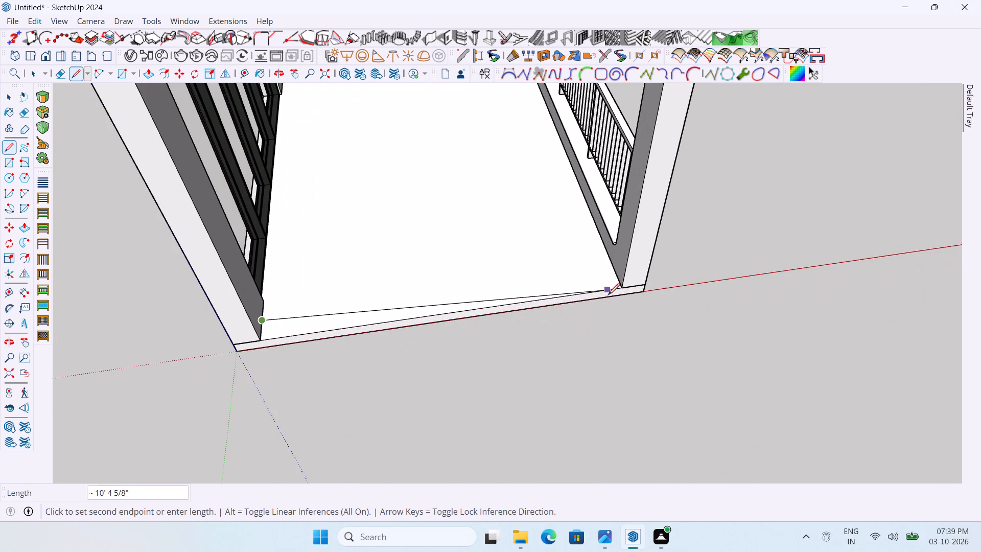
pyautogui.click(614, 274)
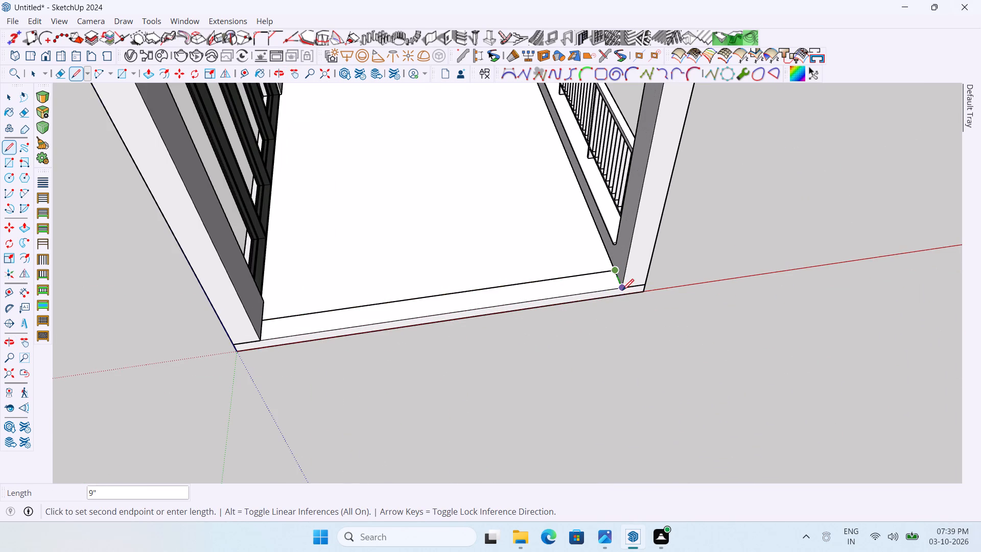
pyautogui.click(622, 290)
pyautogui.click(258, 343)
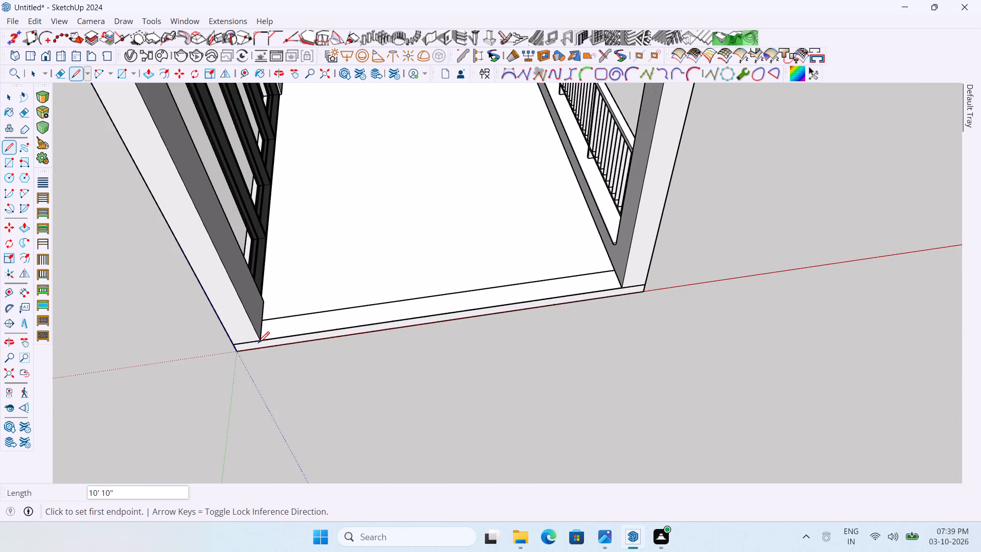
# Push/pull the floor strip up 12' 2" to the glazed wall's top, forming the front wall.
pyautogui.press('p')
pyautogui.click(368, 319)
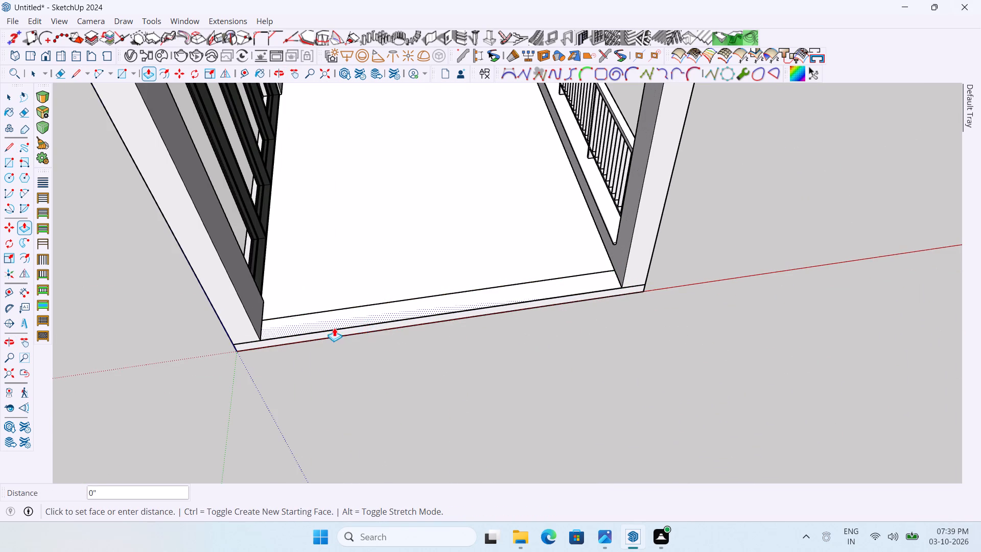
pyautogui.scroll(-10, 288, 317)
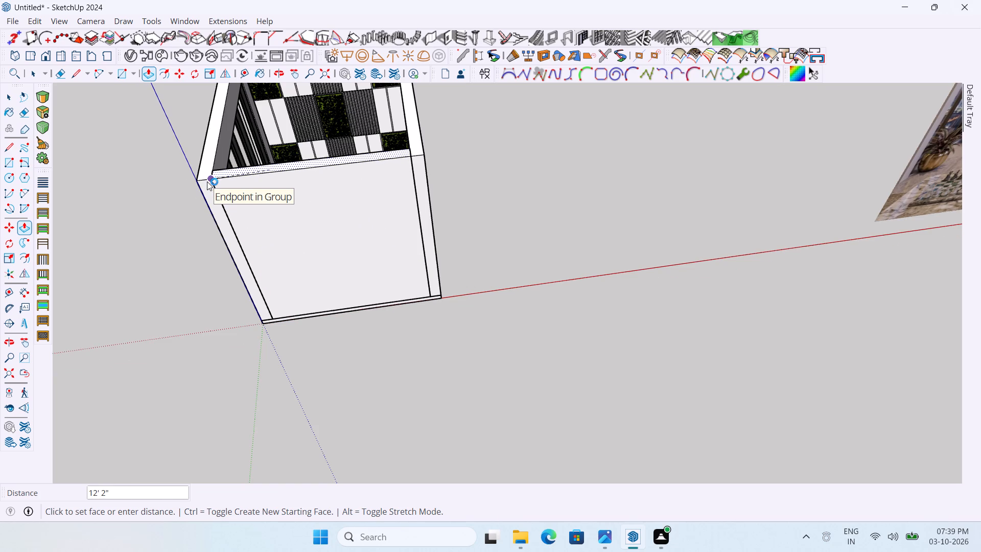
pyautogui.click(207, 181)
pyautogui.press('space')
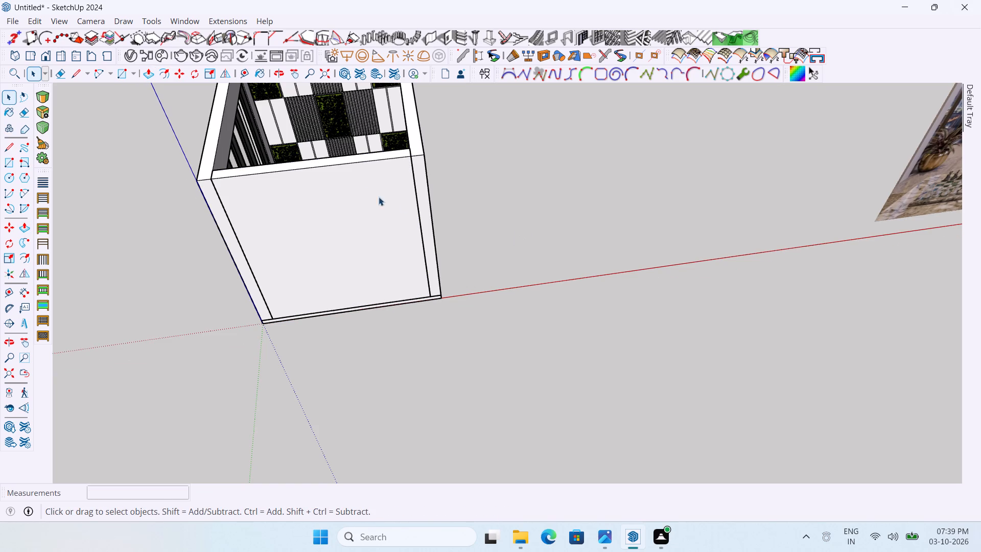
# Select all the connected geometry of the new front wall and make it a group.
pyautogui.tripleClick(363, 190)
pyautogui.rightClick(363, 190)
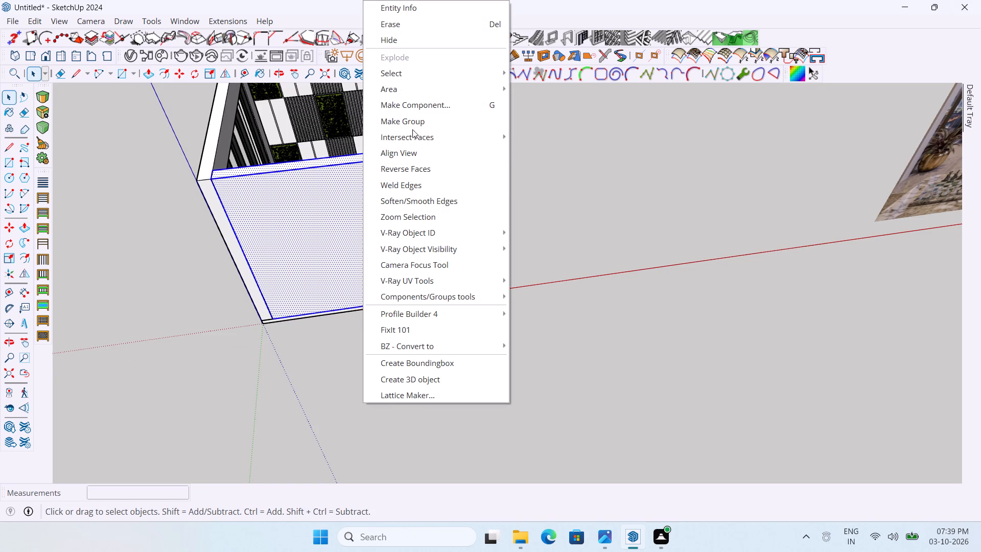
pyautogui.click(413, 121)
pyautogui.click(538, 188)
# Open the front wall group and place vertical guides 1' in from both side edges of its outer face.
pyautogui.scroll(-10, 550, 269)
pyautogui.scroll(3, 482, 220)
pyautogui.moveTo(528, 245); pyautogui.dragTo(514, 141, button='middle')
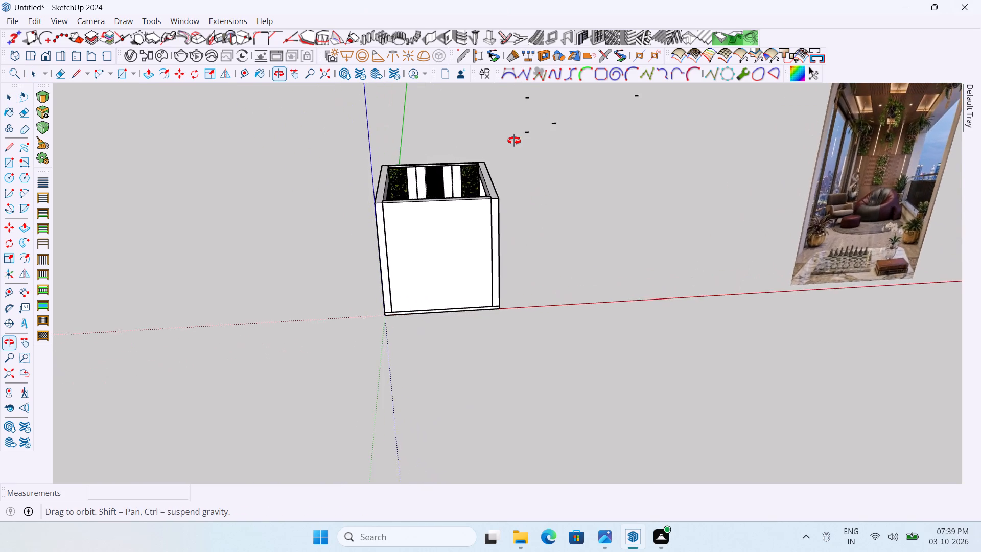
pyautogui.moveTo(514, 141); pyautogui.dragTo(514, 140, button='middle')
pyautogui.scroll(8, 454, 187)
pyautogui.scroll(-11, 474, 220)
pyautogui.scroll(5, 416, 251)
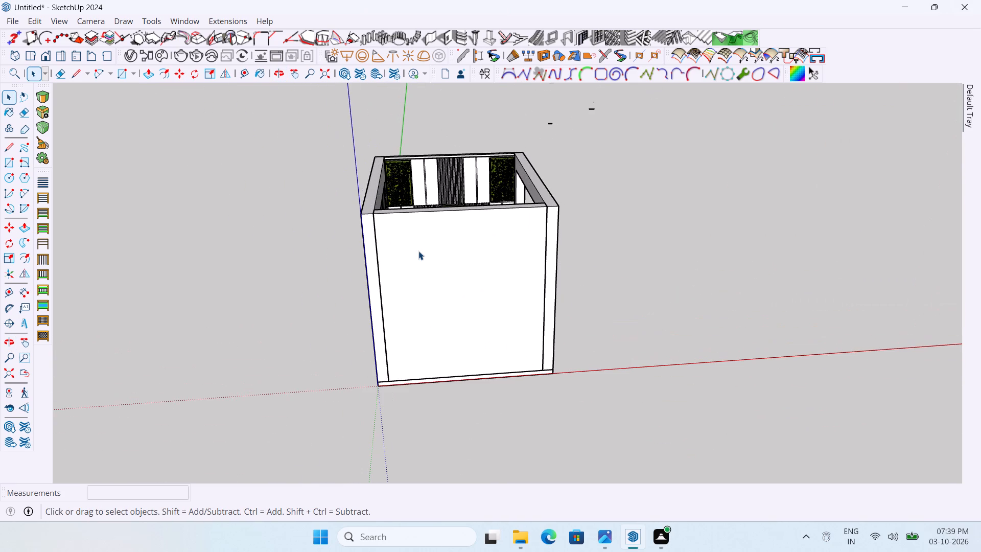
pyautogui.doubleClick(418, 251)
pyautogui.scroll(3, 412, 266)
pyautogui.scroll(1, 389, 323)
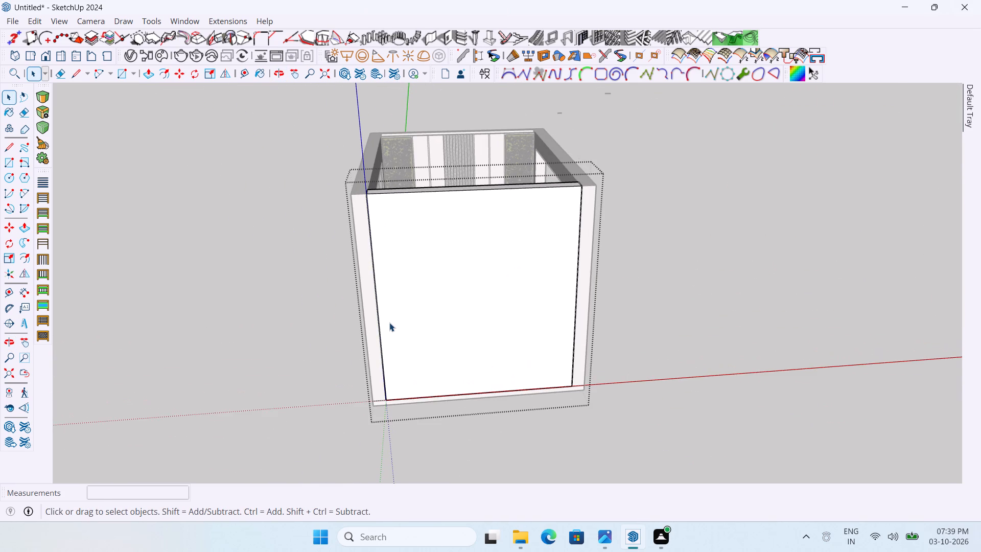
pyautogui.press('t')
pyautogui.scroll(4, 389, 319)
pyautogui.click(377, 318)
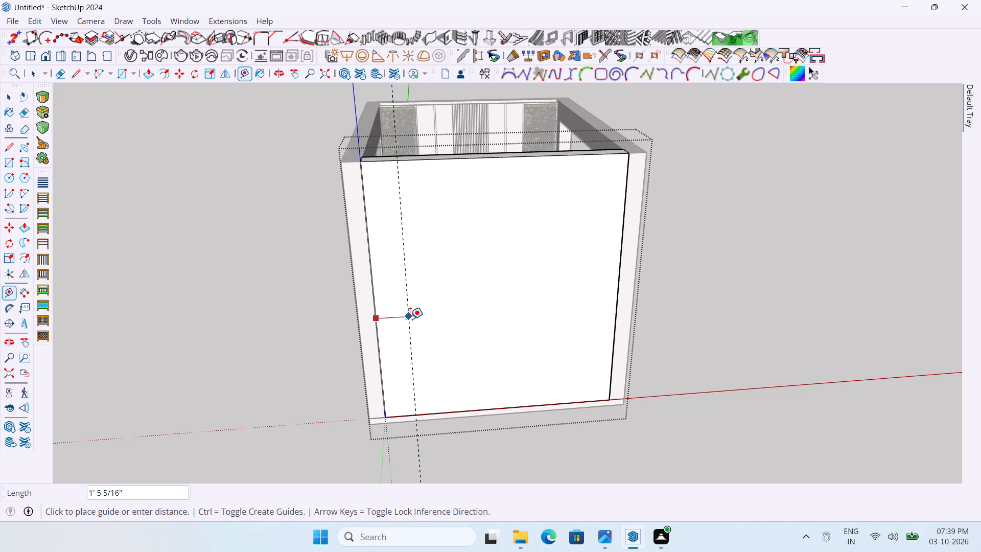
pyautogui.write("1'")
pyautogui.press('Return')
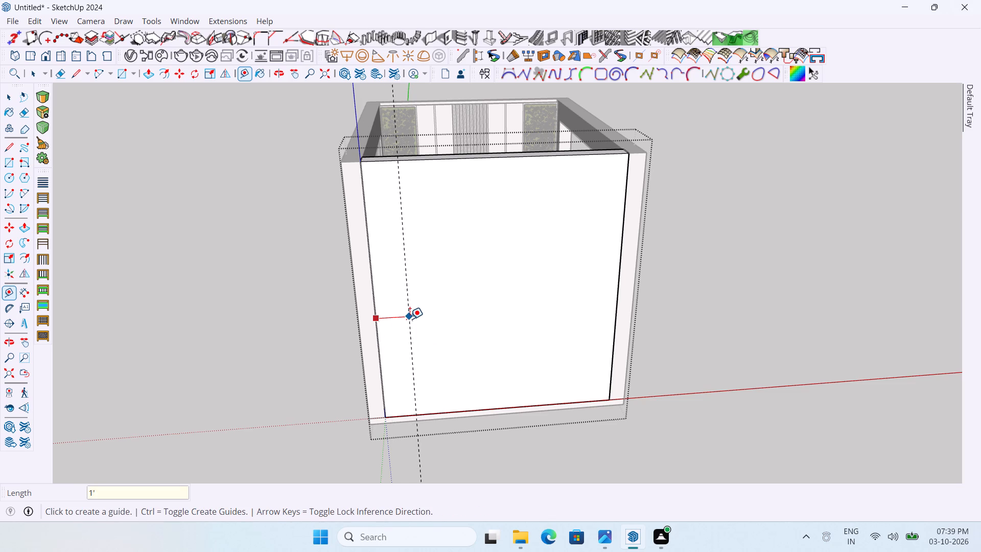
pyautogui.scroll(1, 608, 309)
pyautogui.click(617, 306)
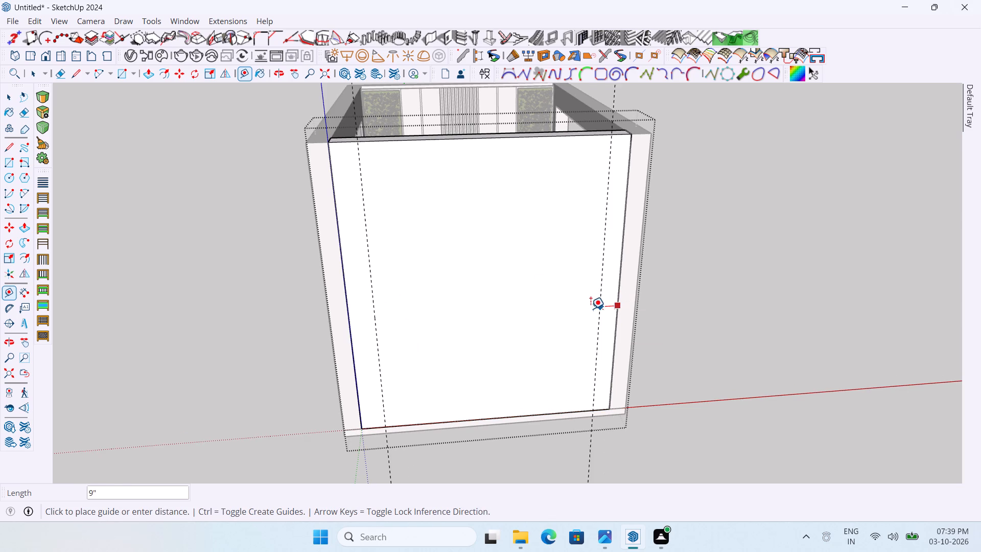
pyautogui.write("1'")
pyautogui.press('Return')
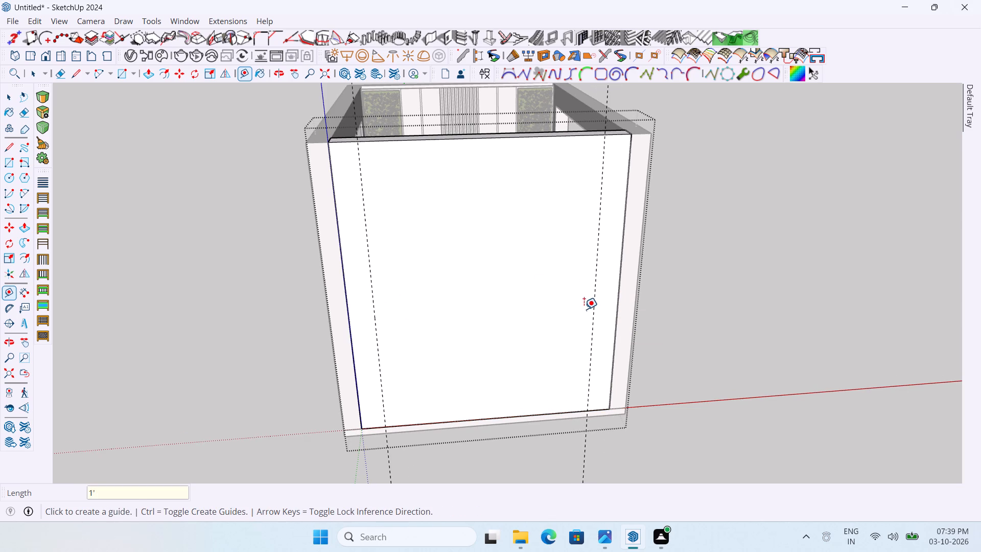
# Place a horizontal guide 6' above the bottom edge of the front wall's outer face.
pyautogui.scroll(2, 567, 159)
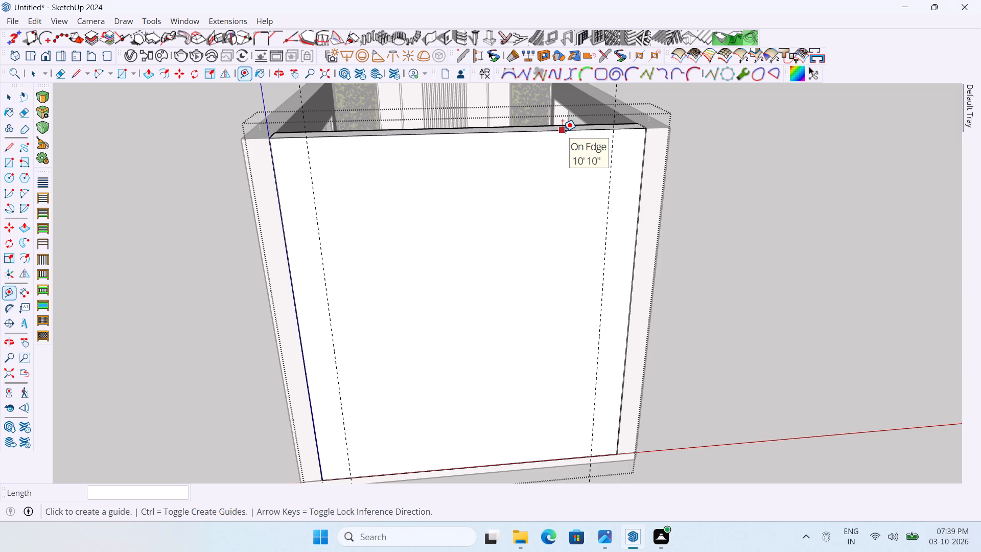
pyautogui.scroll(-2, 488, 283)
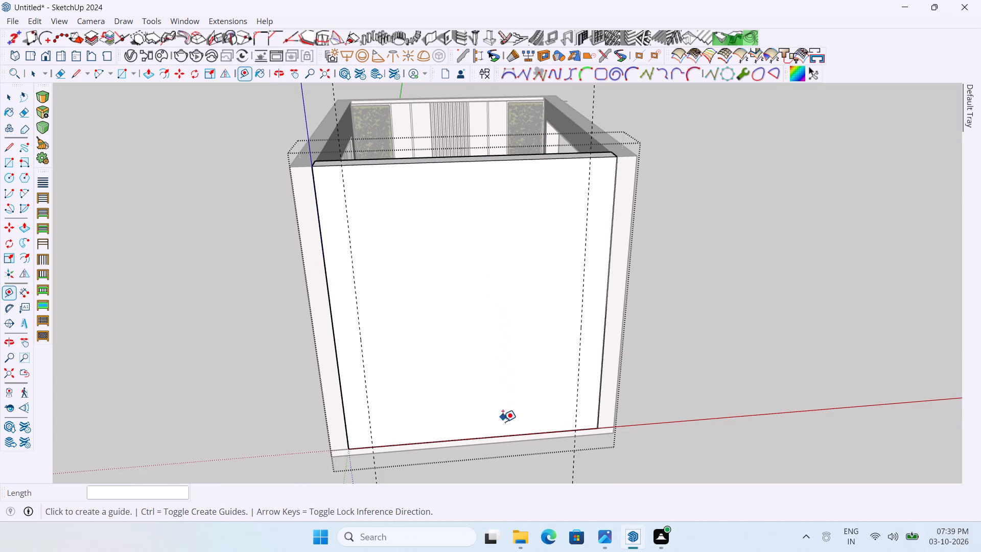
pyautogui.click(499, 435)
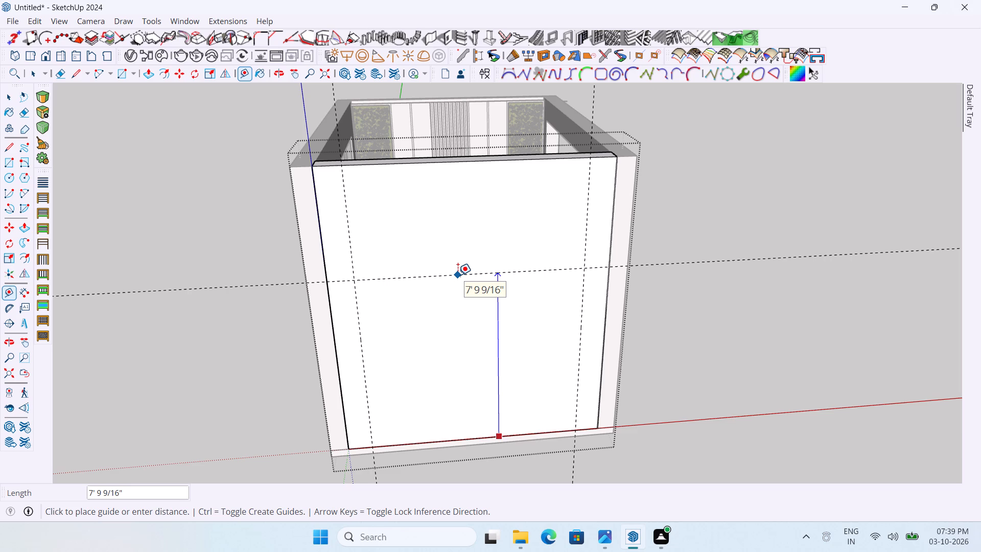
pyautogui.write("6'")
pyautogui.press('Return')
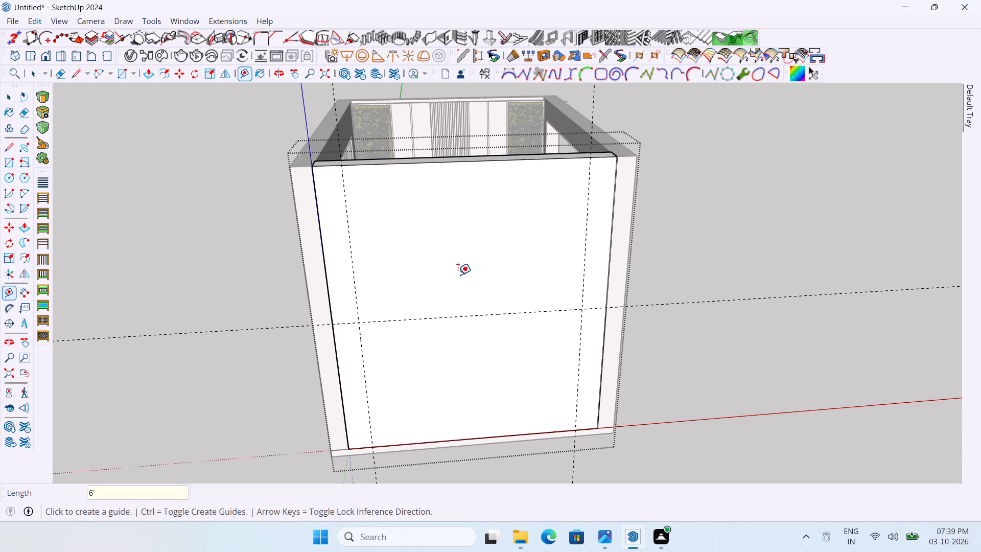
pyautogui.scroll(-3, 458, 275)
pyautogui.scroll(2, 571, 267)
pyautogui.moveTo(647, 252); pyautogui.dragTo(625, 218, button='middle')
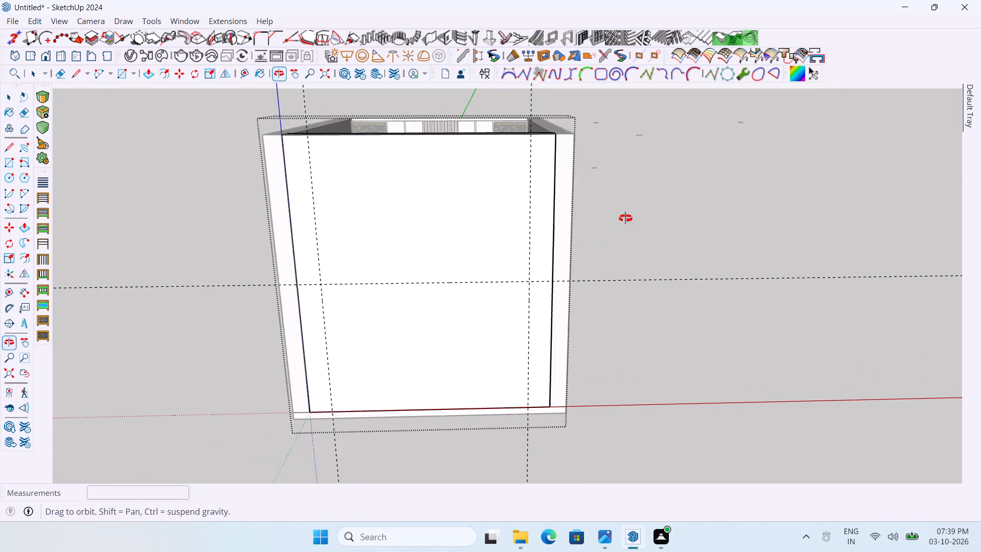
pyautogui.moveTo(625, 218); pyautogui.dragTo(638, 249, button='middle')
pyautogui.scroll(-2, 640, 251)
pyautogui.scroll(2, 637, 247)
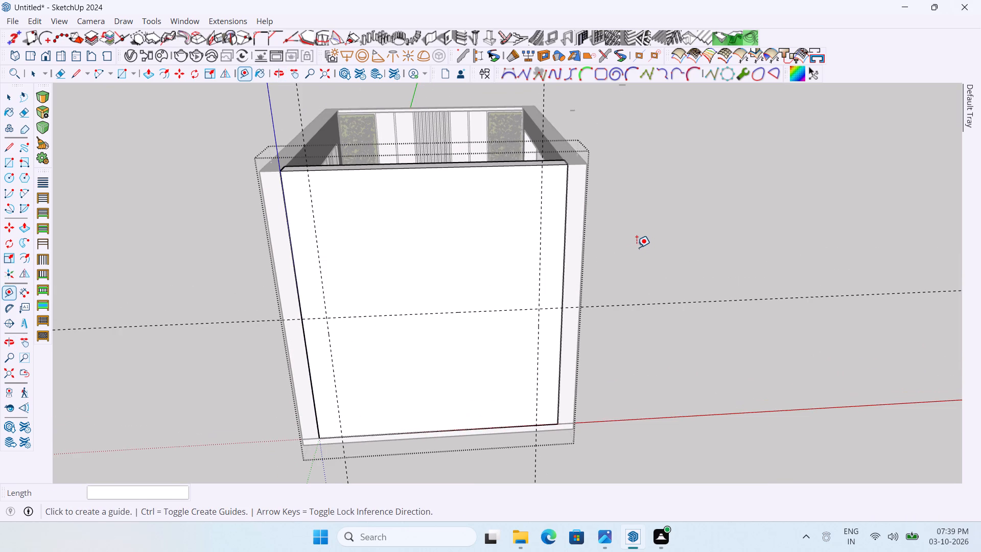
# Set the arc segments to 100 sides using a trial arc with about 5' 1" bulge between the guide intersections, and undo the arc.
pyautogui.press('a')
pyautogui.click(328, 318)
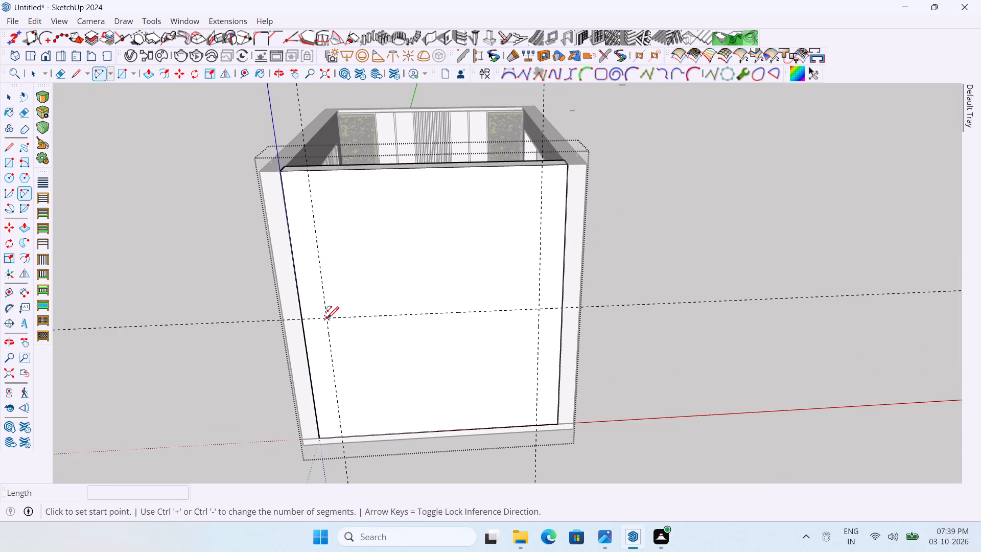
pyautogui.click(538, 312)
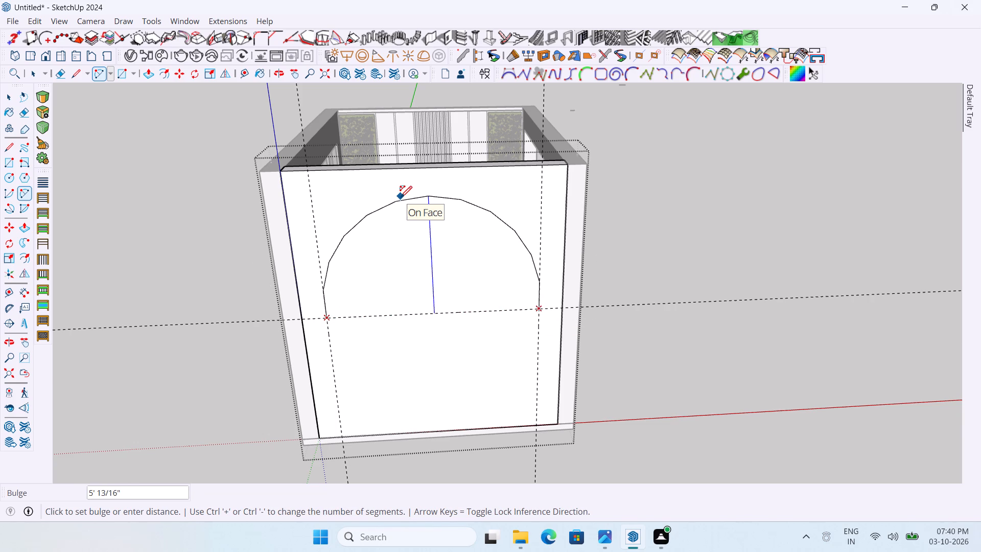
pyautogui.click(401, 197)
pyautogui.write('100s')
pyautogui.press('Return')
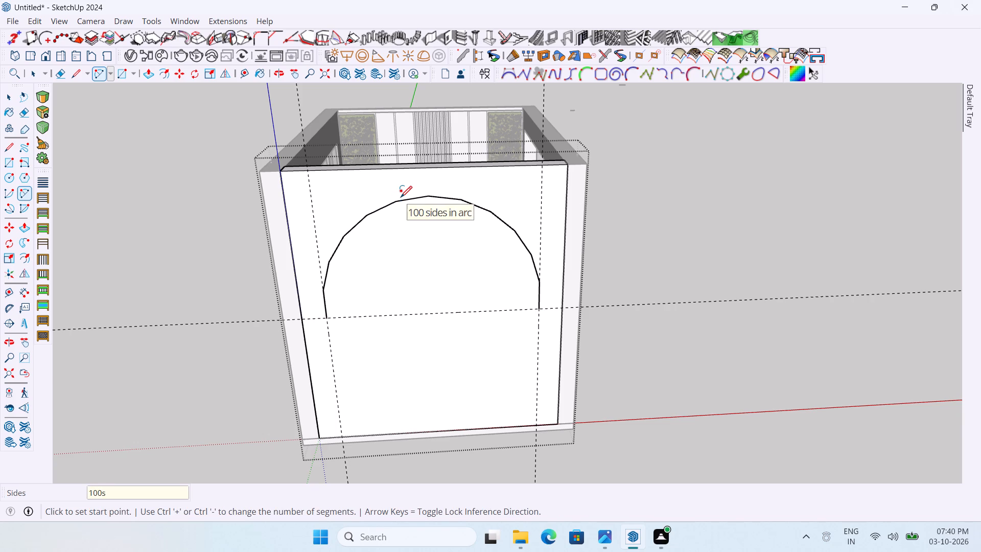
pyautogui.hotkey('ctrl', 'z')
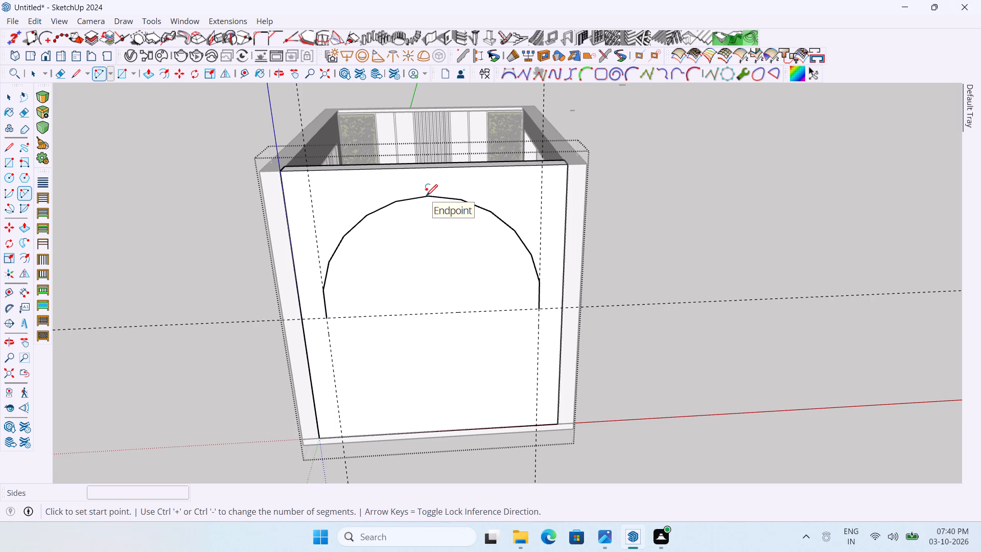
pyautogui.hotkey('ctrl', 'z')
# Draw full-height vertical lines along both side guides on the front wall's outer face.
pyautogui.scroll(-2, 491, 260)
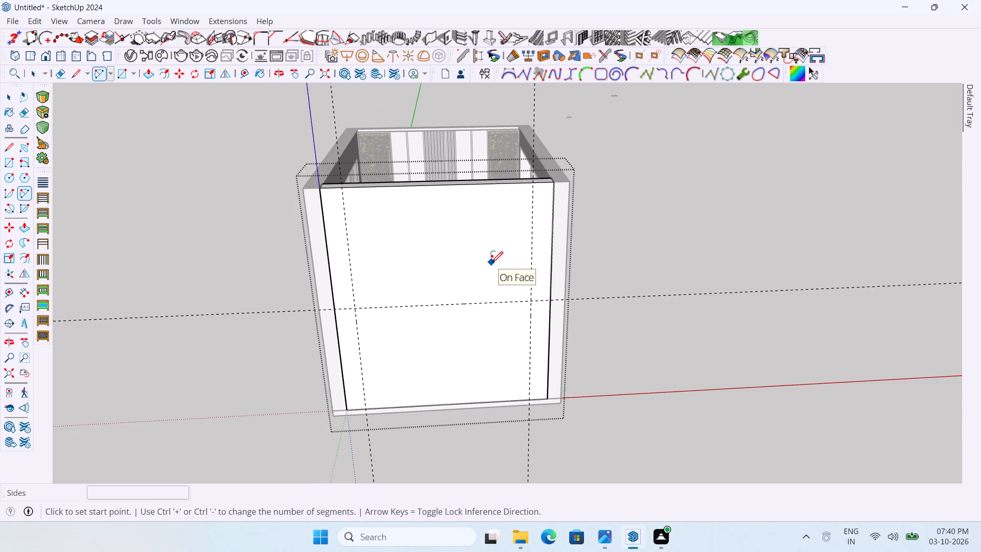
pyautogui.press('l')
pyautogui.scroll(2, 367, 204)
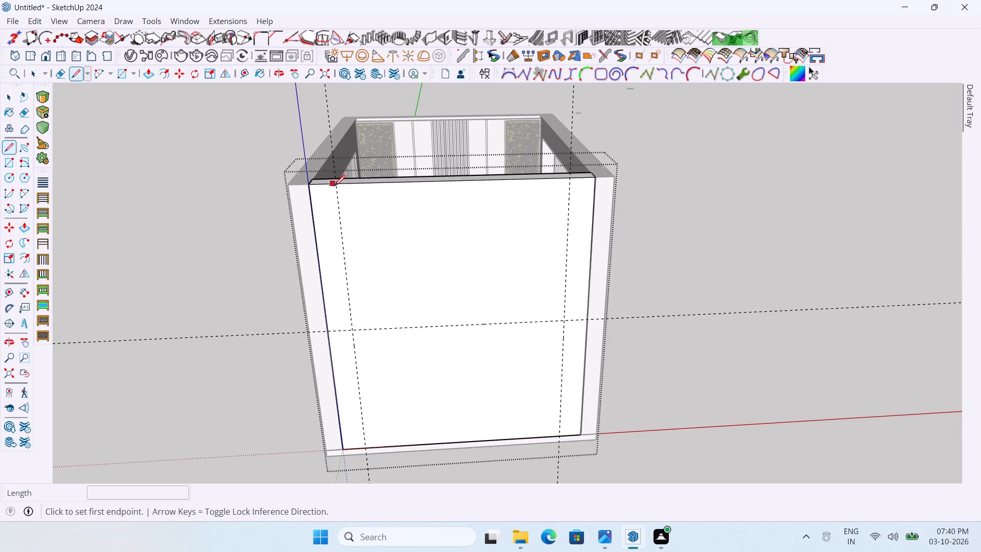
pyautogui.click(334, 186)
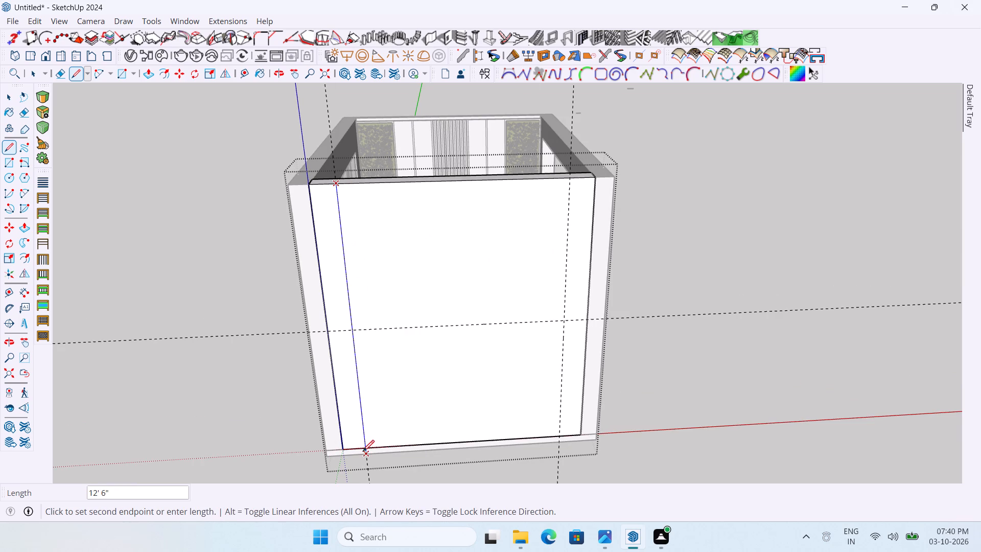
pyautogui.click(363, 449)
pyautogui.press('space')
pyautogui.scroll(1, 615, 434)
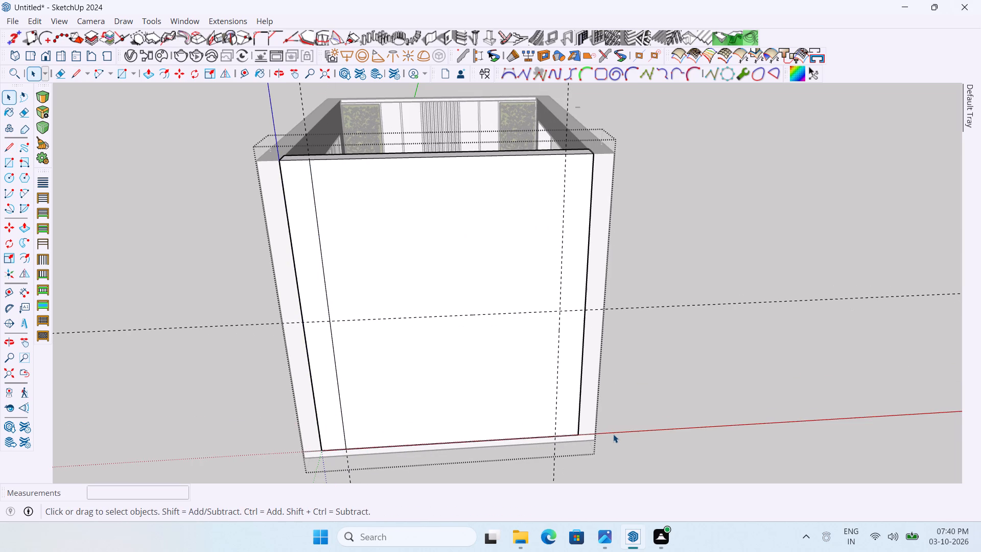
pyautogui.press('l')
pyautogui.click(555, 436)
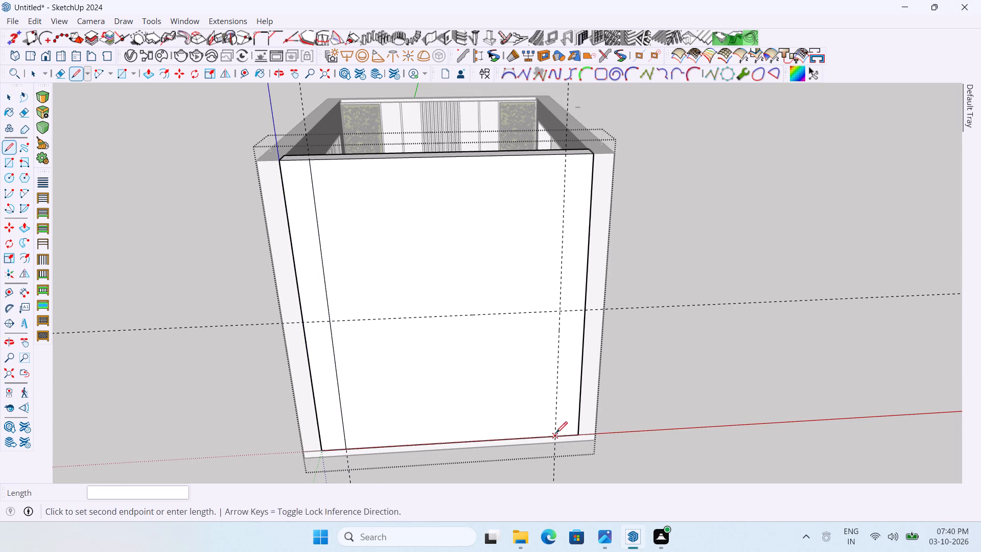
pyautogui.click(565, 153)
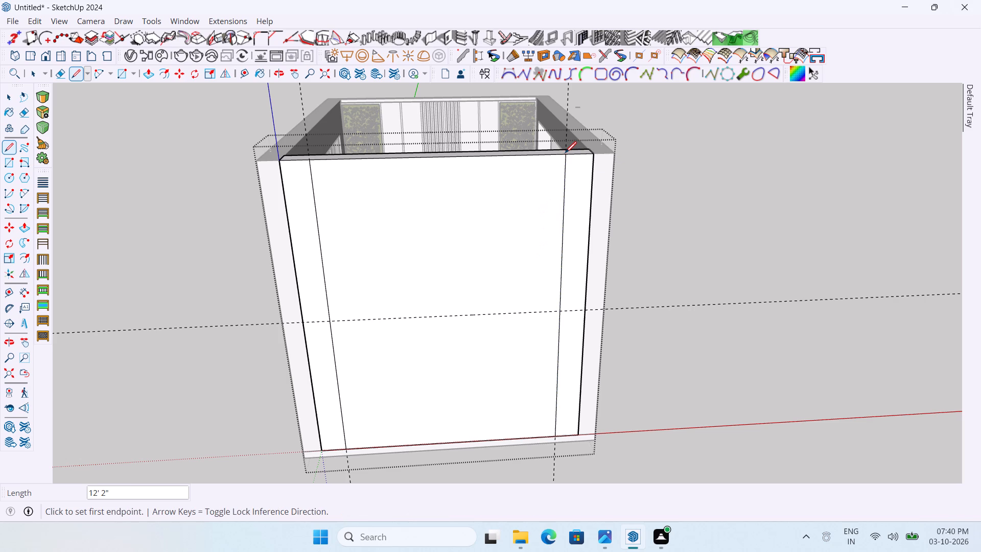
pyautogui.press('space')
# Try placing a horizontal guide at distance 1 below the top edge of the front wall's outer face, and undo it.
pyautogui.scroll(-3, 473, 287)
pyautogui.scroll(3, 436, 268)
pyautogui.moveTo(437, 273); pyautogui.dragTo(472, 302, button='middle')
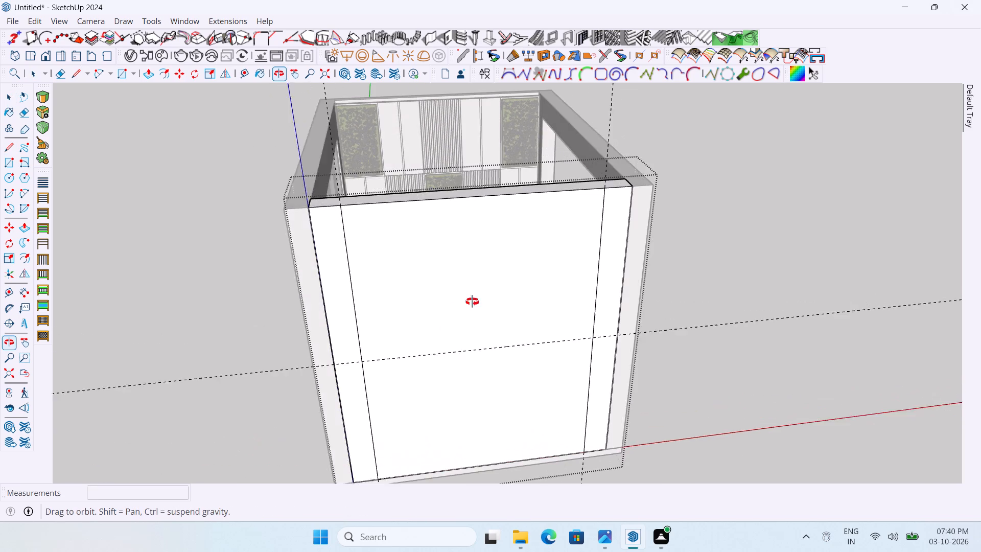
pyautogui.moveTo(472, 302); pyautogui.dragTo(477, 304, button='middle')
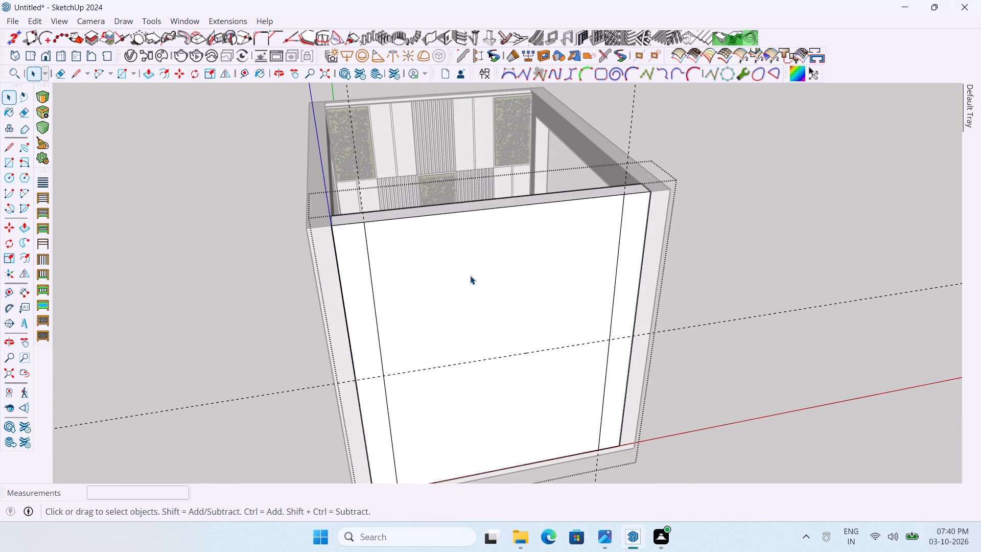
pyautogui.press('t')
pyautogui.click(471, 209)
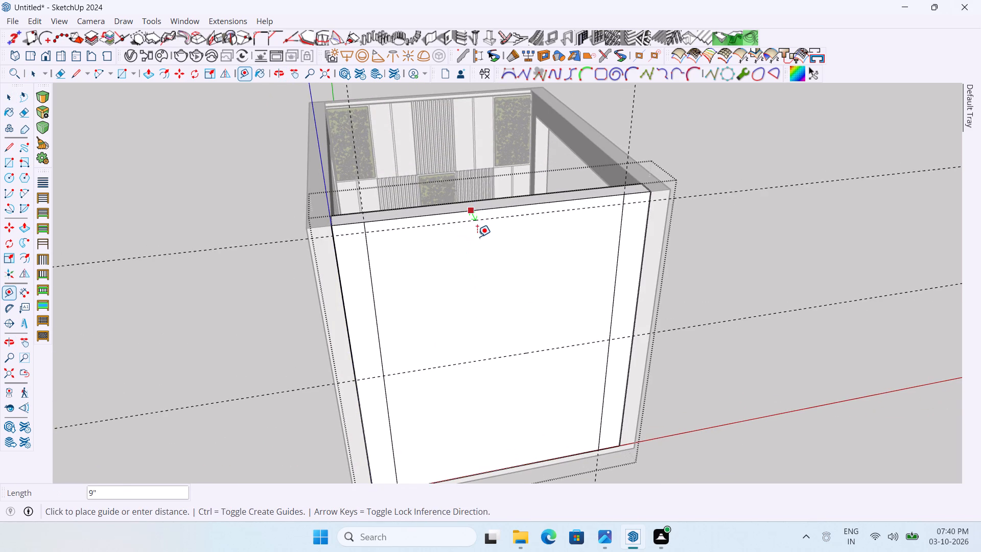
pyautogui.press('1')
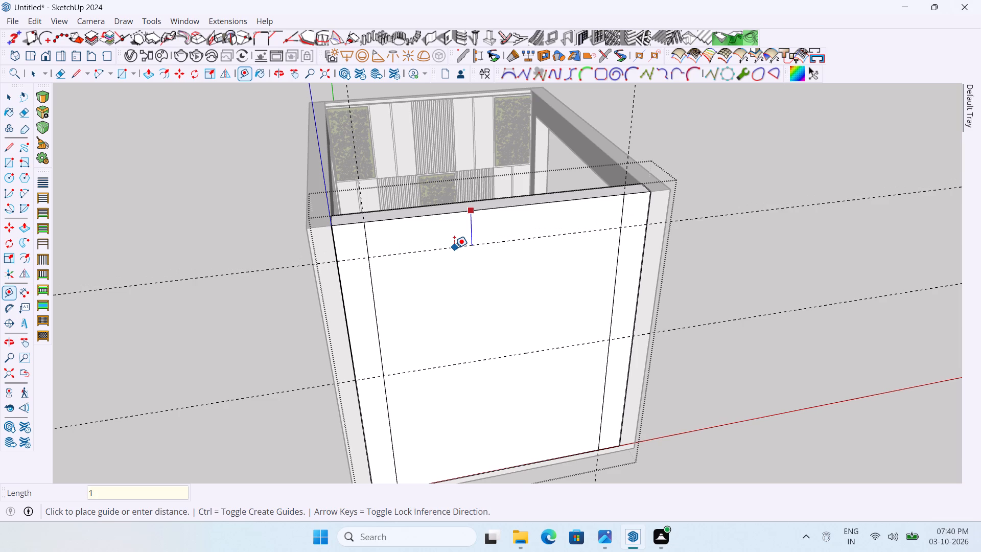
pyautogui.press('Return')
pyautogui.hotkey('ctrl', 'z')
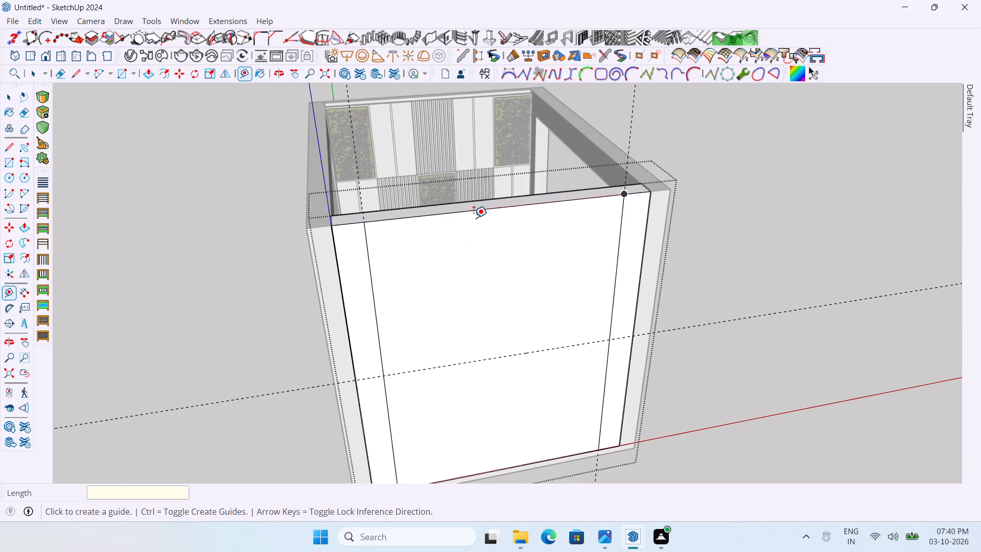
# Place a horizontal guide 1' below the top edge of the front wall's outer face.
pyautogui.click(484, 209)
pyautogui.write("1'")
pyautogui.press('Return')
# Draw a 100-sided arc between the vertical lines' intersections with the 6' guide, bulging upward about 4' 9".
pyautogui.scroll(-3, 477, 246)
pyautogui.moveTo(515, 286); pyautogui.dragTo(500, 246, button='middle')
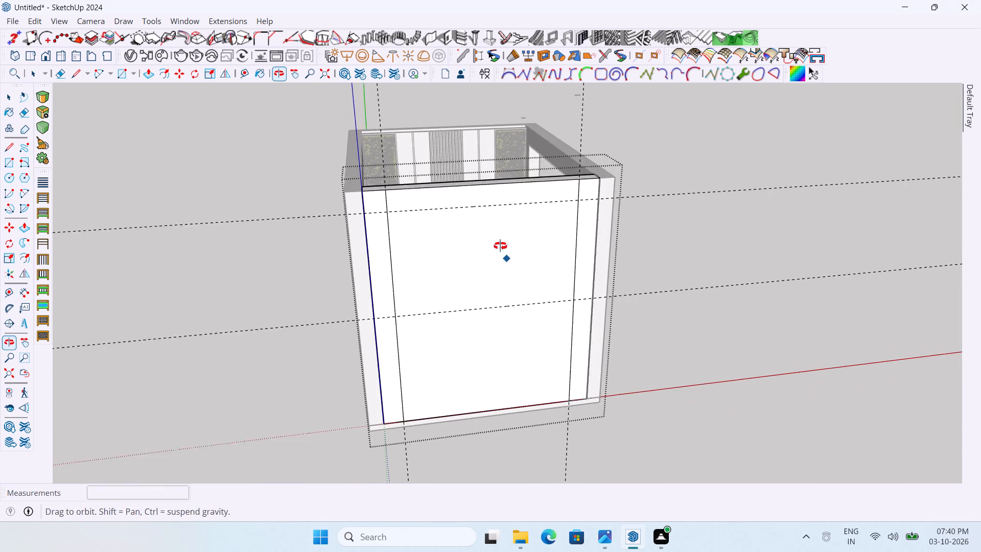
pyautogui.moveTo(500, 246); pyautogui.dragTo(500, 245, button='middle')
pyautogui.moveTo(491, 266); pyautogui.dragTo(492, 287, button='middle')
pyautogui.scroll(1, 458, 280)
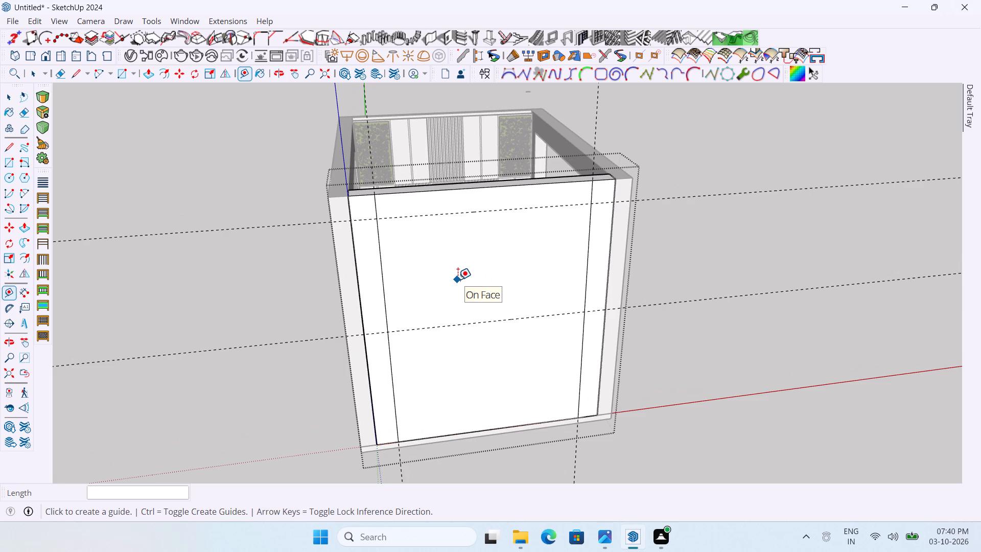
pyautogui.press('a')
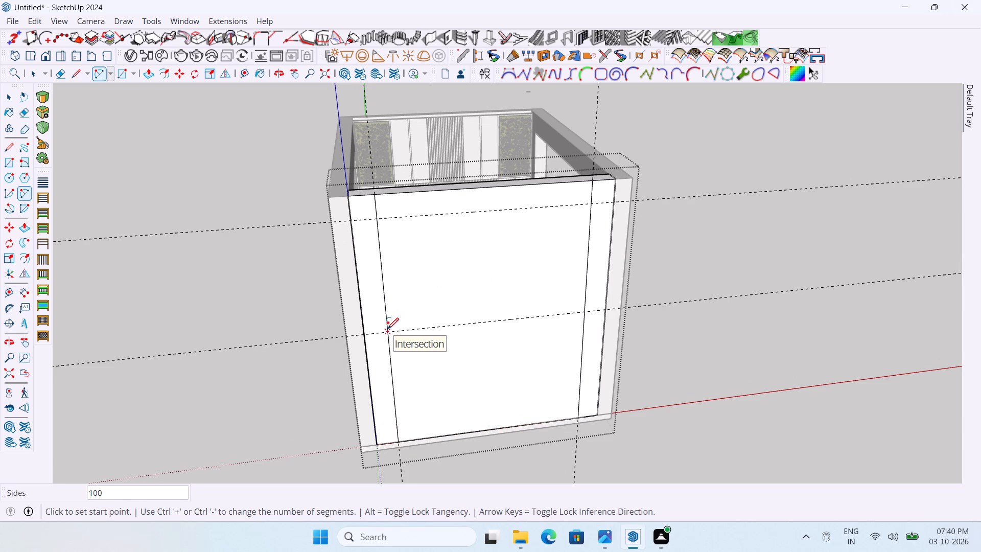
pyautogui.click(387, 329)
pyautogui.click(586, 311)
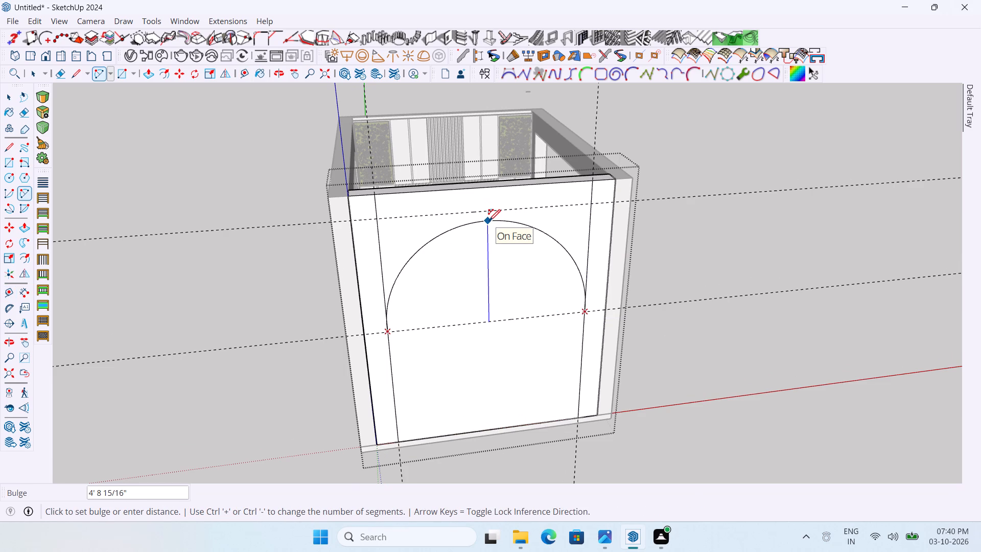
pyautogui.scroll(4, 489, 221)
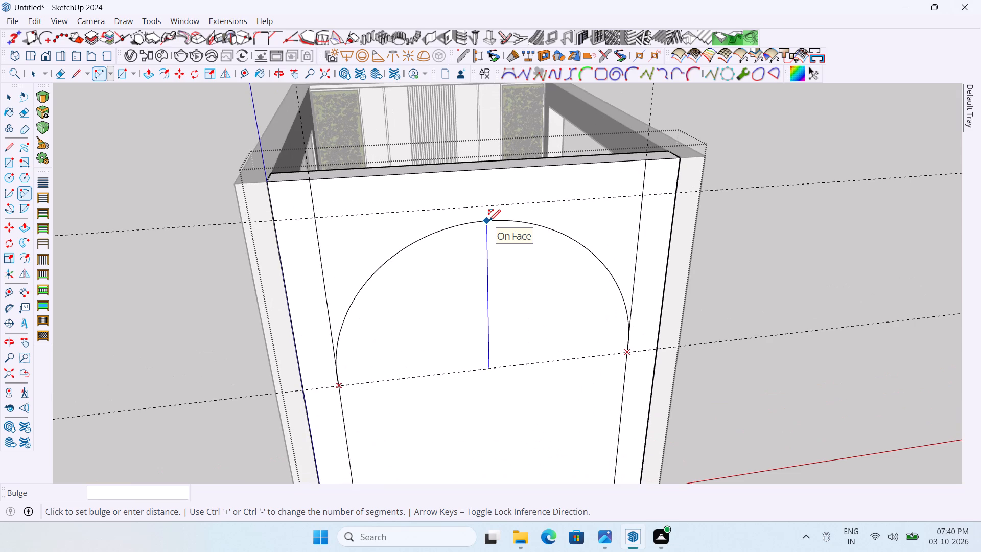
pyautogui.click(489, 221)
# Erase the guides on the front wall and the vertical line segments above the arc.
pyautogui.scroll(-3, 489, 218)
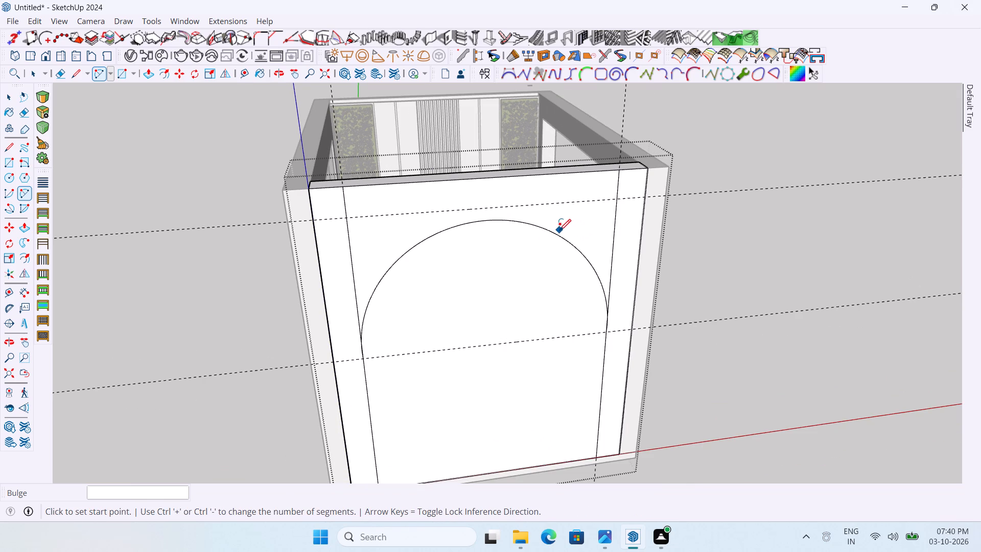
pyautogui.press('e')
pyautogui.scroll(1, 396, 226)
pyautogui.moveTo(387, 208); pyautogui.dragTo(371, 219)
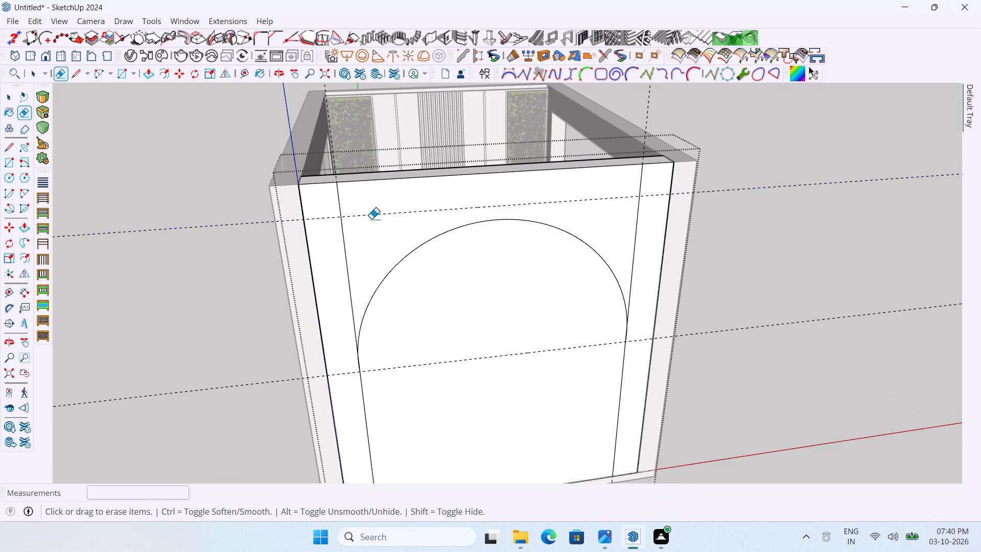
pyautogui.moveTo(371, 219); pyautogui.dragTo(338, 231)
pyautogui.moveTo(630, 216); pyautogui.dragTo(636, 220)
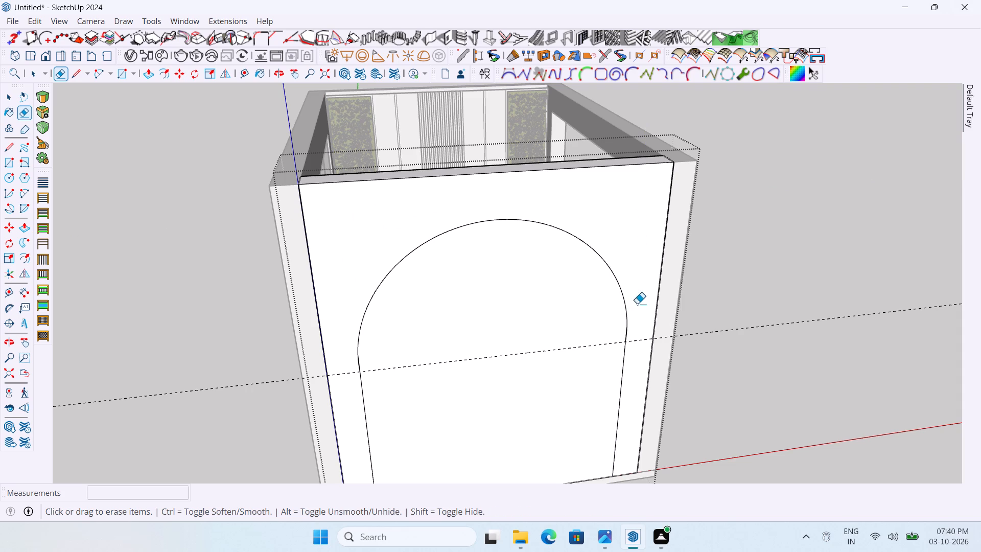
pyautogui.click(633, 341)
# Erase the arc slivers overhanging the vertical lines where the arch meets them on both sides.
pyautogui.moveTo(543, 335); pyautogui.dragTo(464, 261, button='middle')
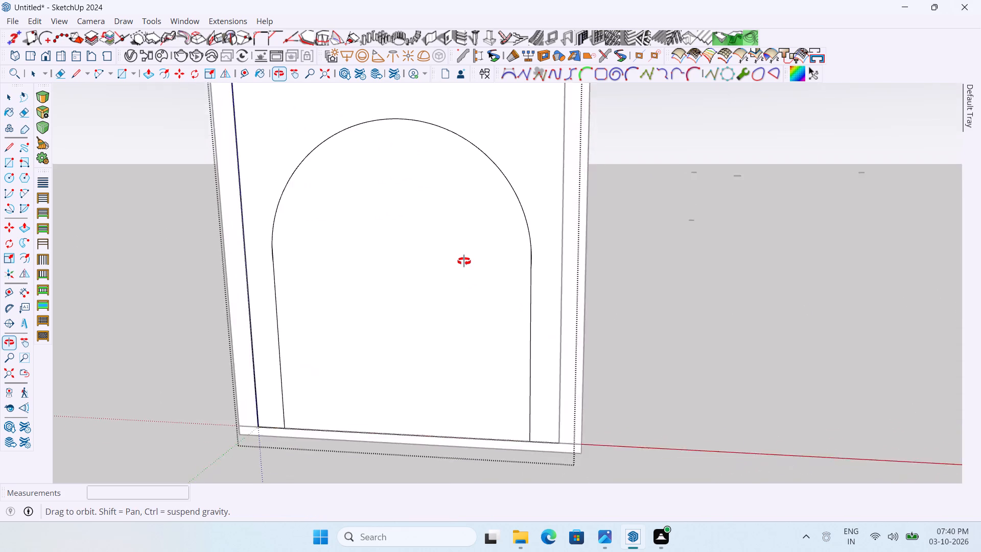
pyautogui.moveTo(464, 261); pyautogui.dragTo(468, 259, button='middle')
pyautogui.scroll(17, 291, 249)
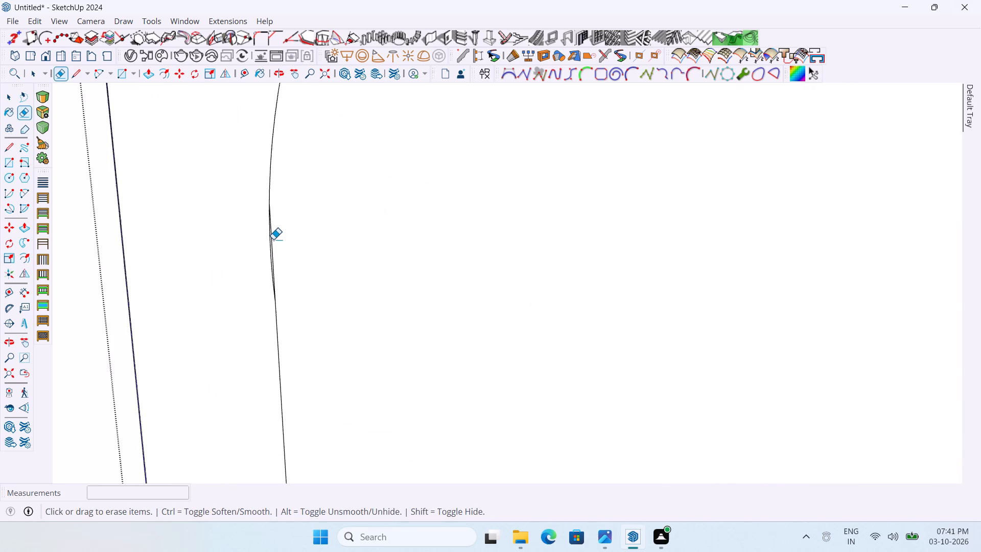
pyautogui.scroll(8, 273, 239)
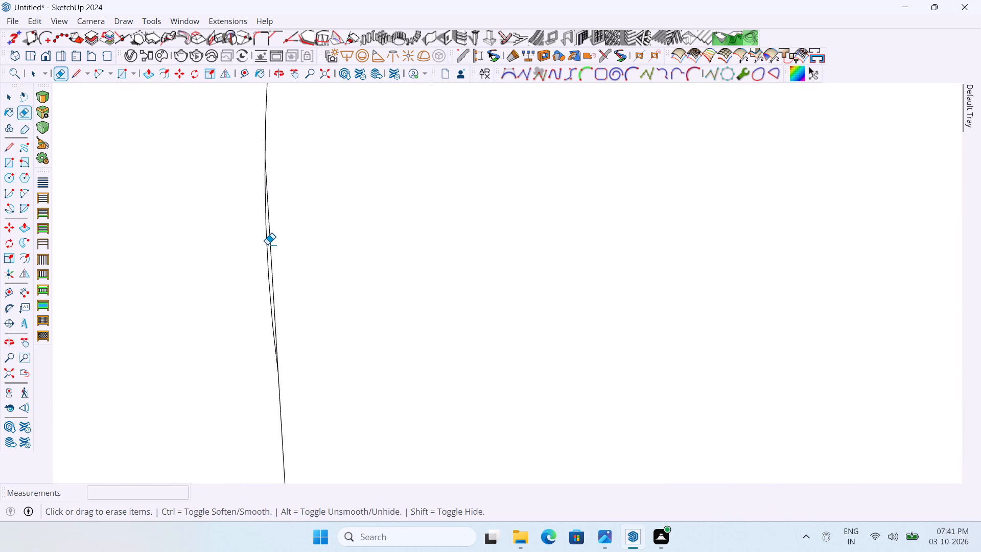
pyautogui.click(267, 244)
pyautogui.scroll(-20, 267, 244)
pyautogui.scroll(-4, 267, 244)
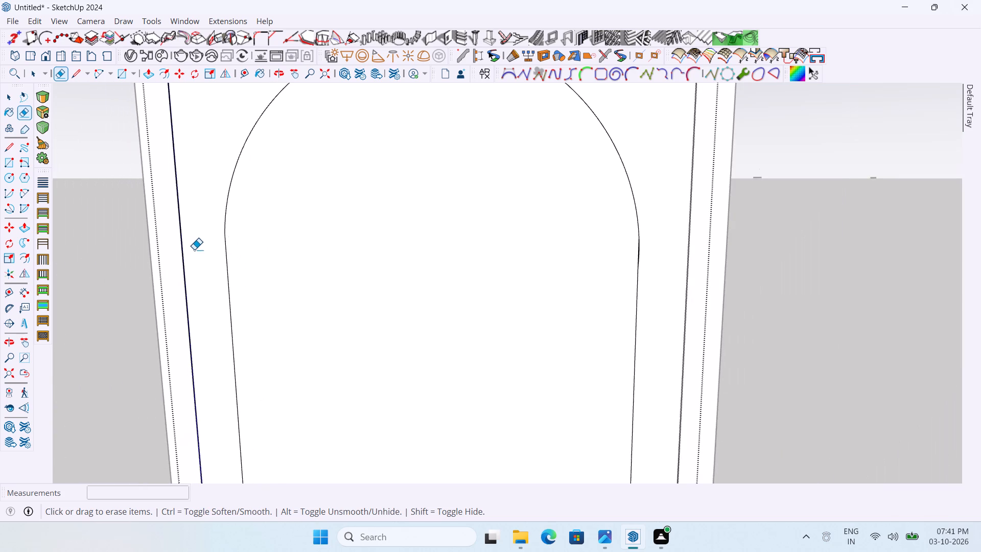
pyautogui.scroll(18, 638, 251)
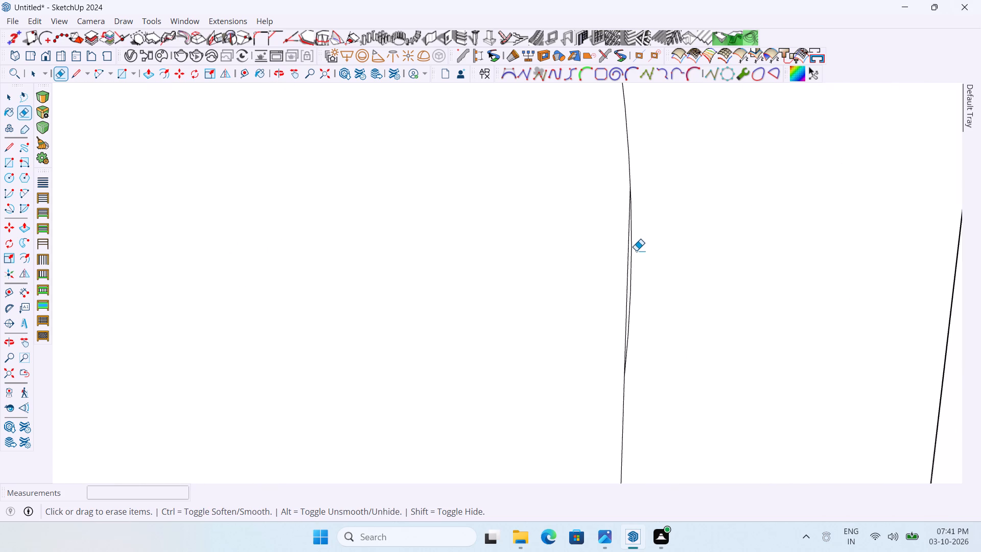
pyautogui.click(632, 252)
pyautogui.scroll(-20, 632, 252)
pyautogui.scroll(-2, 632, 252)
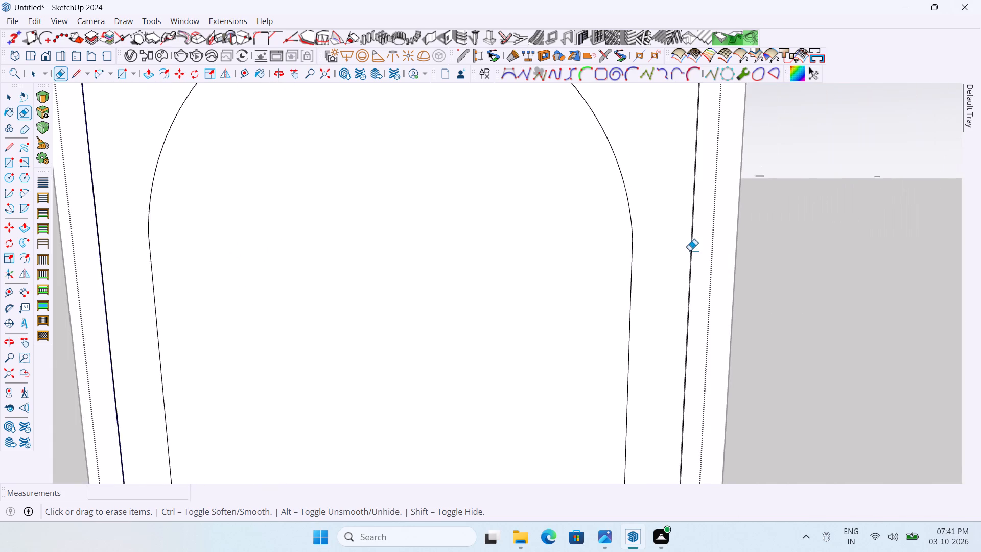
# Push/pull the arched face 9" through the front wall to cut the opening, and close the group.
pyautogui.scroll(-3, 690, 250)
pyautogui.moveTo(727, 280); pyautogui.dragTo(834, 351, button='middle')
pyautogui.scroll(-3, 563, 185)
pyautogui.moveTo(624, 240); pyautogui.dragTo(643, 290, button='middle')
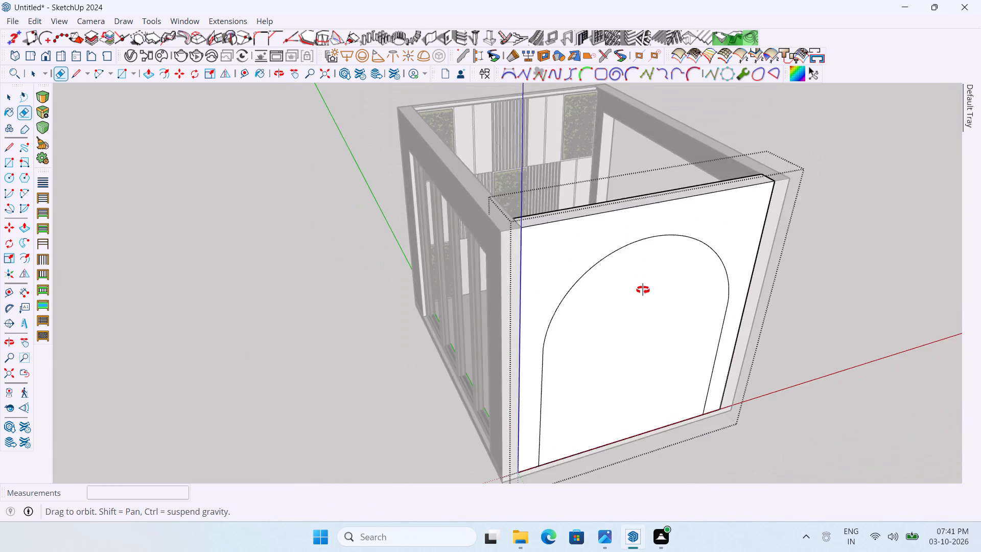
pyautogui.moveTo(643, 290); pyautogui.dragTo(651, 295, button='middle')
pyautogui.scroll(2, 683, 287)
pyautogui.press('p')
pyautogui.click(681, 283)
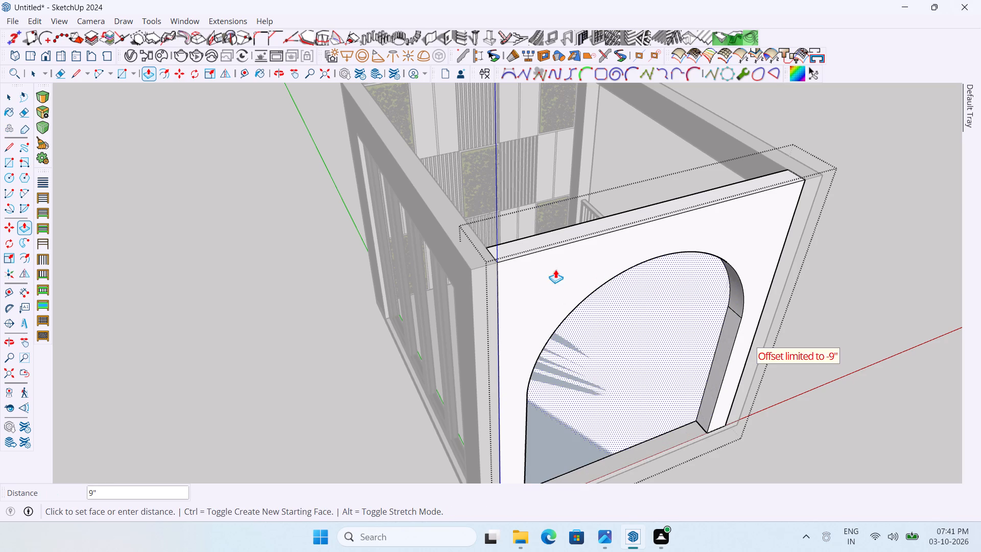
pyautogui.click(494, 244)
pyautogui.press('space')
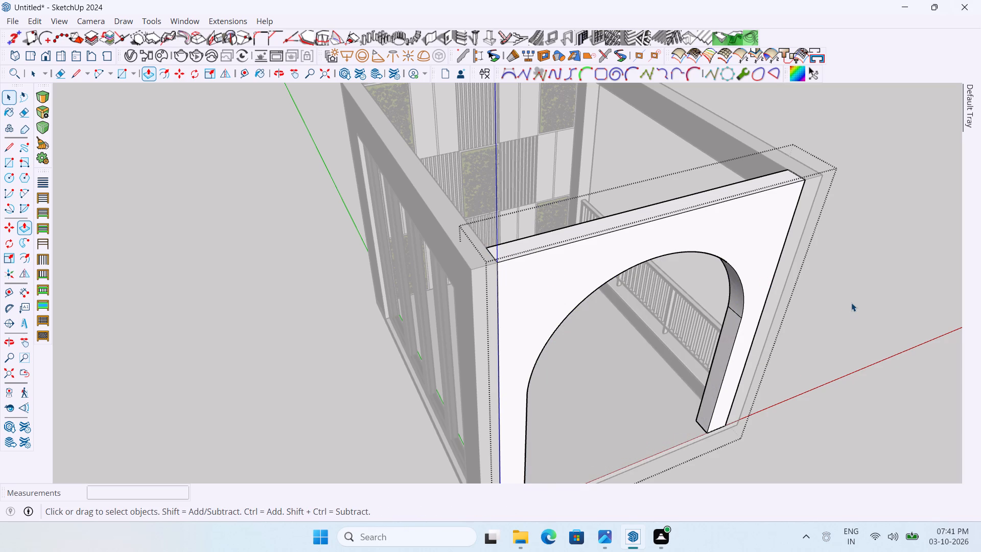
pyautogui.click(851, 303)
# Round the arched opening's outer arc and vertical side edges on the front wall with a 4" bevel of 24 segments, and close the group.
pyautogui.moveTo(851, 292); pyautogui.dragTo(821, 167, button='middle')
pyautogui.scroll(3, 696, 167)
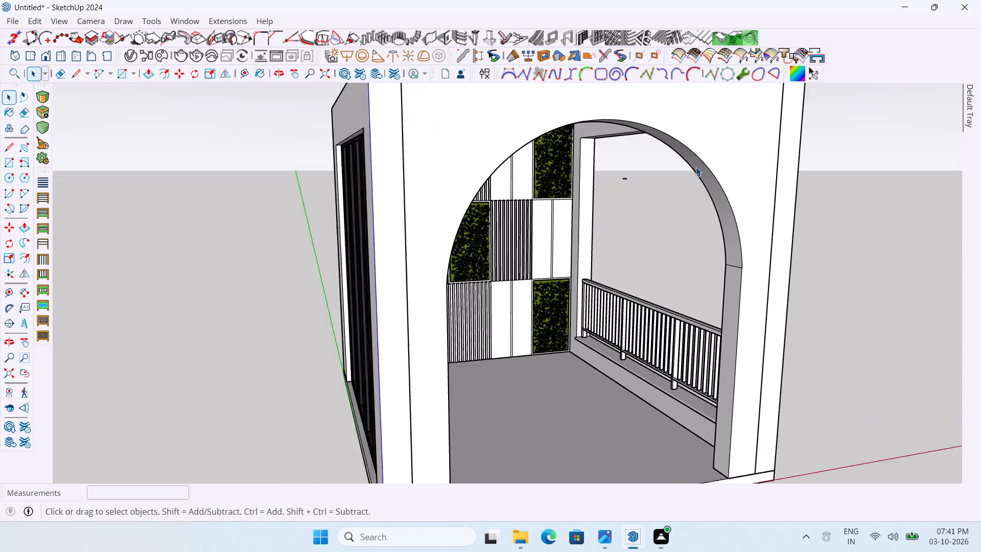
pyautogui.keyDown('ctrl'); pyautogui.click(710, 164); pyautogui.keyUp('ctrl')
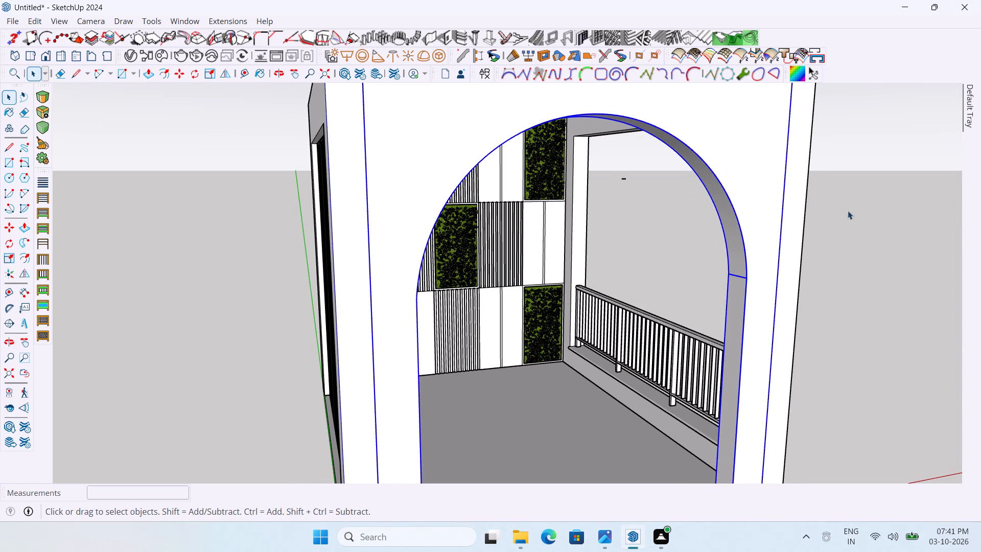
pyautogui.click(872, 219)
pyautogui.doubleClick(750, 193)
pyautogui.scroll(3, 739, 235)
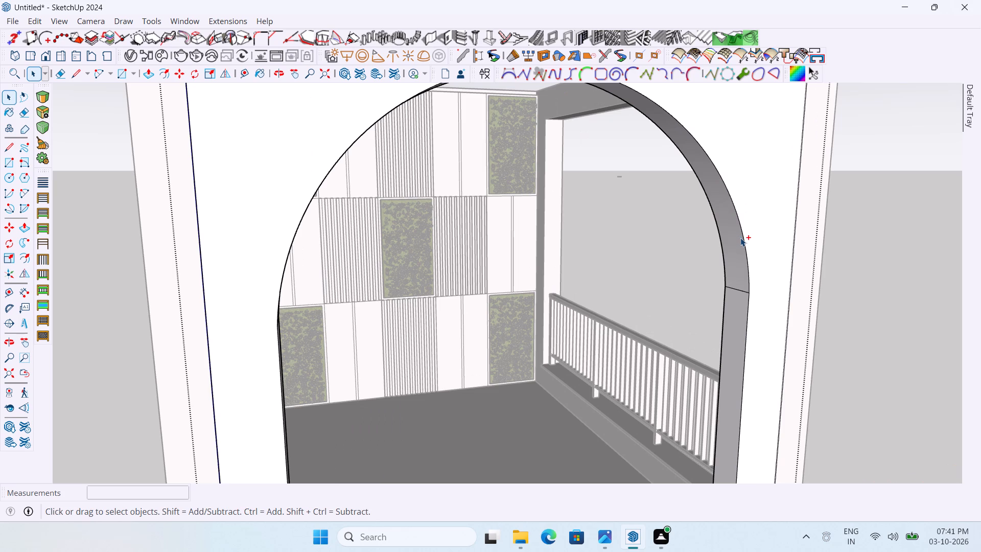
pyautogui.keyDown('ctrl'); pyautogui.click(745, 240); pyautogui.keyUp('ctrl')
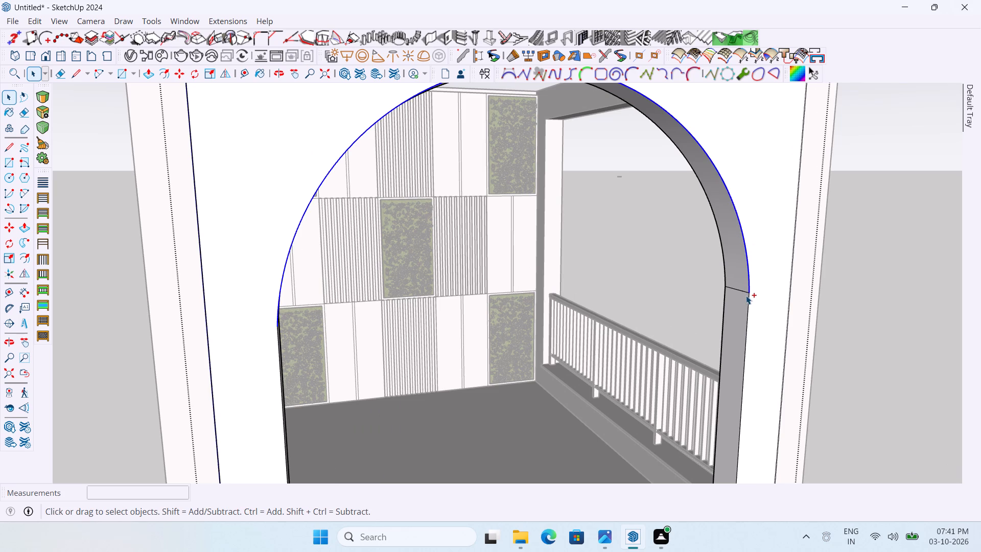
pyautogui.keyDown('ctrl'); pyautogui.click(748, 301); pyautogui.keyUp('ctrl')
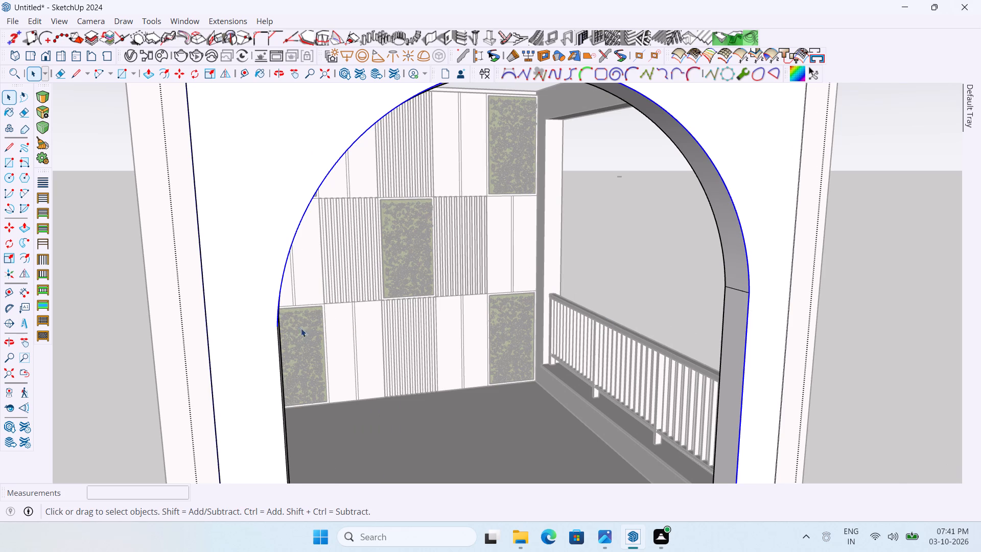
pyautogui.scroll(1, 332, 318)
pyautogui.moveTo(323, 319); pyautogui.dragTo(216, 329, button='middle')
pyautogui.scroll(-5, 357, 299)
pyautogui.scroll(5, 234, 335)
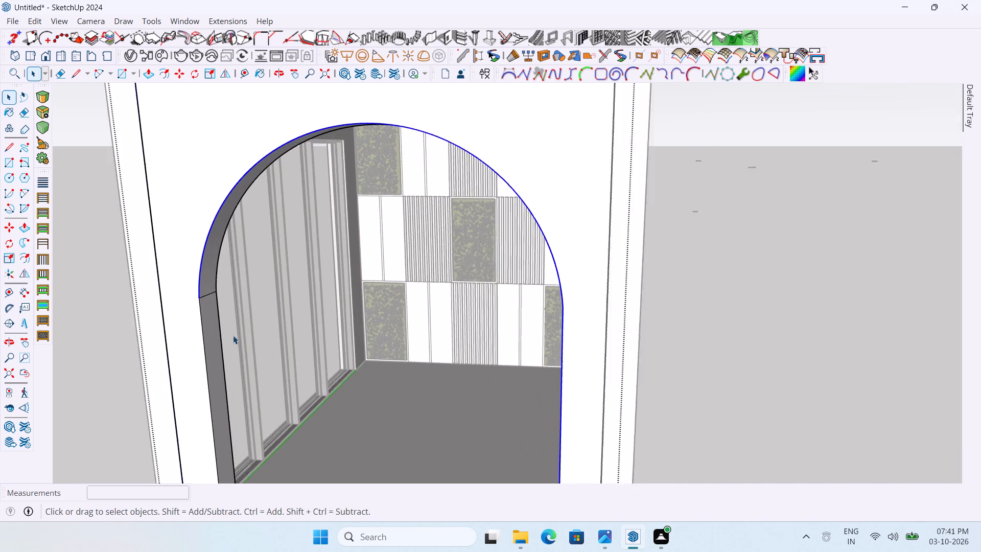
pyautogui.keyDown('ctrl'); pyautogui.click(200, 342); pyautogui.keyUp('ctrl')
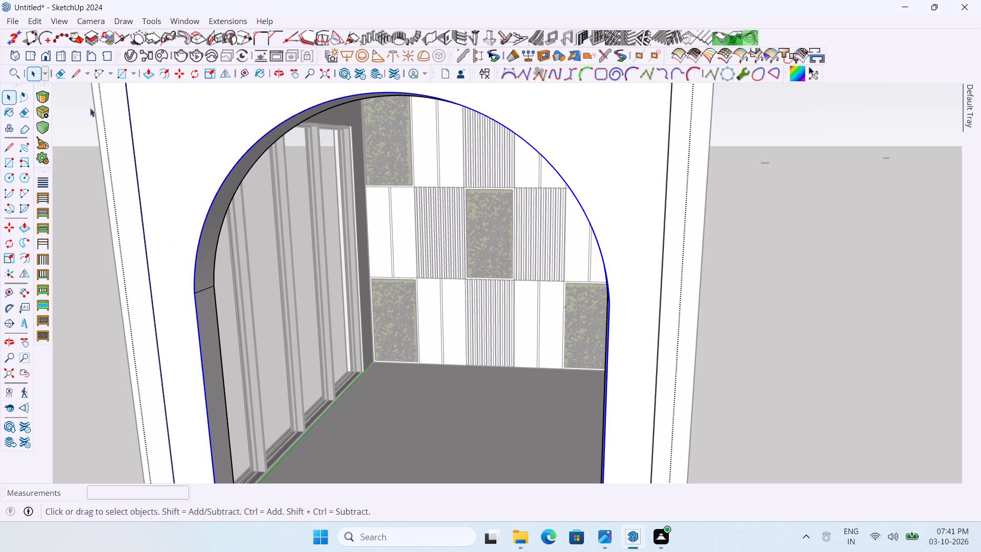
pyautogui.click(42, 100)
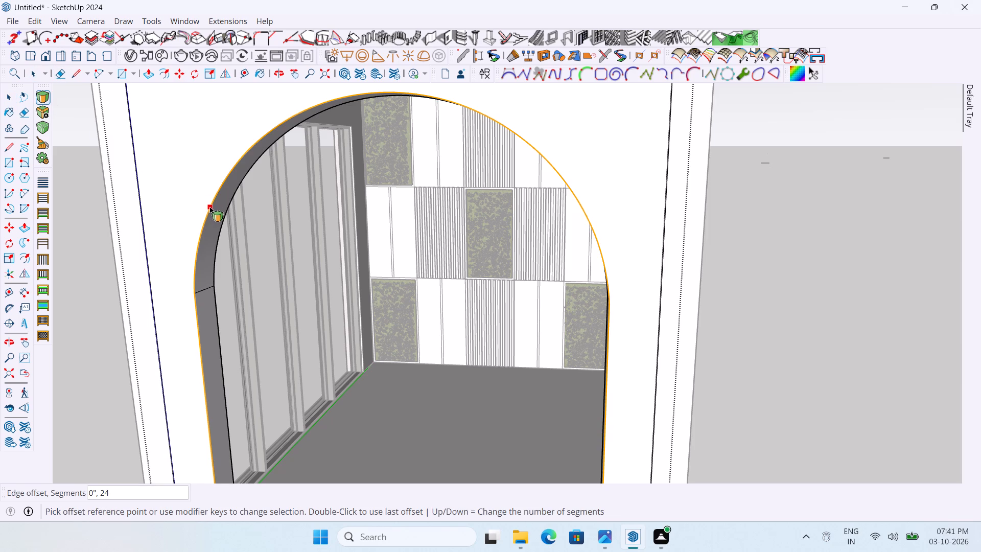
pyautogui.click(209, 207)
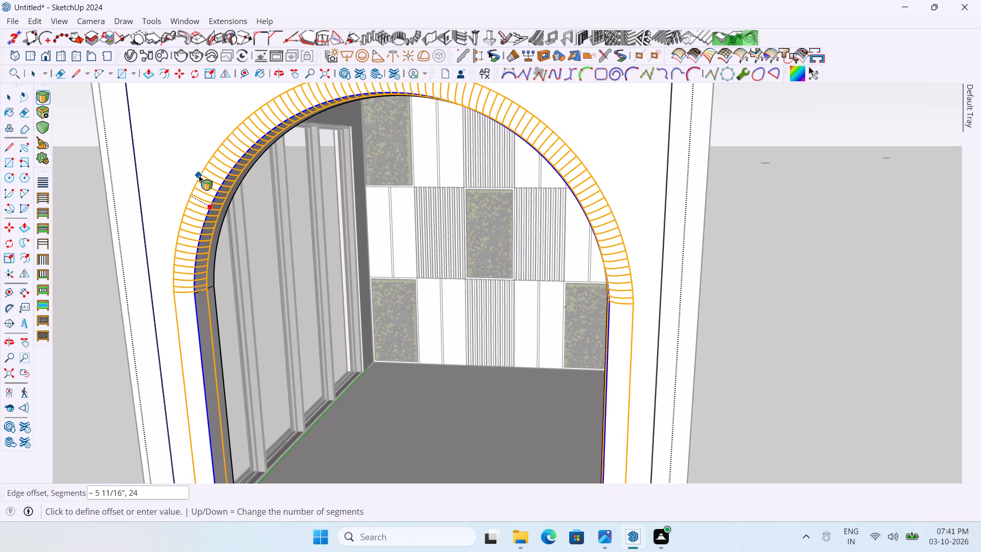
pyautogui.write('4"')
pyautogui.press('Return')
pyautogui.scroll(-4, 340, 164)
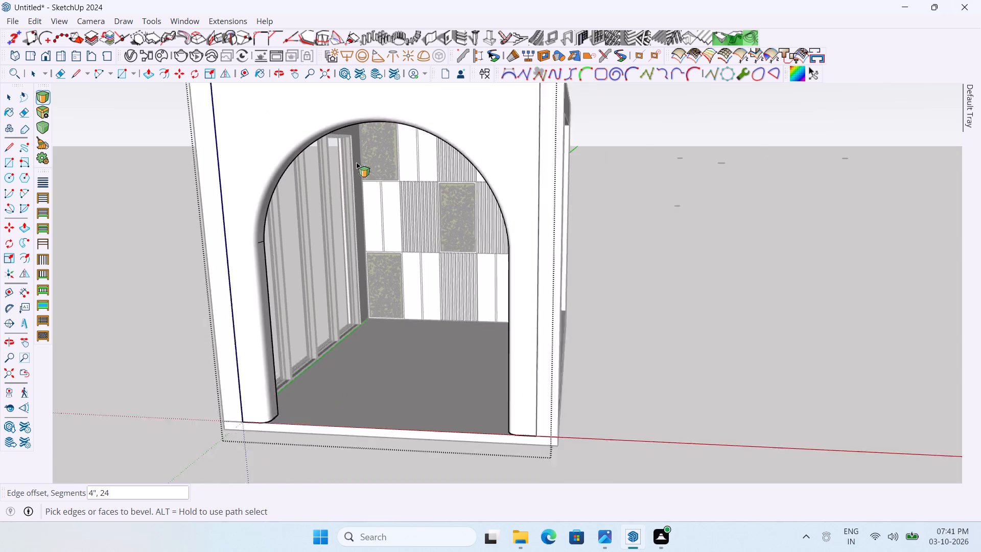
pyautogui.press('space')
pyautogui.click(579, 194)
# Examine the rounded arch edge and the room from the front, from below and from above the open top.
pyautogui.scroll(-1, 583, 206)
pyautogui.moveTo(584, 206); pyautogui.dragTo(629, 100, button='middle')
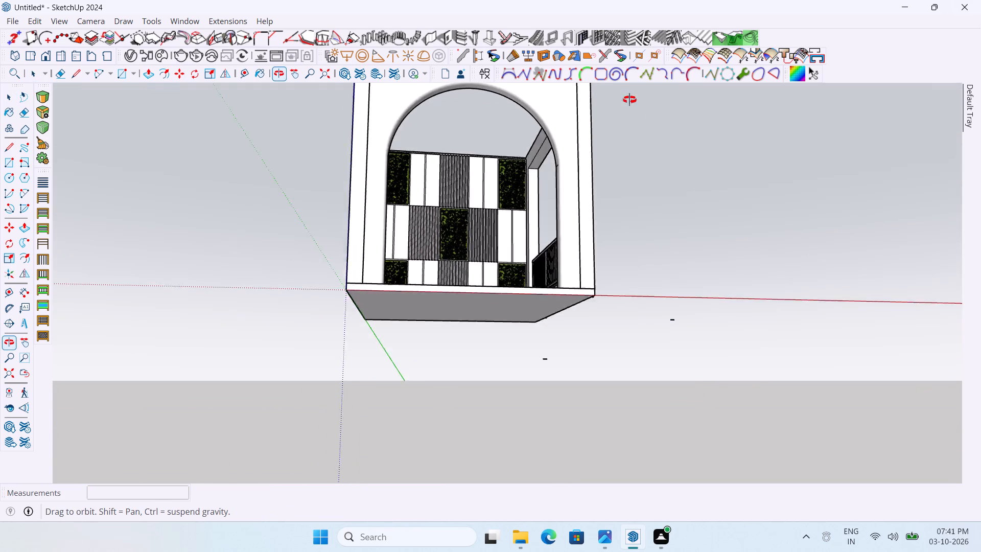
pyautogui.moveTo(629, 100); pyautogui.dragTo(542, 191, button='middle')
pyautogui.scroll(3, 371, 83)
pyautogui.moveTo(530, 124); pyautogui.dragTo(531, 40, button='middle')
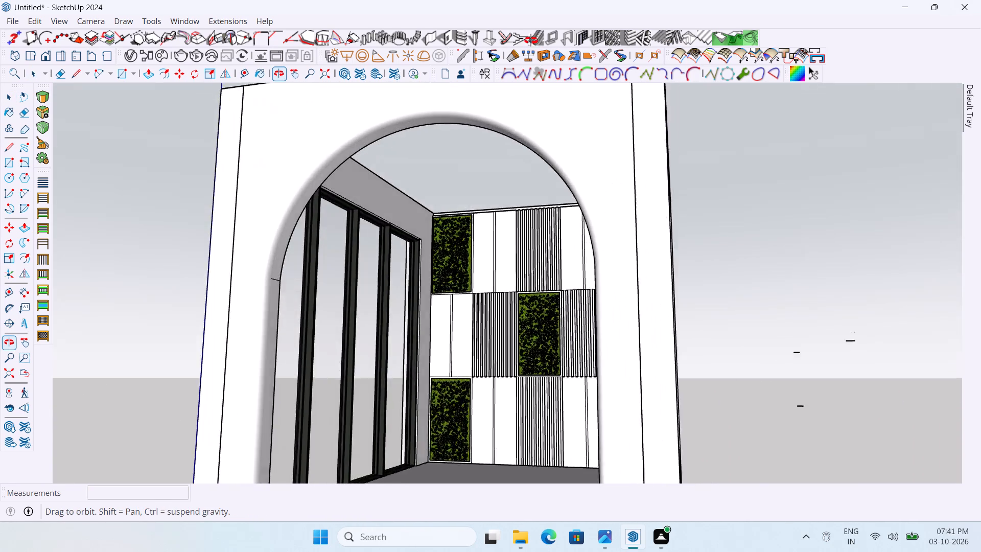
pyautogui.moveTo(531, 40); pyautogui.dragTo(561, 60, button='middle')
pyautogui.scroll(2, 453, 114)
pyautogui.moveTo(510, 123); pyautogui.dragTo(410, 200, button='middle')
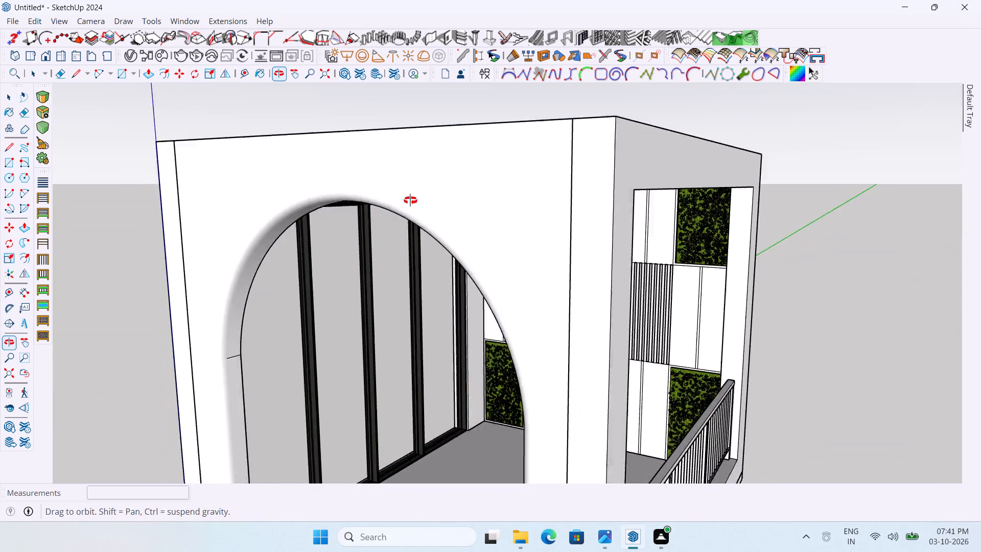
pyautogui.moveTo(410, 200); pyautogui.dragTo(482, 453, button='middle')
pyautogui.scroll(-4, 471, 283)
pyautogui.scroll(2, 478, 88)
pyautogui.scroll(-2, 488, 139)
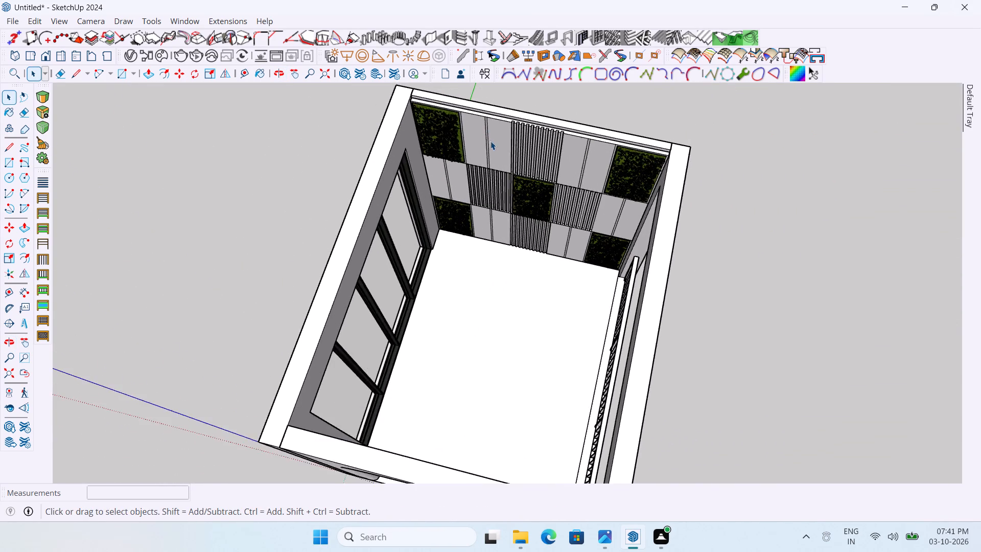
pyautogui.moveTo(491, 145); pyautogui.dragTo(480, 130, button='middle')
pyautogui.scroll(3, 448, 130)
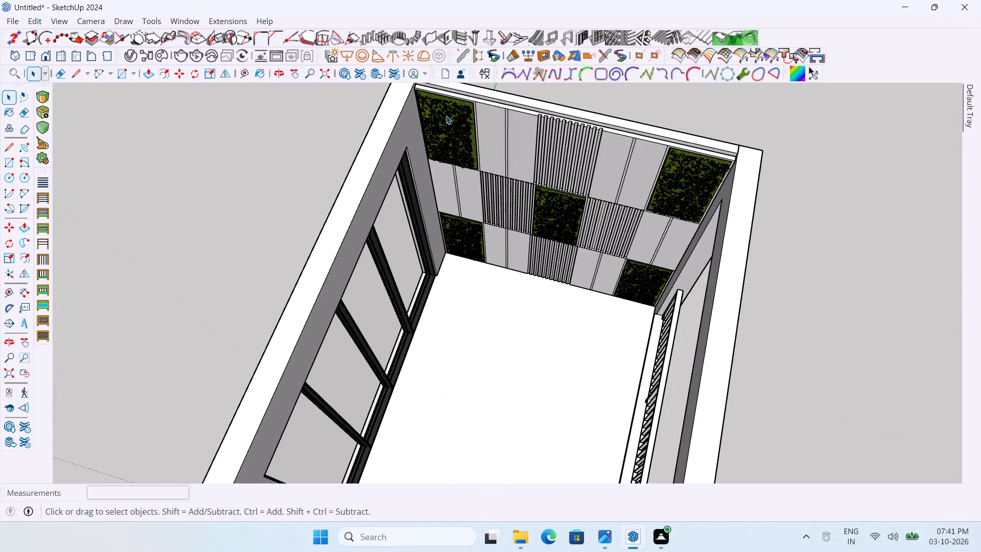
pyautogui.scroll(-2, 446, 116)
pyautogui.moveTo(442, 111); pyautogui.dragTo(394, 129, button='middle')
pyautogui.scroll(-3, 485, 122)
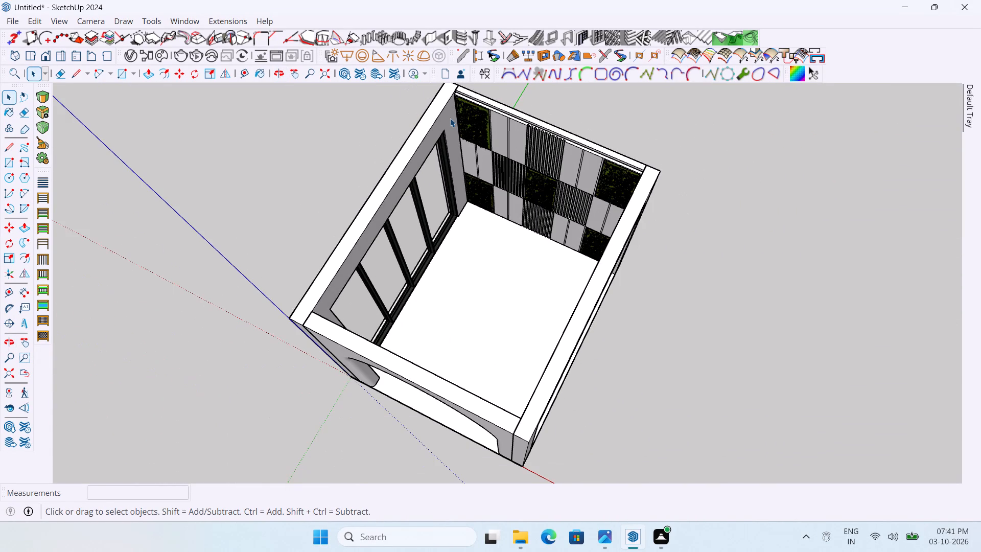
# Draw a ceiling rectangle over the room's open top between opposite inner corners of the walls.
pyautogui.click(325, 337)
pyautogui.click(211, 311)
pyautogui.press('r')
pyautogui.scroll(3, 484, 70)
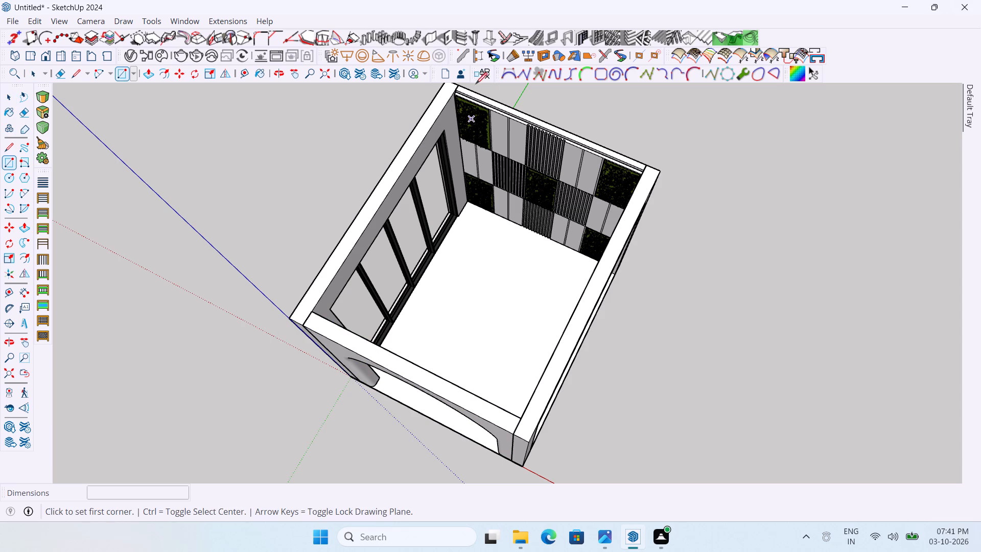
pyautogui.scroll(8, 474, 88)
pyautogui.click(434, 93)
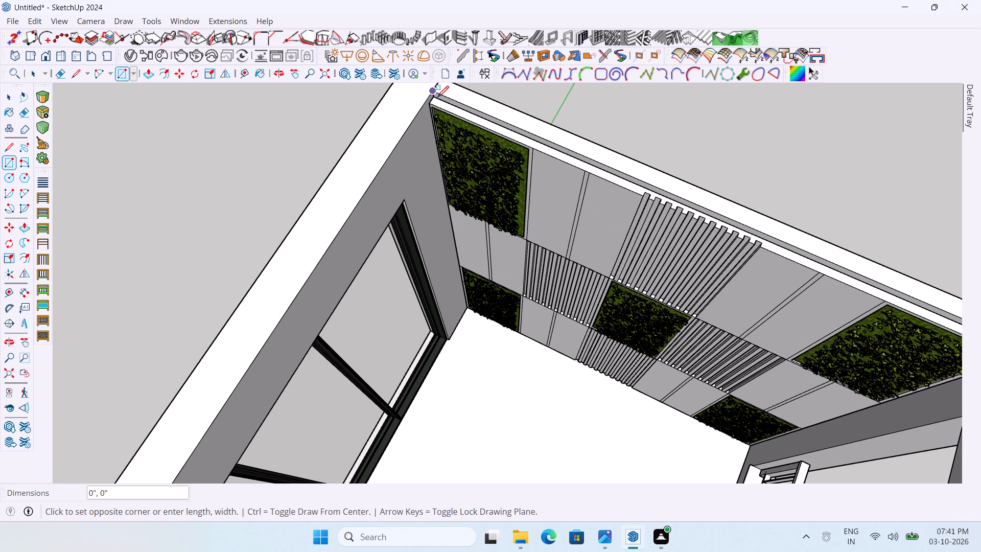
pyautogui.scroll(-10, 507, 101)
pyautogui.scroll(8, 514, 403)
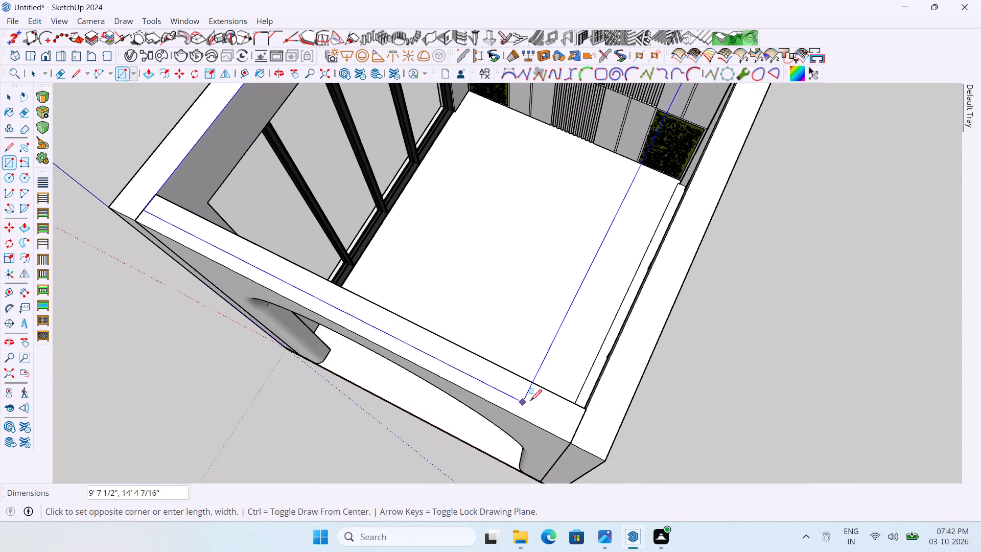
pyautogui.click(588, 408)
pyautogui.scroll(-4, 709, 423)
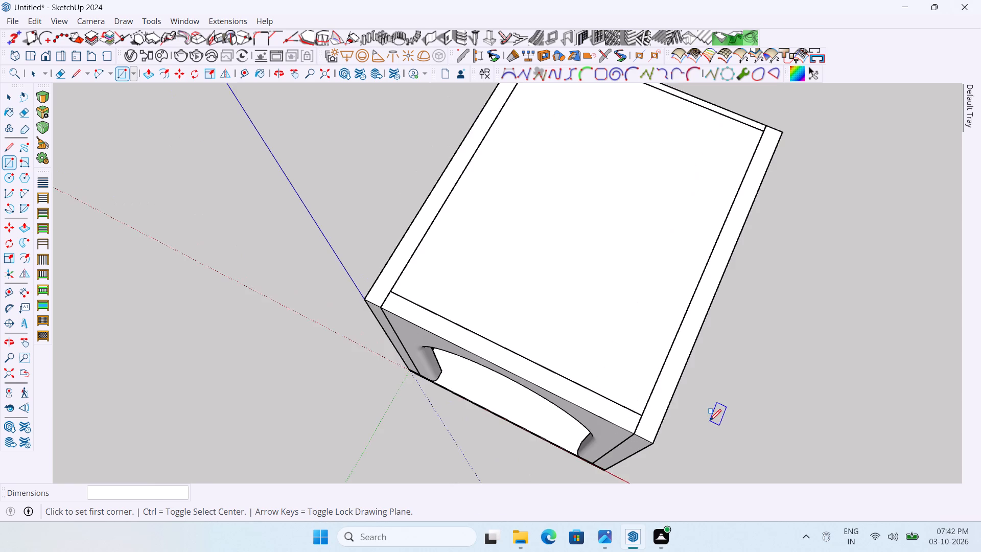
# Push/pull the ceiling face by 2" from its underside.
pyautogui.moveTo(715, 415); pyautogui.dragTo(829, 87, button='middle')
pyautogui.scroll(-3, 701, 297)
pyautogui.scroll(4, 734, 155)
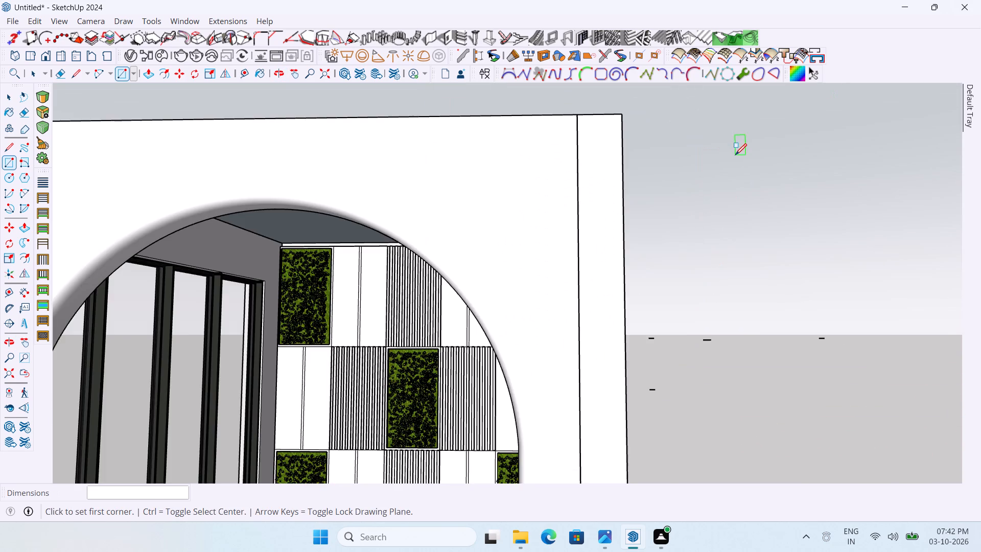
pyautogui.moveTo(748, 156); pyautogui.dragTo(845, 101, button='middle')
pyautogui.press('p')
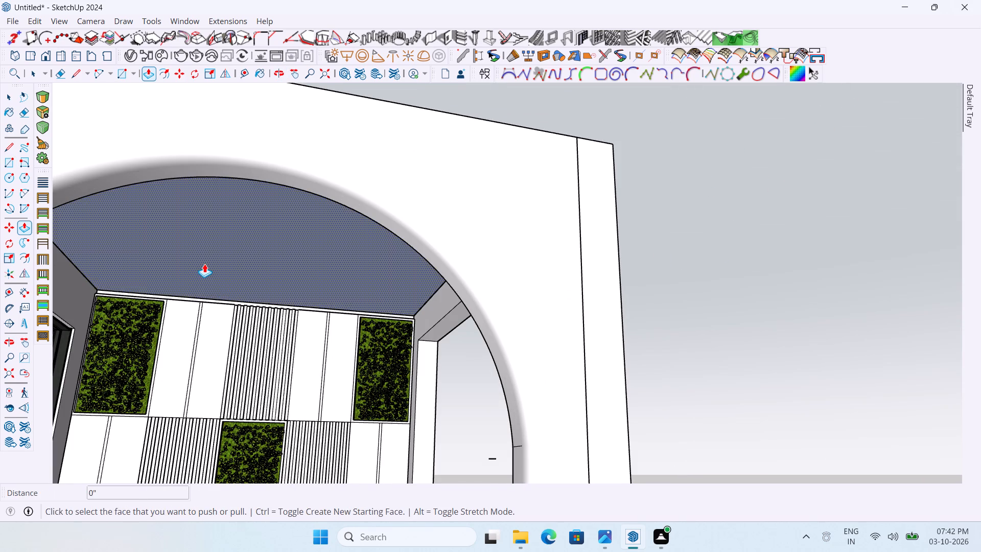
pyautogui.click(204, 264)
pyautogui.press('2')
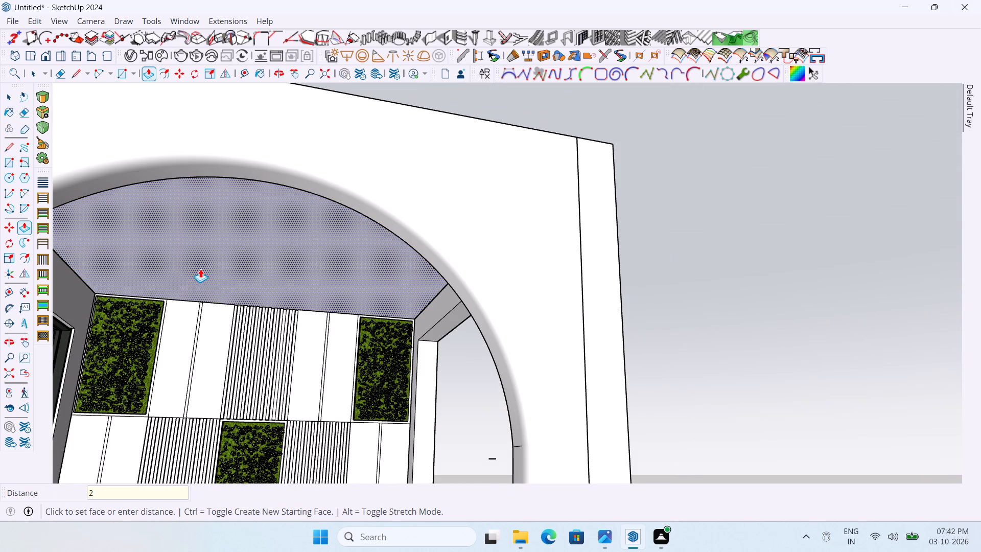
pyautogui.press('Return')
# Select the whole ceiling slab with its connected faces and edges and make it a group.
pyautogui.scroll(-4, 545, 261)
pyautogui.moveTo(694, 270); pyautogui.dragTo(736, 117, button='middle')
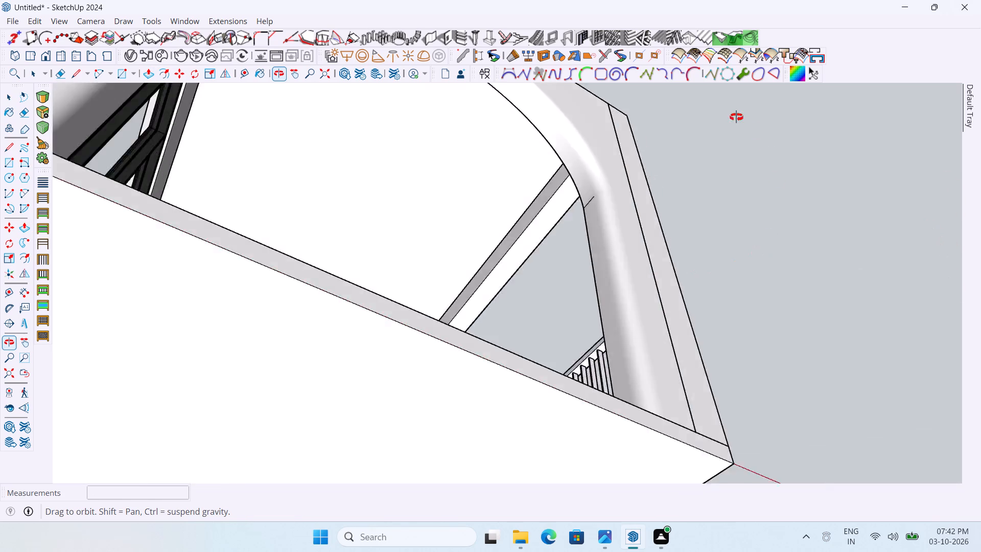
pyautogui.moveTo(736, 117); pyautogui.dragTo(659, 213, button='middle')
pyautogui.scroll(-5, 519, 231)
pyautogui.scroll(3, 426, 226)
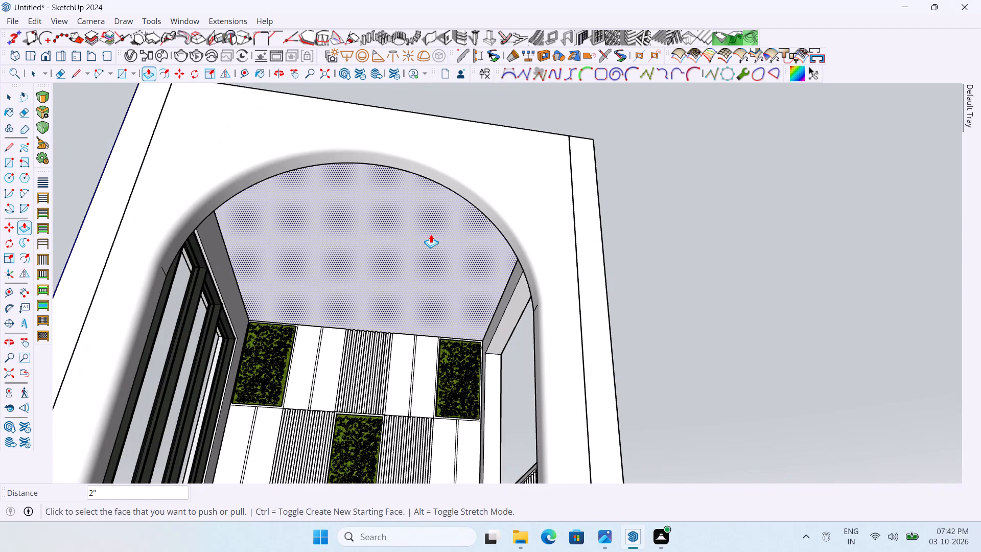
pyautogui.press('space')
pyautogui.tripleClick(431, 234)
pyautogui.rightClick(431, 234)
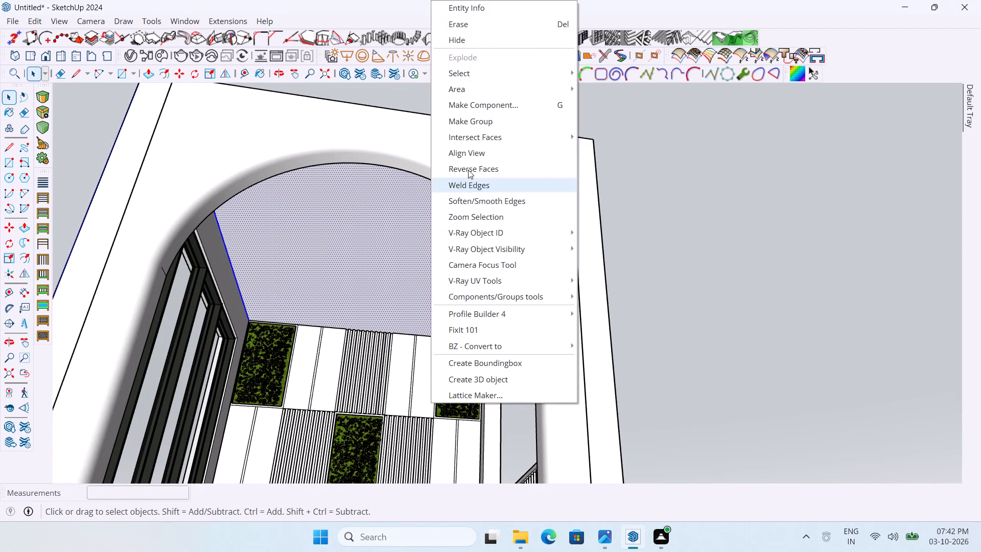
pyautogui.click(485, 119)
pyautogui.click(724, 216)
# Inside the ceiling group, copy one side edge across to the opposite edge and divide the ceiling into 5 equal strips.
pyautogui.doubleClick(469, 240)
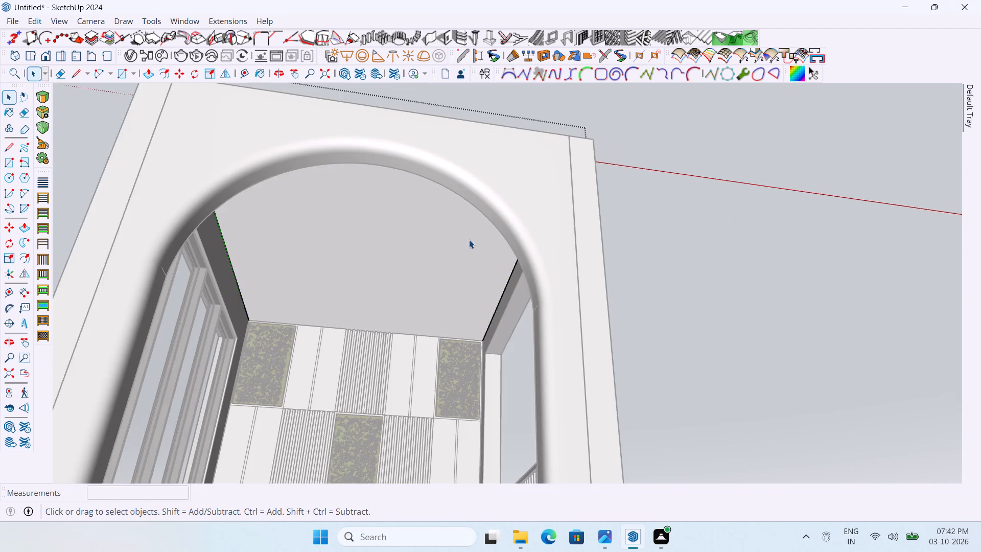
pyautogui.scroll(4, 462, 261)
pyautogui.scroll(-1, 504, 259)
pyautogui.scroll(3, 331, 249)
pyautogui.scroll(-2, 346, 251)
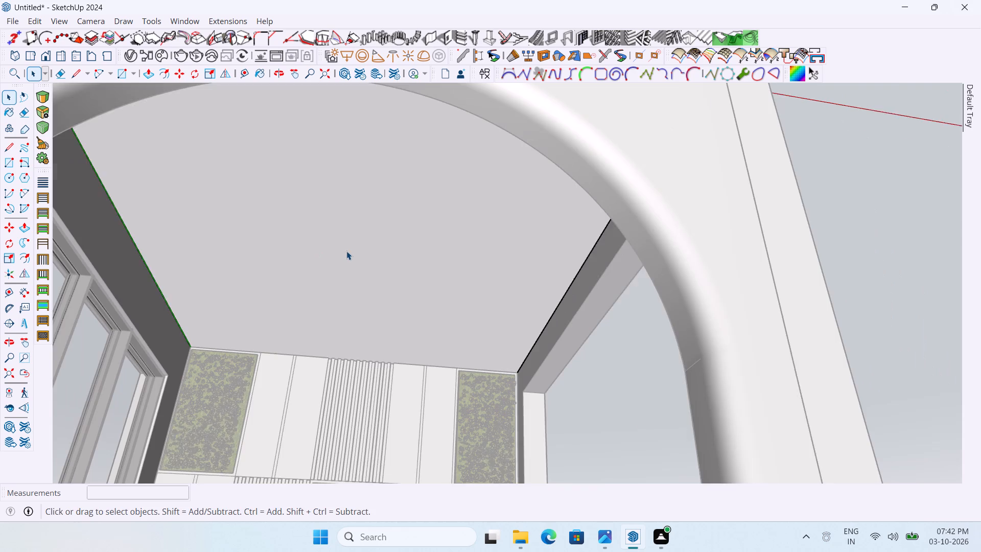
pyautogui.moveTo(307, 249); pyautogui.dragTo(333, 248, button='middle')
pyautogui.press('m')
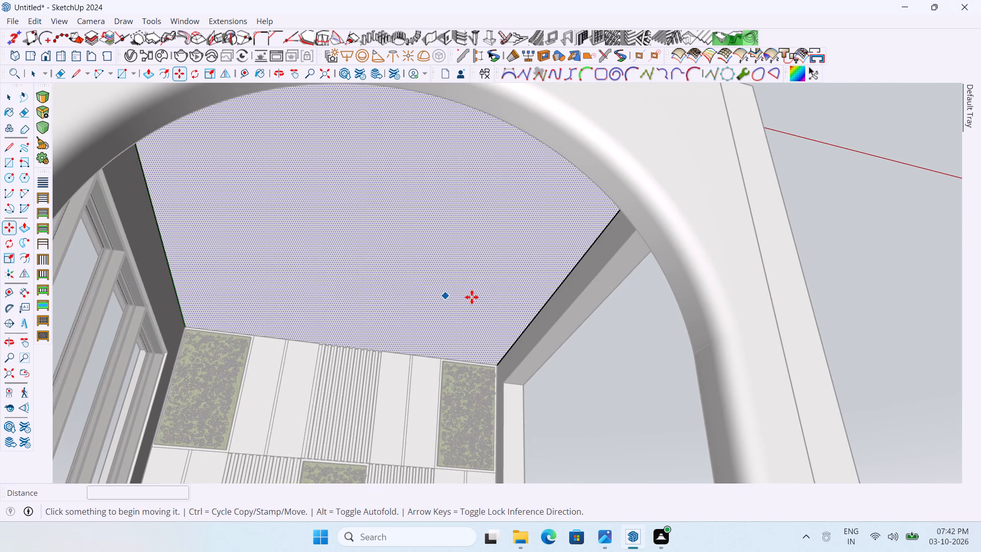
pyautogui.scroll(-15, 289, 305)
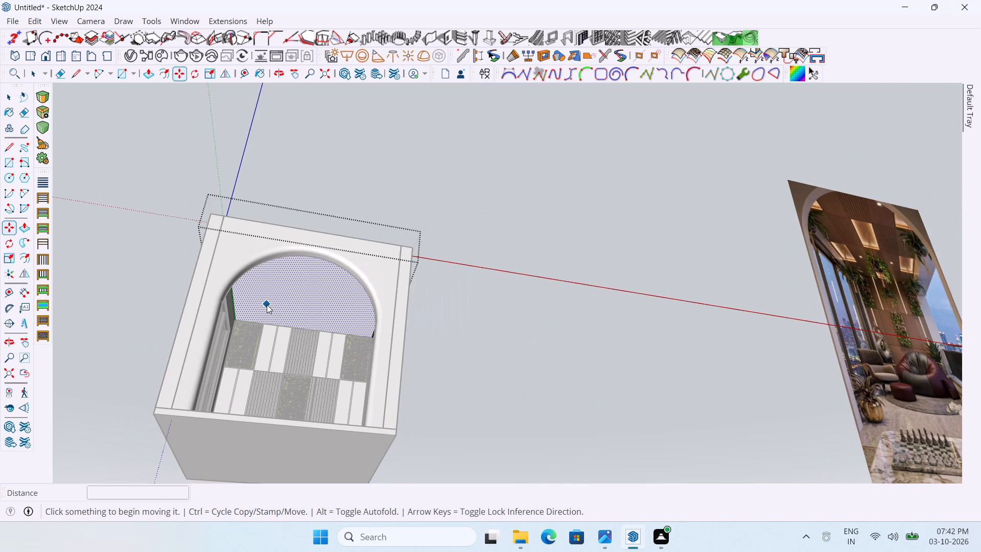
pyautogui.scroll(4, 225, 310)
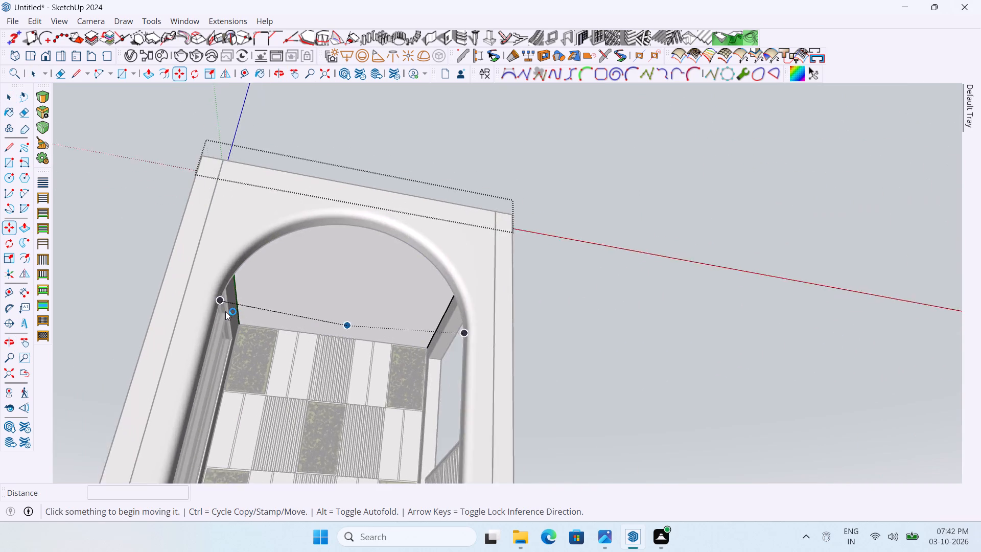
pyautogui.scroll(4, 230, 310)
pyautogui.scroll(4, 434, 300)
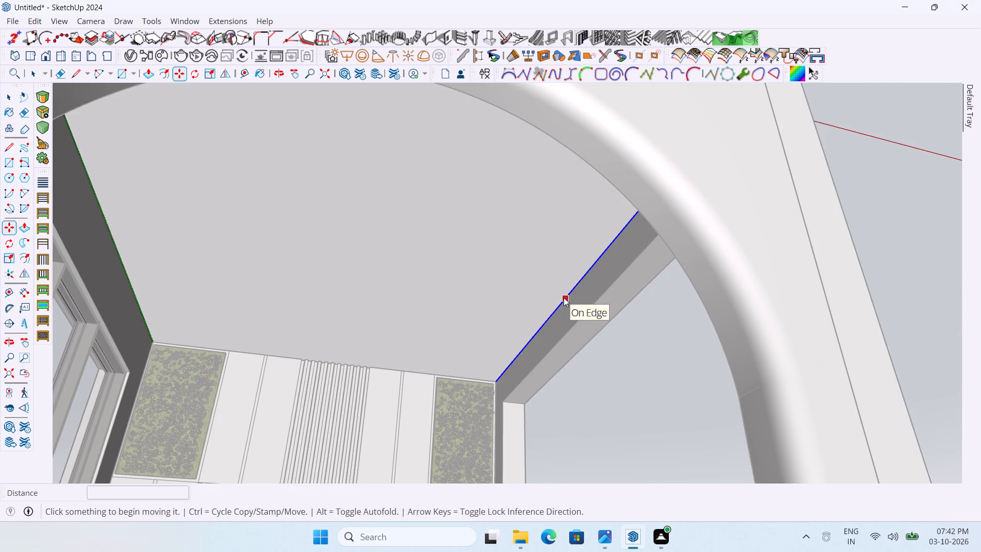
pyautogui.keyDown('ctrl'); pyautogui.click(564, 297); pyautogui.keyUp('ctrl')
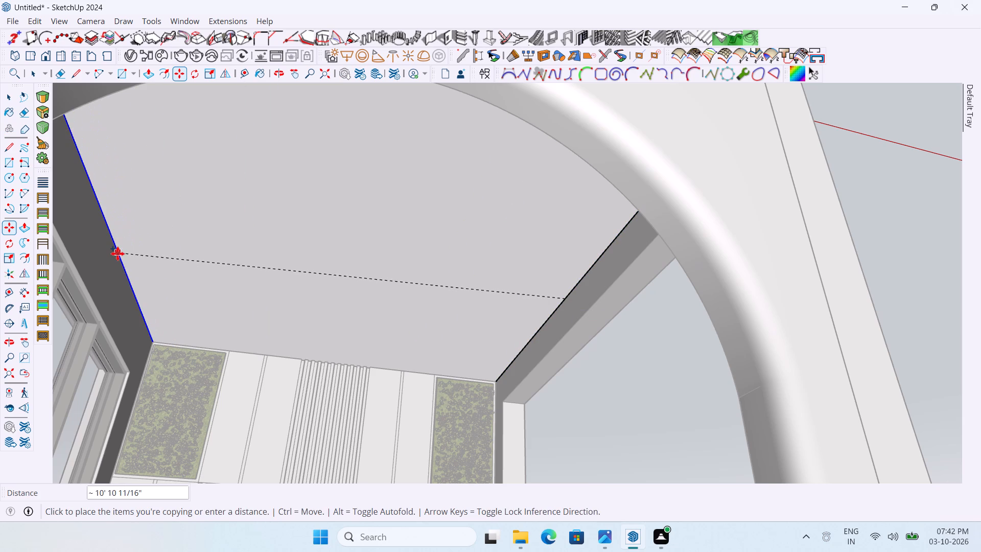
pyautogui.keyDown('ctrl'); pyautogui.click(107, 225); pyautogui.keyUp('ctrl')
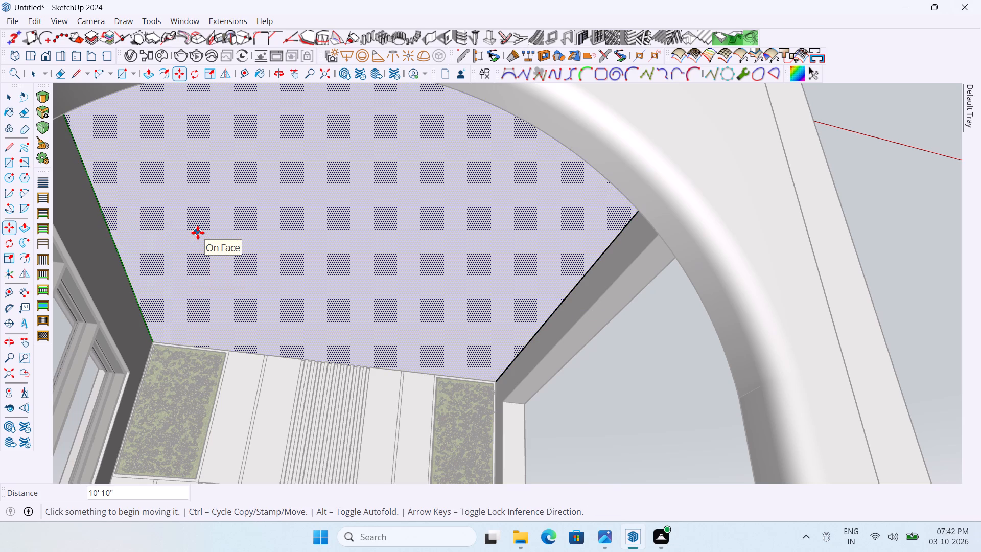
pyautogui.write('5/')
pyautogui.press('Return')
pyautogui.scroll(-4, 347, 229)
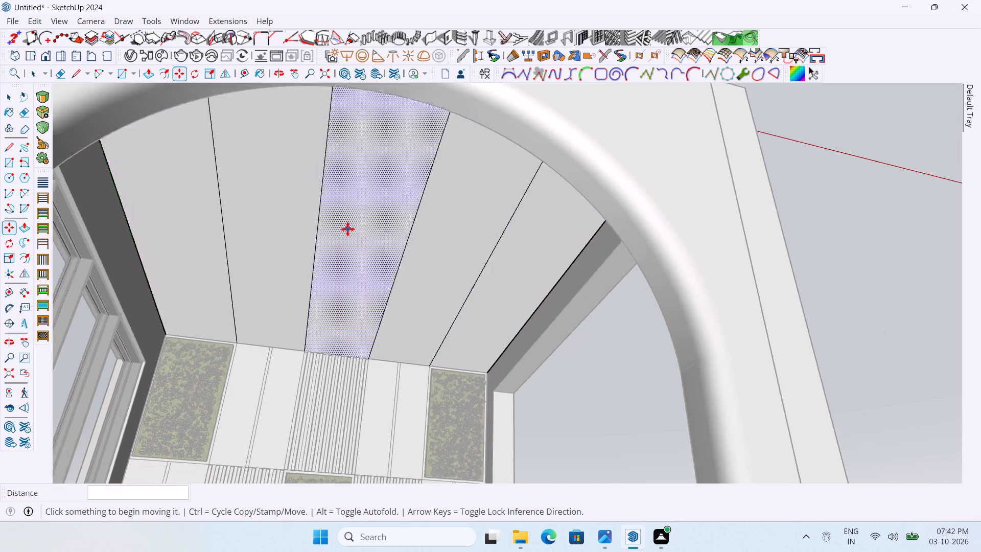
# Leave the ceiling group and hide the front arch wall group.
pyautogui.scroll(-6, 347, 229)
pyautogui.moveTo(582, 256); pyautogui.dragTo(447, 195, button='middle')
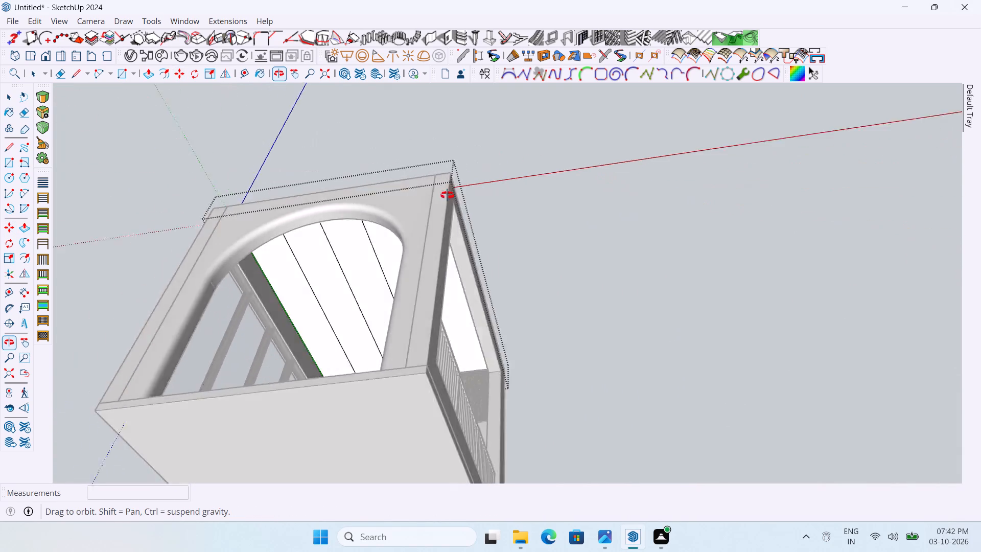
pyautogui.moveTo(447, 195); pyautogui.dragTo(533, 317, button='middle')
pyautogui.press('space')
pyautogui.click(547, 295)
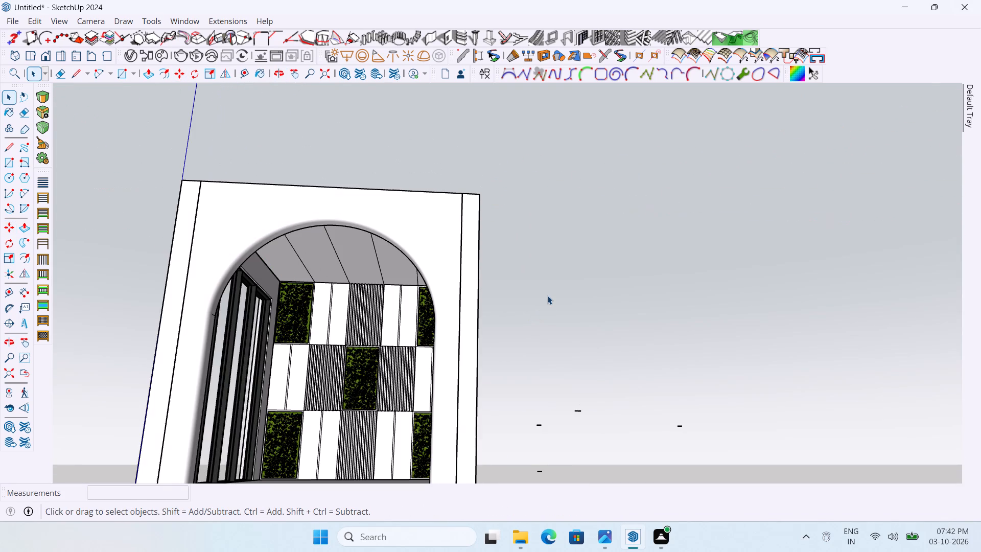
pyautogui.click(405, 237)
pyautogui.rightClick(405, 237)
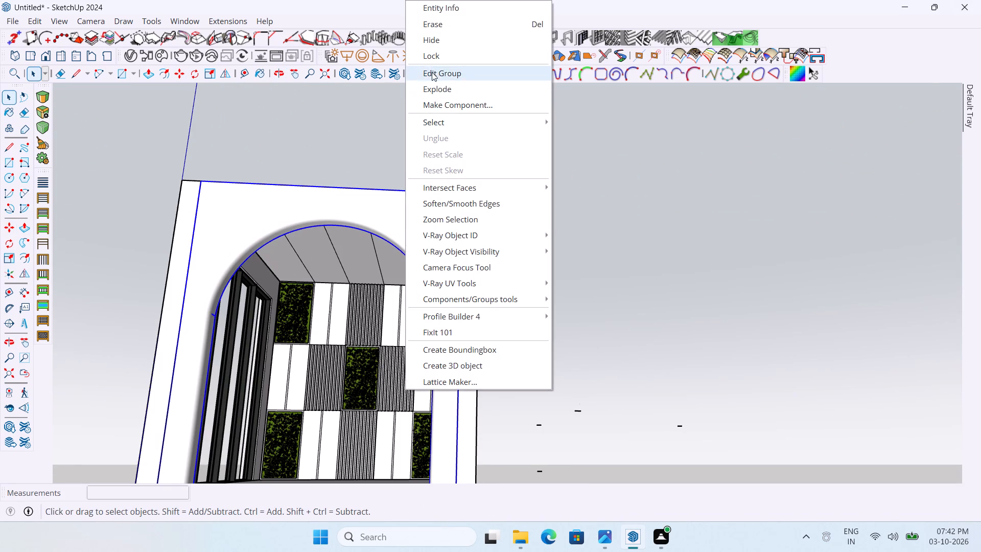
pyautogui.click(438, 41)
# Examine the ceiling's panel, slat and light-recess layout in the reference picture.
pyautogui.moveTo(442, 145); pyautogui.dragTo(509, 150, button='middle')
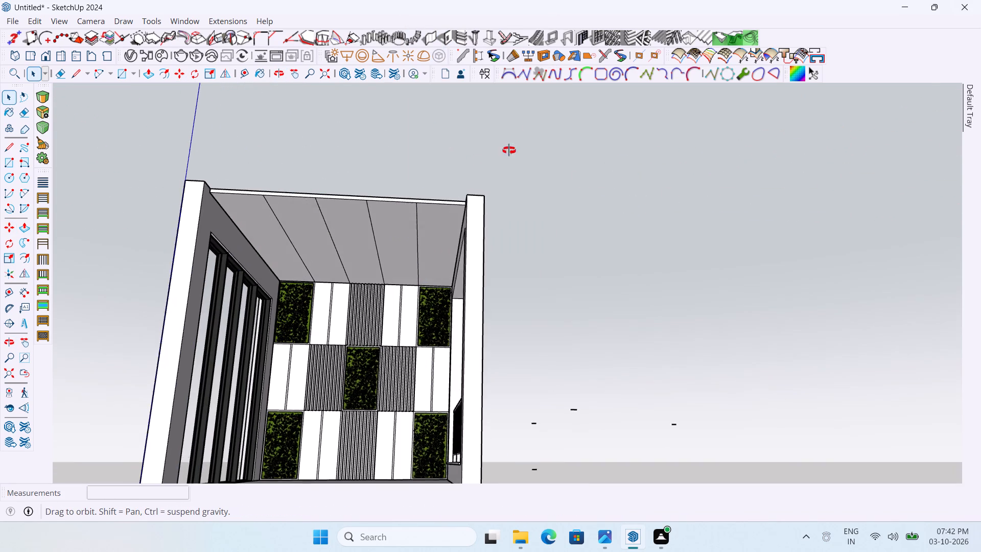
pyautogui.moveTo(509, 150); pyautogui.dragTo(457, 133, button='middle')
pyautogui.scroll(-7, 300, 250)
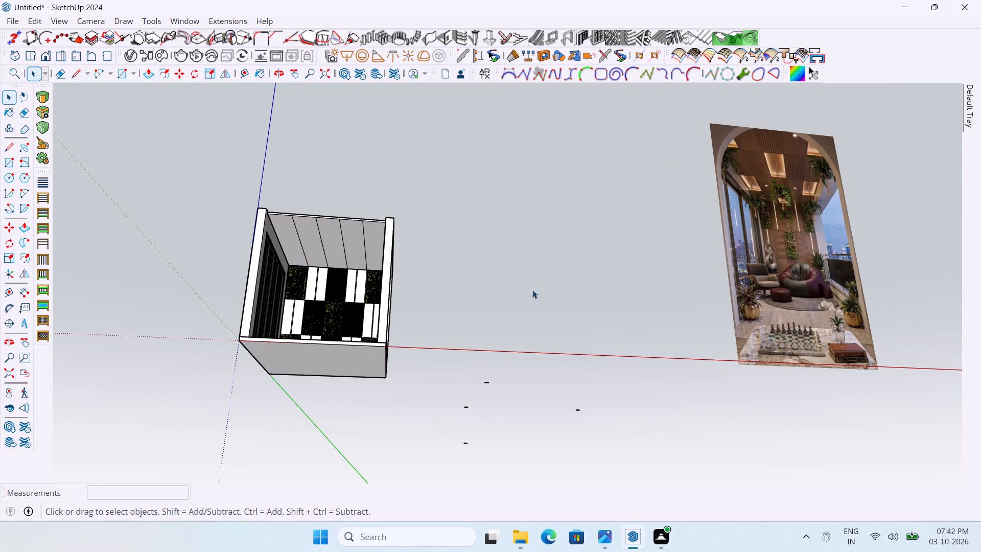
pyautogui.scroll(-3, 530, 298)
pyautogui.scroll(11, 720, 178)
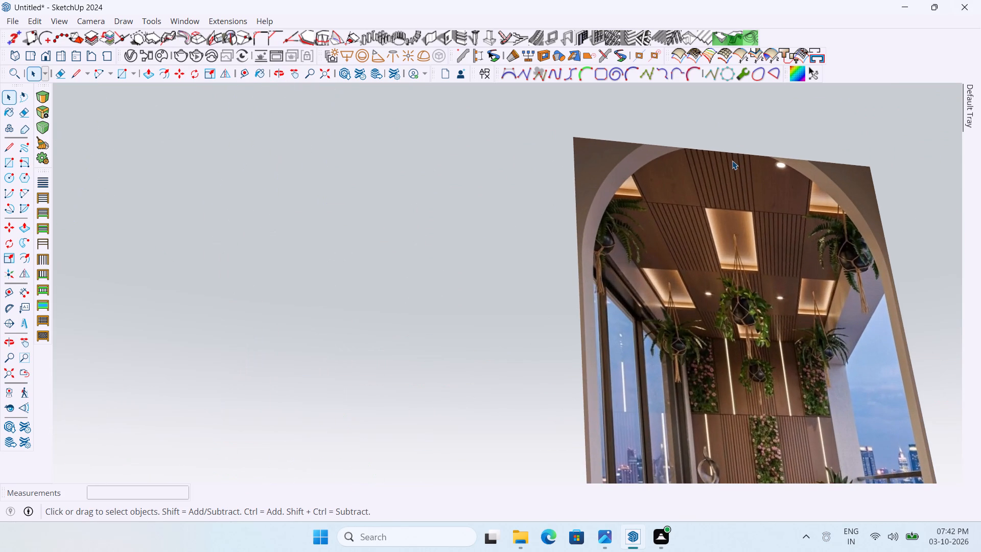
pyautogui.scroll(-2, 659, 283)
pyautogui.scroll(8, 737, 189)
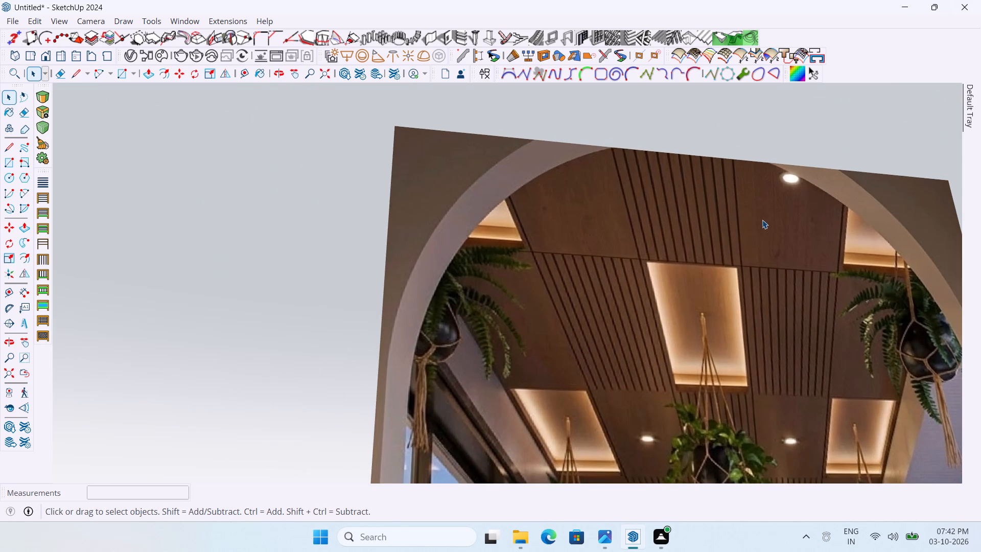
pyautogui.scroll(-1, 762, 220)
pyautogui.scroll(-3, 775, 301)
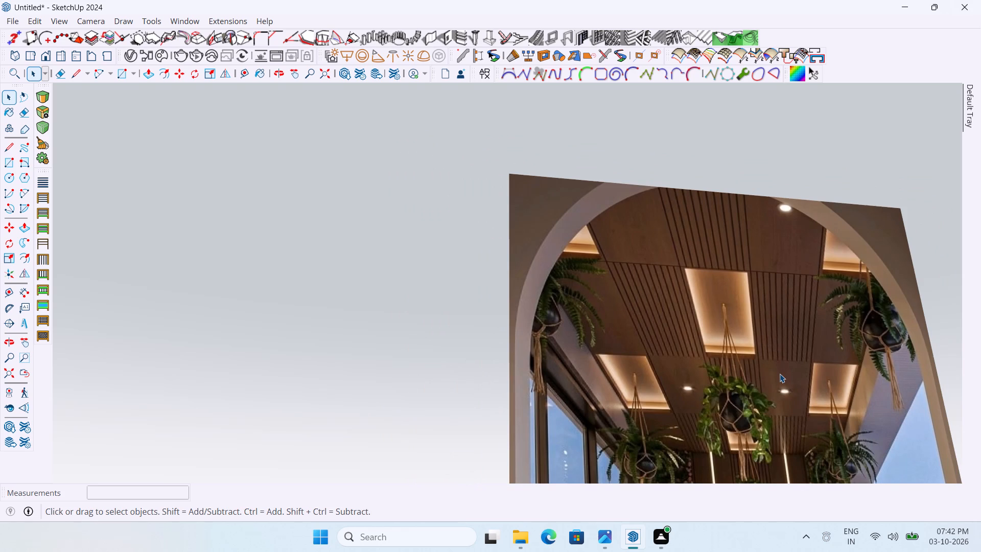
pyautogui.scroll(-2, 780, 374)
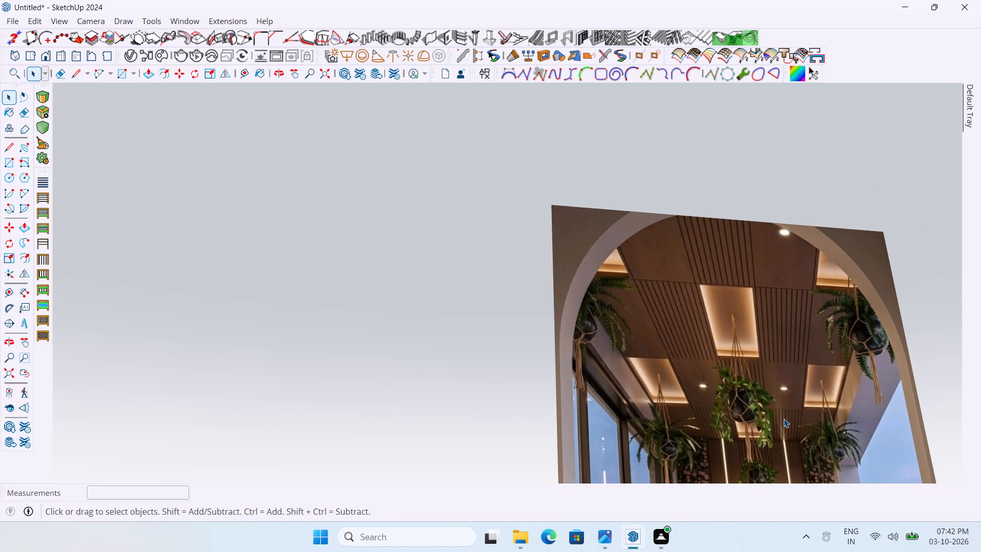
pyautogui.scroll(-9, 843, 248)
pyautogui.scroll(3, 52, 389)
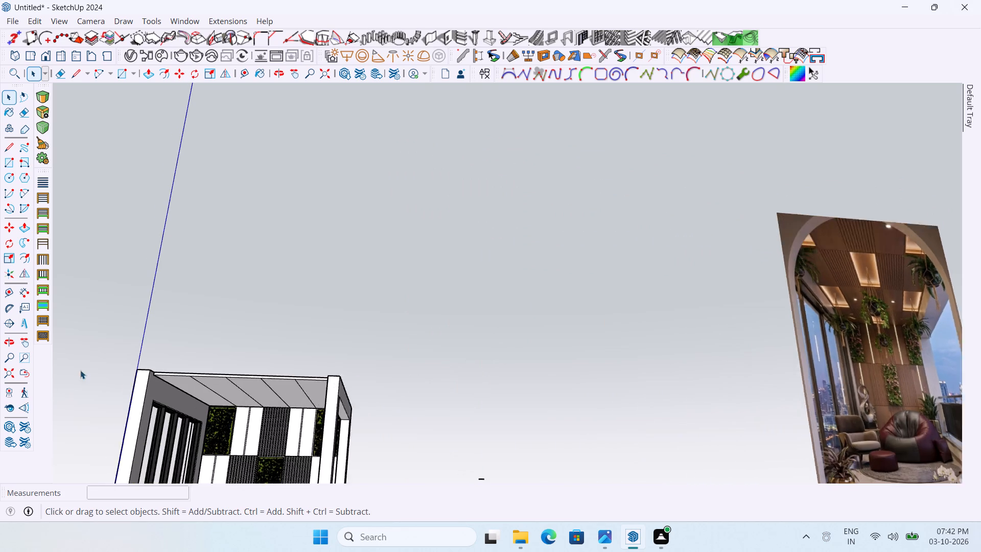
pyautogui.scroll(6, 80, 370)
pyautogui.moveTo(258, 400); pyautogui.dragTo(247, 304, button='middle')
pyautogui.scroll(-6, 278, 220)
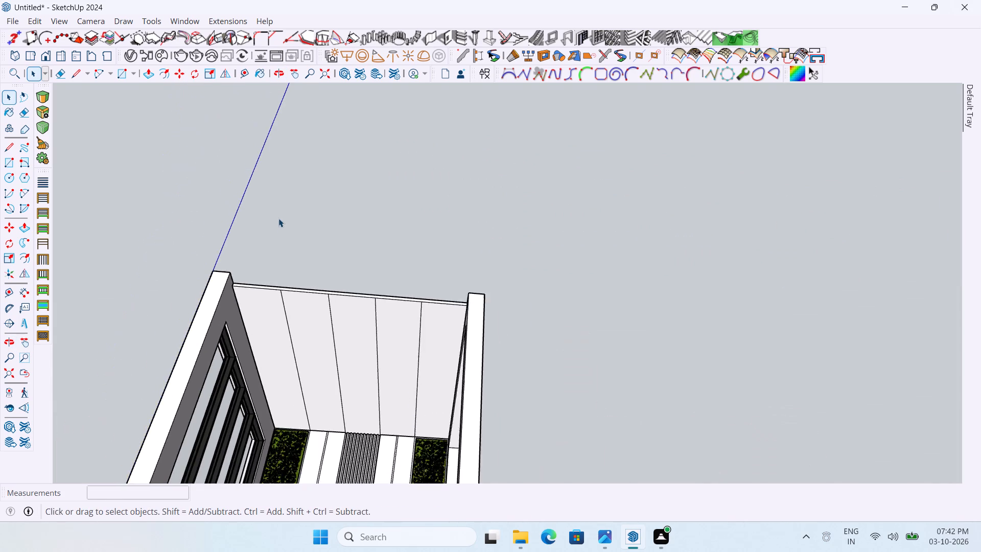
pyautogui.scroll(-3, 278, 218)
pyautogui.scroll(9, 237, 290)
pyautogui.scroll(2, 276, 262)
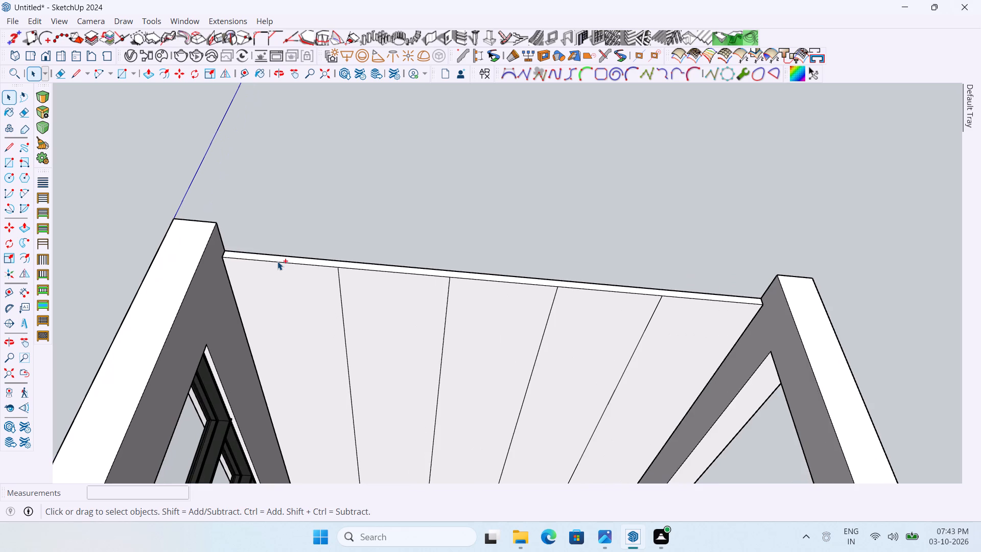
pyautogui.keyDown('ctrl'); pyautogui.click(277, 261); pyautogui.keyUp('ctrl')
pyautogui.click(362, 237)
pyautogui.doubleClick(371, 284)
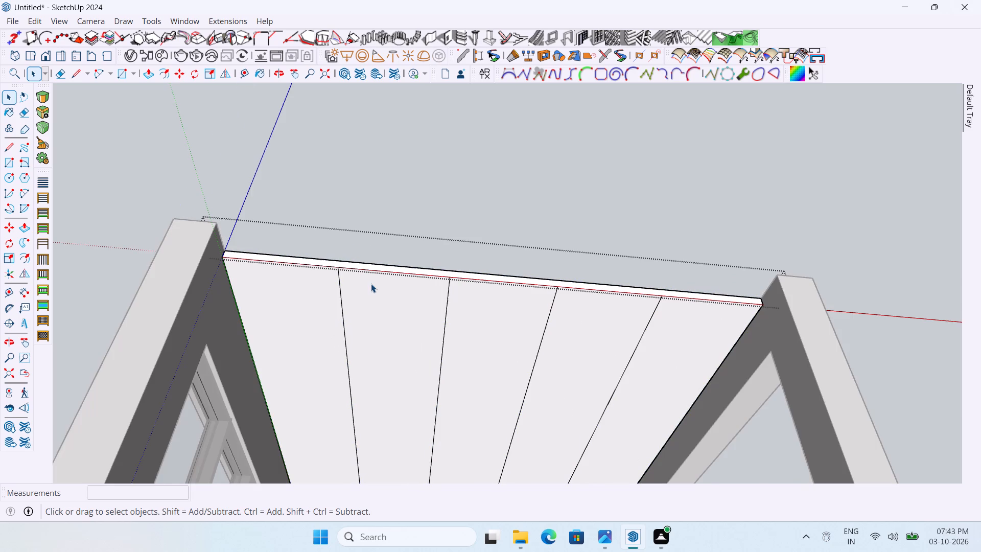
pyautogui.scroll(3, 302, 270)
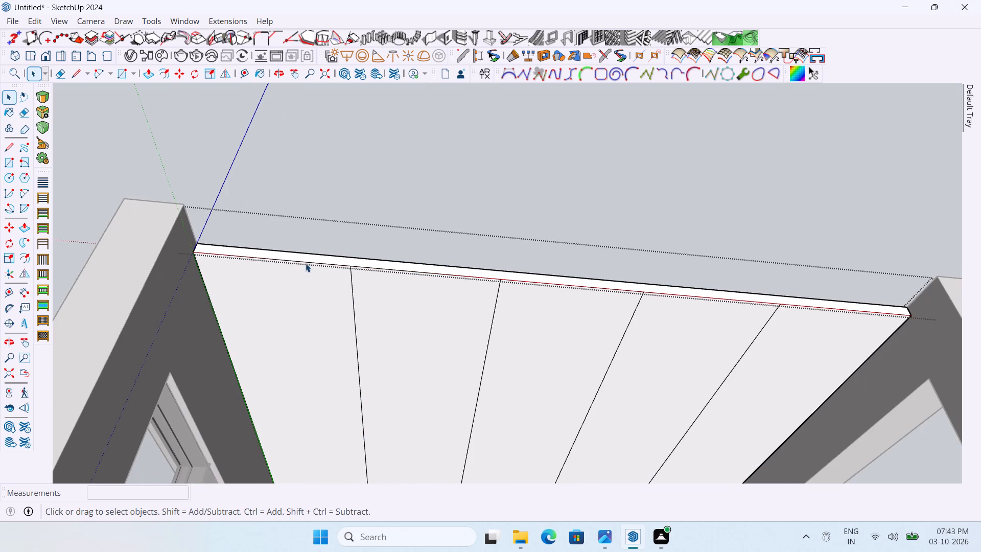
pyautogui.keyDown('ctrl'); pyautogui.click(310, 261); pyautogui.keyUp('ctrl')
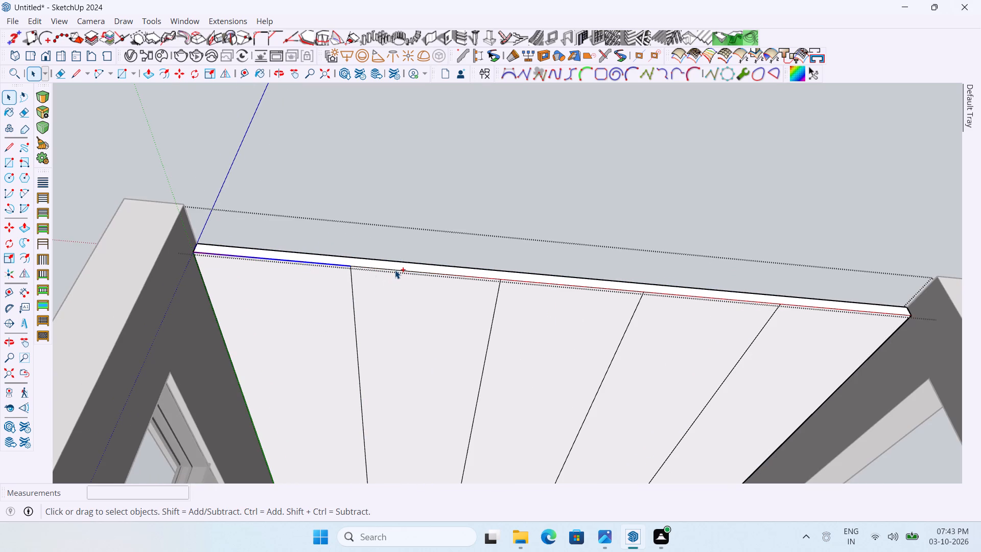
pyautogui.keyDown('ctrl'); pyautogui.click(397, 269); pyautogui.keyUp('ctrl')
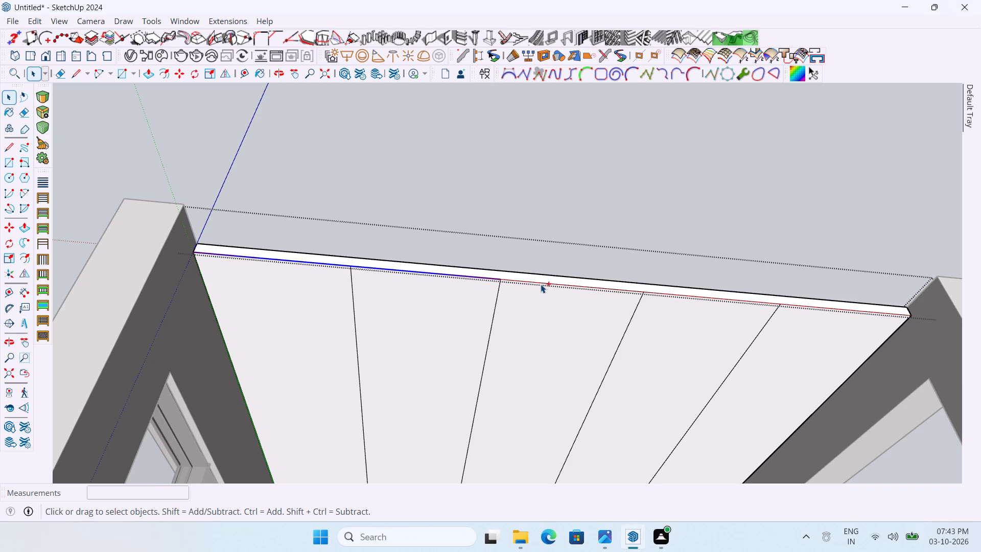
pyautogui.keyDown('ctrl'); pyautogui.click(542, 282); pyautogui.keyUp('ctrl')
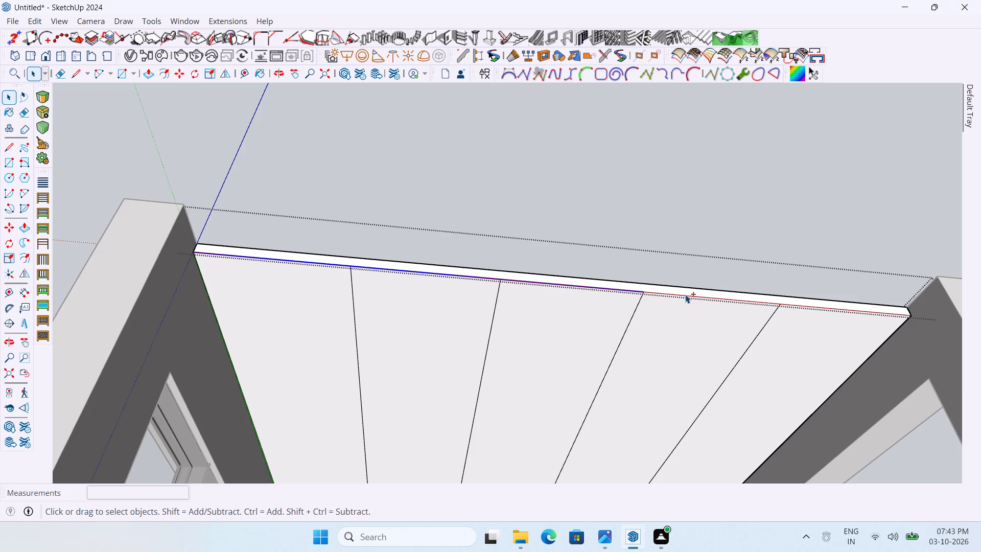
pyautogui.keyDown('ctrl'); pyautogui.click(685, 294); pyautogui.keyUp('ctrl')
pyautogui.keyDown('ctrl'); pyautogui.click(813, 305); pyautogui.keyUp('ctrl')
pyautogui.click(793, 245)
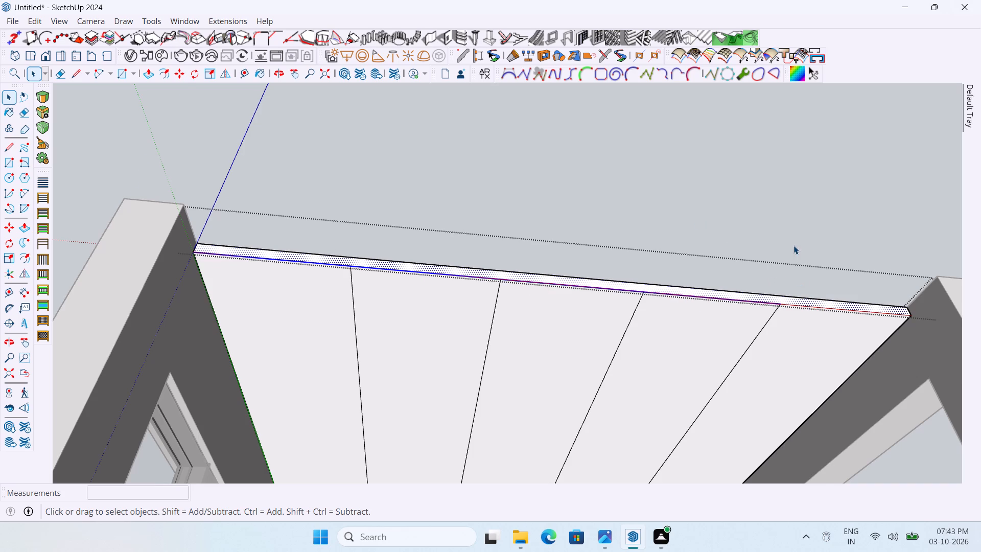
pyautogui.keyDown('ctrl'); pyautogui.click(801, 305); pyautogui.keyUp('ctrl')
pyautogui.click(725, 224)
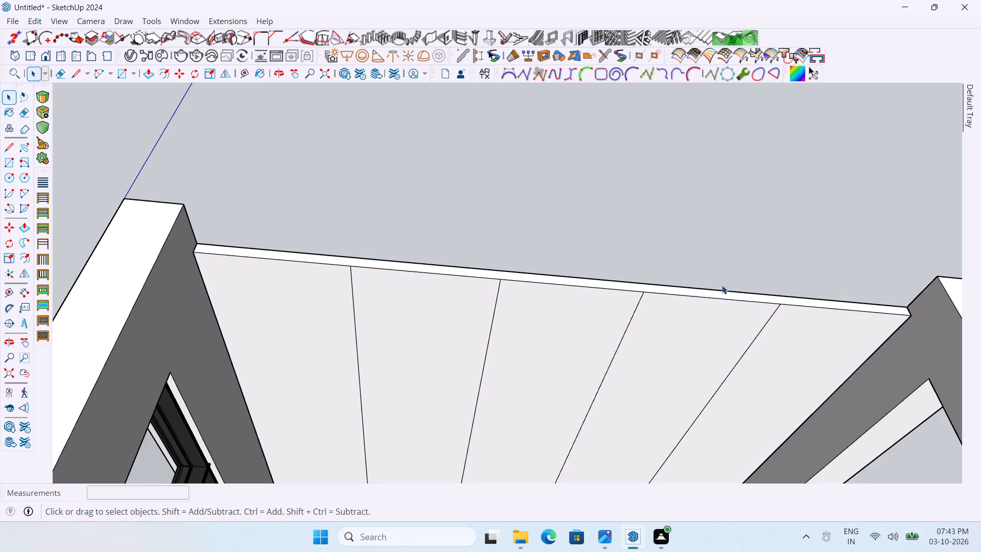
# Inside the ceiling group, copy all five front bottom edge segments 13' 9" to the back edge and divide the depth into 4 equal rows.
pyautogui.doubleClick(721, 309)
pyautogui.scroll(2, 782, 322)
pyautogui.keyDown('ctrl'); pyautogui.click(803, 301); pyautogui.keyUp('ctrl')
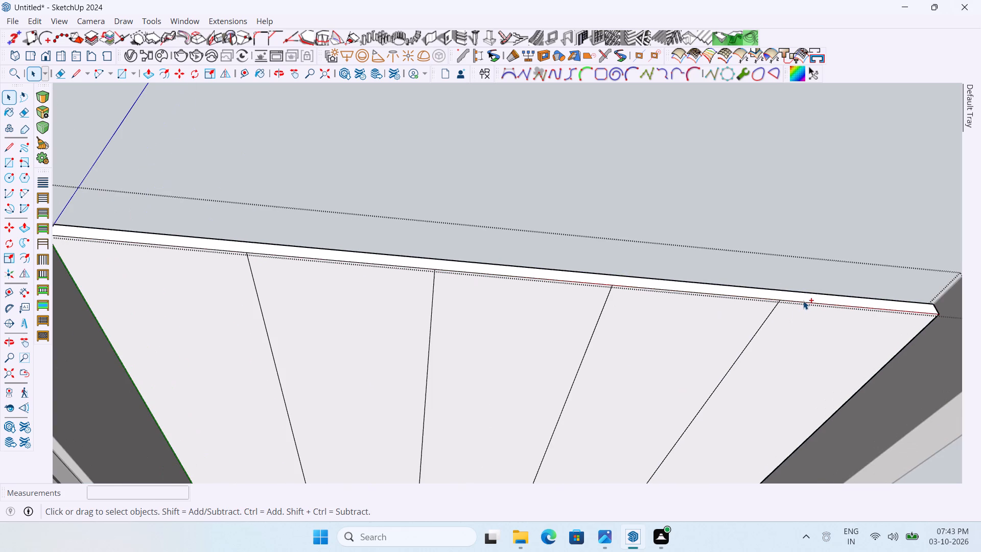
pyautogui.keyDown('ctrl'); pyautogui.click(748, 297); pyautogui.keyUp('ctrl')
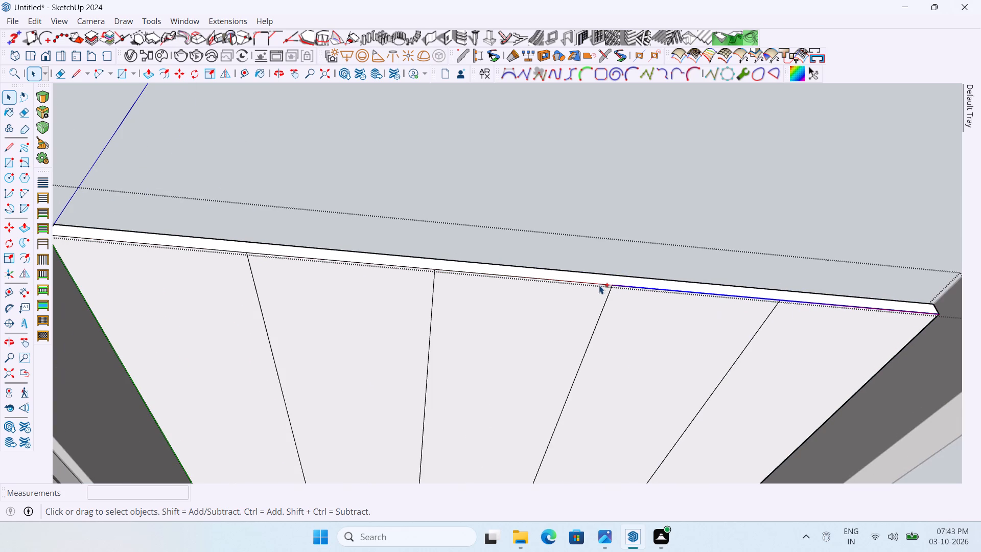
pyautogui.keyDown('ctrl'); pyautogui.click(599, 282); pyautogui.keyUp('ctrl')
pyautogui.keyDown('ctrl'); pyautogui.click(422, 267); pyautogui.keyUp('ctrl')
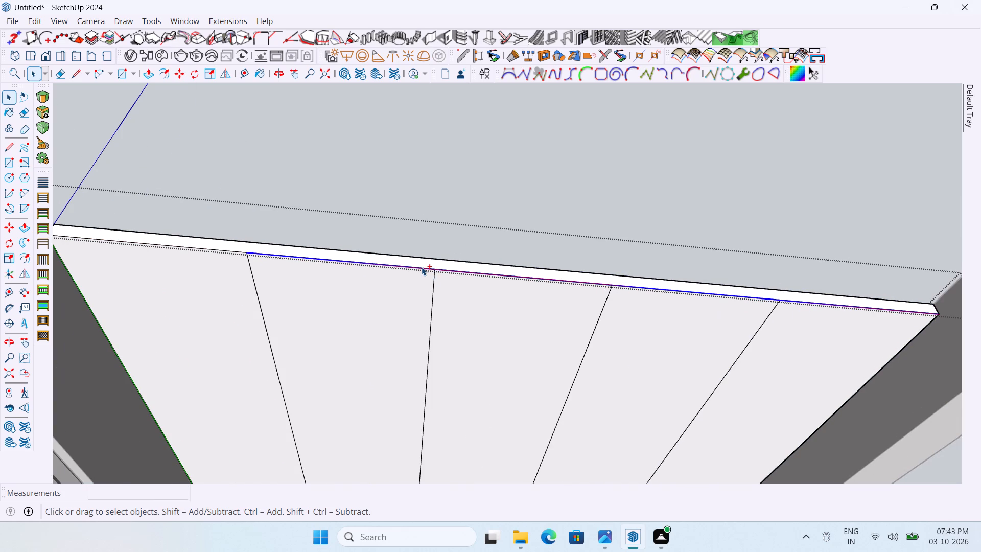
pyautogui.keyDown('ctrl'); pyautogui.click(235, 250); pyautogui.keyUp('ctrl')
pyautogui.scroll(-9, 309, 186)
pyautogui.moveTo(388, 251); pyautogui.dragTo(401, 271, button='middle')
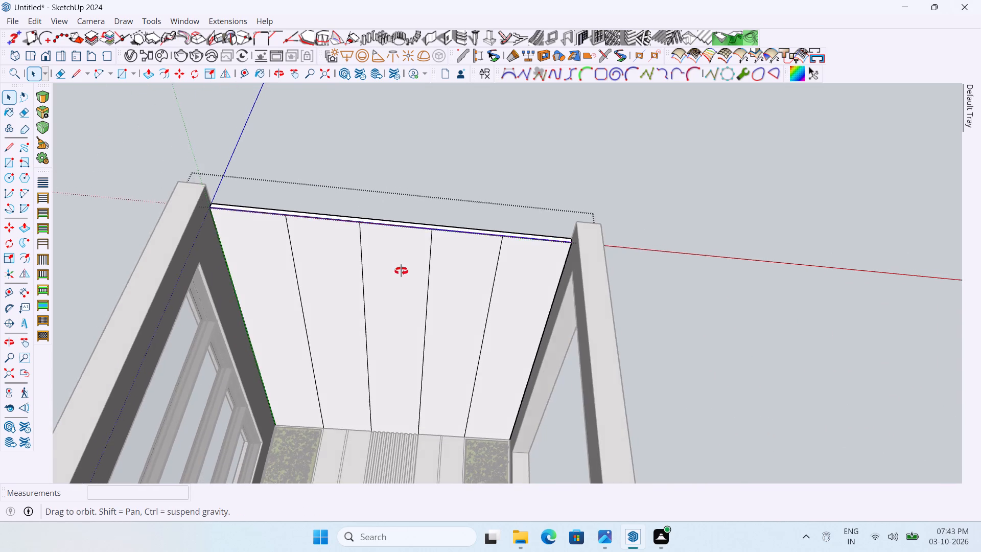
pyautogui.moveTo(401, 271); pyautogui.dragTo(423, 293, button='middle')
pyautogui.scroll(3, 412, 285)
pyautogui.moveTo(414, 281); pyautogui.dragTo(406, 242, button='middle')
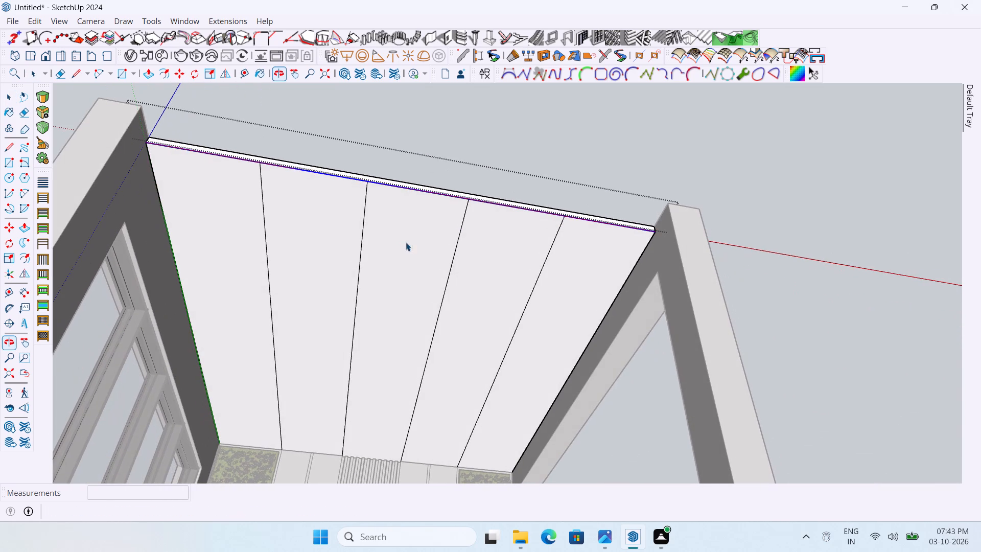
pyautogui.scroll(-2, 424, 198)
pyautogui.press('m')
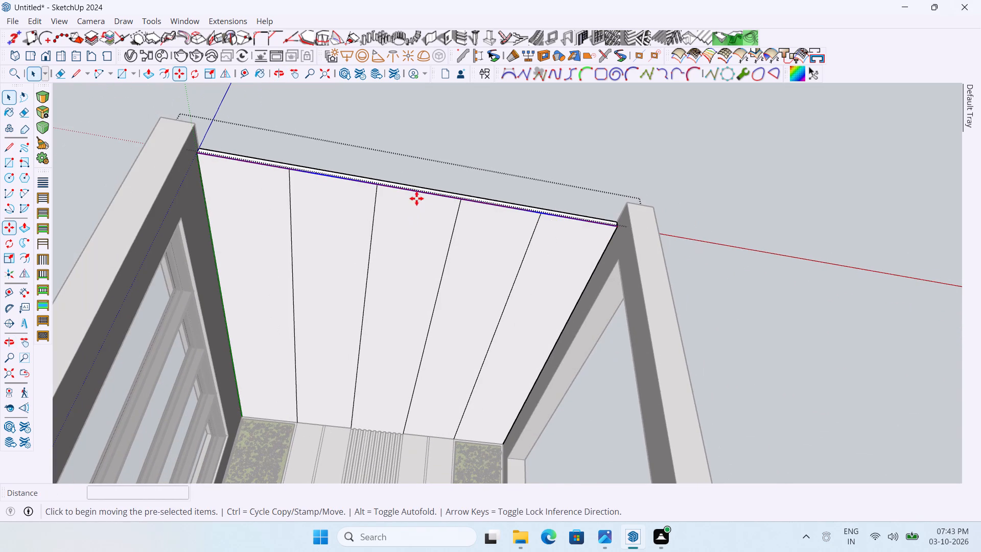
pyautogui.scroll(3, 405, 198)
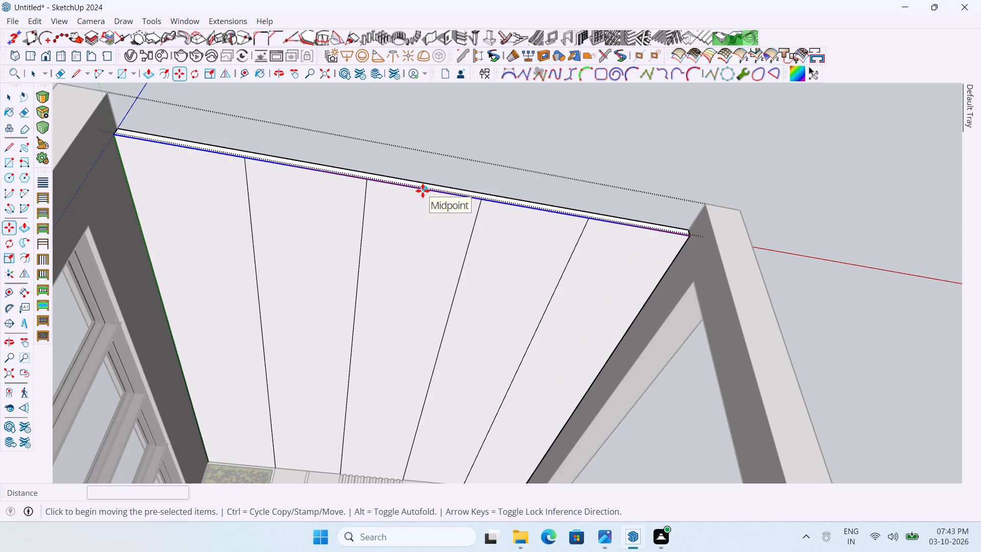
pyautogui.keyDown('ctrl'); pyautogui.click(426, 191); pyautogui.keyUp('ctrl')
pyautogui.scroll(-4, 415, 227)
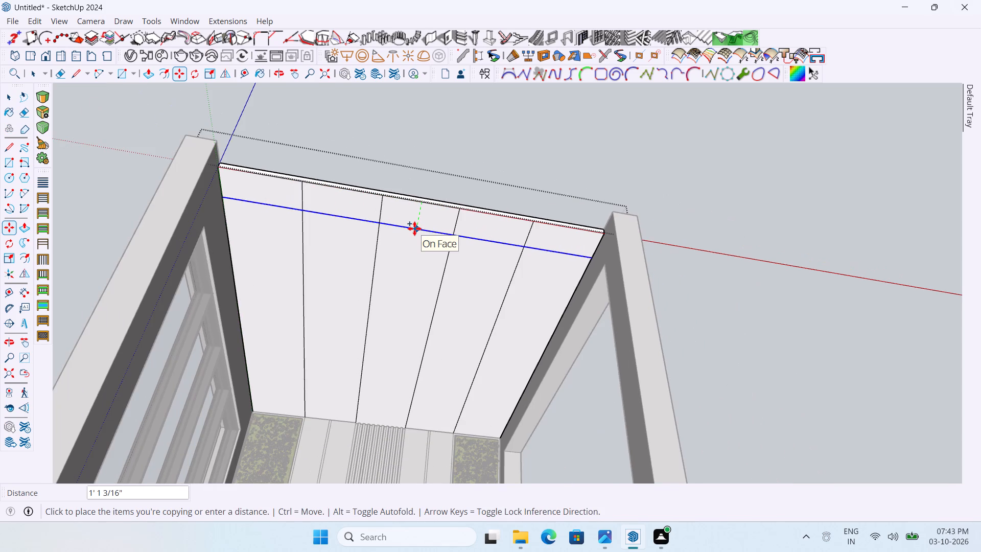
pyautogui.scroll(-1, 414, 228)
pyautogui.scroll(3, 393, 282)
pyautogui.scroll(3, 389, 339)
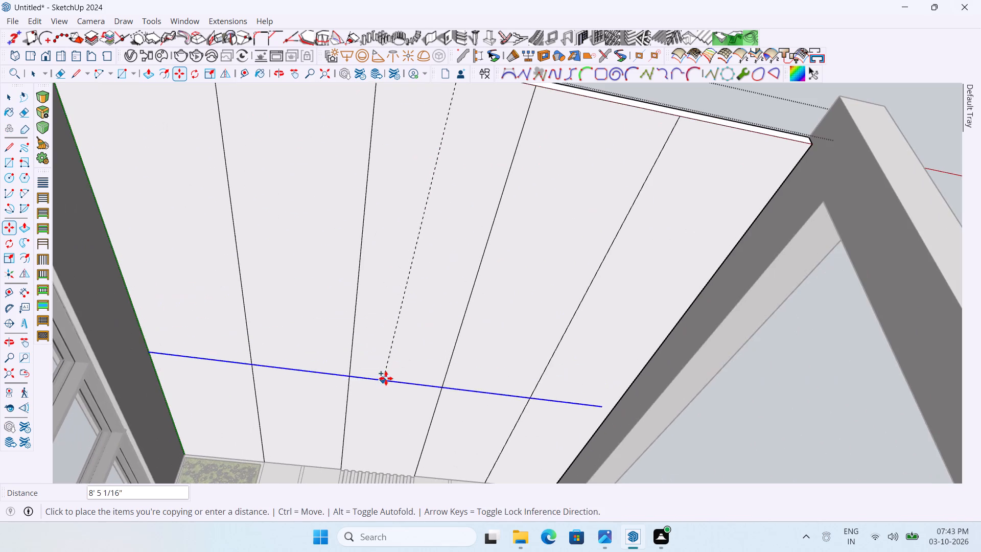
pyautogui.scroll(-4, 388, 375)
pyautogui.scroll(4, 383, 405)
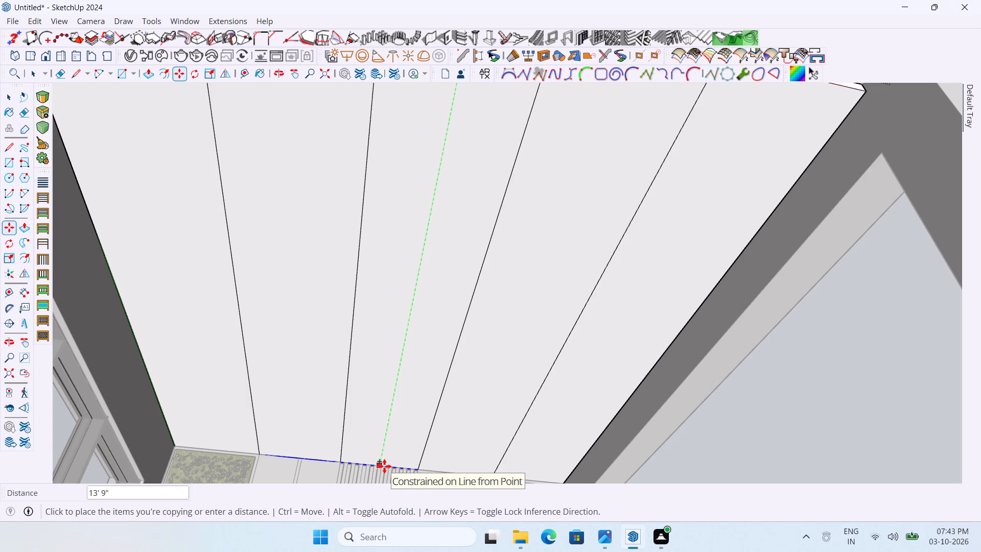
pyautogui.click(384, 466)
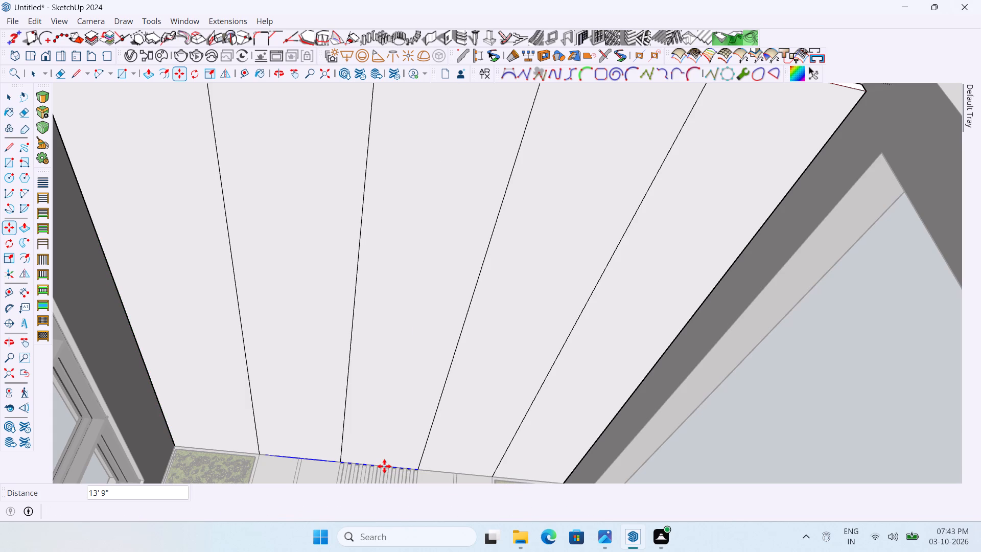
pyautogui.write('4/')
pyautogui.press('Return')
# Compare the new ceiling grid with the panel layout in the reference picture.
pyautogui.scroll(-5, 297, 384)
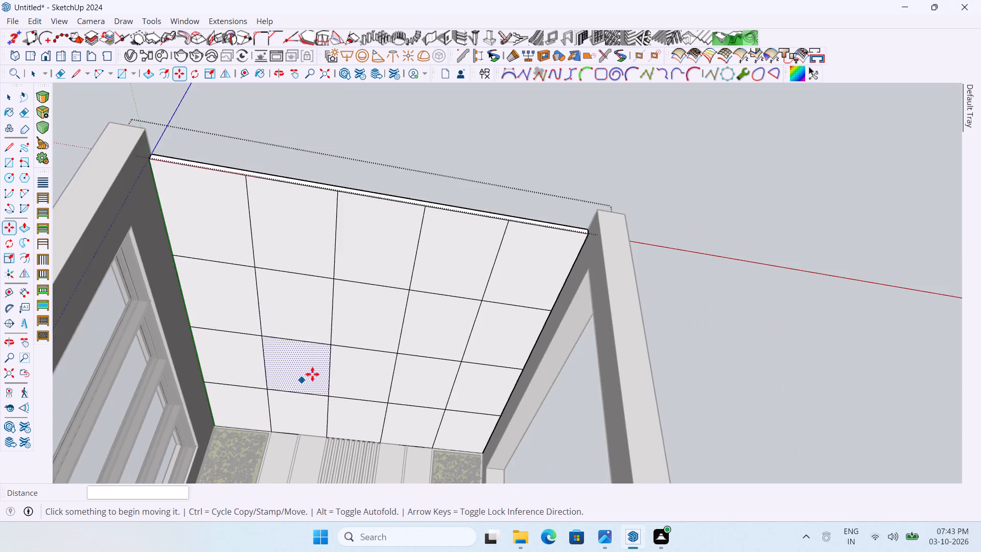
pyautogui.scroll(-3, 312, 374)
pyautogui.moveTo(518, 378); pyautogui.dragTo(450, 421, button='middle')
pyautogui.scroll(-3, 365, 347)
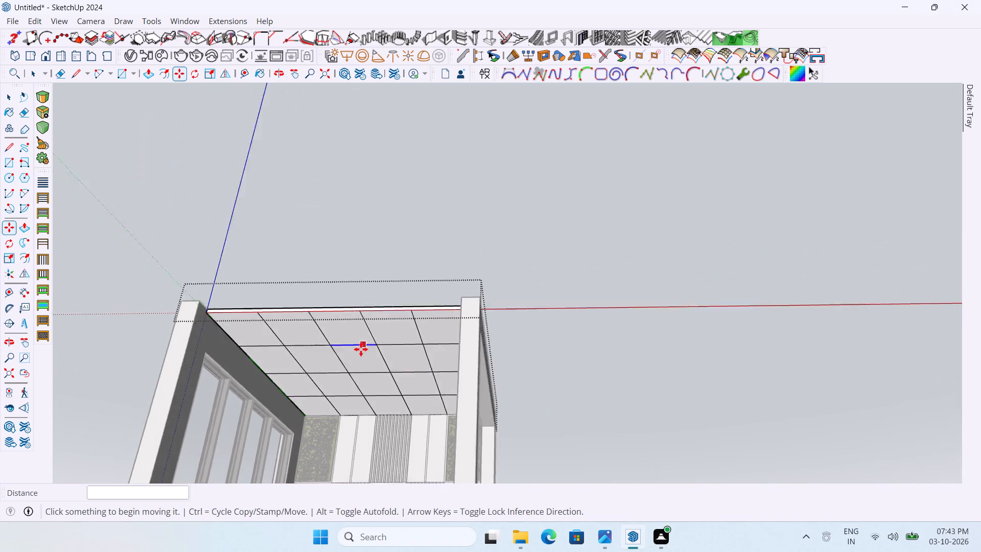
pyautogui.scroll(-9, 361, 349)
pyautogui.scroll(3, 383, 336)
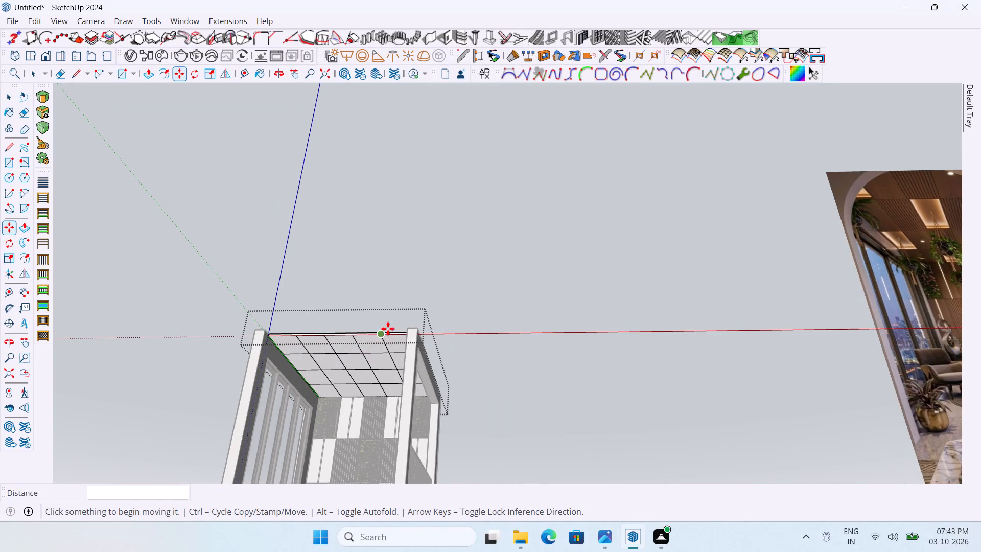
pyautogui.scroll(-2, 390, 327)
pyautogui.scroll(2, 390, 327)
pyautogui.scroll(-2, 390, 327)
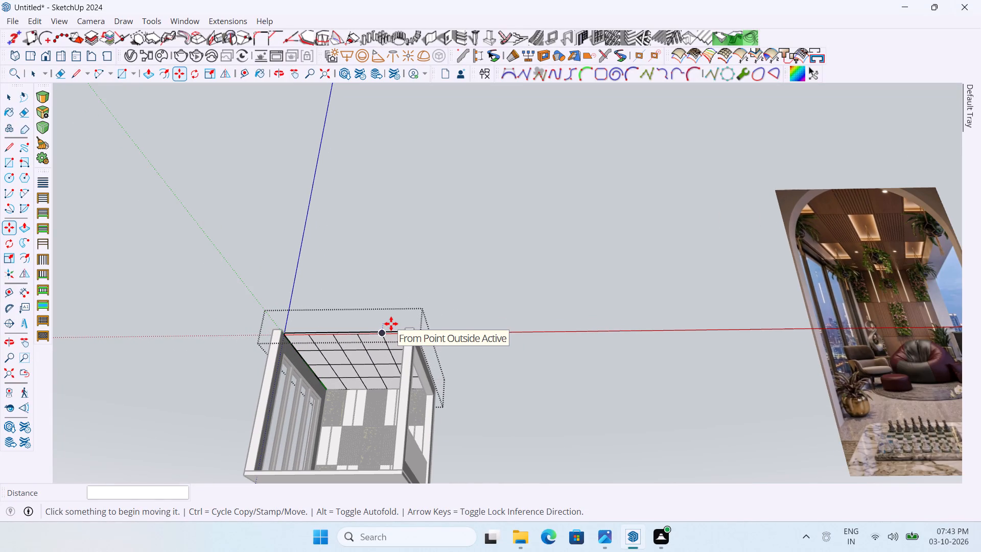
pyautogui.scroll(2, 390, 324)
pyautogui.moveTo(433, 326); pyautogui.dragTo(487, 346, button='middle')
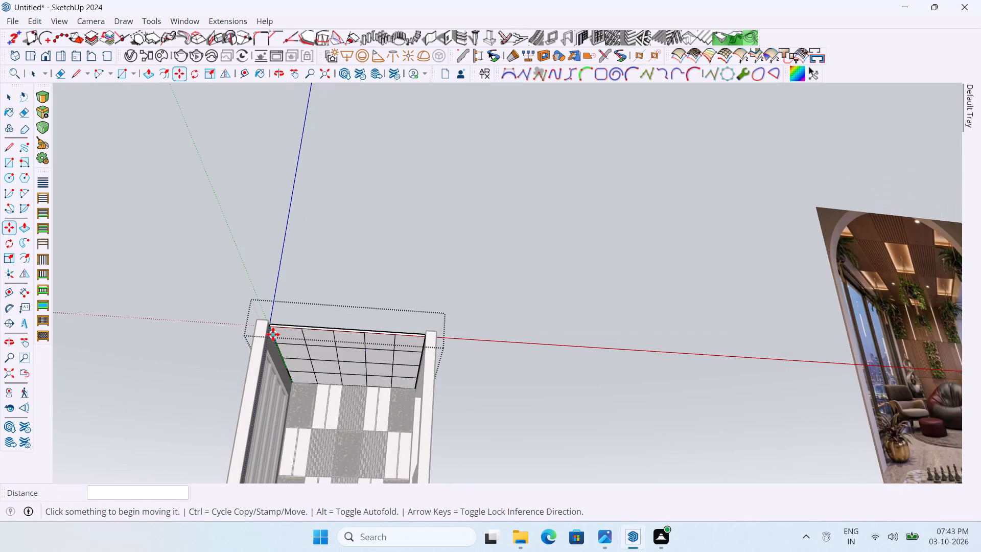
# Offset the outline of the front-left corner ceiling panel inward by 1".
pyautogui.scroll(7, 273, 334)
pyautogui.scroll(-10, 288, 325)
pyautogui.scroll(4, 286, 325)
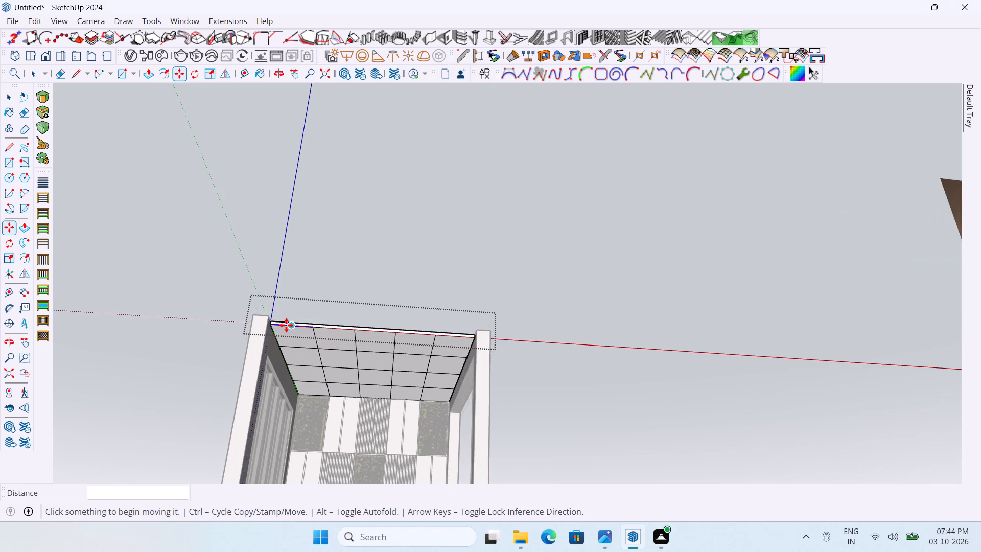
pyautogui.scroll(8, 286, 325)
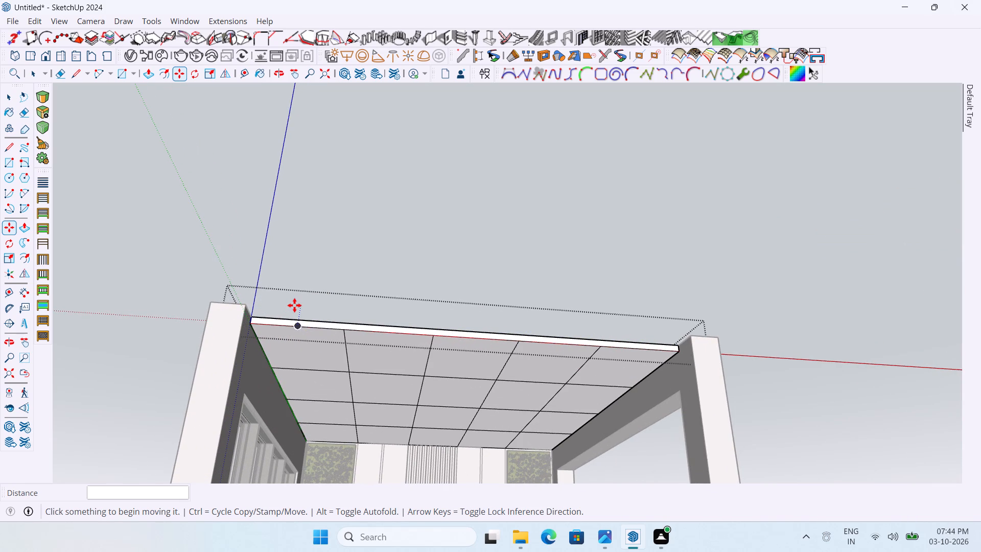
pyautogui.press('f')
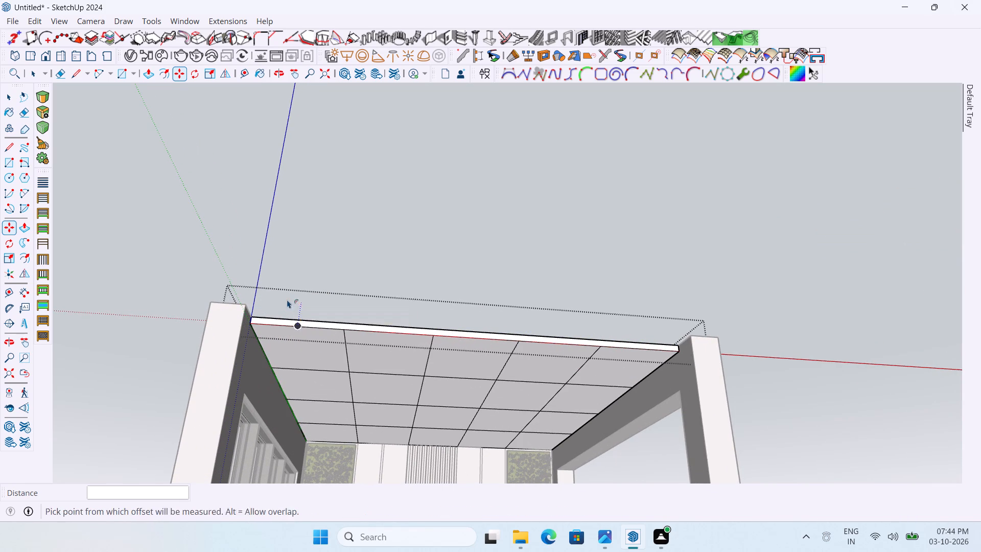
pyautogui.scroll(8, 247, 361)
pyautogui.click(277, 342)
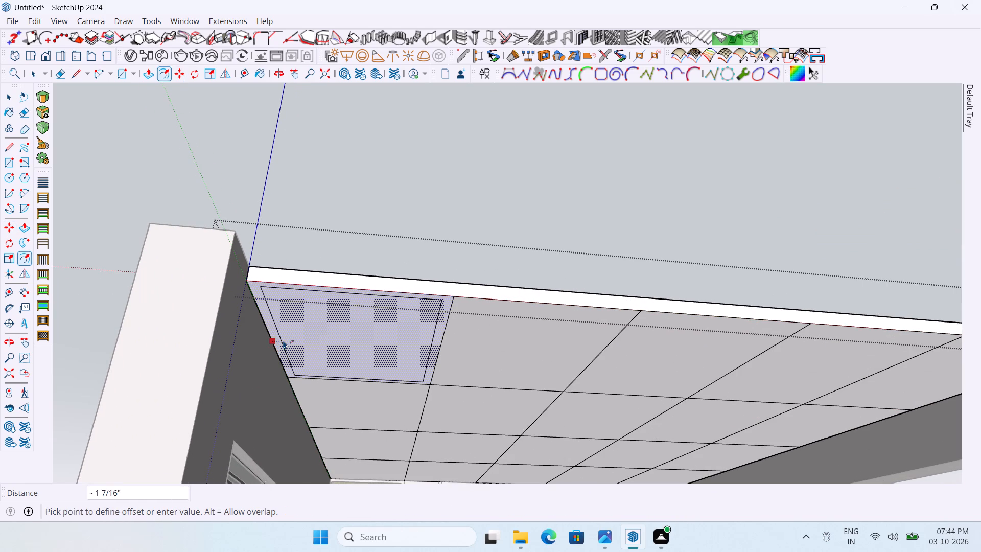
pyautogui.press('1')
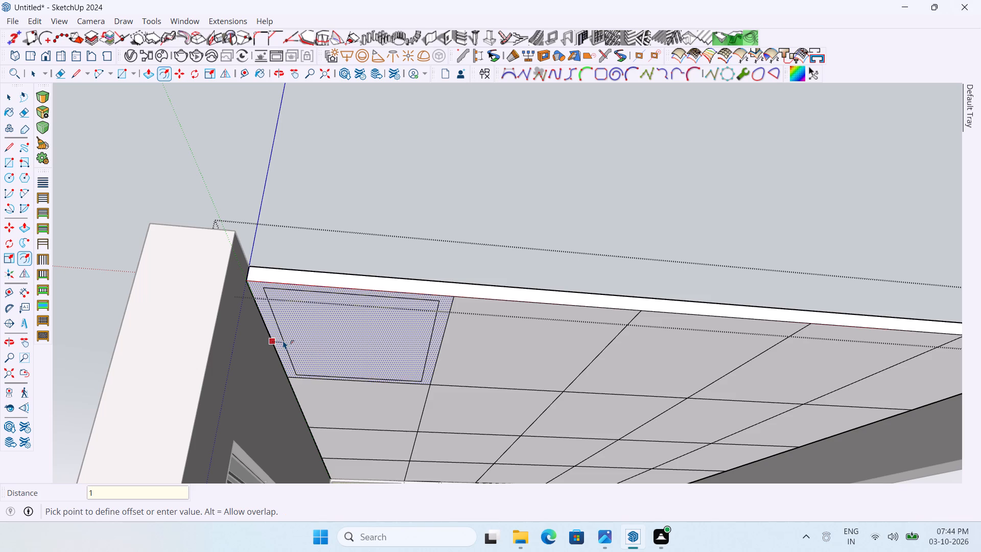
pyautogui.press('Return')
# Offset the outline of the front-right corner ceiling panel inward by 1".
pyautogui.scroll(-4, 305, 267)
pyautogui.scroll(1, 583, 327)
pyautogui.scroll(-6, 467, 283)
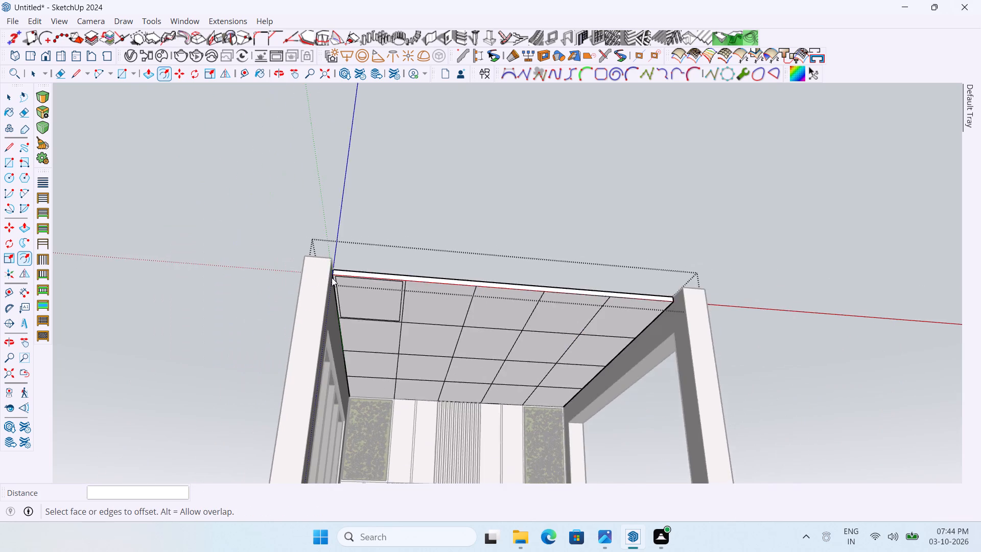
pyautogui.scroll(-12, 332, 278)
pyautogui.scroll(-4, 220, 295)
pyautogui.scroll(4, 358, 258)
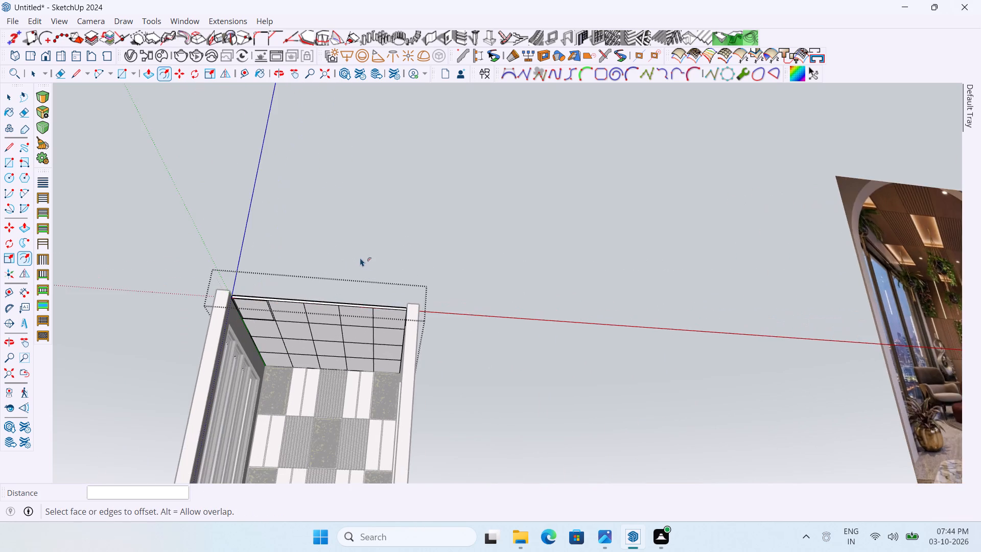
pyautogui.scroll(4, 374, 280)
pyautogui.scroll(5, 378, 342)
pyautogui.click(375, 328)
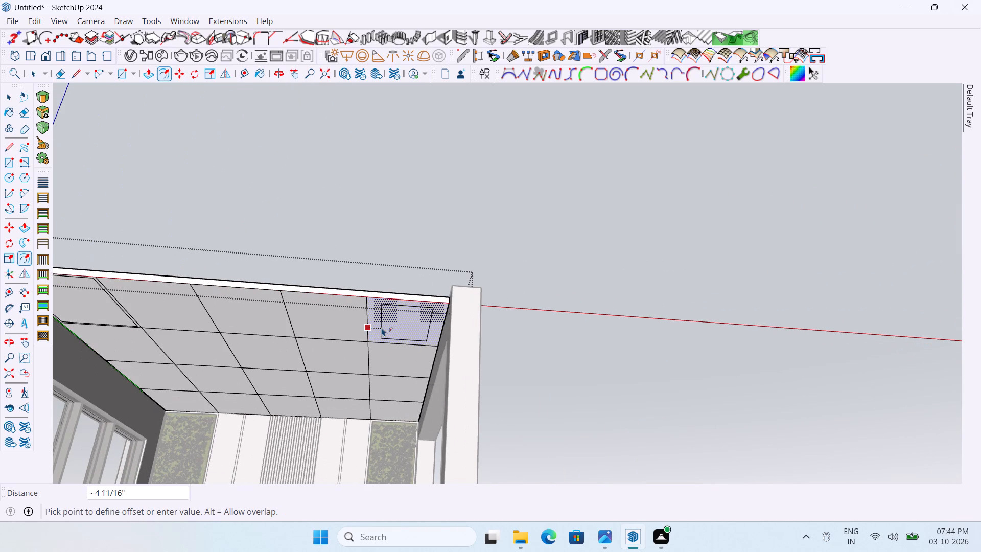
pyautogui.press('1')
pyautogui.press('Return')
# Offset the outline of the middle panel in the ceiling's second row from the front inward by 1".
pyautogui.scroll(-7, 415, 275)
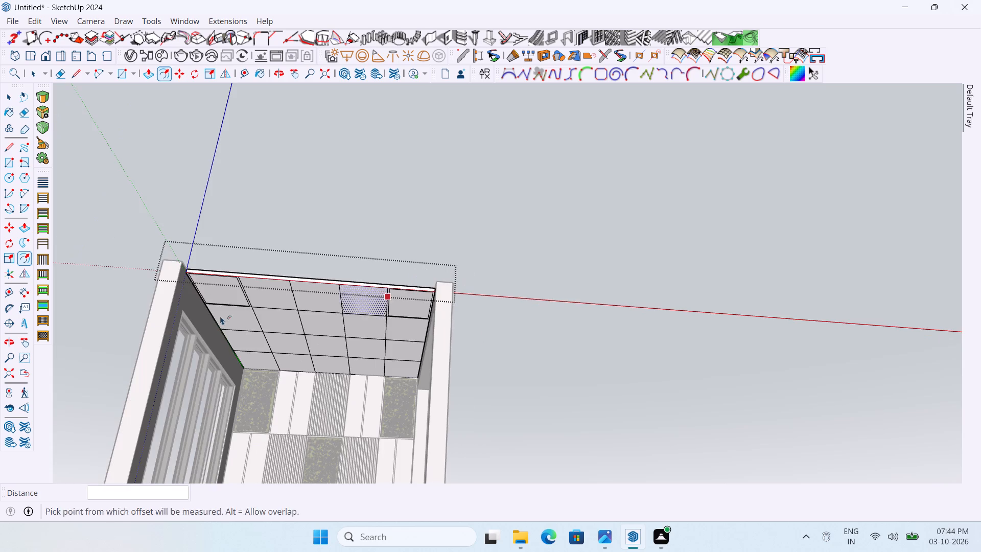
pyautogui.scroll(-9, 119, 367)
pyautogui.scroll(4, 191, 373)
pyautogui.scroll(5, 236, 363)
pyautogui.scroll(2, 287, 317)
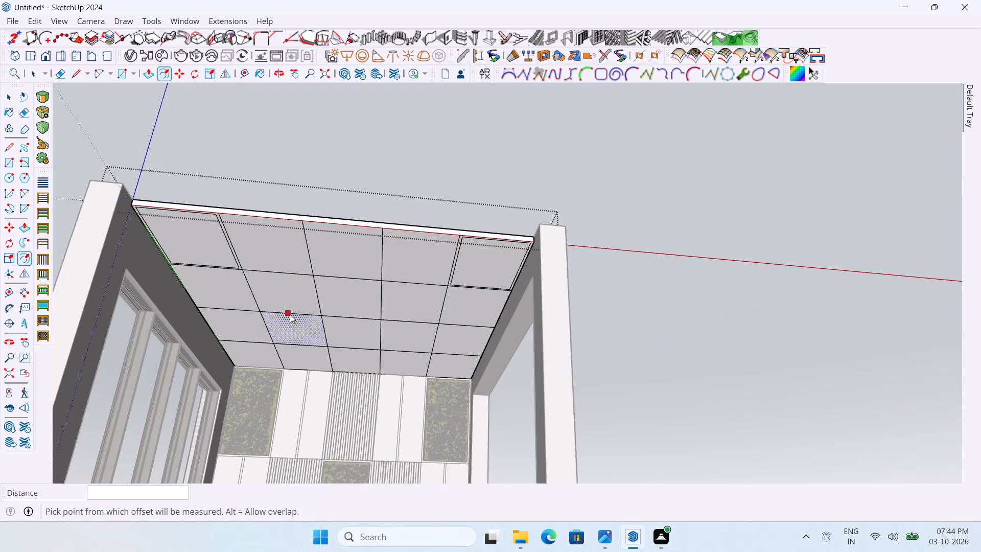
pyautogui.scroll(-12, 318, 307)
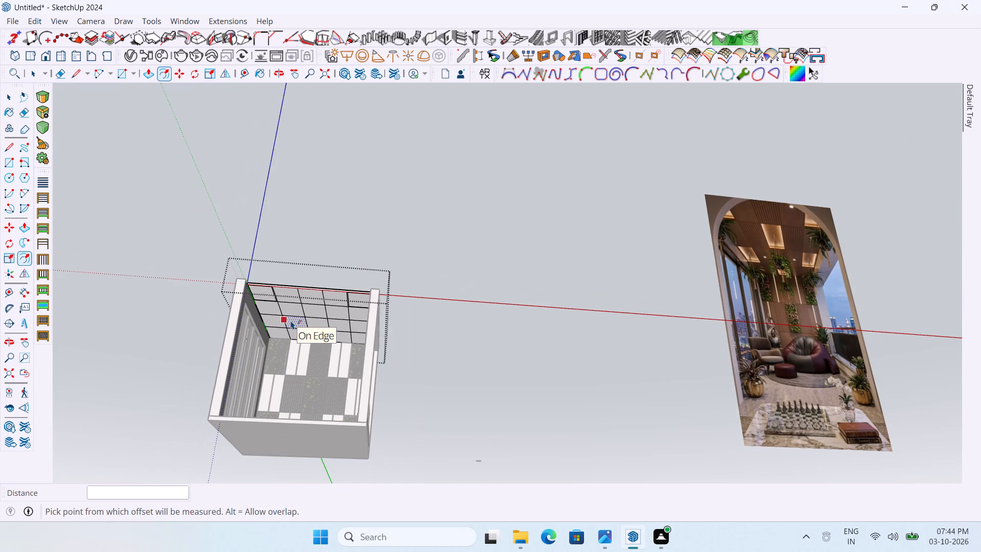
pyautogui.scroll(12, 290, 318)
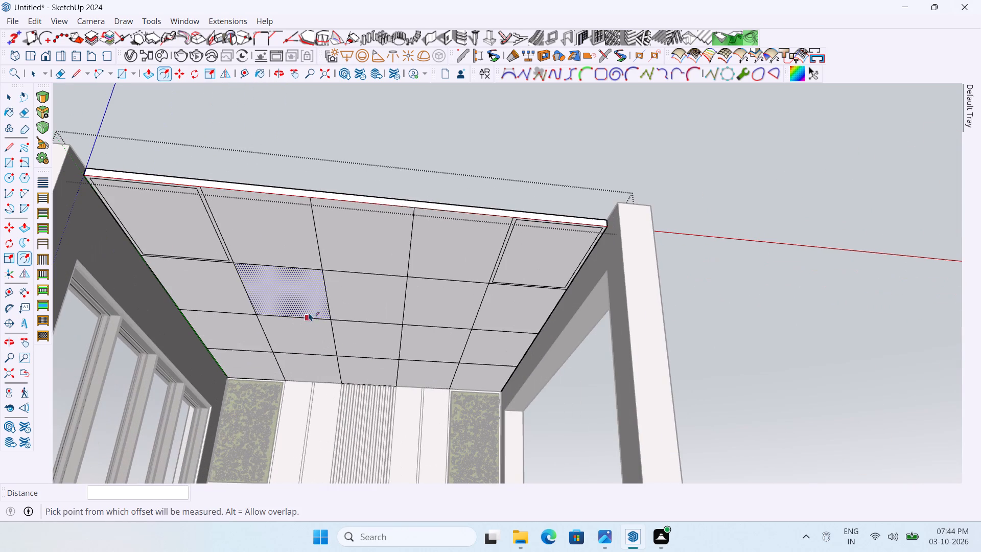
pyautogui.click(332, 303)
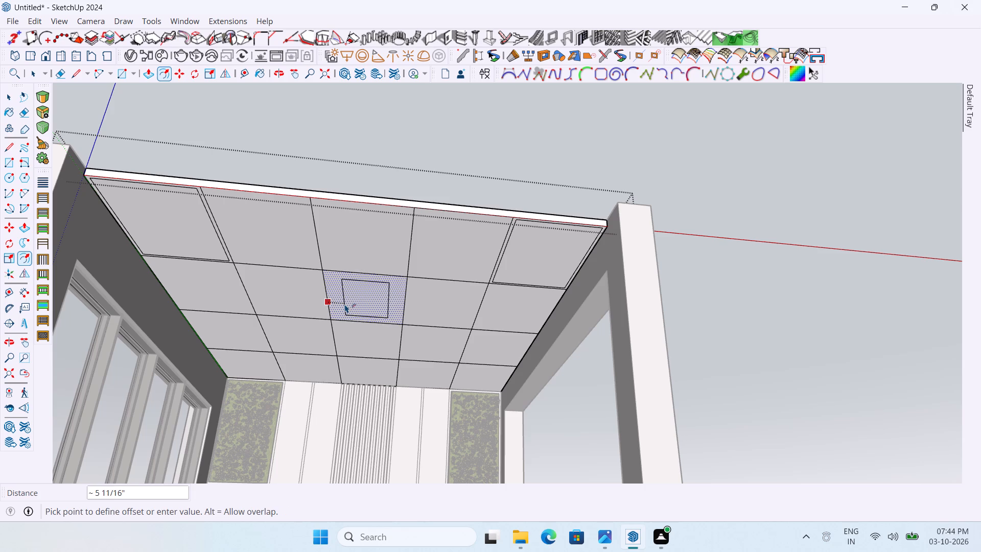
pyautogui.press('1')
pyautogui.press('Return')
# Offset the outline of the middle panel in the ceiling's back row inward by 1".
pyautogui.scroll(3, 251, 365)
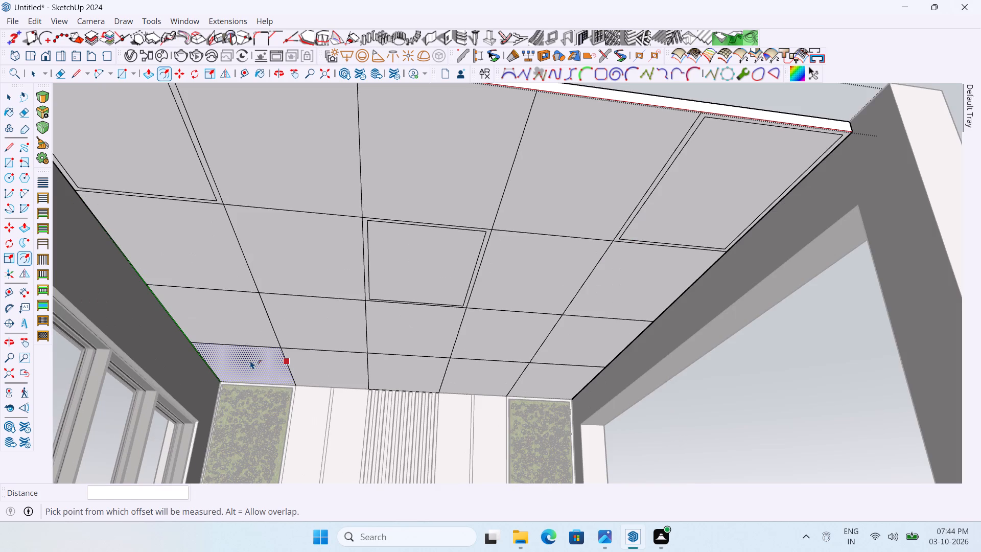
pyautogui.scroll(-4, 256, 327)
pyautogui.scroll(4, 340, 352)
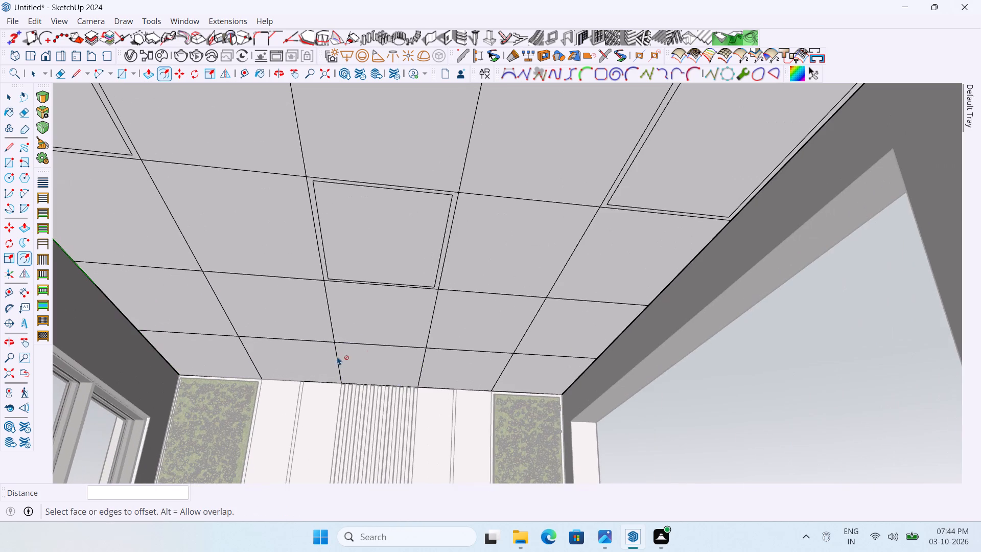
pyautogui.click(341, 363)
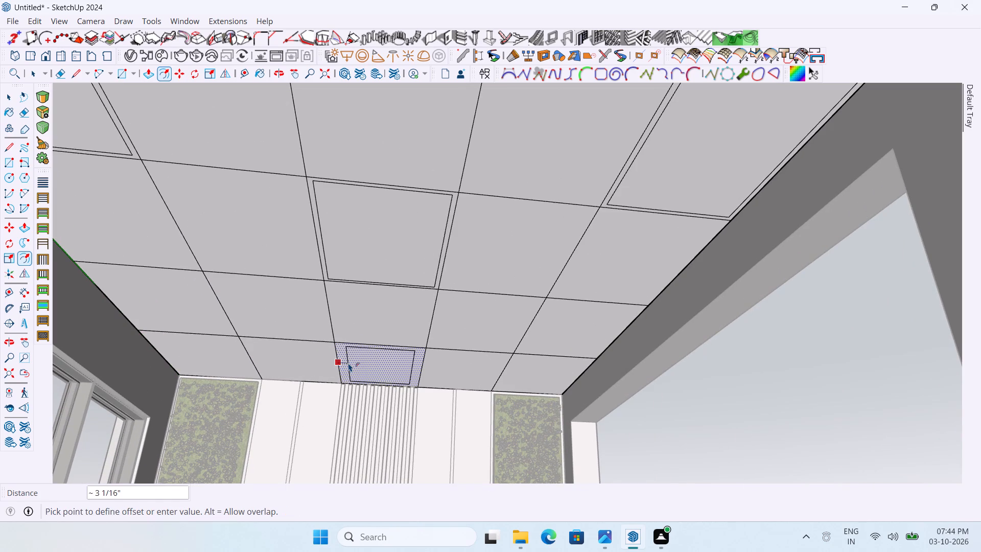
pyautogui.press('1')
pyautogui.press('Return')
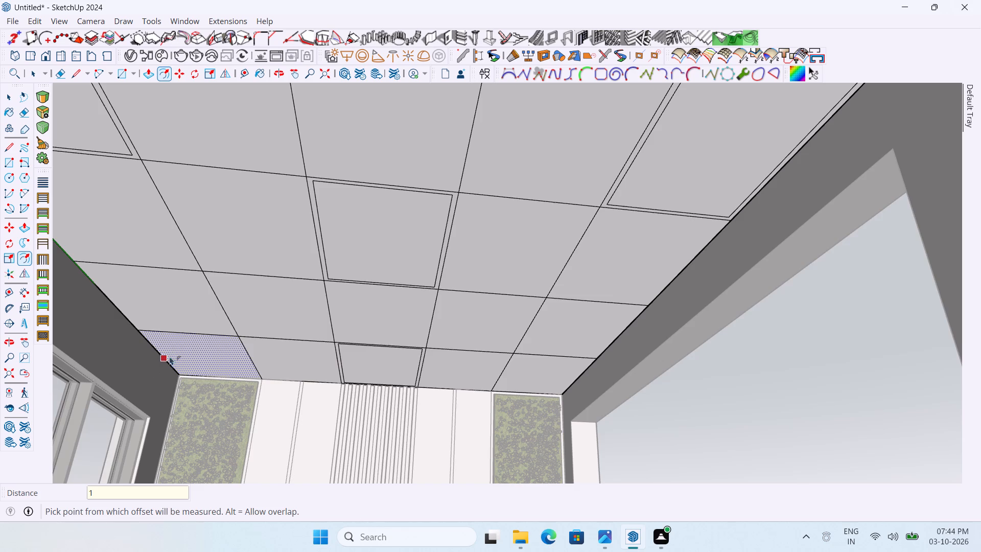
pyautogui.scroll(-16, 232, 320)
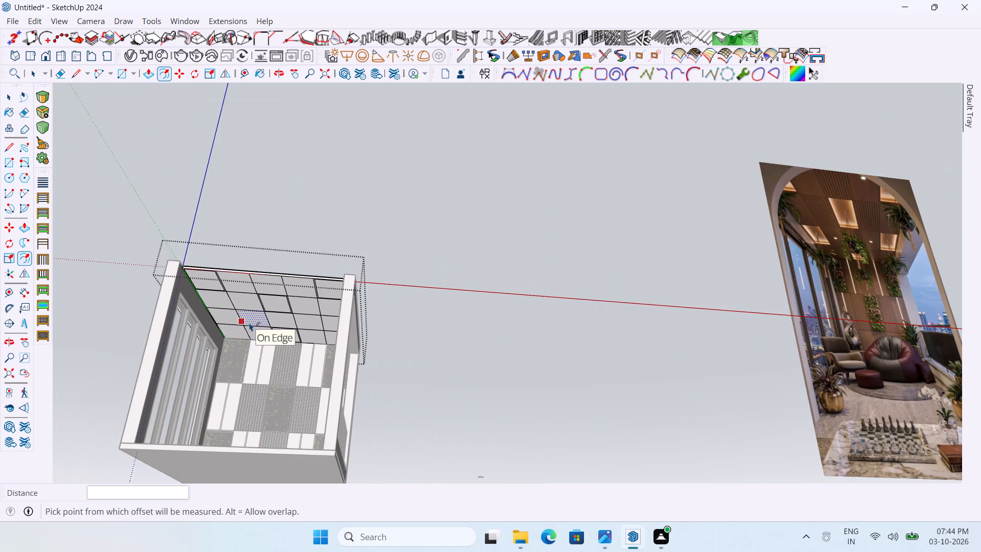
# Offset the outline of the leftmost panel in the ceiling's third row from the front inward by 1".
pyautogui.scroll(12, 175, 328)
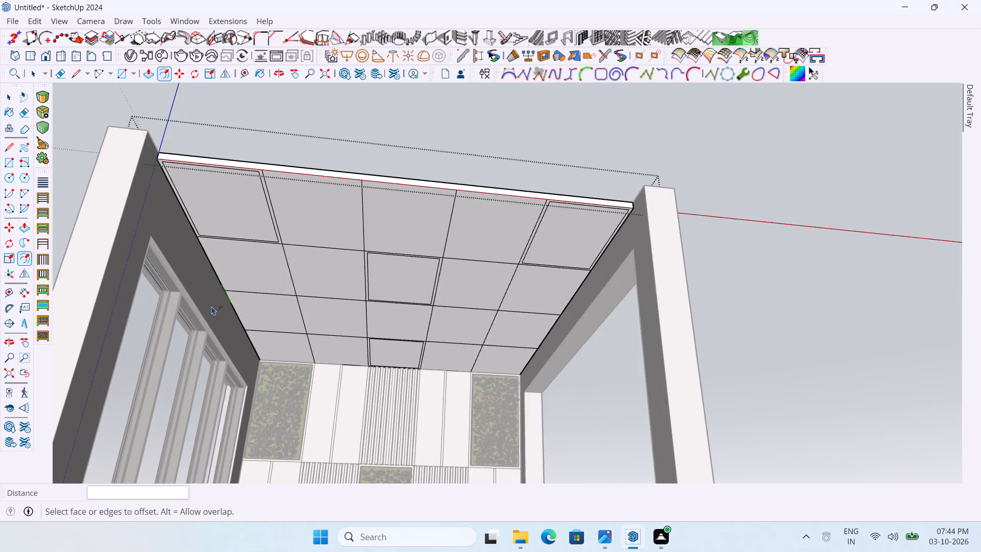
pyautogui.scroll(5, 212, 306)
pyautogui.click(243, 303)
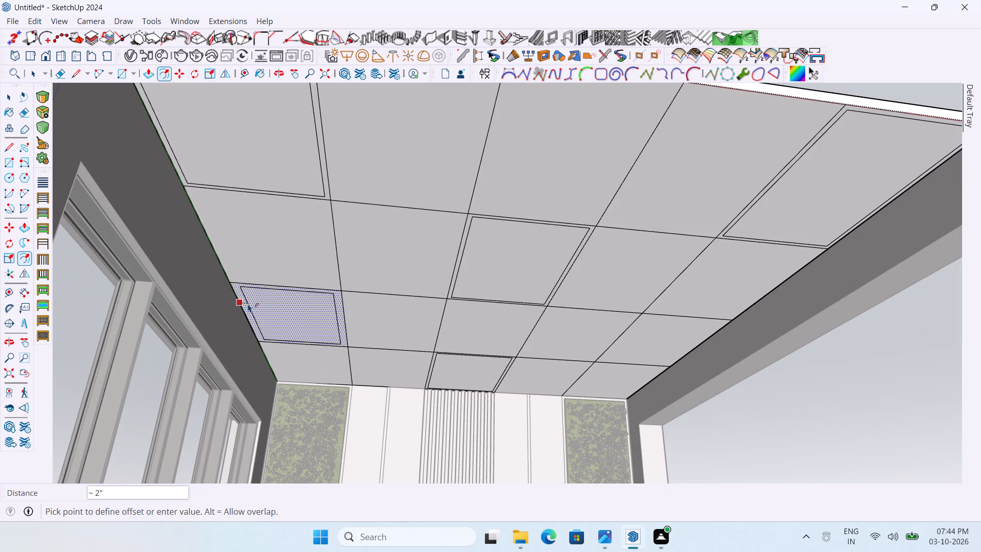
pyautogui.press('1')
pyautogui.press('Return')
# Offset the outline of the rightmost panel in the ceiling's third row from the front inward by 1".
pyautogui.scroll(-4, 198, 297)
pyautogui.scroll(3, 666, 319)
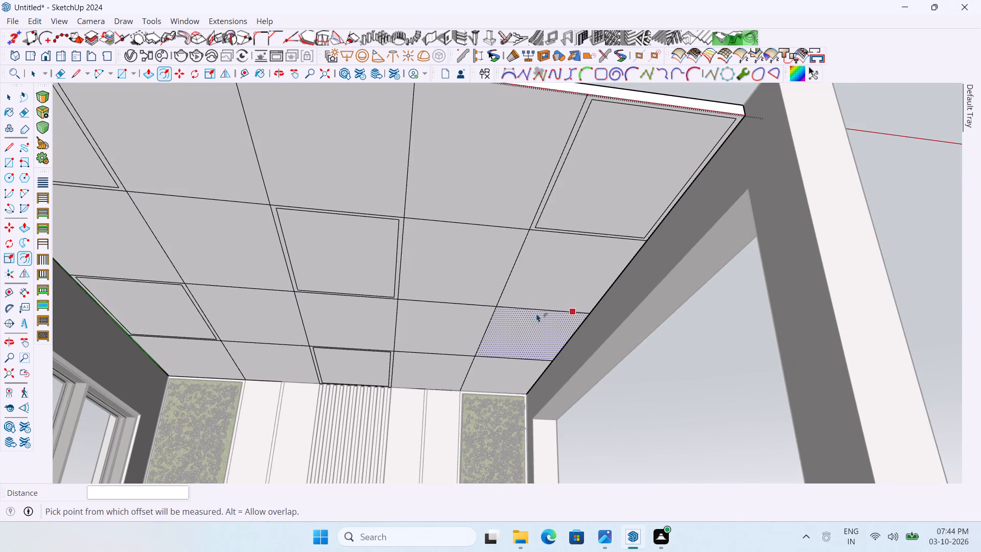
pyautogui.scroll(-15, 359, 293)
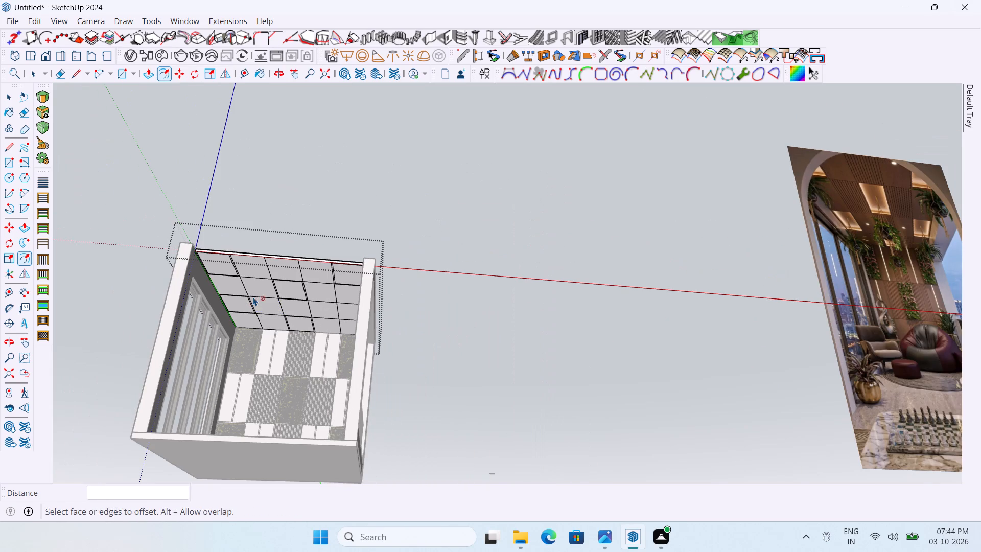
pyautogui.scroll(12, 311, 296)
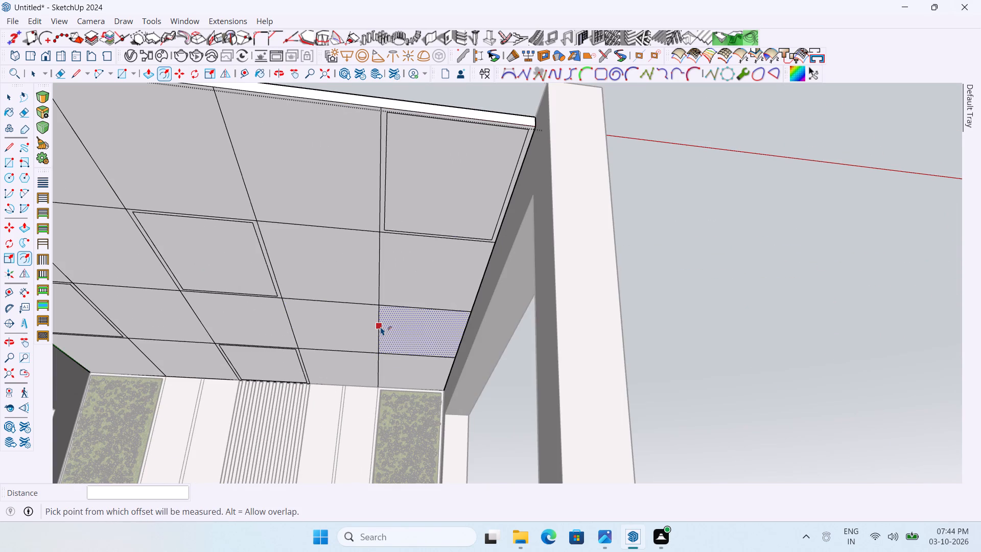
pyautogui.click(381, 327)
pyautogui.press('1')
pyautogui.press('Return')
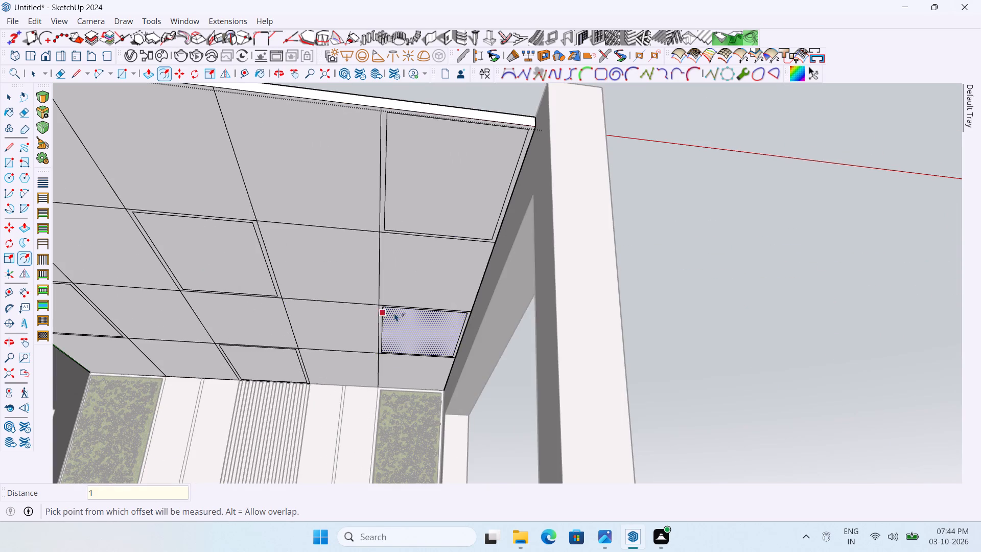
# Push/Pull the inner faces of all six inset ceiling panels 1" to form shallow recesses.
pyautogui.scroll(-6, 394, 313)
pyautogui.moveTo(512, 333); pyautogui.dragTo(615, 342, button='middle')
pyautogui.press('p')
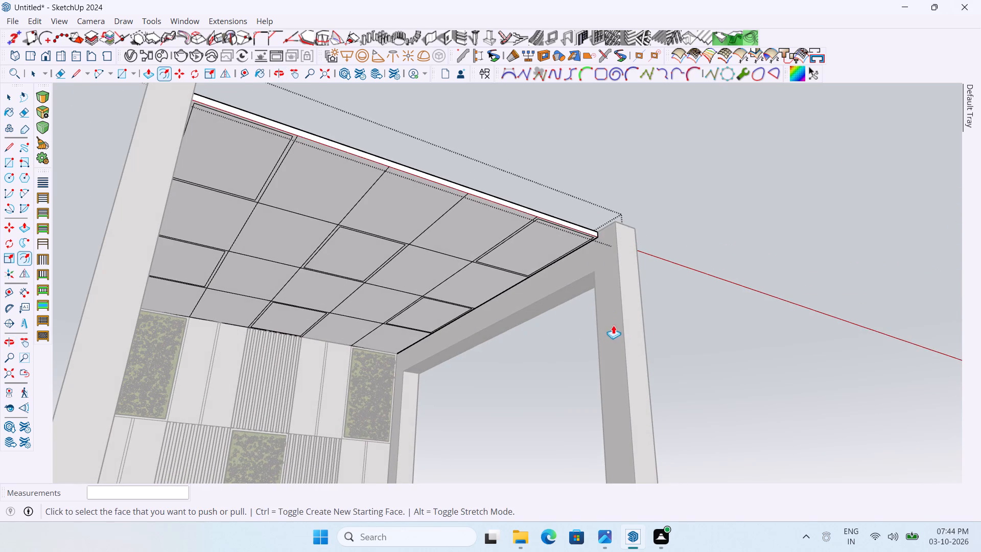
pyautogui.scroll(3, 593, 251)
pyautogui.click(567, 241)
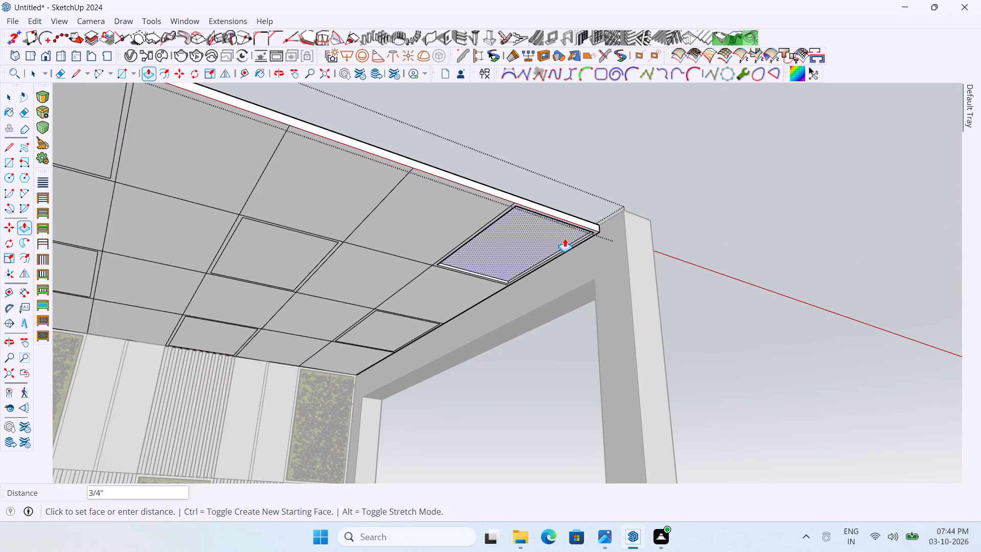
pyautogui.press('1')
pyautogui.press('Return')
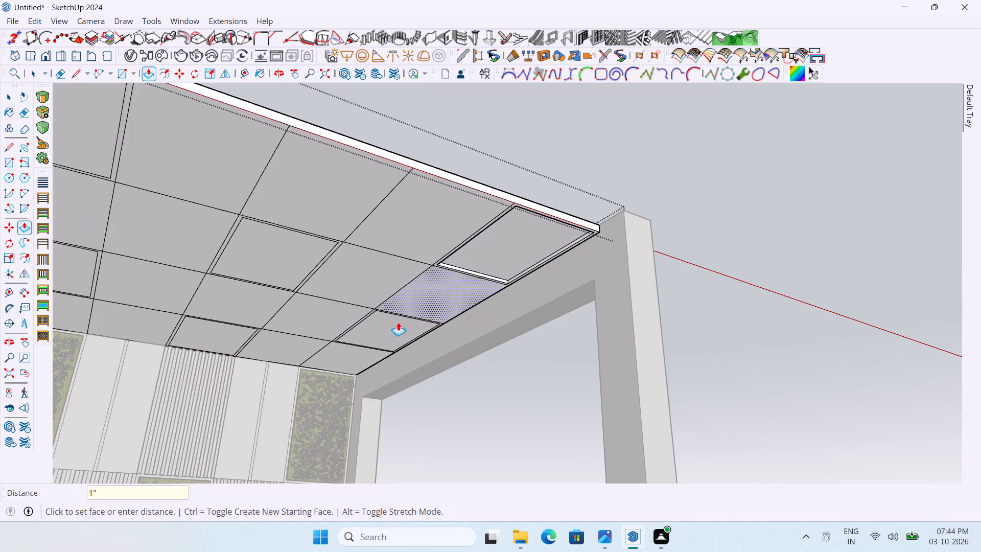
pyautogui.doubleClick(391, 322)
pyautogui.doubleClick(271, 267)
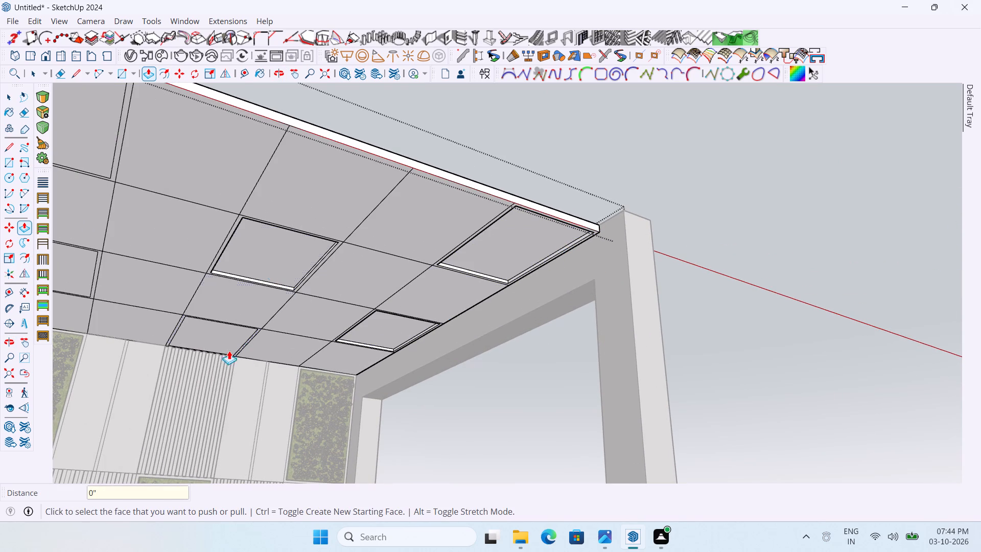
pyautogui.doubleClick(223, 336)
pyautogui.scroll(-2, 327, 301)
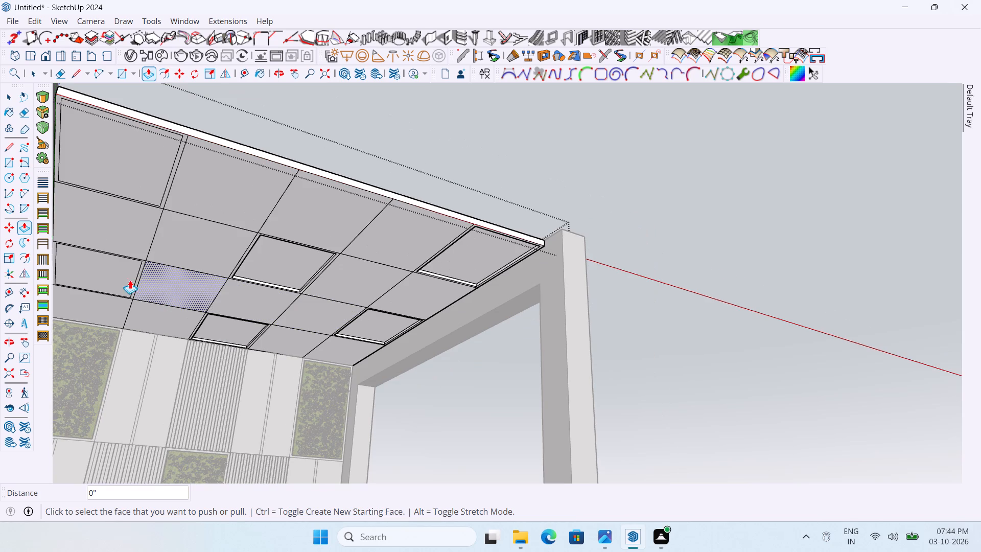
pyautogui.doubleClick(112, 279)
pyautogui.doubleClick(133, 175)
pyautogui.scroll(-4, 133, 175)
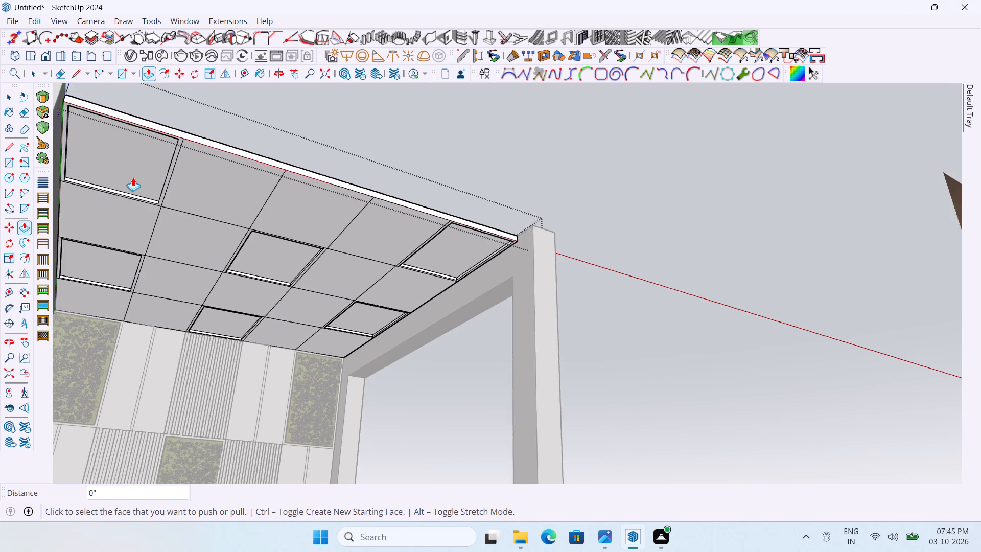
# Examine the slatted and lit ceiling panels in the reference picture and compare them with the modelled ceiling.
pyautogui.scroll(-1, 336, 250)
pyautogui.moveTo(600, 274); pyautogui.dragTo(510, 238, button='middle')
pyautogui.scroll(-6, 349, 281)
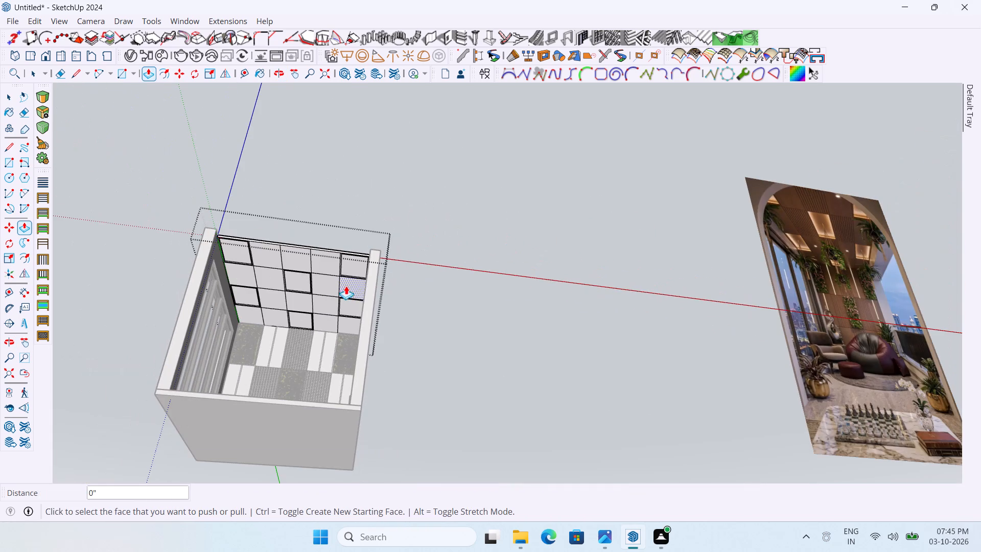
pyautogui.scroll(4, 866, 227)
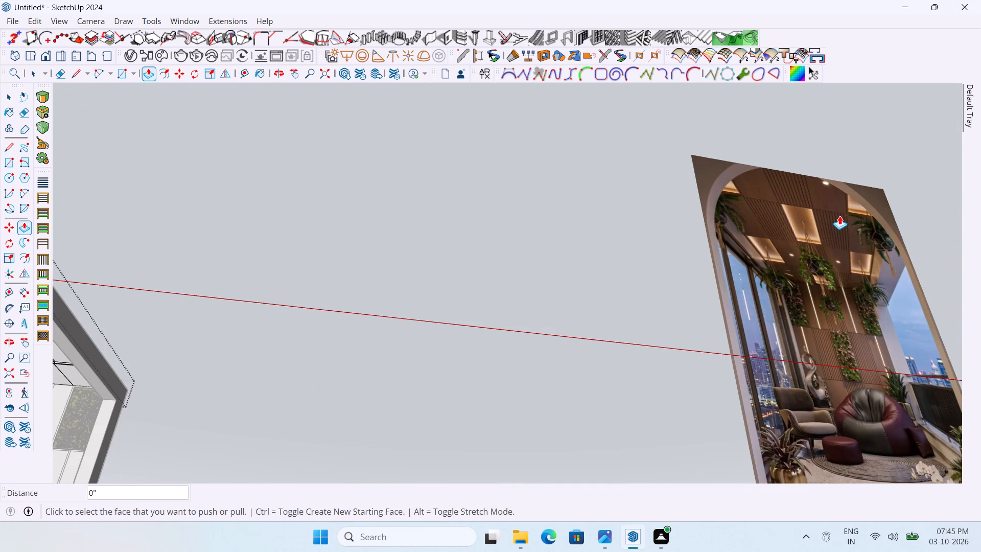
pyautogui.scroll(4, 827, 247)
pyautogui.scroll(-5, 828, 246)
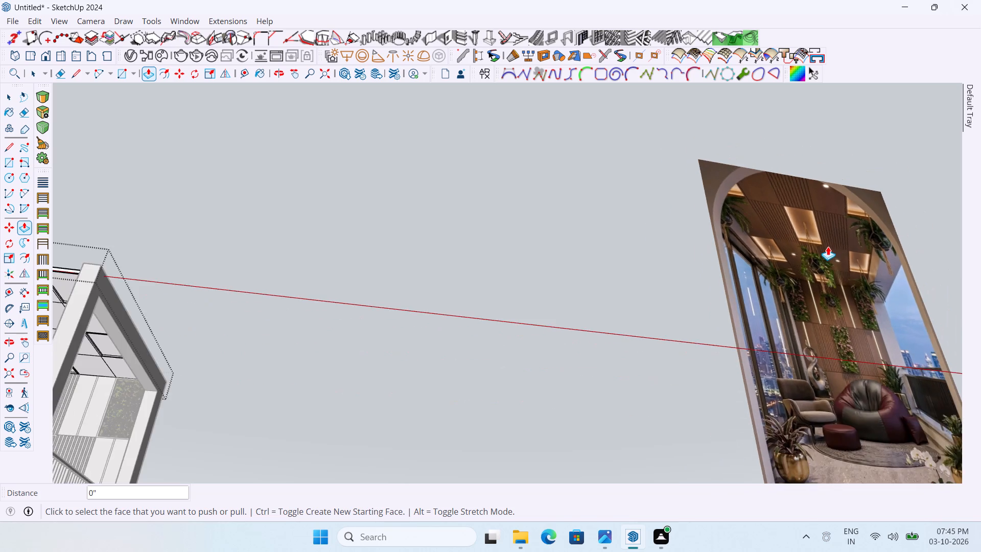
pyautogui.scroll(-3, 828, 244)
pyautogui.scroll(4, 215, 273)
pyautogui.scroll(-3, 375, 261)
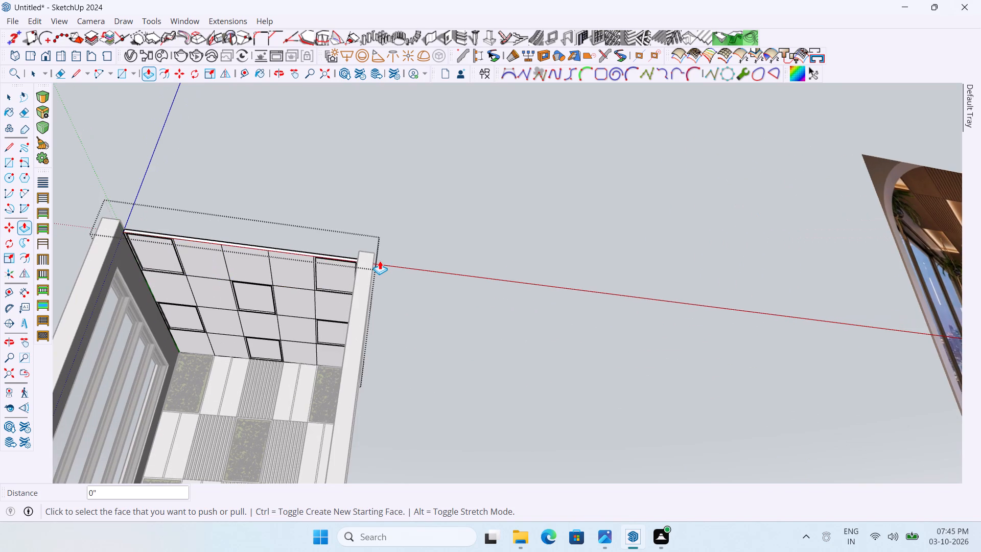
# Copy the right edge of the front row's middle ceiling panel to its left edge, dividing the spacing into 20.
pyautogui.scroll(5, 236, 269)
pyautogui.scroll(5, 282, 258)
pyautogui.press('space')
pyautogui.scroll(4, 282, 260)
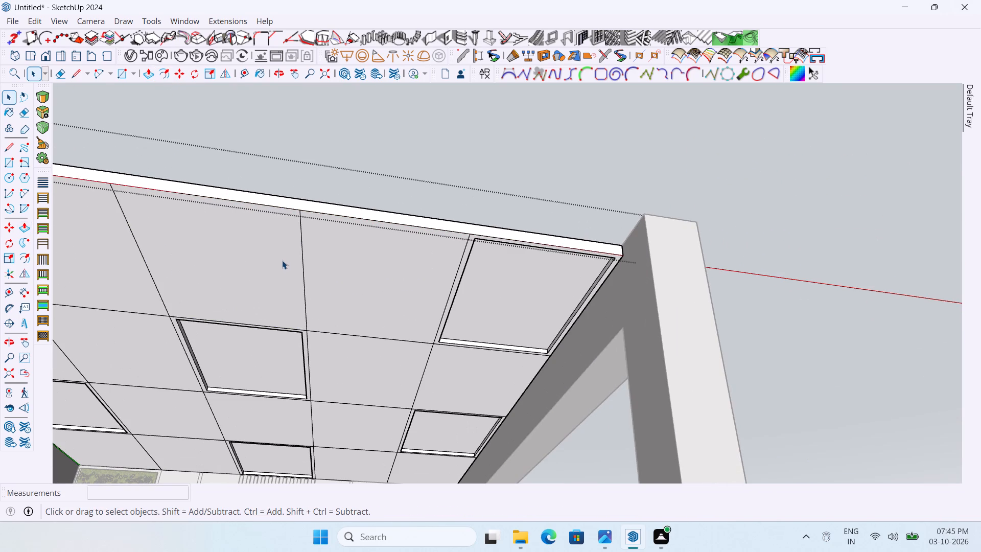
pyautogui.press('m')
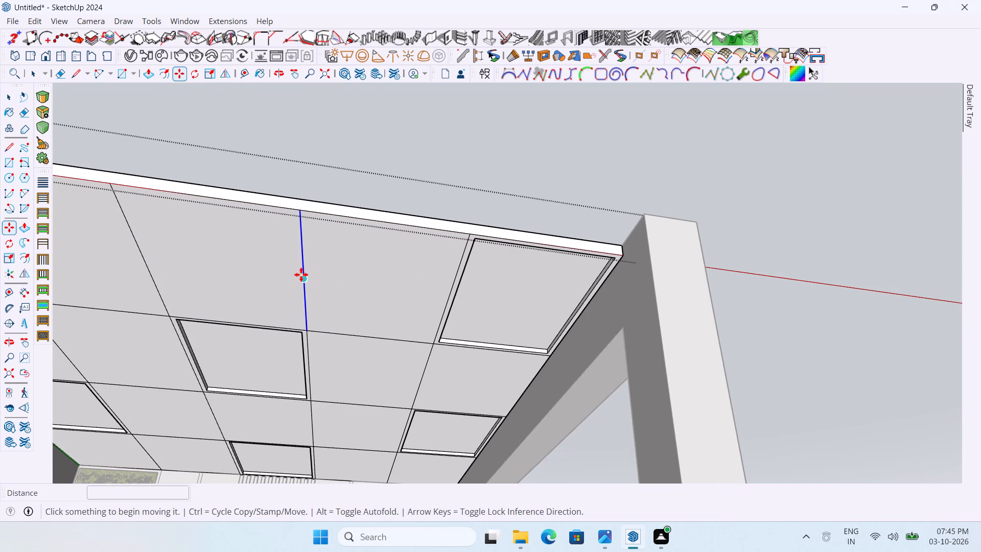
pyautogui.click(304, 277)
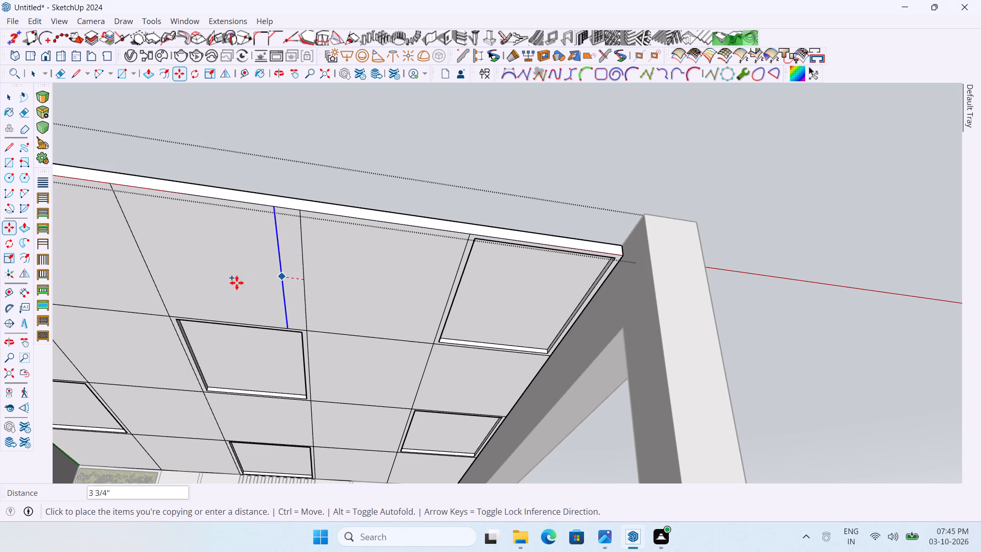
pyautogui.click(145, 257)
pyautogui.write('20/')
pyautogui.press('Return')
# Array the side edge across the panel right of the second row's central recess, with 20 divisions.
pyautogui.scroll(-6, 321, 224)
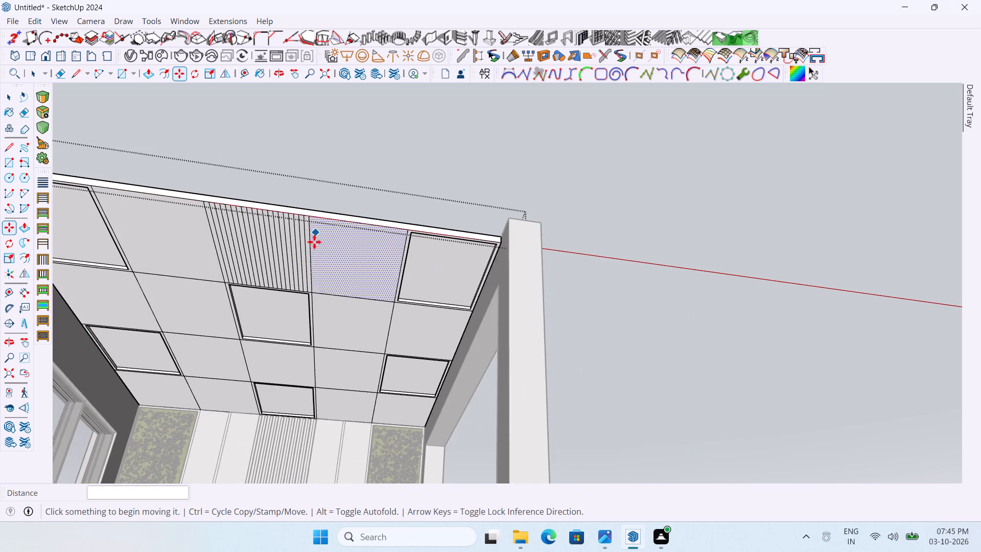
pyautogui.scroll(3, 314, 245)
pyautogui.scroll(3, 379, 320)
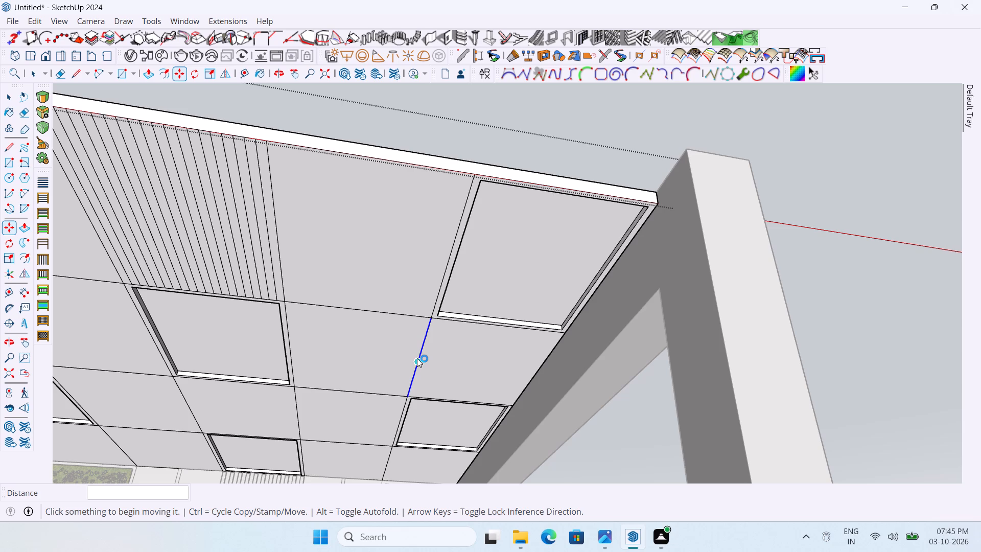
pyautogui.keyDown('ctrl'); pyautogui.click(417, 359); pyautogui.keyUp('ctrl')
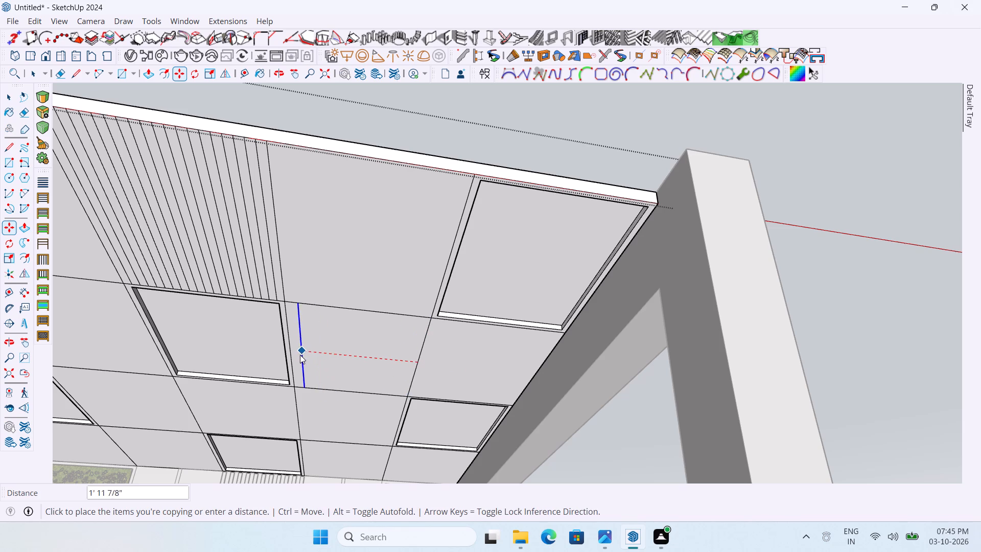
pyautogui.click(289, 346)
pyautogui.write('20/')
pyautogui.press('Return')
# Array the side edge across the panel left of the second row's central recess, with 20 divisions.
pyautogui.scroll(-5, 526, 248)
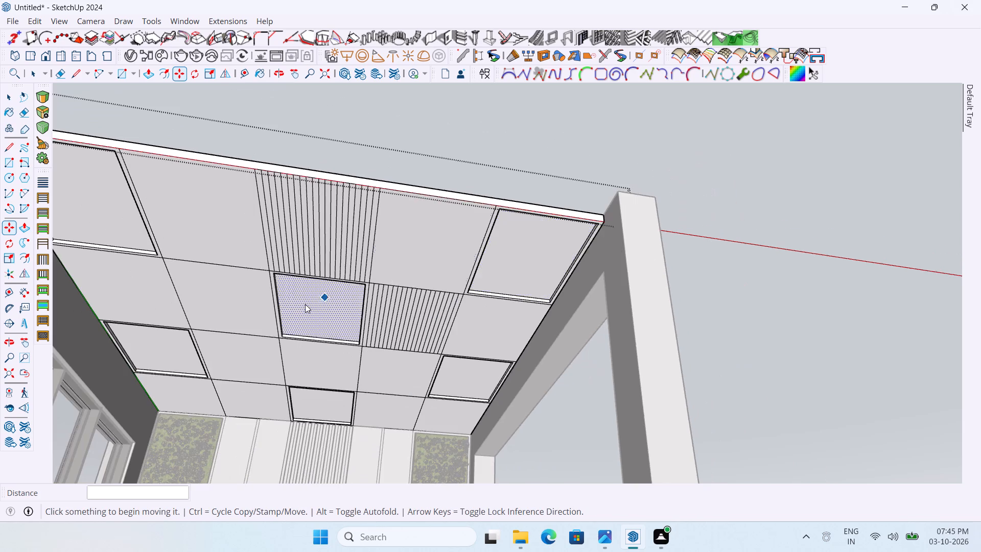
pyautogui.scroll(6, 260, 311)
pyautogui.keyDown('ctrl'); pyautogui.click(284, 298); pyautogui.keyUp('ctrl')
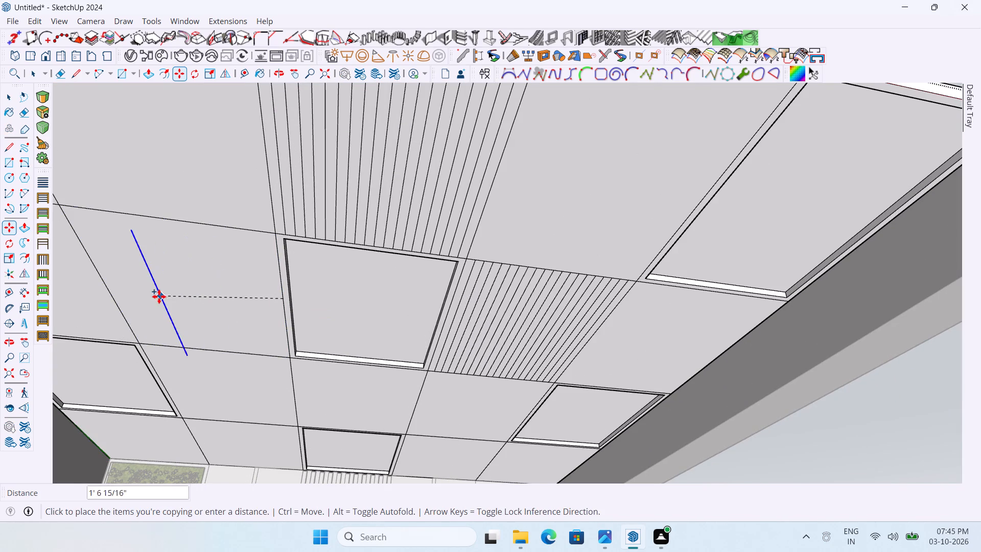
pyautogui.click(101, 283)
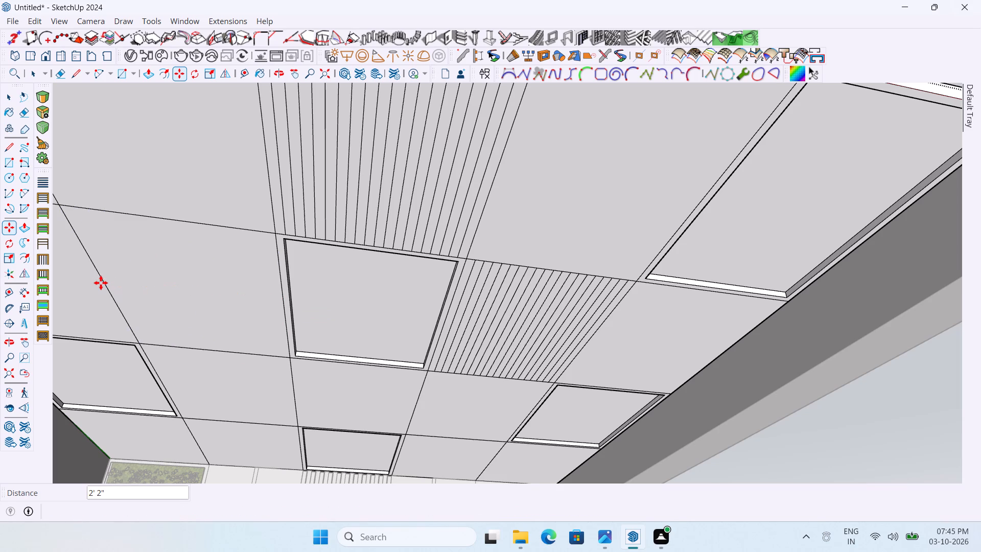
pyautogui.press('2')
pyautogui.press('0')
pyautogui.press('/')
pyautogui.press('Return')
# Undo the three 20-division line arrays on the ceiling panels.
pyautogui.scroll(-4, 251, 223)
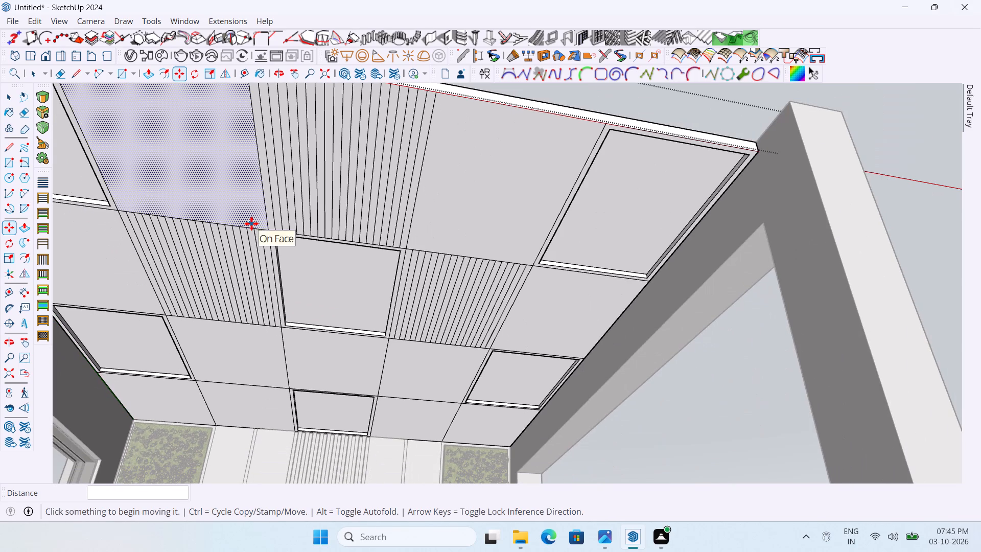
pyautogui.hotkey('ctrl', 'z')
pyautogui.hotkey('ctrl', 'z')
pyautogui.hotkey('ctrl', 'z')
# Copy the right edge of the front row's middle ceiling panel to its left edge, dividing the spacing into 21.
pyautogui.scroll(-1, 415, 212)
pyautogui.scroll(1, 415, 214)
pyautogui.keyDown('ctrl'); pyautogui.click(418, 187); pyautogui.keyUp('ctrl')
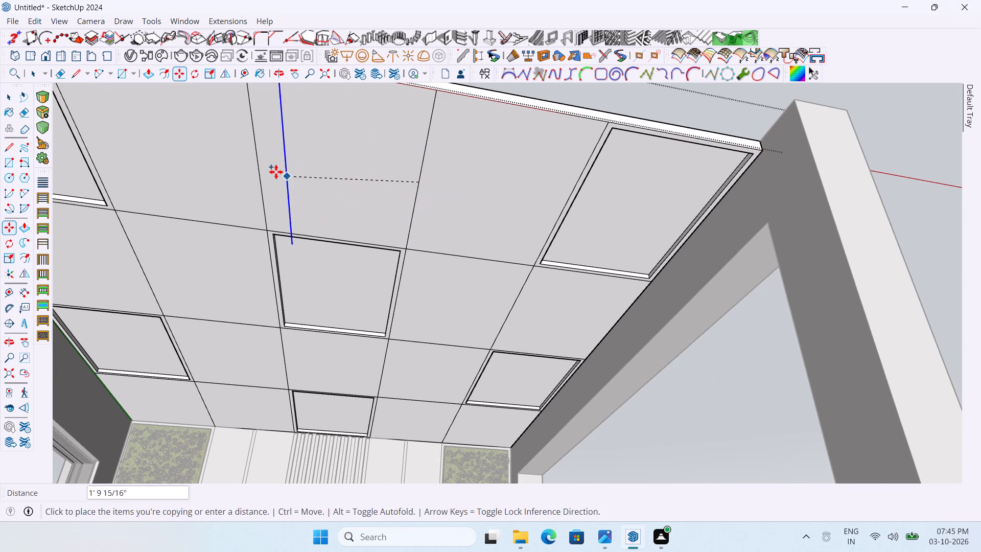
pyautogui.click(257, 159)
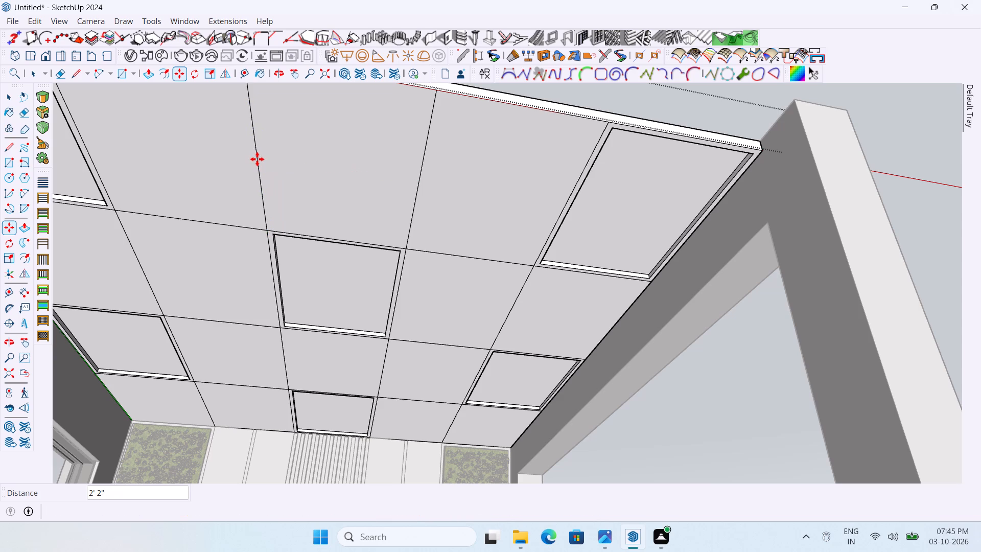
pyautogui.write('21/')
pyautogui.press('Return')
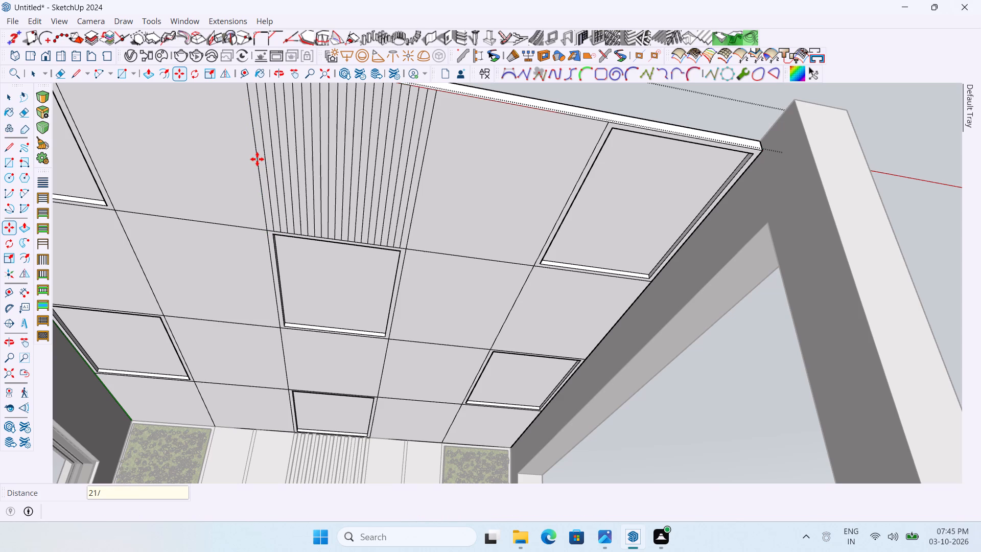
# Array the right edge across the panel right of the second row's central recess, with 21 divisions.
pyautogui.scroll(2, 527, 305)
pyautogui.keyDown('ctrl'); pyautogui.click(513, 300); pyautogui.keyUp('ctrl')
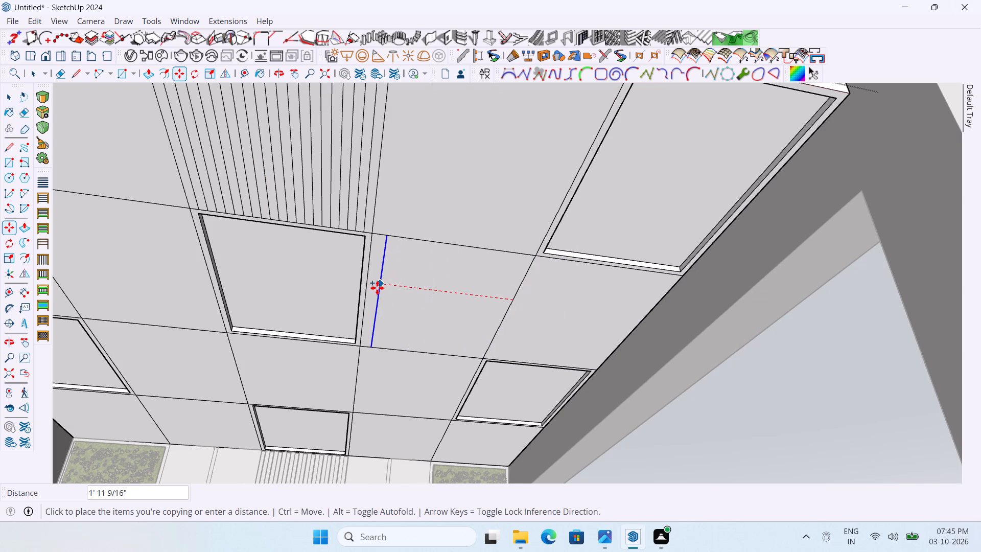
pyautogui.click(368, 284)
pyautogui.write('21/')
pyautogui.press('Return')
# Array the right edge across the panel left of the second row's central recess, with 21 divisions.
pyautogui.scroll(1, 244, 276)
pyautogui.scroll(-2, 440, 288)
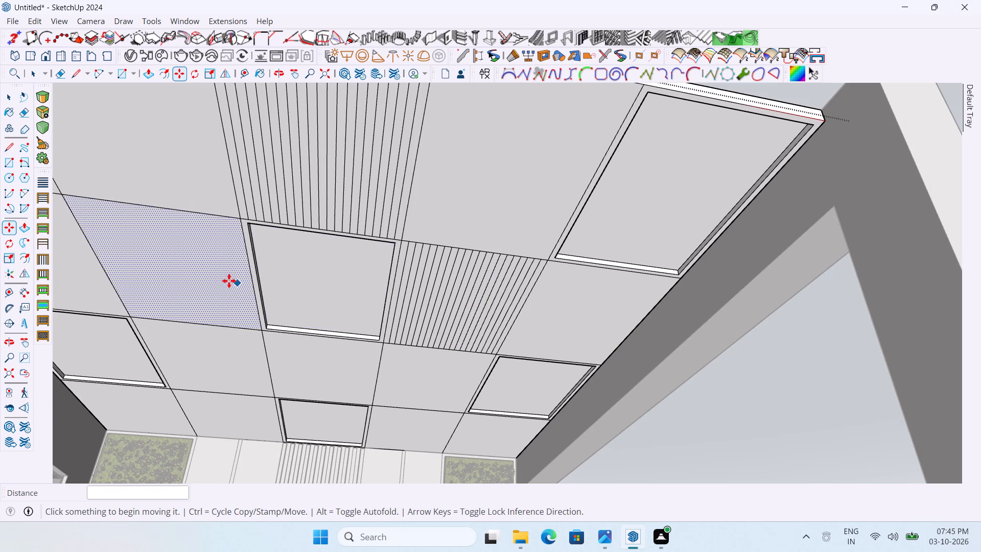
pyautogui.click(251, 276)
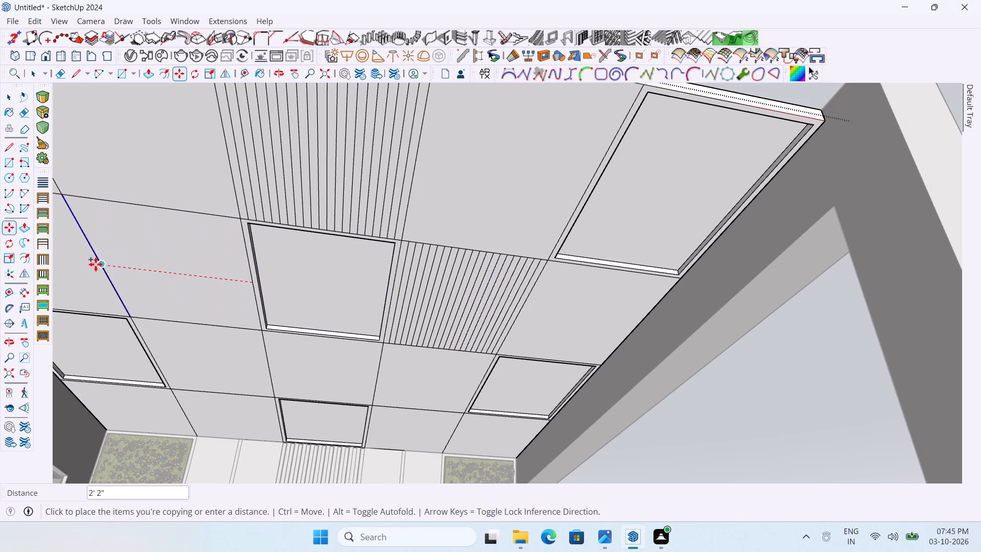
pyautogui.click(102, 266)
pyautogui.write('21/')
pyautogui.press('Return')
# Array the right edge across the middle panel of the ceiling's third row from the front, with 21 divisions.
pyautogui.scroll(-4, 297, 243)
pyautogui.scroll(3, 326, 327)
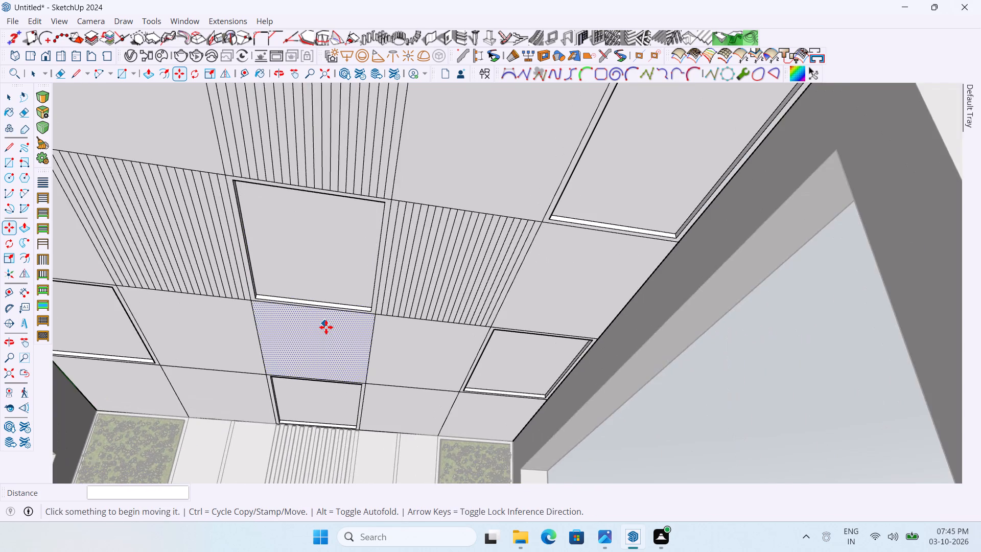
pyautogui.scroll(3, 366, 359)
pyautogui.keyDown('ctrl'); pyautogui.click(369, 352); pyautogui.keyUp('ctrl')
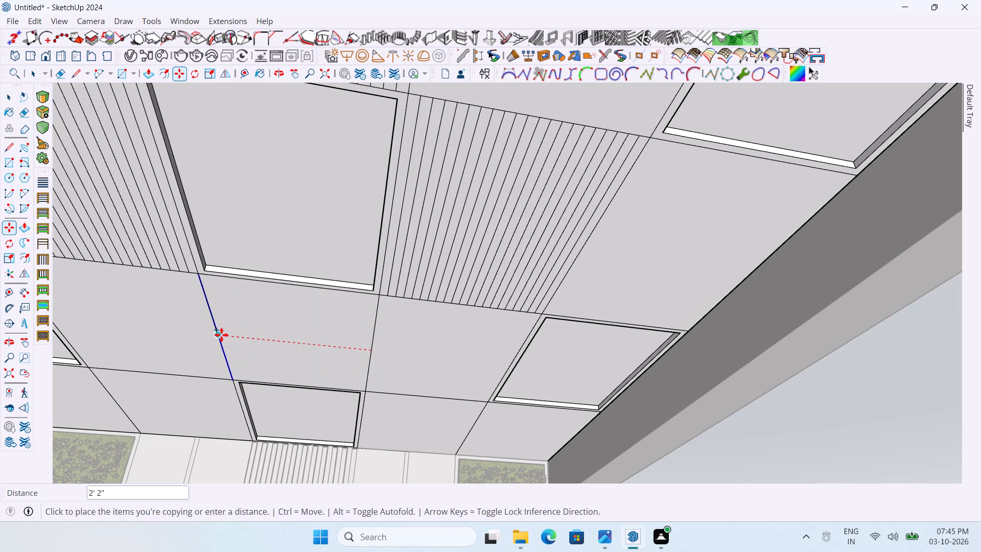
pyautogui.click(221, 335)
pyautogui.write('21/')
pyautogui.press('Return')
pyautogui.scroll(-5, 394, 291)
pyautogui.scroll(4, 431, 383)
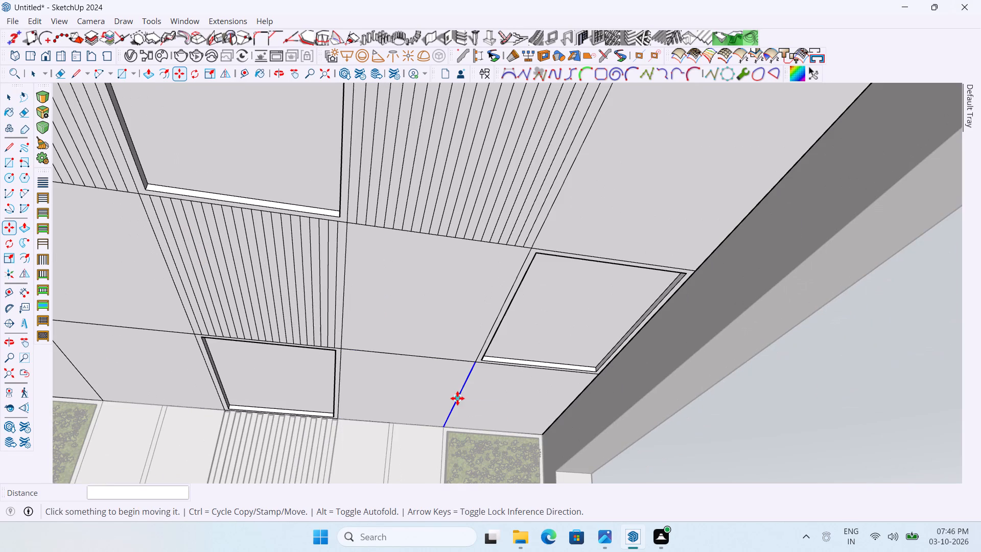
# Array the right edge across the back row's ceiling panel right of the central recess, with 21 divisions.
pyautogui.keyDown('ctrl'); pyautogui.click(457, 398); pyautogui.keyUp('ctrl')
pyautogui.click(340, 384)
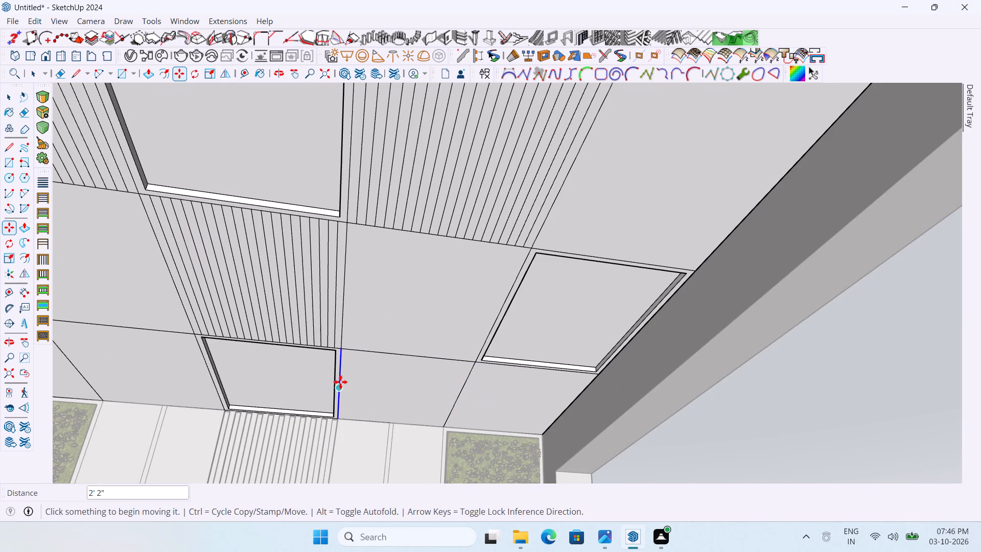
pyautogui.write('21/')
pyautogui.press('Return')
# Array the edge left of the back row's central recess across the adjoining left panel, with 21 divisions, and leave the ceiling group.
pyautogui.scroll(-5, 531, 346)
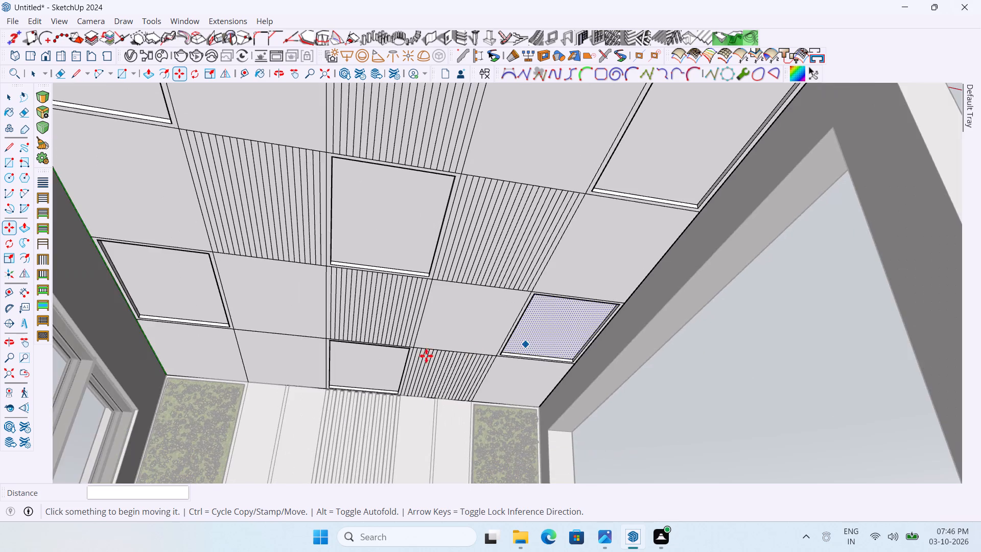
pyautogui.scroll(7, 354, 378)
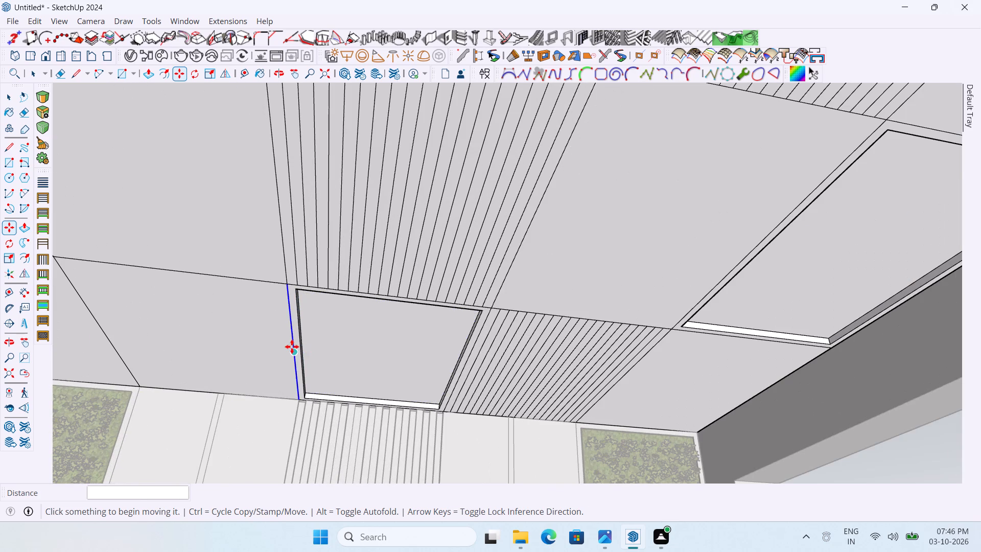
pyautogui.keyDown('ctrl'); pyautogui.click(292, 347); pyautogui.keyUp('ctrl')
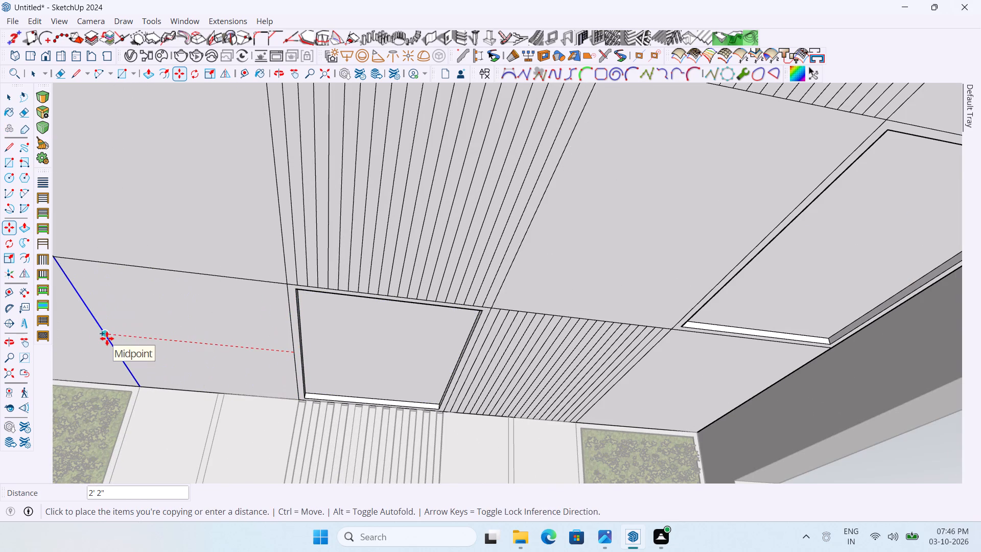
pyautogui.click(107, 338)
pyautogui.write('21')
pyautogui.press('/')
pyautogui.press('Return')
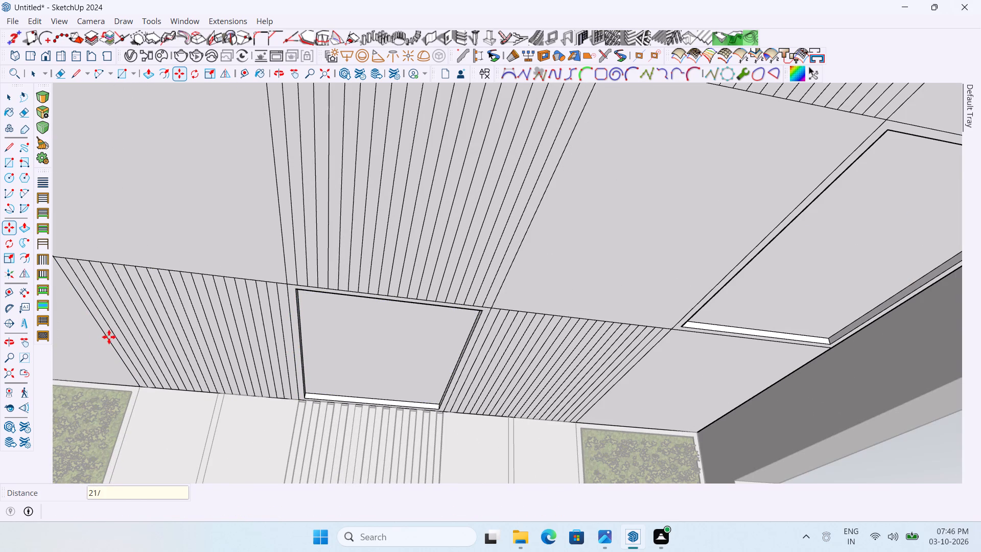
pyautogui.scroll(-18, 237, 312)
pyautogui.press('space')
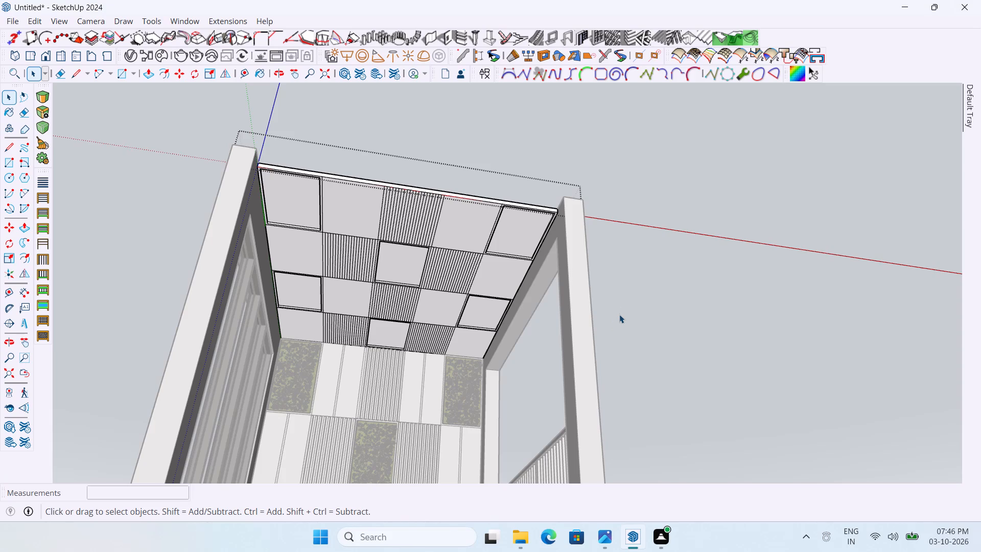
pyautogui.click(622, 309)
# Reopen the ceiling group and push the leftmost strip of the front row's middle panel 1" up into the slab.
pyautogui.scroll(3, 477, 226)
pyautogui.moveTo(527, 249); pyautogui.dragTo(588, 333, button='middle')
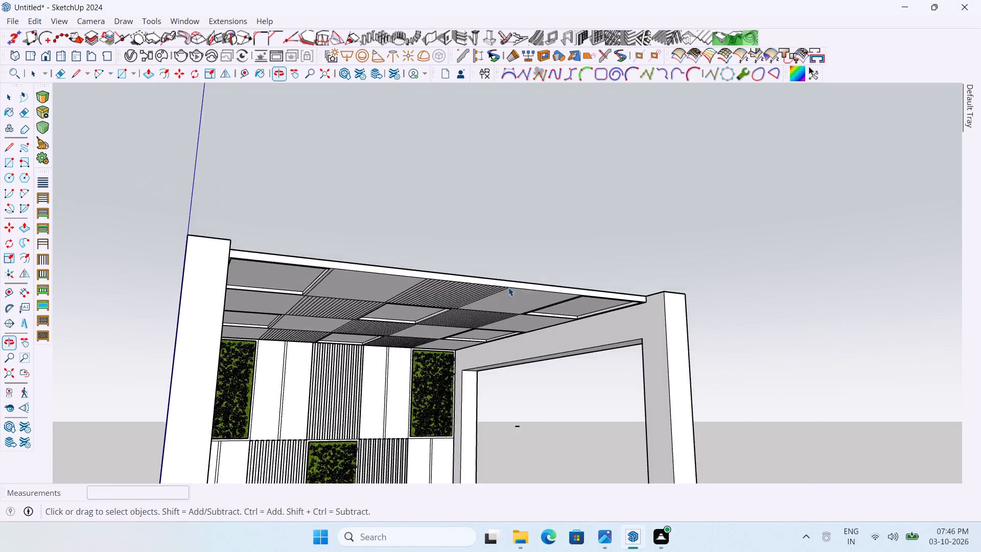
pyautogui.scroll(5, 459, 269)
pyautogui.scroll(-4, 495, 270)
pyautogui.moveTo(500, 277); pyautogui.dragTo(432, 195, button='middle')
pyautogui.scroll(1, 576, 270)
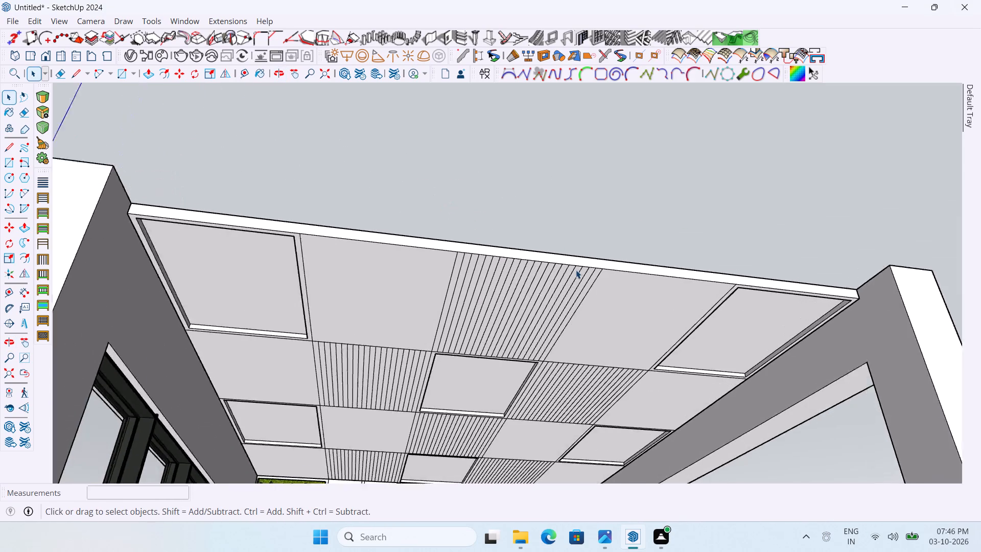
pyautogui.scroll(2, 576, 270)
pyautogui.press('p')
pyautogui.scroll(4, 499, 273)
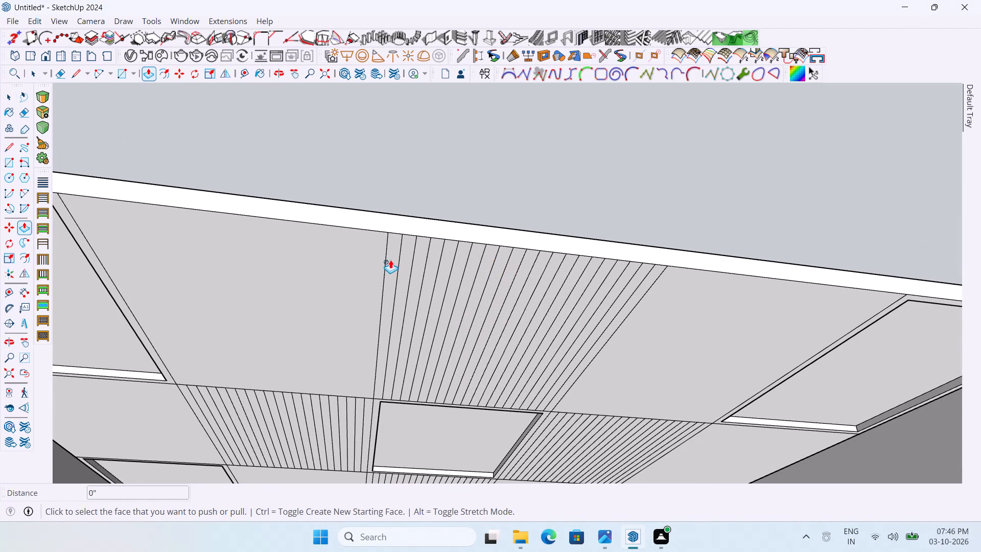
pyautogui.press('space')
pyautogui.doubleClick(343, 248)
pyautogui.press('p')
pyautogui.scroll(2, 407, 250)
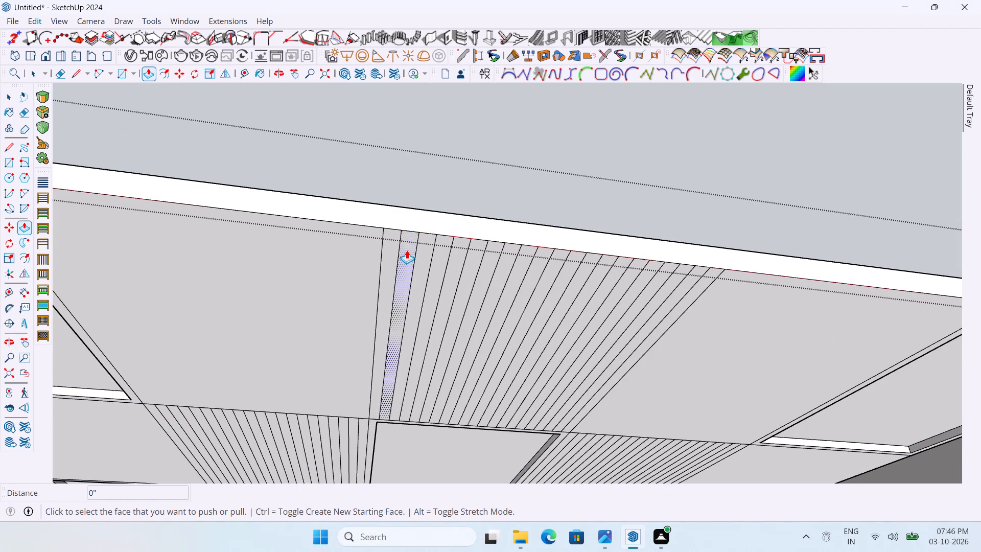
pyautogui.click(392, 250)
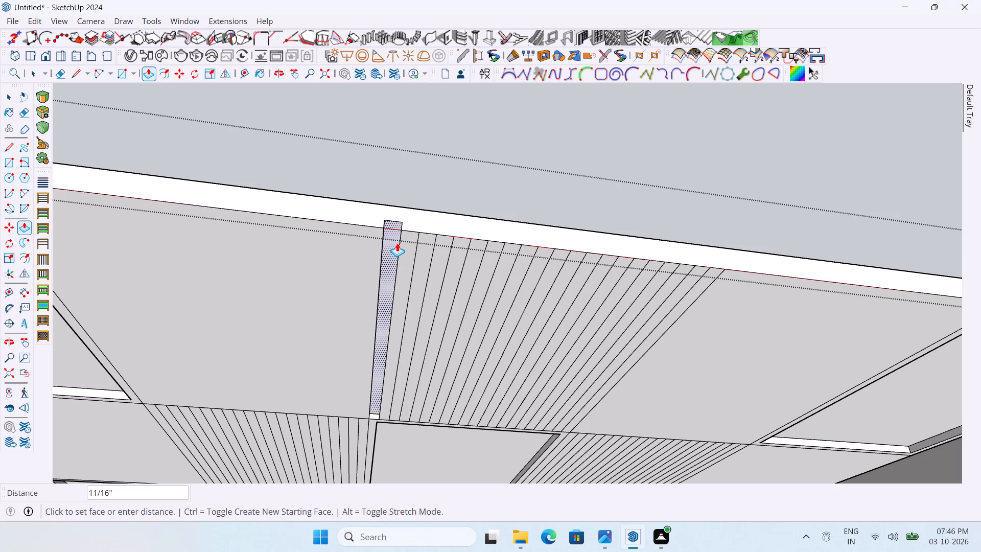
pyautogui.press('1')
pyautogui.press('Return')
# Repeat the 1" recess on every other remaining strip of the front row's middle ceiling panel.
pyautogui.doubleClick(423, 242)
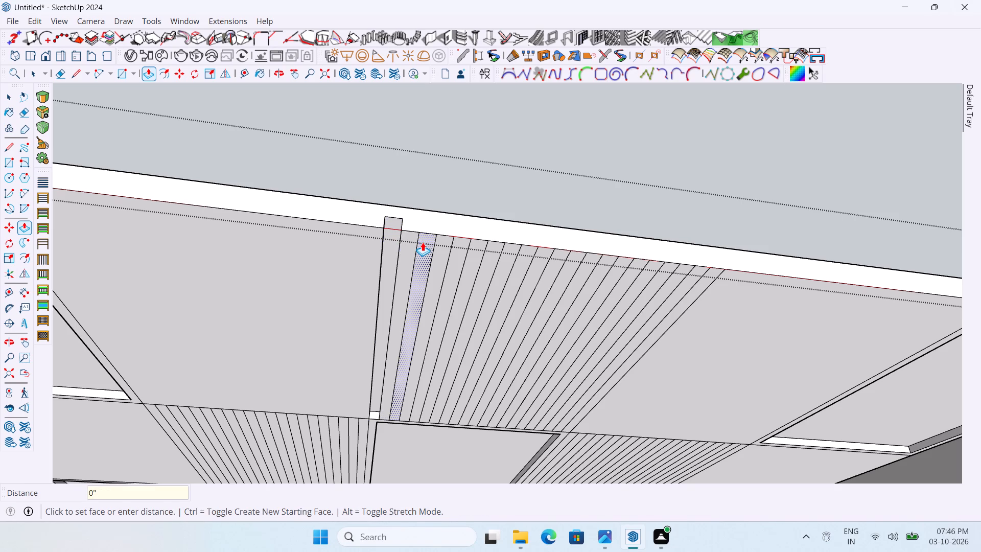
pyautogui.doubleClick(462, 251)
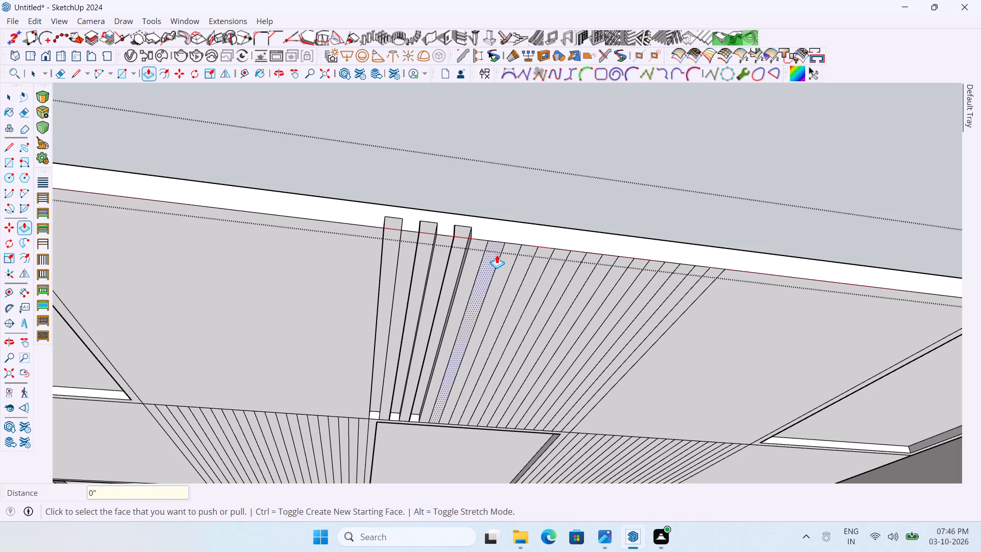
pyautogui.doubleClick(500, 256)
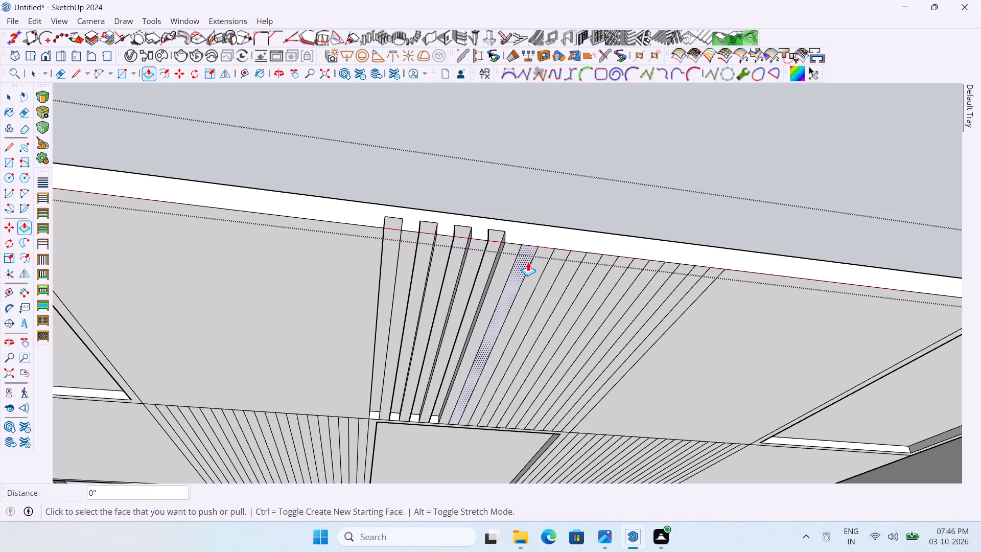
pyautogui.doubleClick(528, 262)
pyautogui.doubleClick(554, 266)
pyautogui.doubleClick(583, 275)
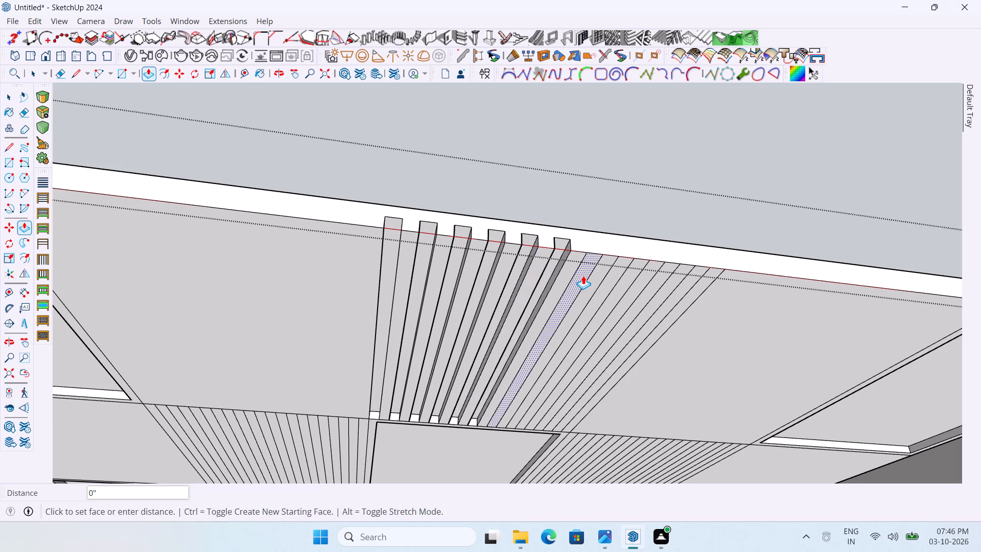
pyautogui.doubleClick(609, 279)
pyautogui.click(610, 279)
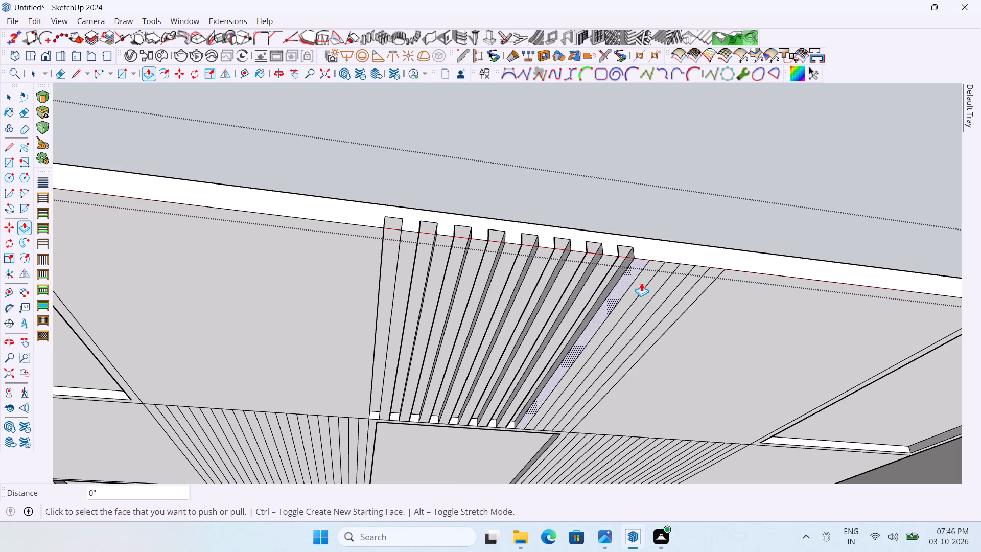
pyautogui.doubleClick(641, 283)
pyautogui.doubleClick(669, 291)
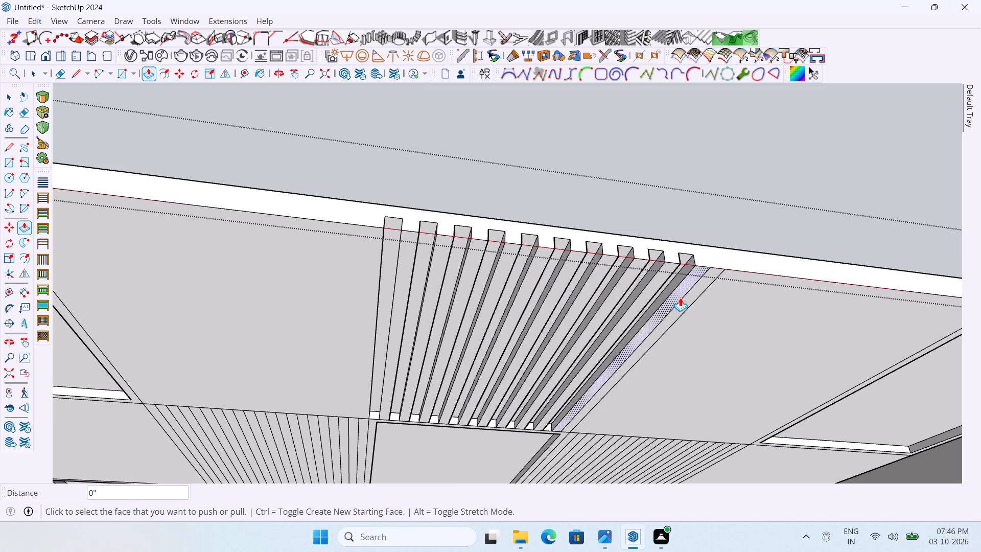
pyautogui.doubleClick(689, 302)
# Recess alternate strips by 1" in the second-row ceiling panel left of the central light recess.
pyautogui.scroll(-4, 670, 175)
pyautogui.scroll(4, 387, 317)
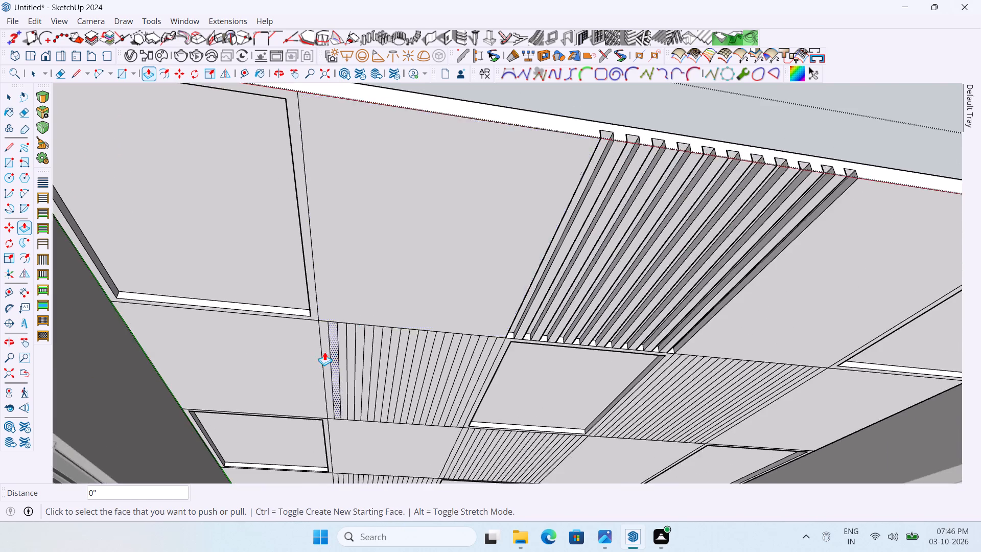
pyautogui.scroll(3, 324, 352)
pyautogui.doubleClick(329, 347)
pyautogui.doubleClick(356, 347)
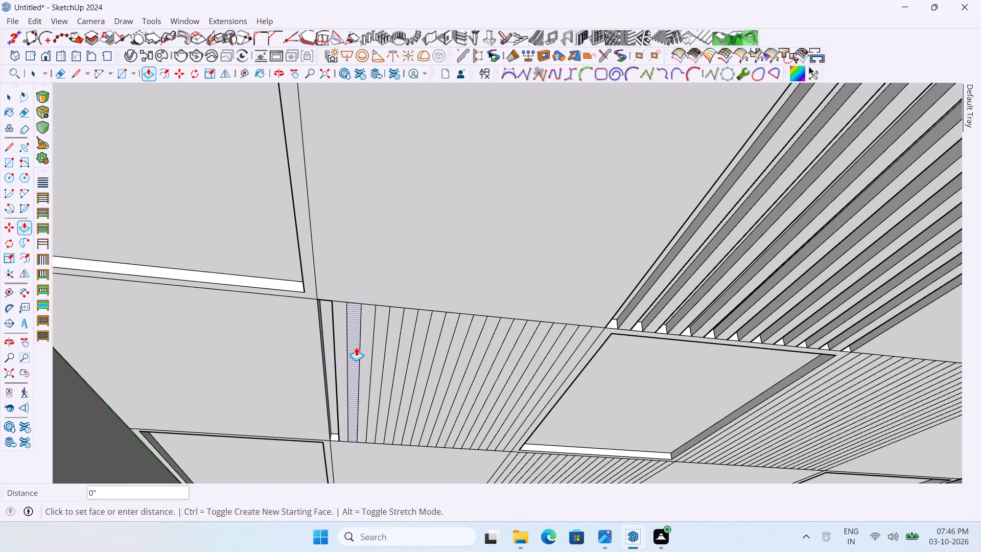
pyautogui.doubleClick(380, 352)
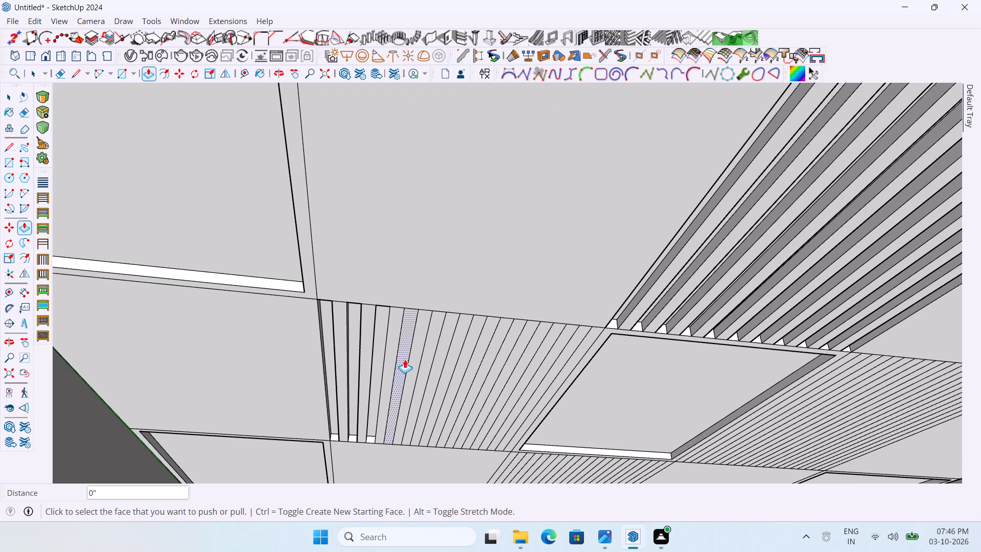
pyautogui.doubleClick(405, 359)
pyautogui.scroll(3, 402, 365)
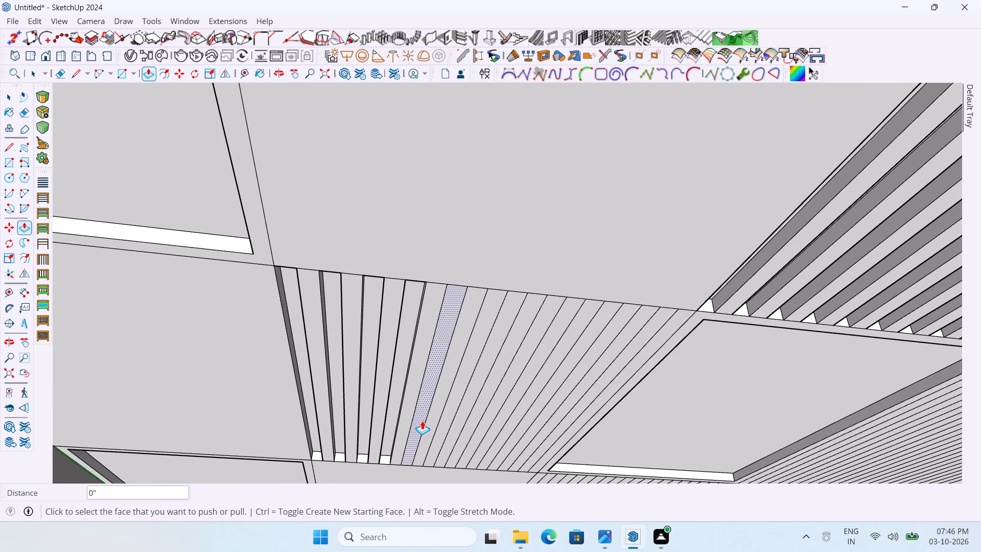
pyautogui.doubleClick(422, 421)
pyautogui.doubleClick(443, 435)
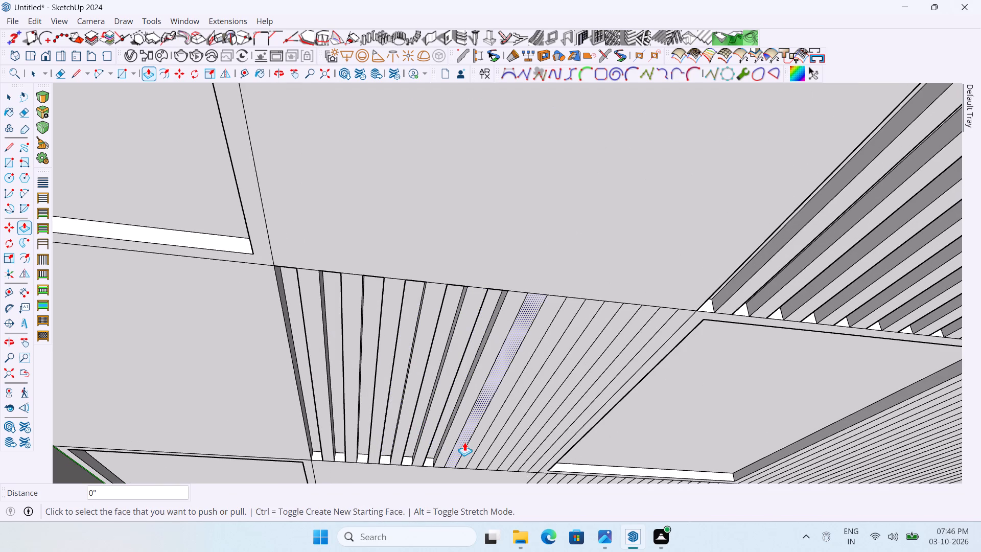
pyautogui.doubleClick(464, 442)
pyautogui.doubleClick(485, 448)
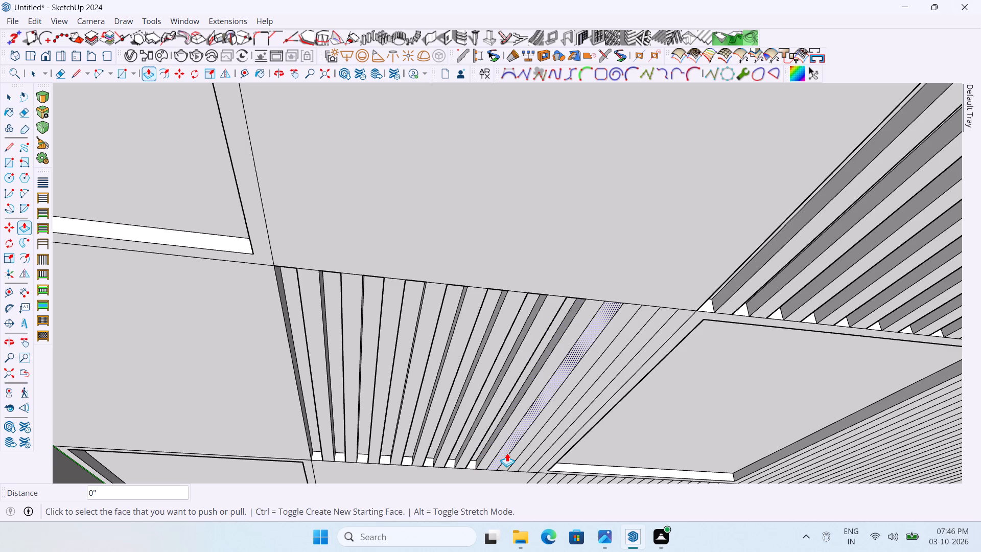
pyautogui.doubleClick(507, 453)
pyautogui.doubleClick(519, 459)
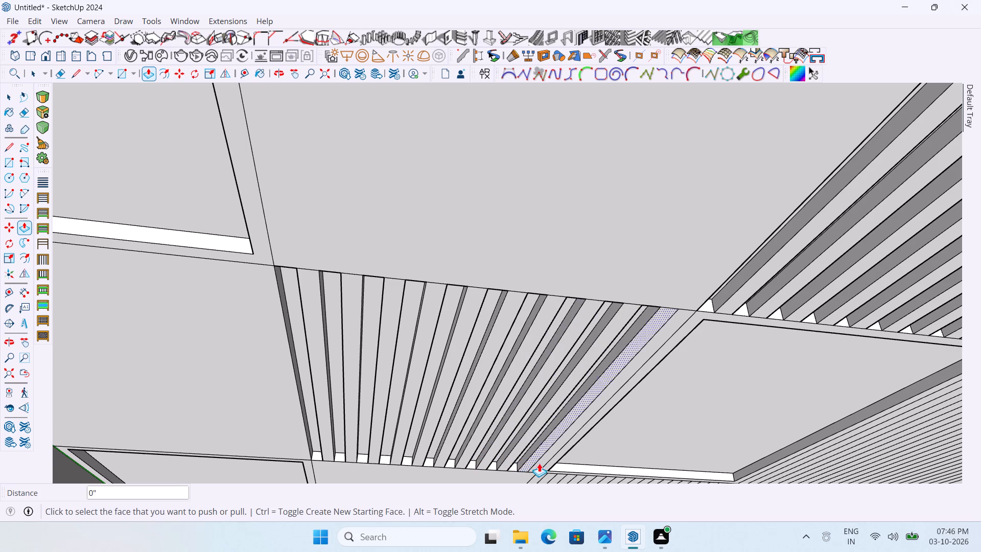
pyautogui.doubleClick(541, 463)
# Recess alternate strips by 1" in the second-row ceiling panel right of the central light recess.
pyautogui.scroll(-7, 349, 312)
pyautogui.moveTo(633, 386); pyautogui.dragTo(529, 333, button='middle')
pyautogui.scroll(3, 718, 324)
pyautogui.doubleClick(670, 313)
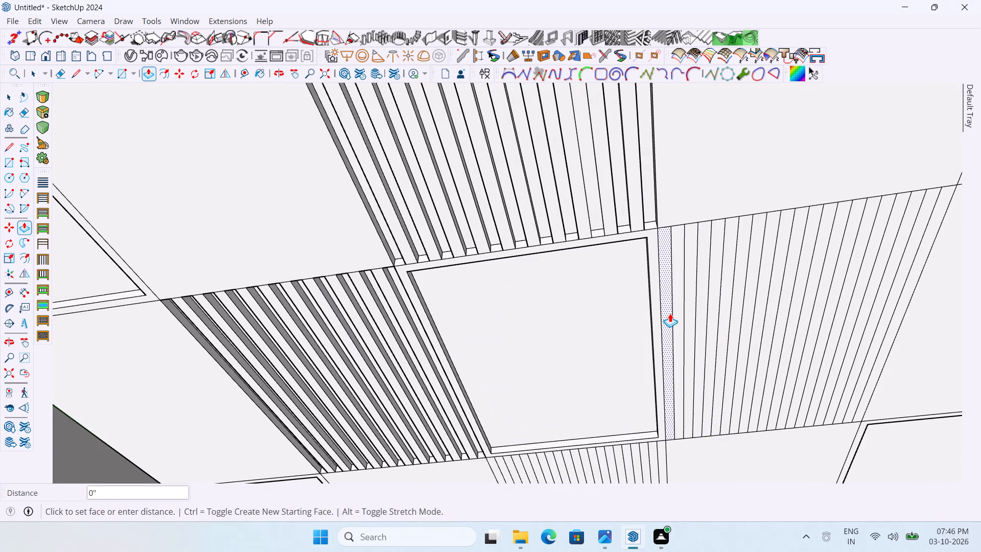
pyautogui.doubleClick(692, 318)
pyautogui.doubleClick(709, 324)
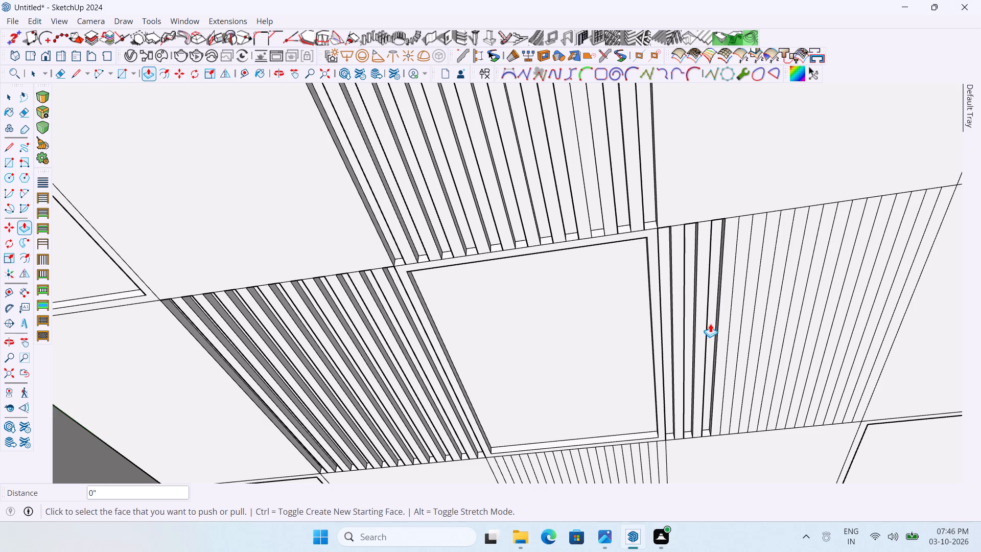
pyautogui.doubleClick(738, 331)
pyautogui.doubleClick(755, 332)
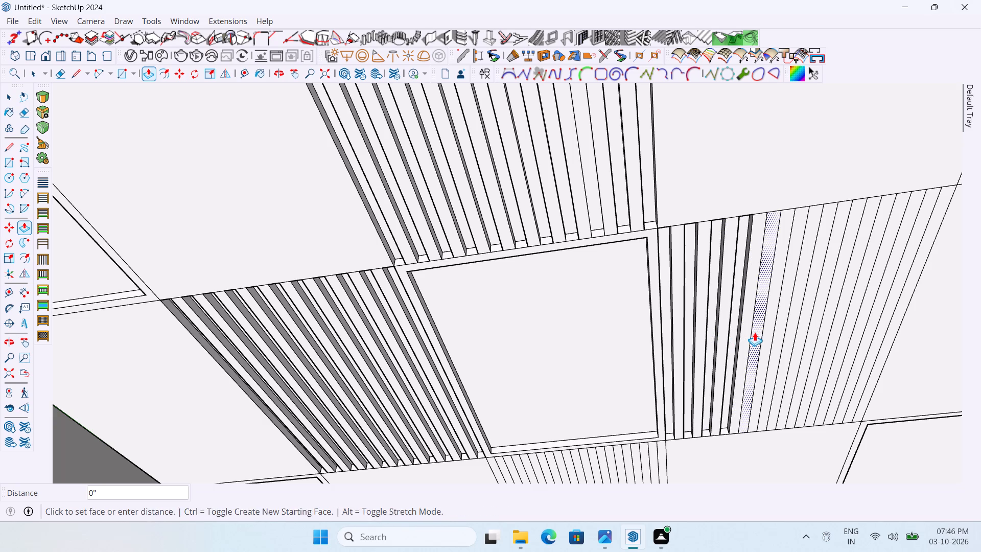
pyautogui.doubleClick(775, 336)
pyautogui.doubleClick(803, 341)
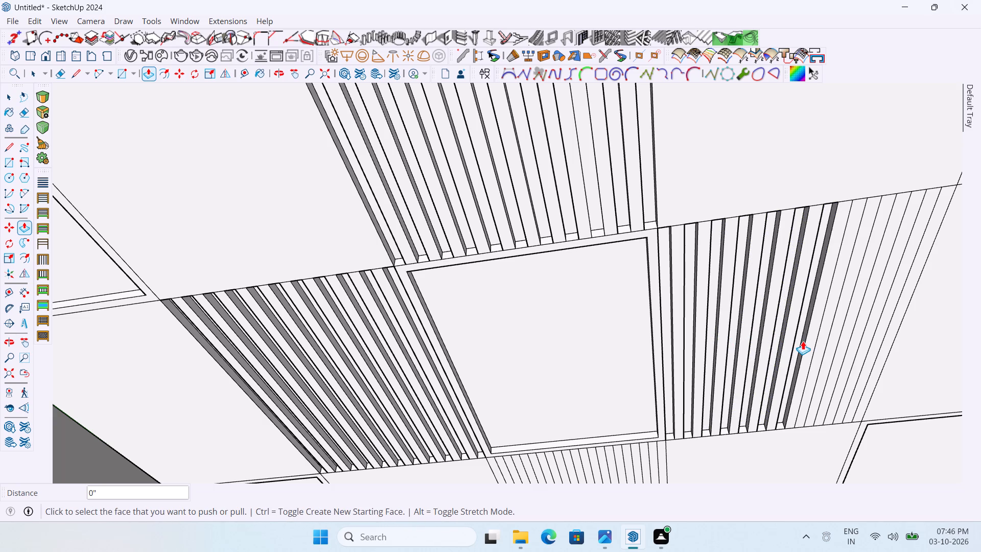
pyautogui.doubleClick(820, 344)
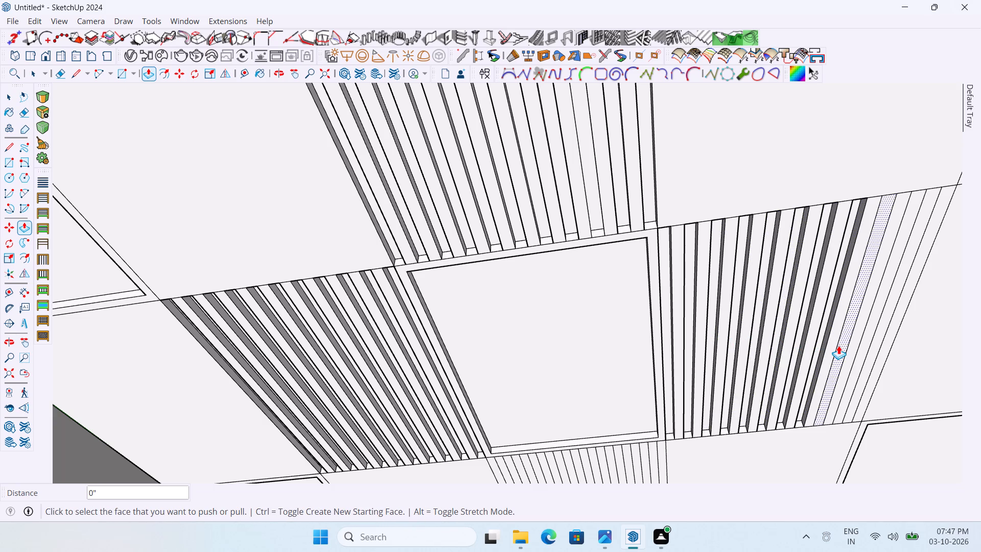
pyautogui.doubleClick(839, 346)
pyautogui.doubleClick(861, 346)
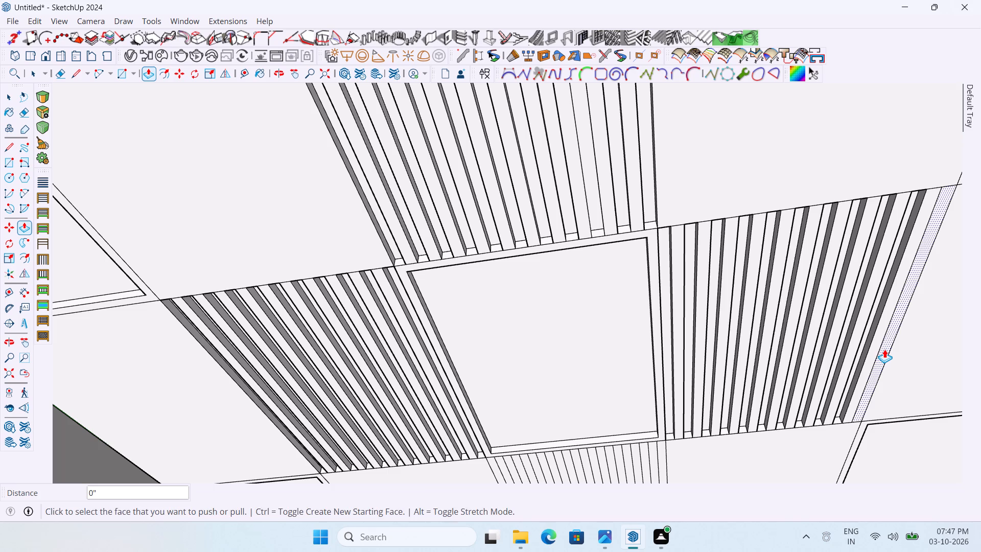
pyautogui.doubleClick(884, 349)
# Recess alternate strips by 1" across the third-row middle ceiling panel.
pyautogui.scroll(-9, 837, 232)
pyautogui.scroll(4, 630, 387)
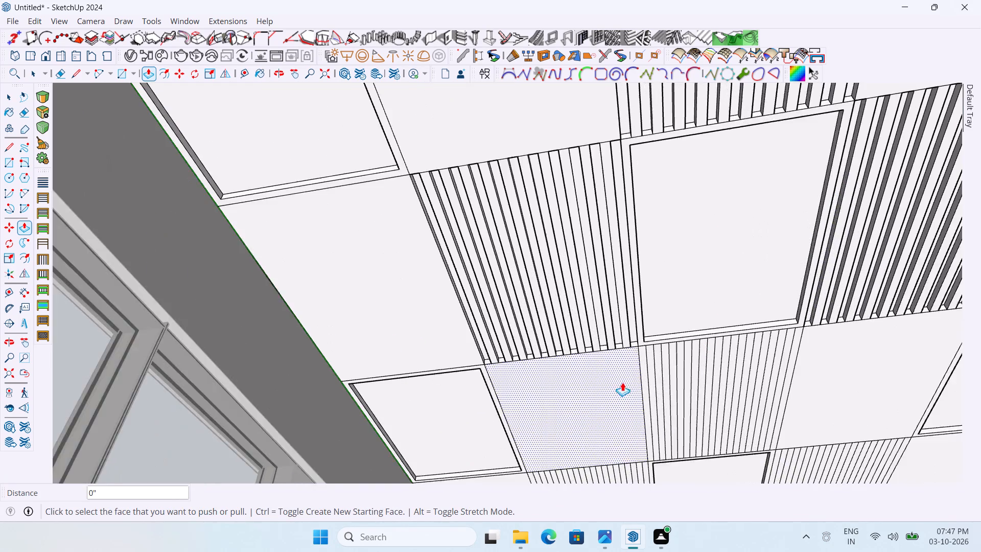
pyautogui.scroll(3, 622, 382)
pyautogui.doubleClick(647, 363)
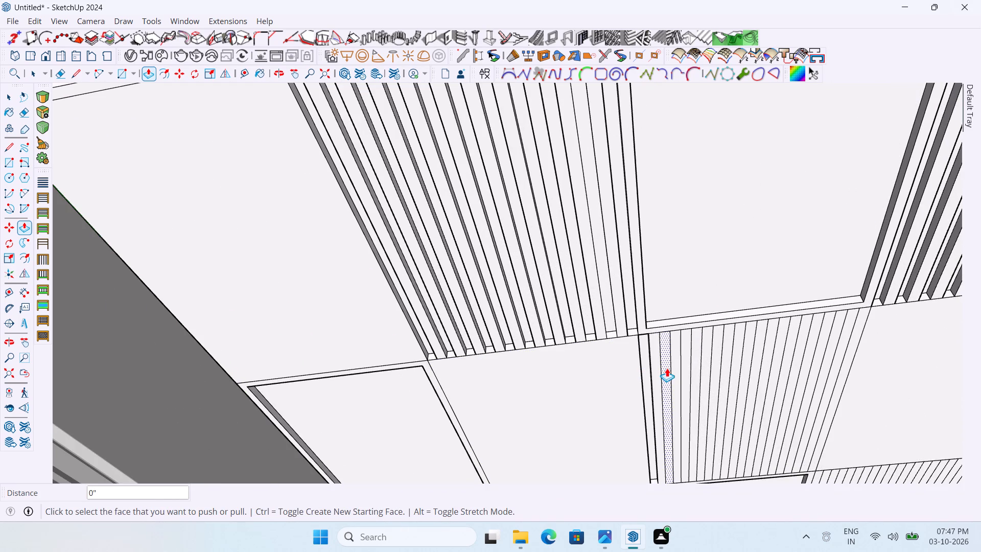
pyautogui.doubleClick(668, 368)
pyautogui.doubleClick(686, 370)
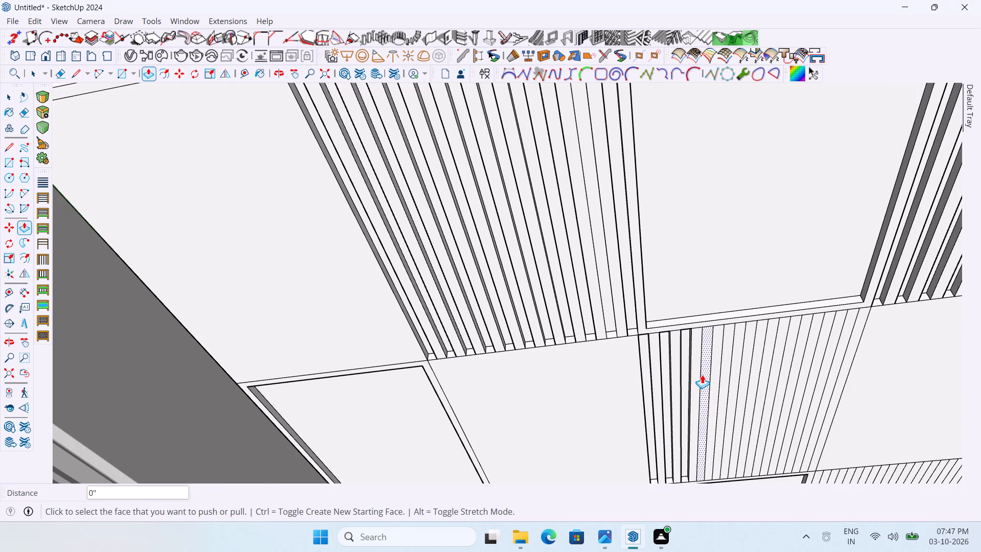
pyautogui.doubleClick(705, 375)
pyautogui.doubleClick(726, 377)
pyautogui.doubleClick(740, 383)
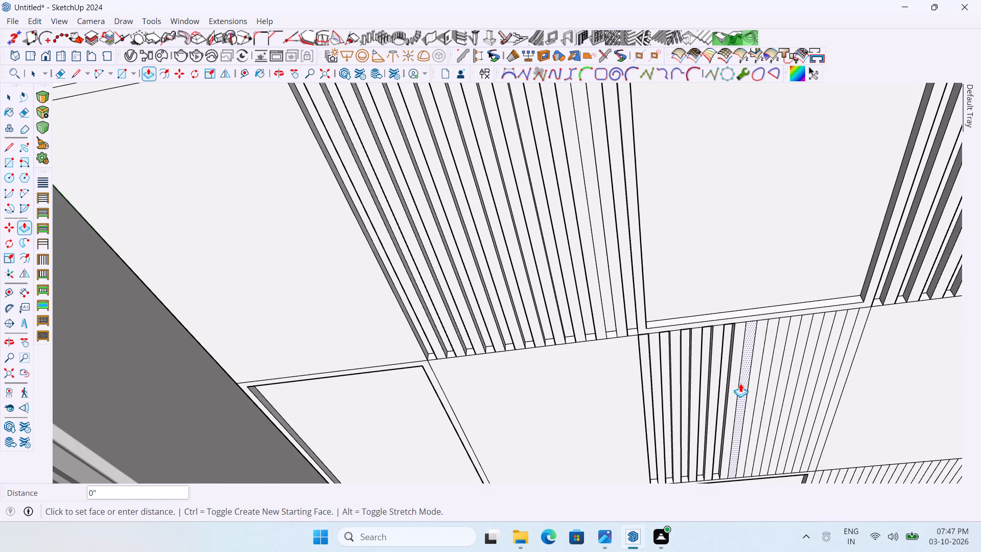
pyautogui.doubleClick(761, 386)
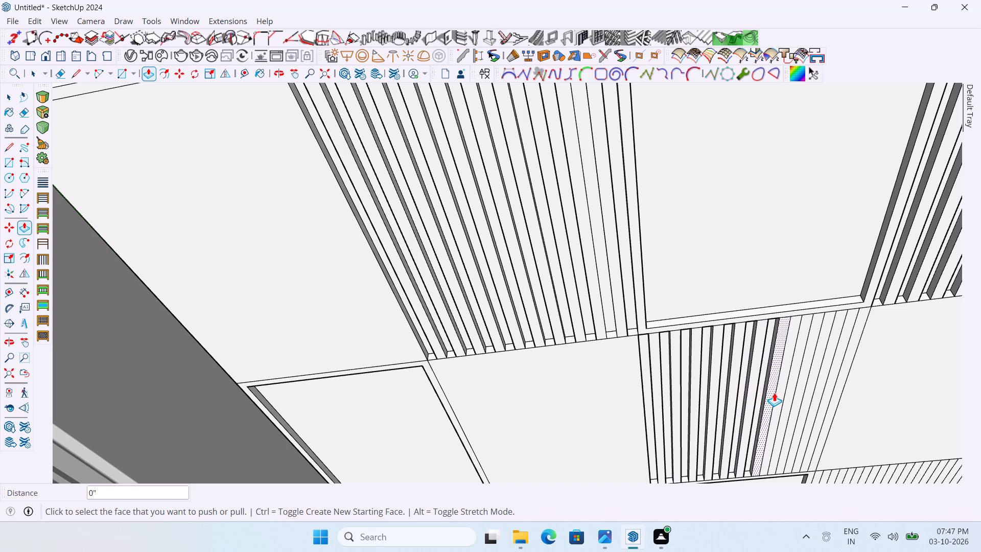
pyautogui.doubleClick(781, 395)
pyautogui.doubleClick(796, 401)
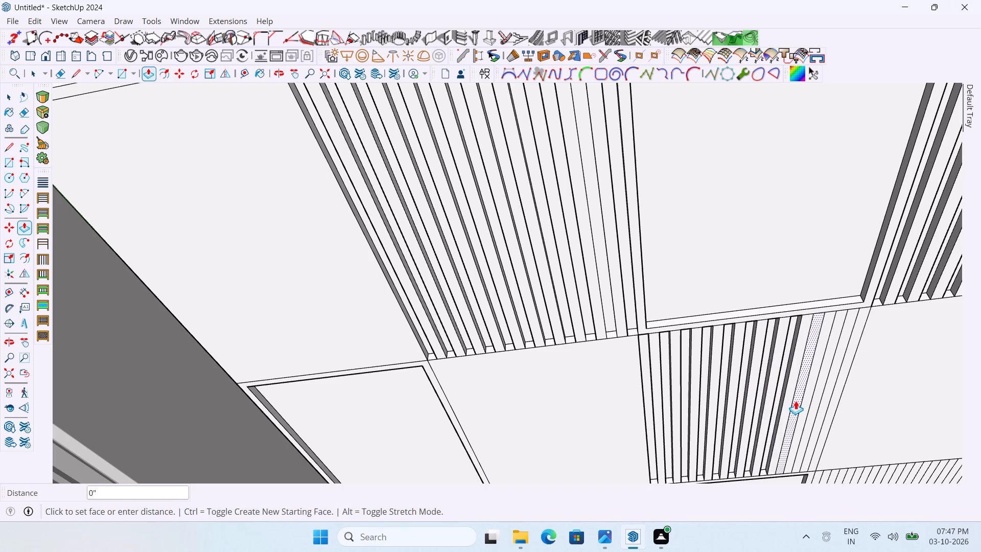
pyautogui.doubleClick(813, 406)
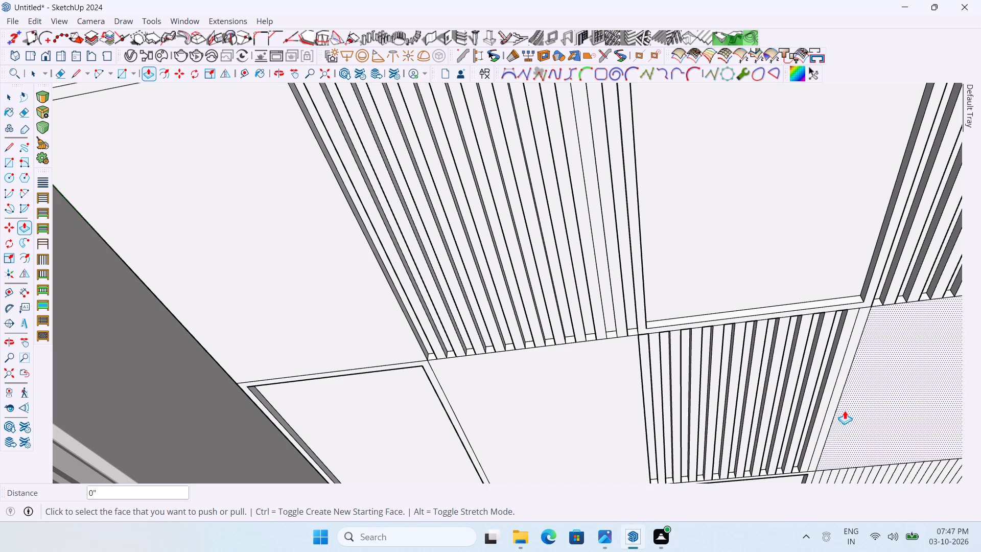
pyautogui.doubleClick(833, 410)
# Recess the first four alternate strips by 1" in the fourth-row ceiling panel left of the light recess, starting from its outer edge.
pyautogui.scroll(-8, 740, 269)
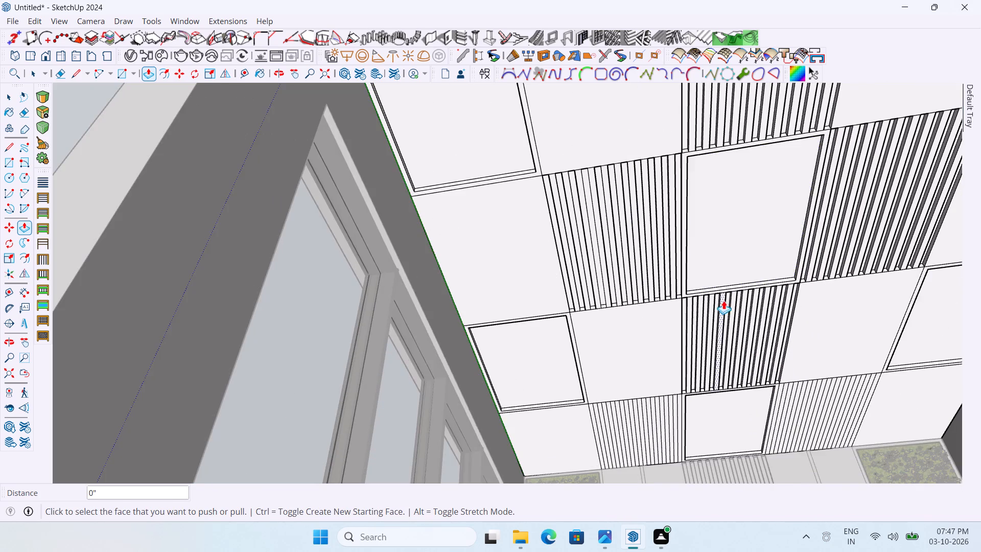
pyautogui.moveTo(711, 310); pyautogui.dragTo(651, 337, button='middle')
pyautogui.scroll(7, 627, 401)
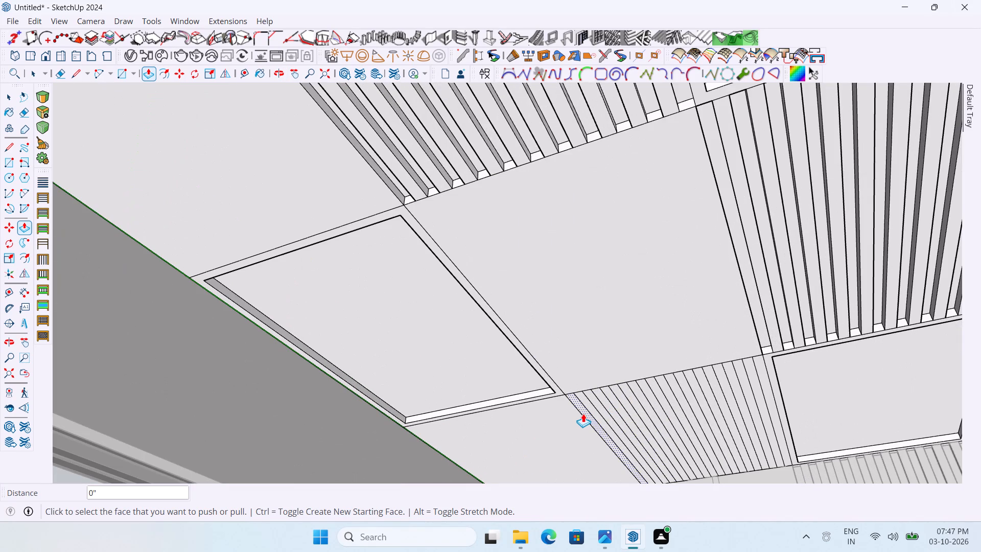
pyautogui.doubleClick(583, 411)
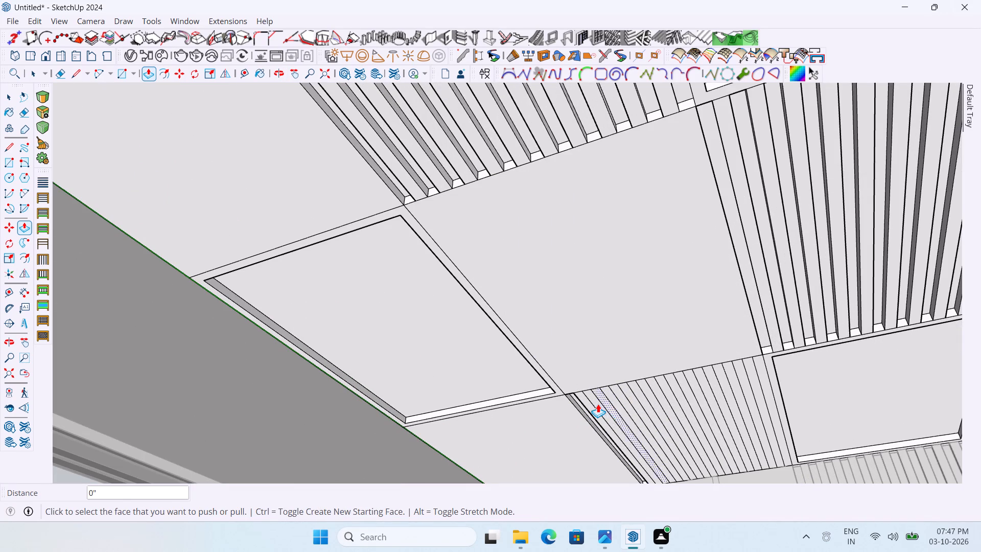
pyautogui.doubleClick(598, 404)
pyautogui.scroll(5, 609, 402)
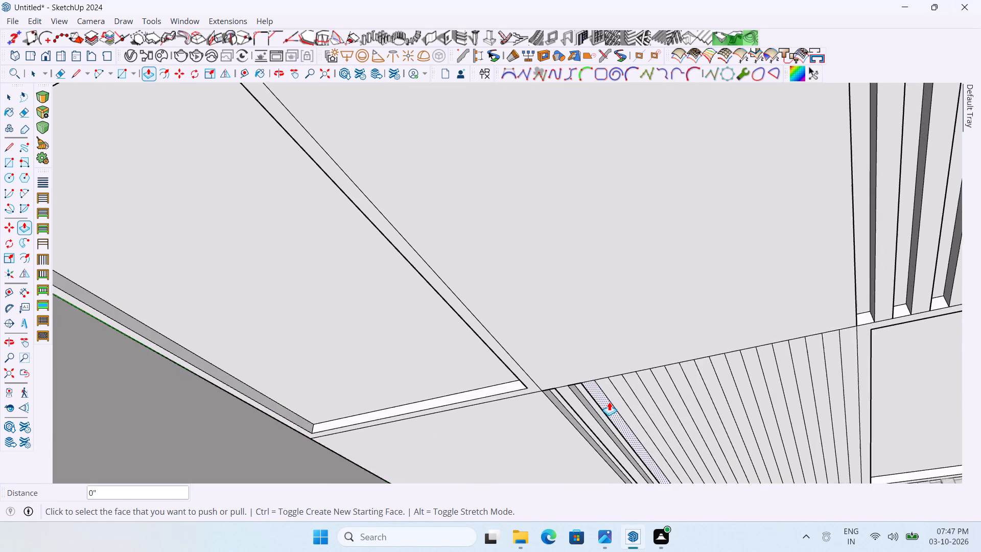
pyautogui.scroll(1, 592, 402)
pyautogui.doubleClick(611, 388)
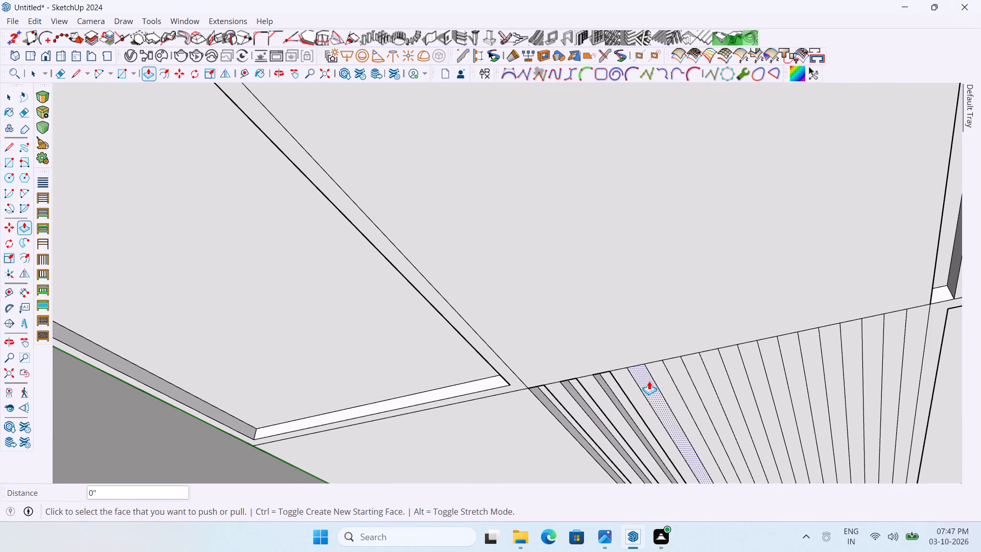
pyautogui.doubleClick(649, 381)
# Push the fifth alternate strip of the fourth row's left slatted panel up to the depth of the neighbouring recessed strip.
pyautogui.doubleClick(673, 380)
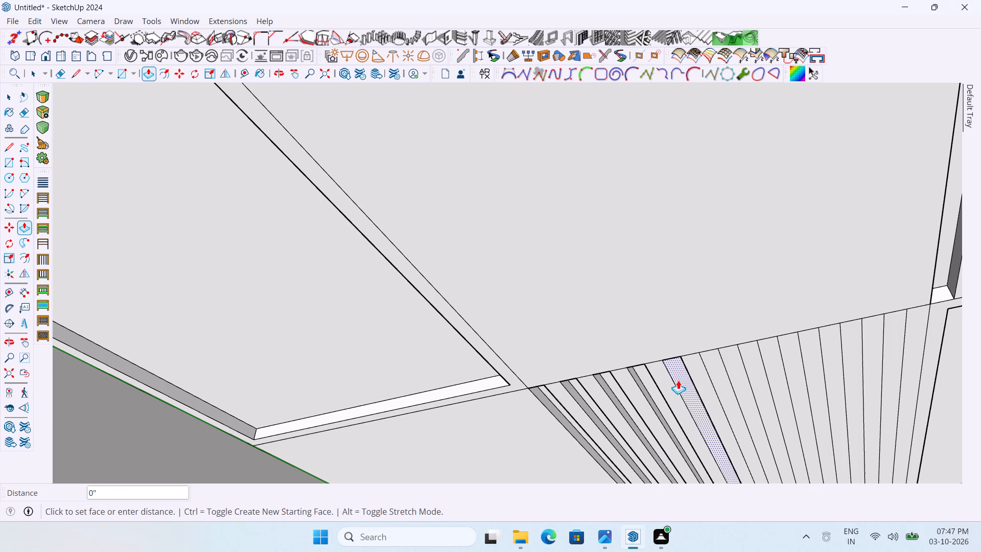
pyautogui.click(681, 378)
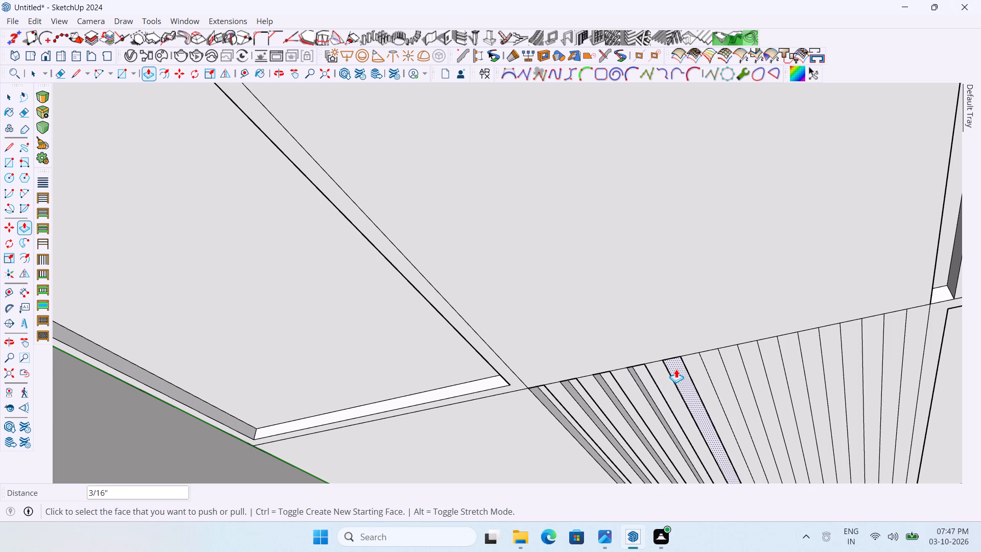
pyautogui.doubleClick(676, 369)
pyautogui.click(674, 370)
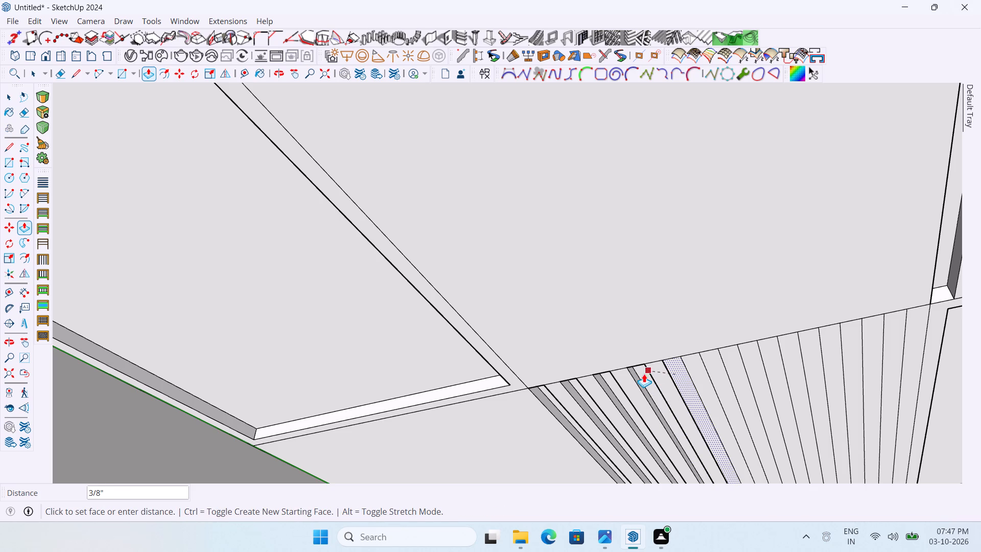
pyautogui.click(644, 374)
pyautogui.scroll(2, 693, 376)
pyautogui.click(678, 377)
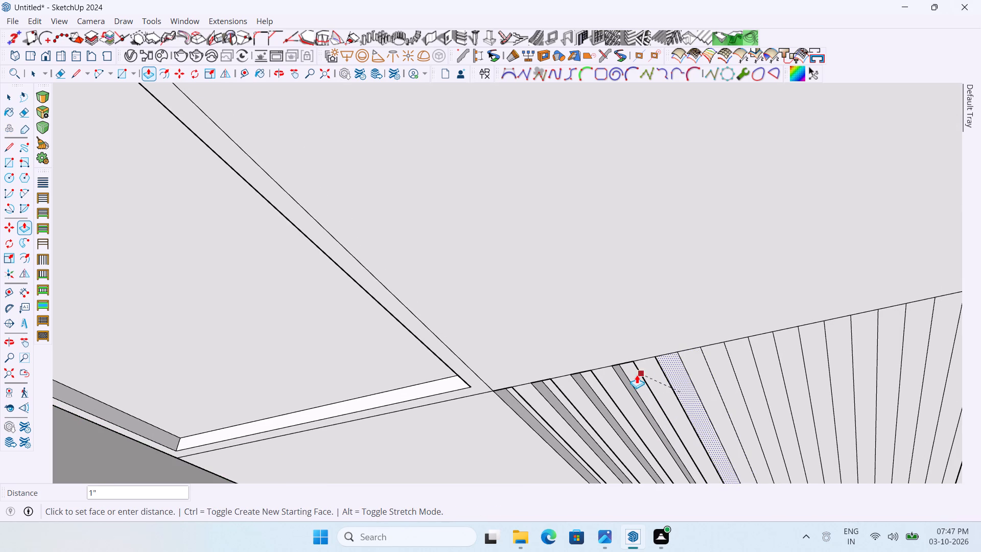
pyautogui.click(625, 373)
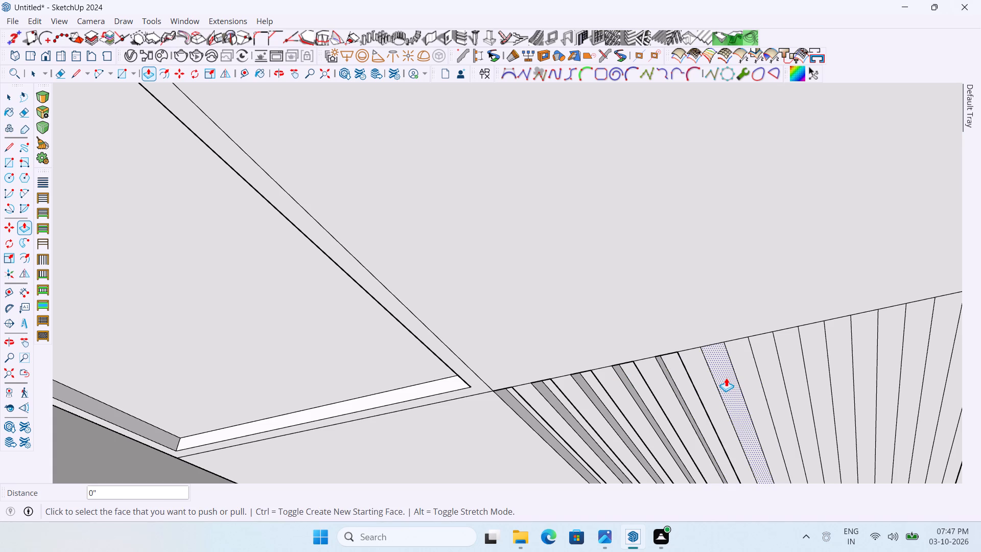
# Push the sixth alternate strip of the fourth row's left slatted panel 1" up into the slab.
pyautogui.doubleClick(726, 378)
pyautogui.scroll(-4, 630, 361)
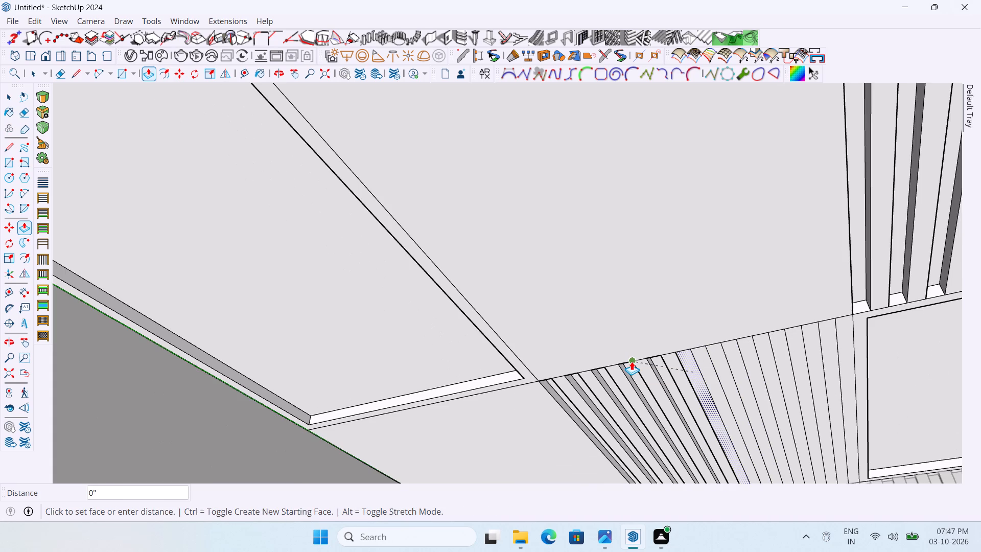
pyautogui.press('Escape')
pyautogui.scroll(1, 656, 365)
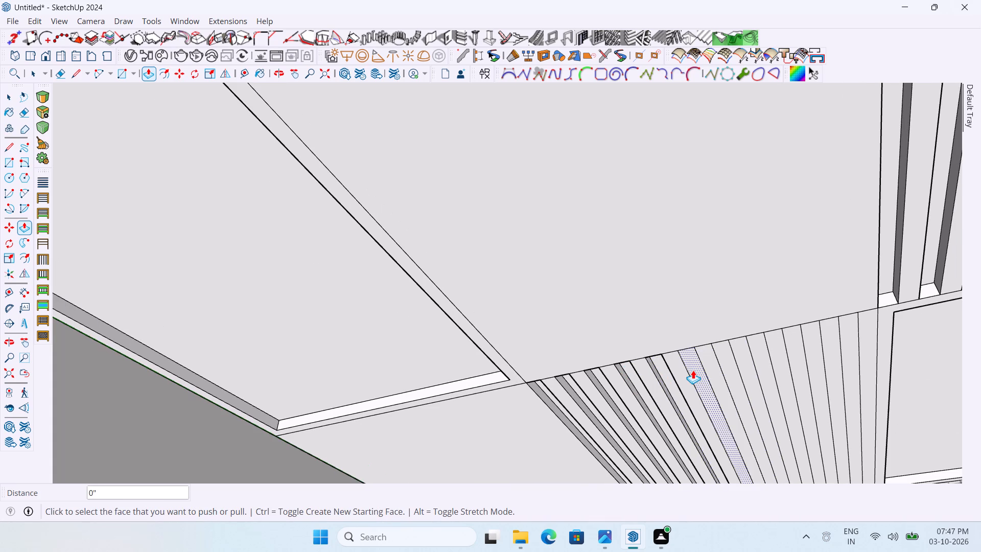
pyautogui.click(693, 370)
pyautogui.press('1')
pyautogui.press('Return')
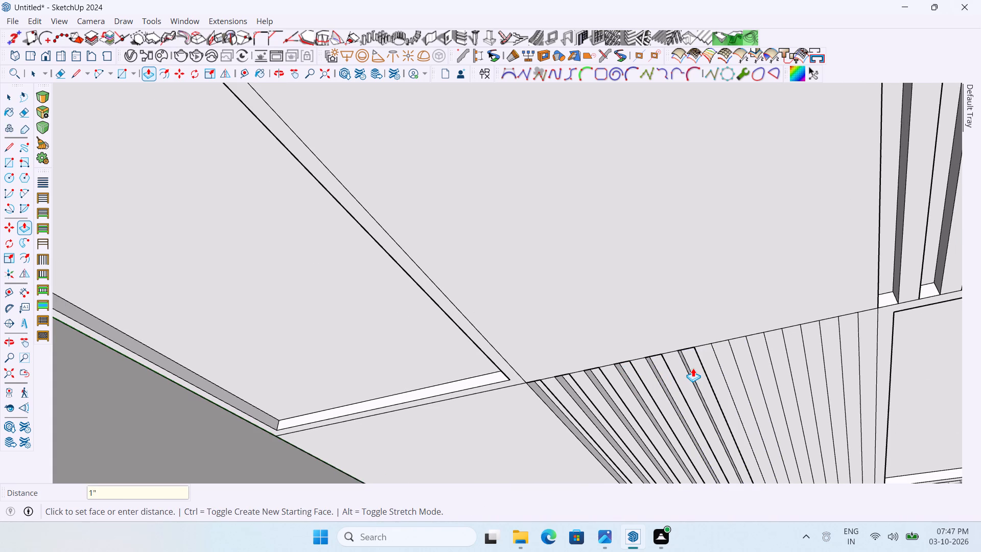
# Repeat the 1" recess on the remaining alternate strips of the fourth row's left slatted panel.
pyautogui.scroll(2, 716, 369)
pyautogui.doubleClick(731, 367)
pyautogui.doubleClick(773, 364)
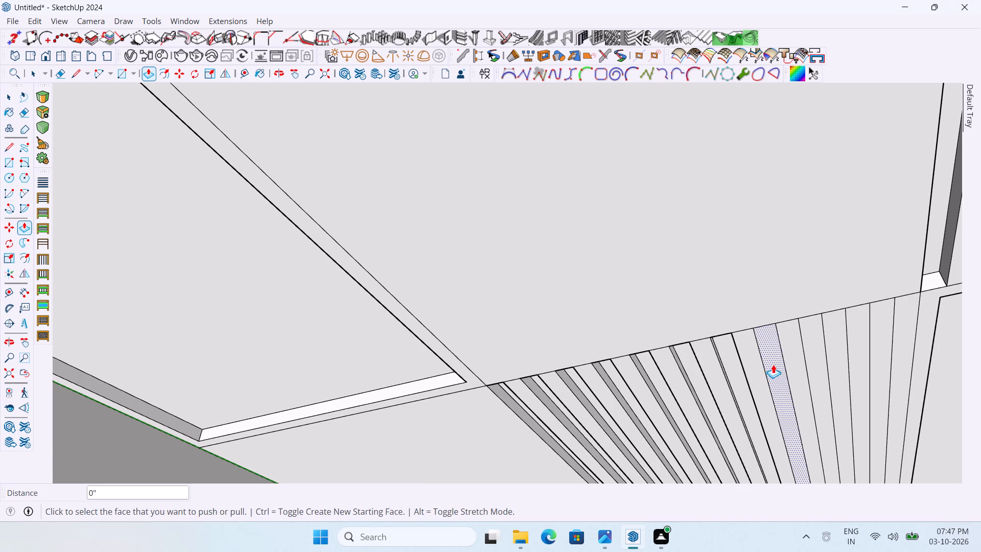
pyautogui.doubleClick(813, 357)
pyautogui.doubleClick(865, 352)
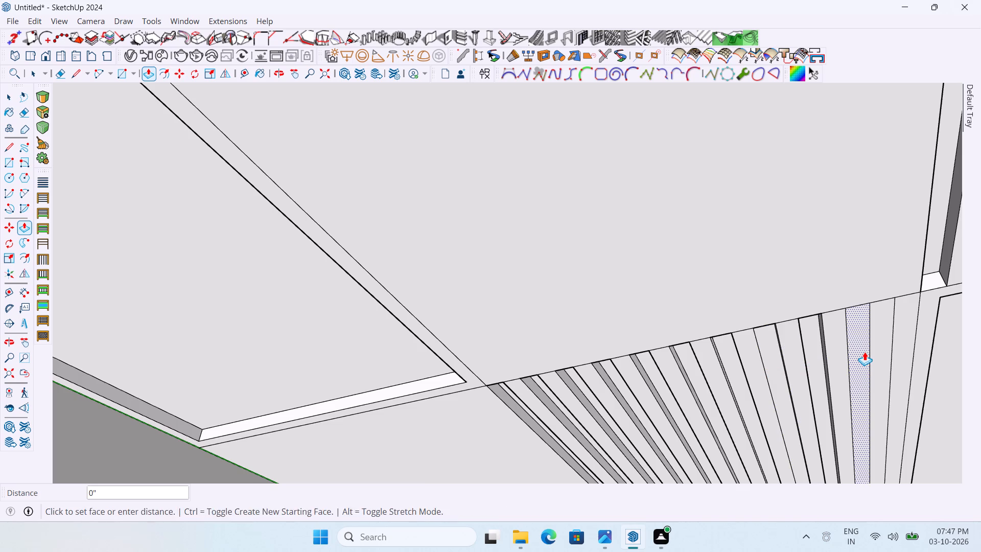
pyautogui.doubleClick(902, 351)
# Recess alternate strips by 1" in the fourth-row ceiling panel right of the light recess.
pyautogui.scroll(-12, 533, 253)
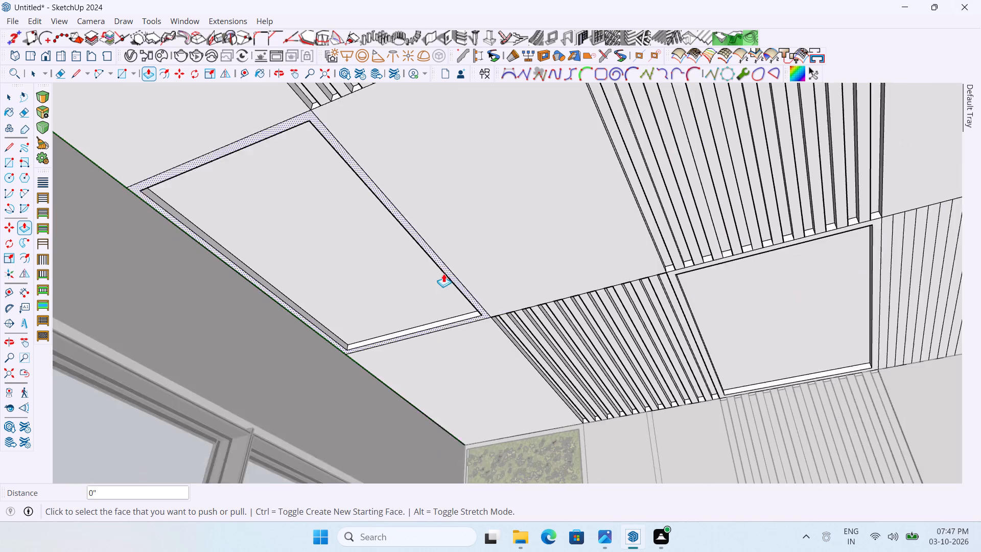
pyautogui.moveTo(570, 299); pyautogui.dragTo(663, 309, button='middle')
pyautogui.scroll(4, 943, 335)
pyautogui.scroll(3, 853, 318)
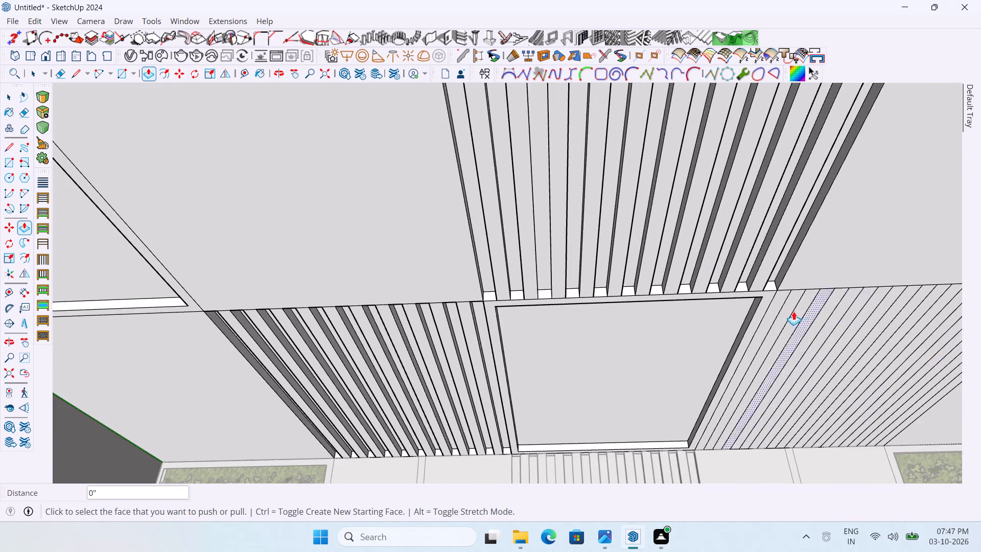
pyautogui.scroll(3, 787, 311)
pyautogui.doubleClick(773, 300)
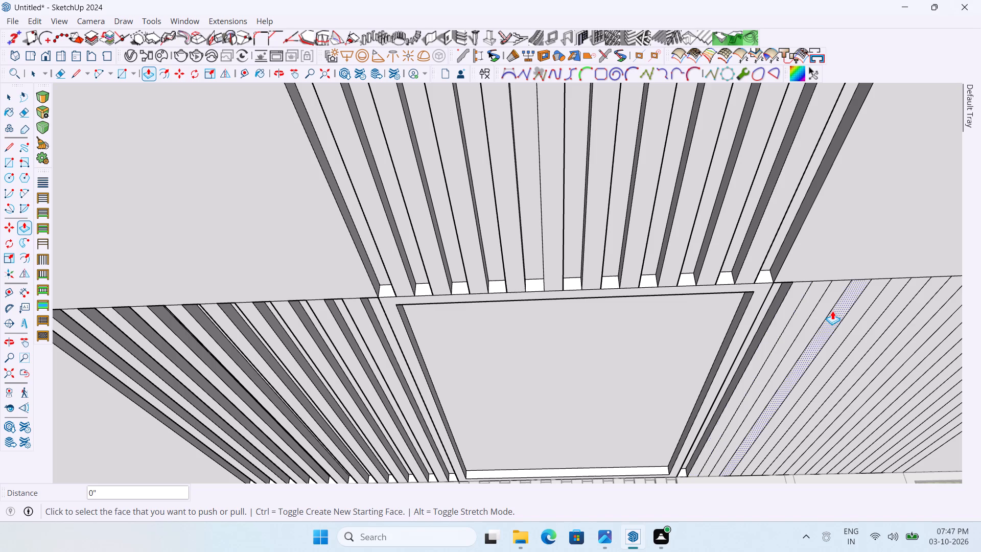
pyautogui.doubleClick(811, 307)
pyautogui.doubleClick(840, 312)
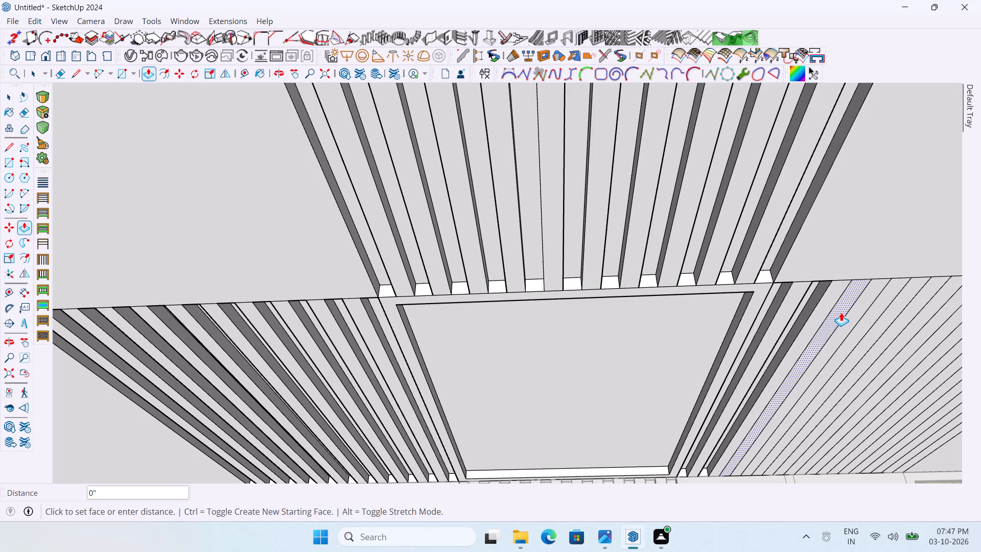
pyautogui.click(841, 312)
pyautogui.doubleClick(868, 321)
pyautogui.doubleClick(897, 332)
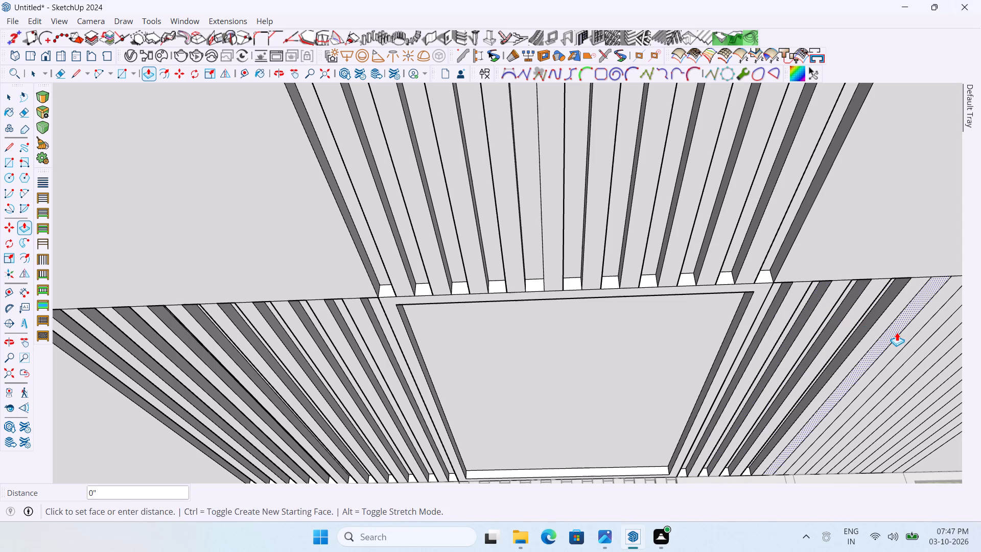
pyautogui.doubleClick(914, 345)
pyautogui.scroll(-4, 737, 299)
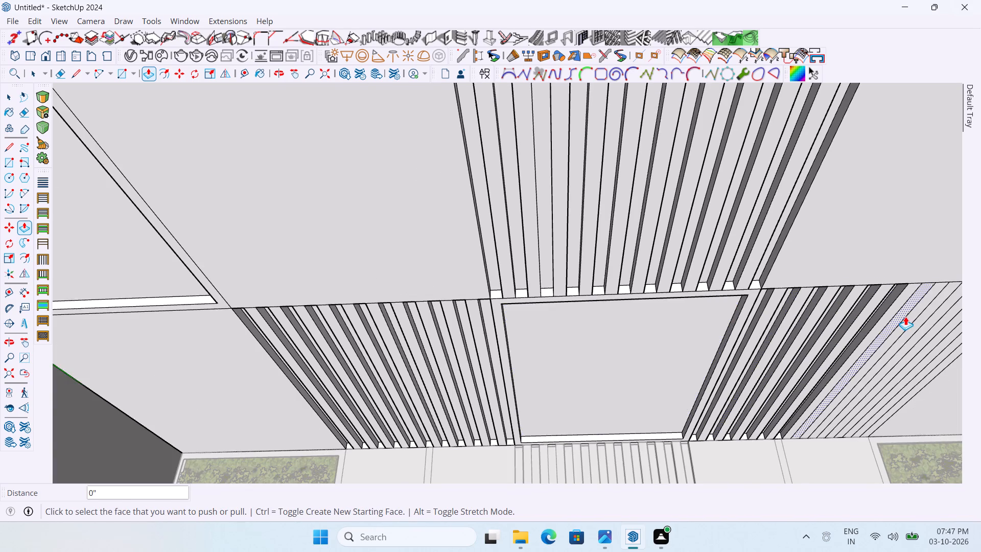
pyautogui.scroll(3, 905, 316)
pyautogui.doubleClick(903, 316)
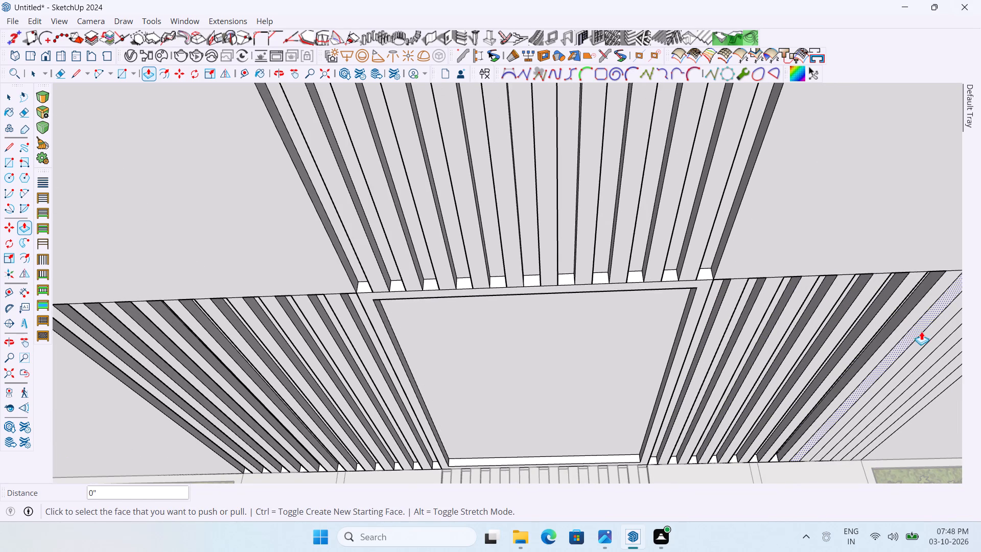
pyautogui.doubleClick(918, 330)
pyautogui.doubleClick(928, 346)
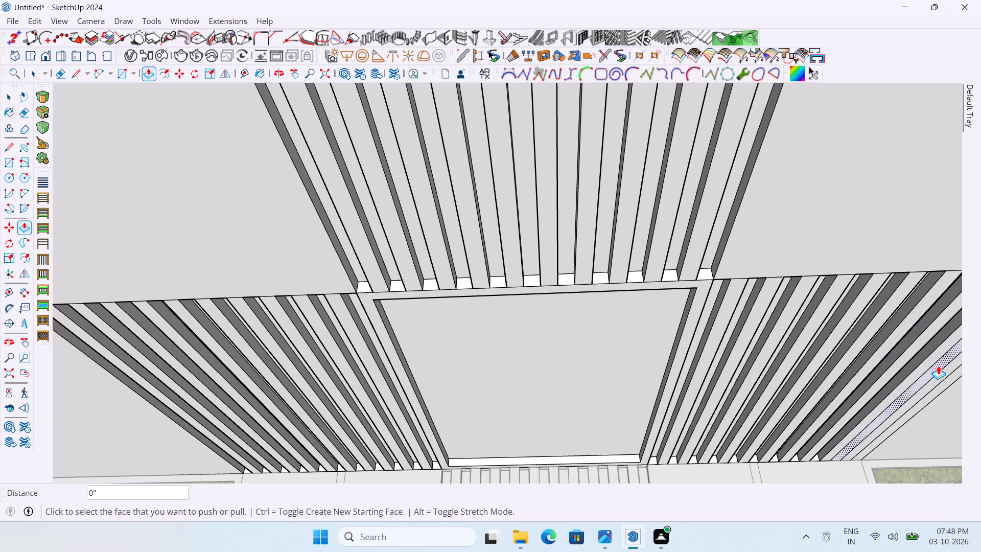
pyautogui.doubleClick(938, 365)
pyautogui.doubleClick(940, 386)
# Close the ceiling group and return to the whole model.
pyautogui.scroll(-7, 730, 320)
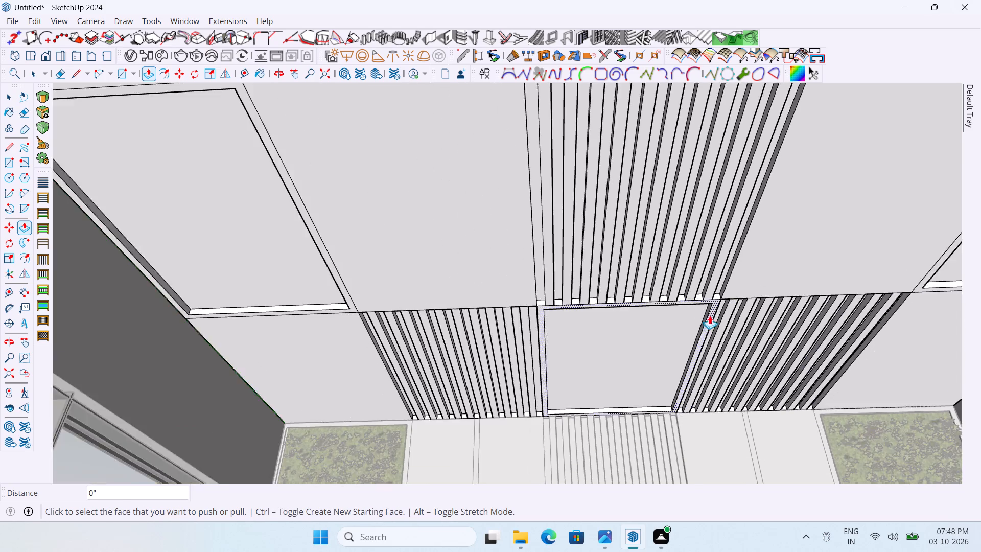
pyautogui.scroll(-6, 710, 315)
pyautogui.scroll(-10, 626, 315)
pyautogui.scroll(-3, 493, 312)
pyautogui.press('space')
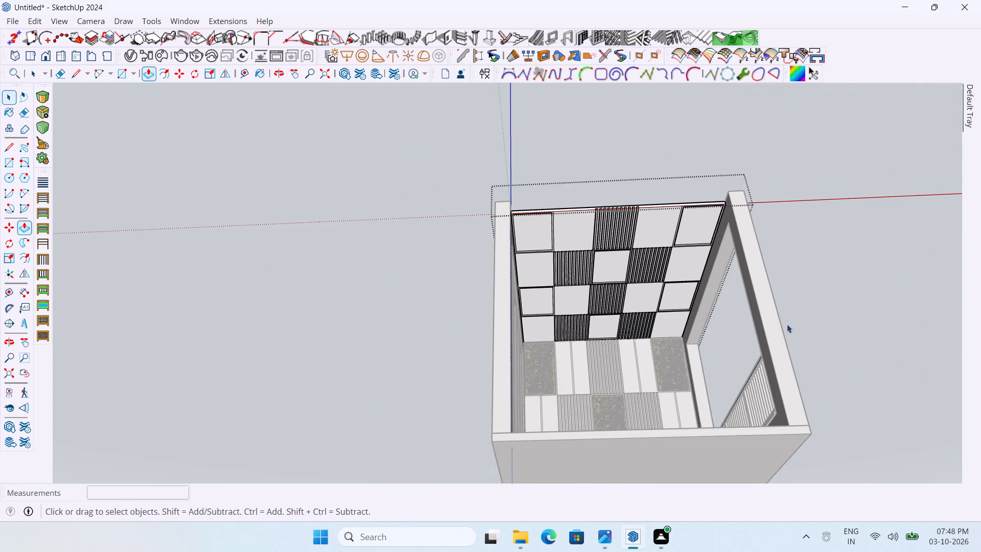
pyautogui.click(791, 277)
# Examine the recessed ceiling light panels in the reference picture.
pyautogui.moveTo(791, 275); pyautogui.dragTo(779, 380, button='middle')
pyautogui.scroll(-5, 555, 248)
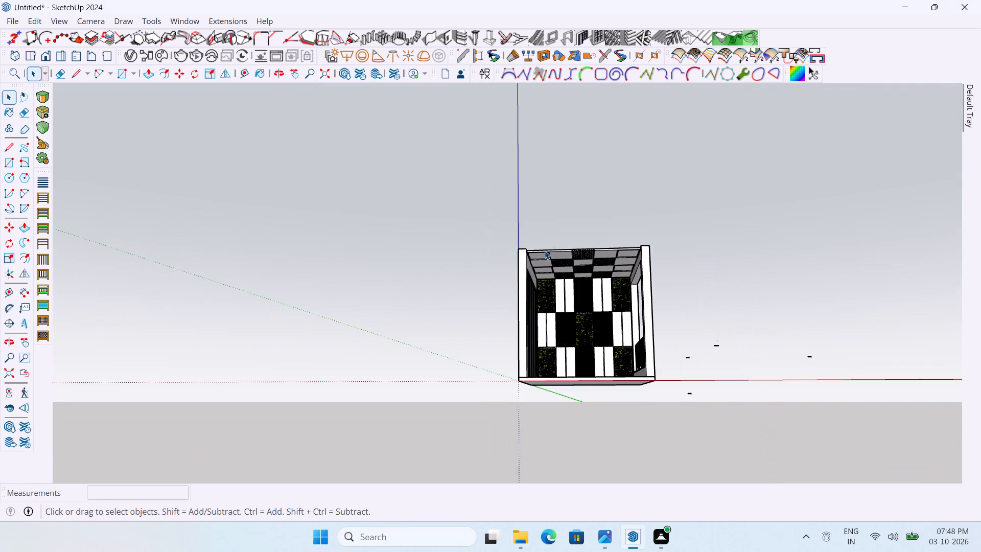
pyautogui.scroll(-6, 496, 258)
pyautogui.scroll(3, 640, 230)
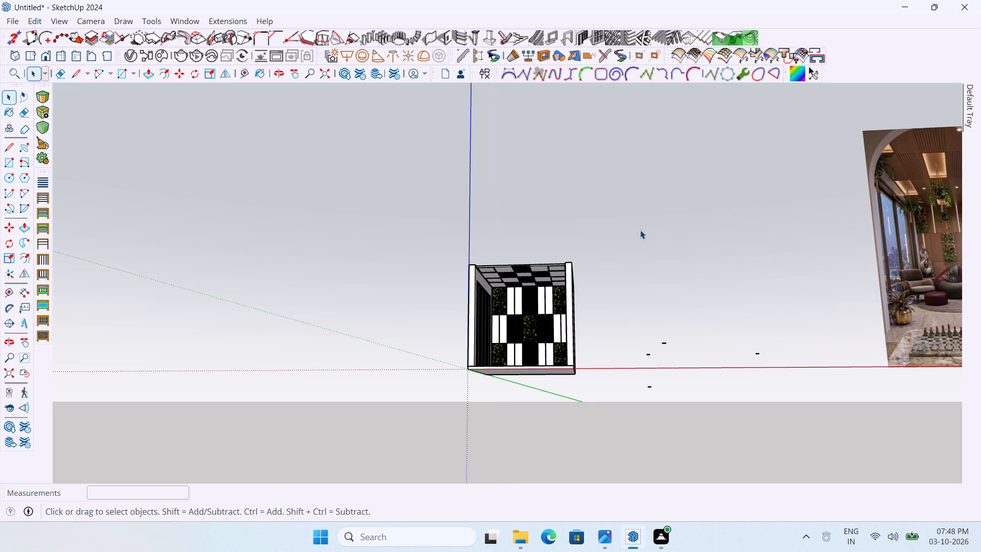
pyautogui.moveTo(618, 231); pyautogui.dragTo(636, 272, button='middle')
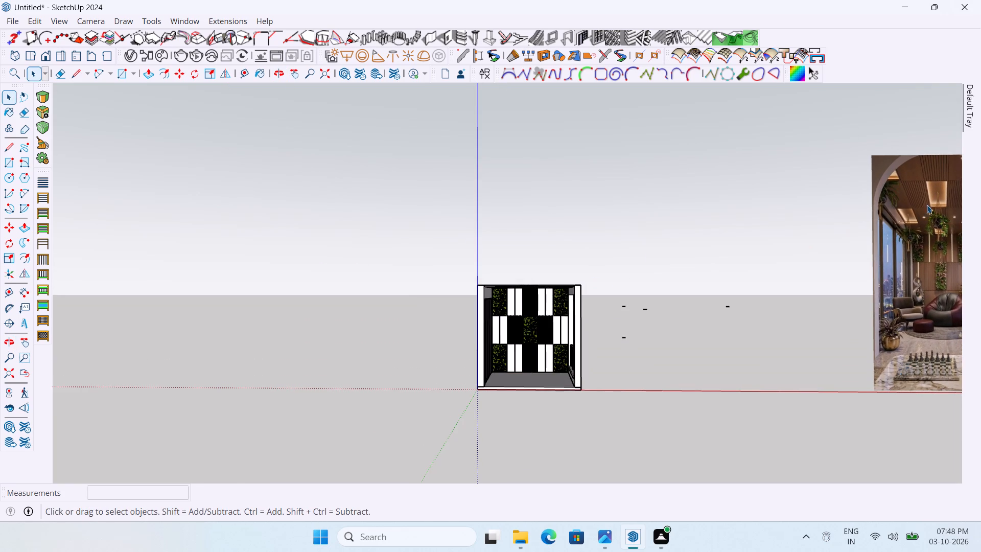
pyautogui.scroll(13, 951, 189)
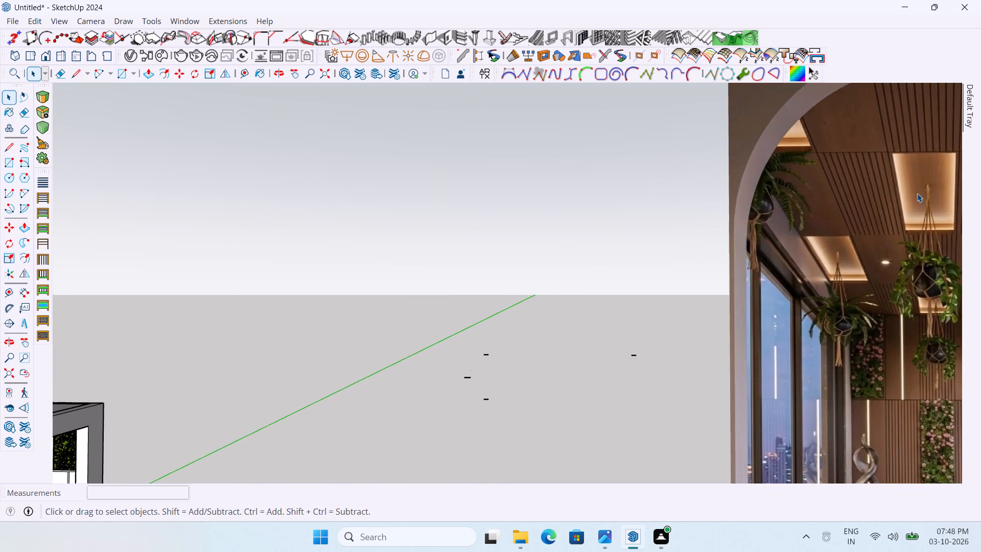
# Delete the stray short edges floating in the space beside the room.
pyautogui.scroll(-11, 917, 189)
pyautogui.scroll(5, 507, 254)
pyautogui.scroll(-5, 571, 209)
pyautogui.scroll(4, 536, 280)
pyautogui.scroll(-5, 602, 225)
pyautogui.scroll(3, 610, 303)
pyautogui.moveTo(836, 374); pyautogui.dragTo(786, 326)
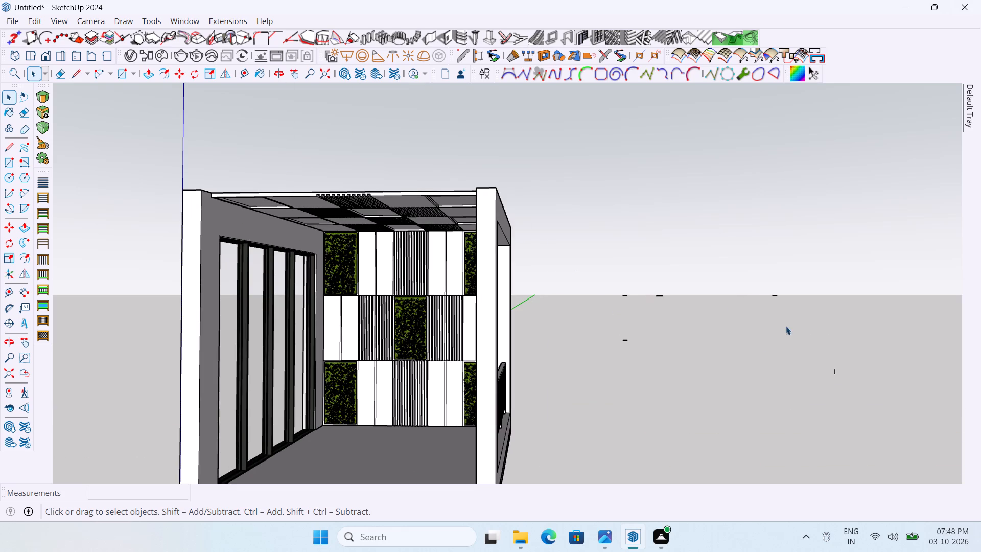
pyautogui.moveTo(786, 326); pyautogui.dragTo(614, 255)
pyautogui.press('Delete')
pyautogui.scroll(-4, 636, 219)
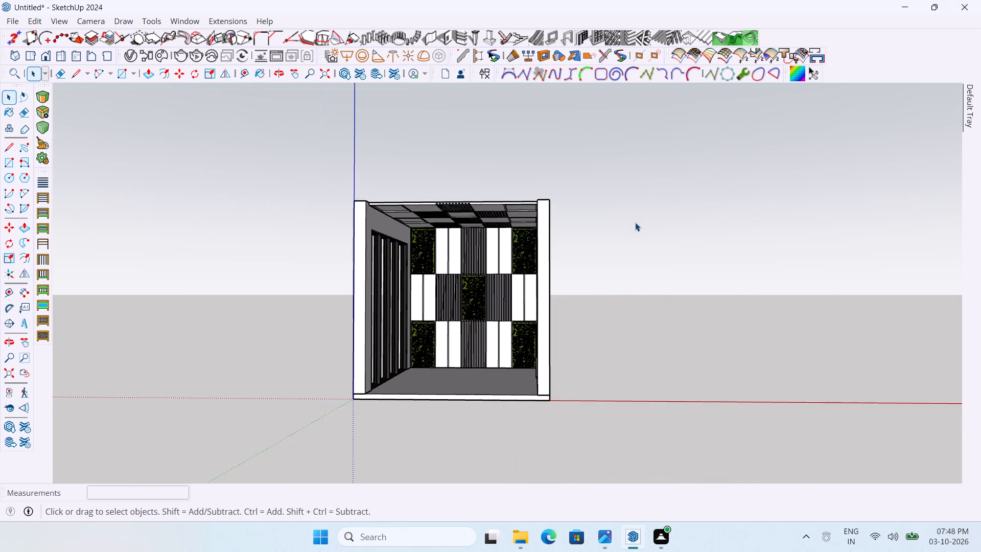
# Open the ceiling group and push the front-left light recess 13/16" further up into the slab.
pyautogui.moveTo(635, 223); pyautogui.dragTo(635, 280, button='middle')
pyautogui.scroll(4, 523, 293)
pyautogui.moveTo(643, 291); pyautogui.dragTo(620, 242, button='middle')
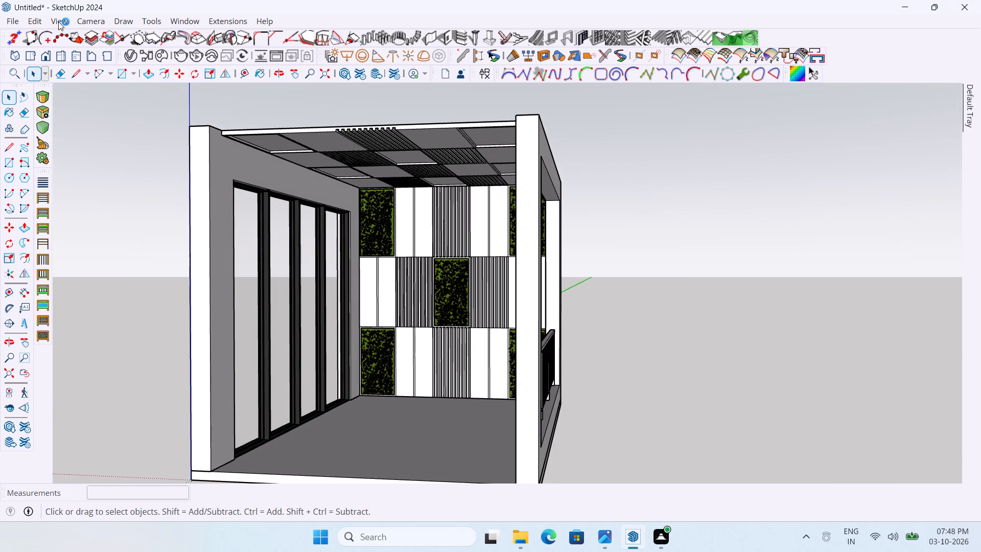
pyautogui.scroll(3, 178, 123)
pyautogui.scroll(10, 229, 142)
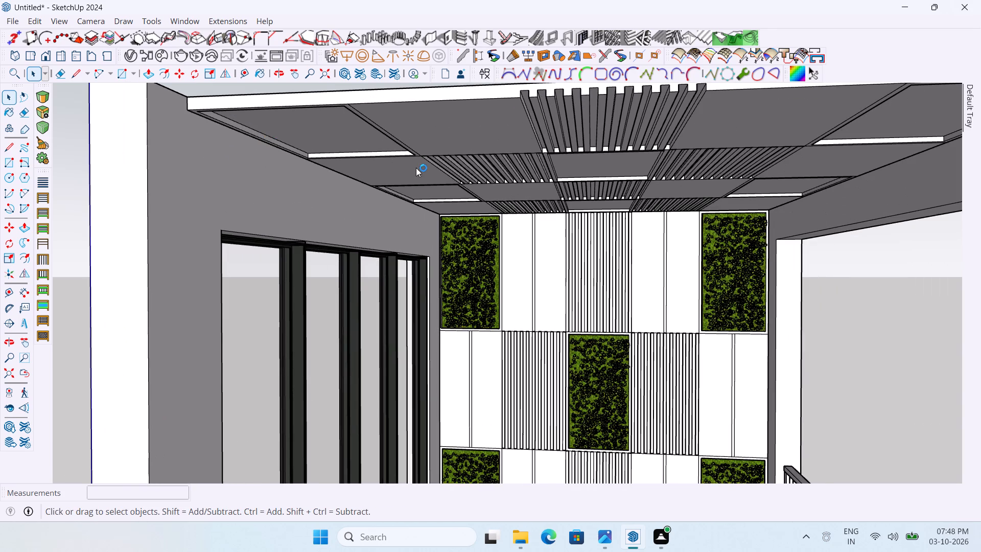
pyautogui.moveTo(418, 169); pyautogui.dragTo(455, 178, button='middle')
pyautogui.scroll(3, 433, 149)
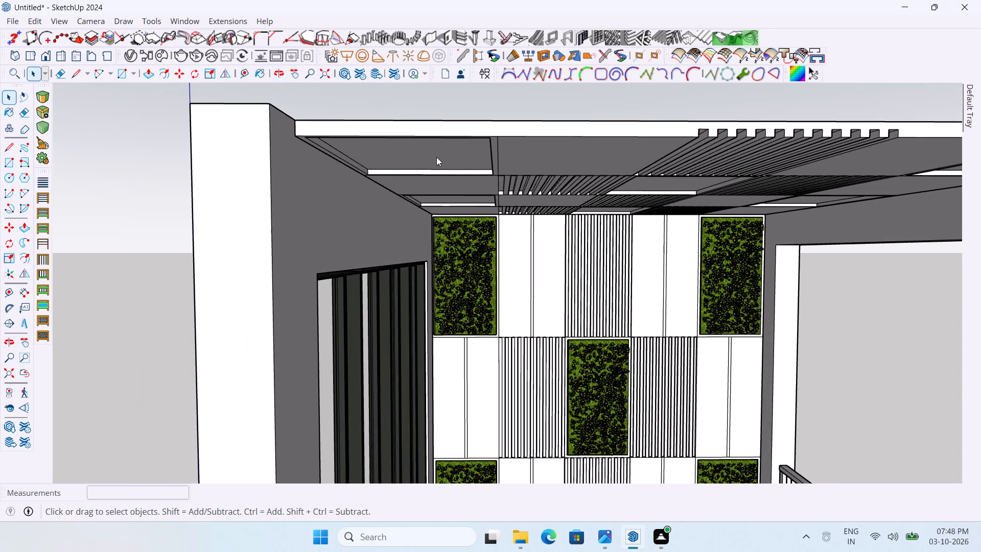
pyautogui.press('p')
pyautogui.press('space')
pyautogui.doubleClick(438, 153)
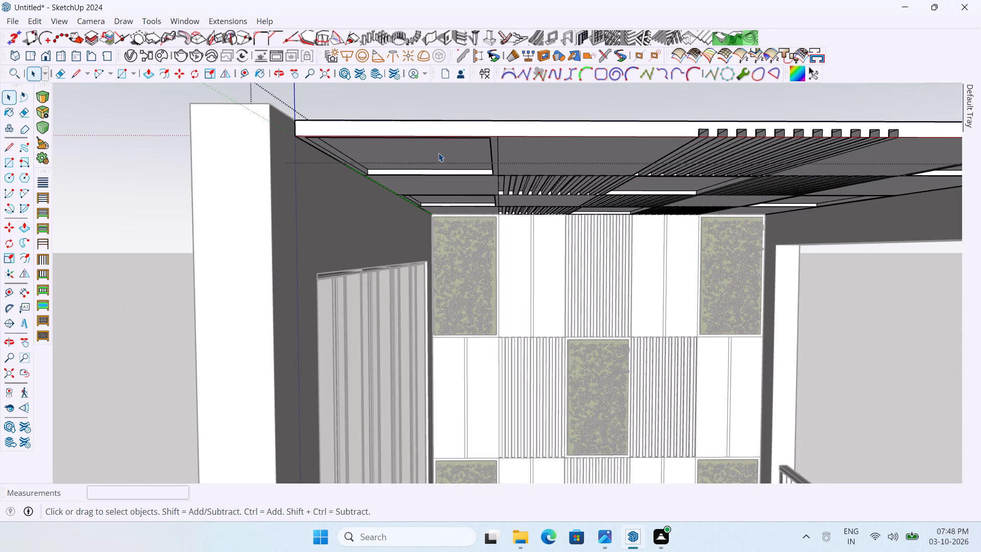
pyautogui.press('p')
pyautogui.click(436, 156)
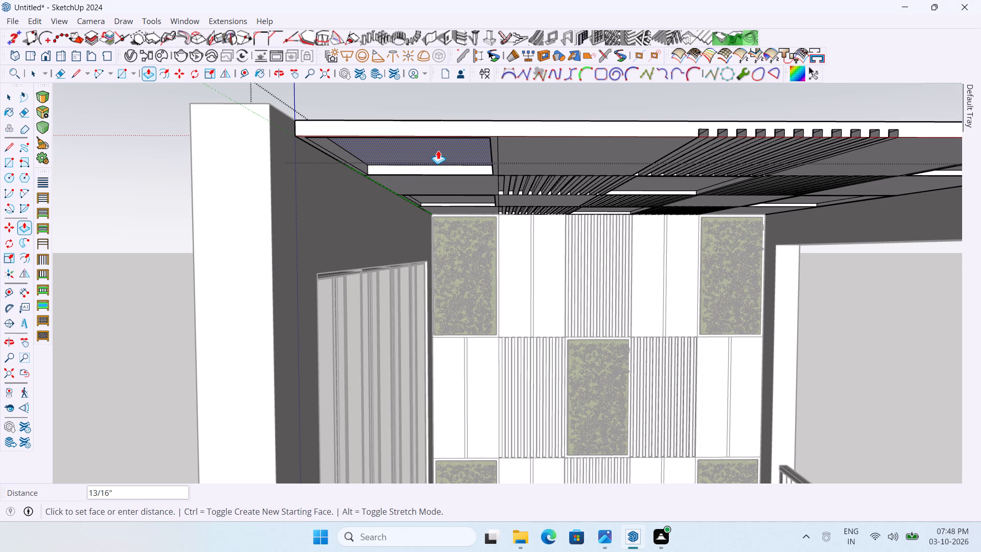
pyautogui.click(438, 150)
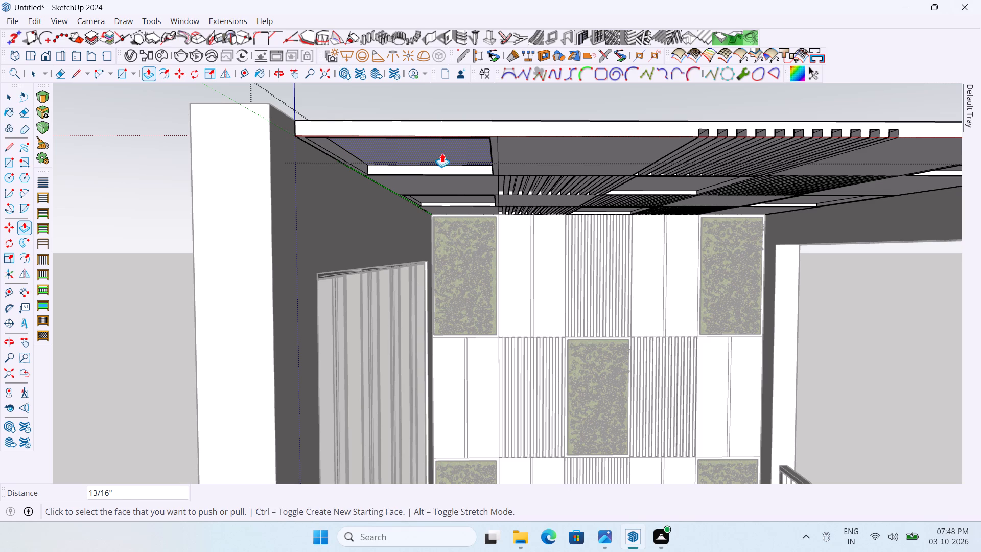
# Push the other five ceiling light recesses up to match the first one's depth, and close the ceiling group.
pyautogui.moveTo(477, 179); pyautogui.dragTo(434, 120, button='middle')
pyautogui.doubleClick(437, 158)
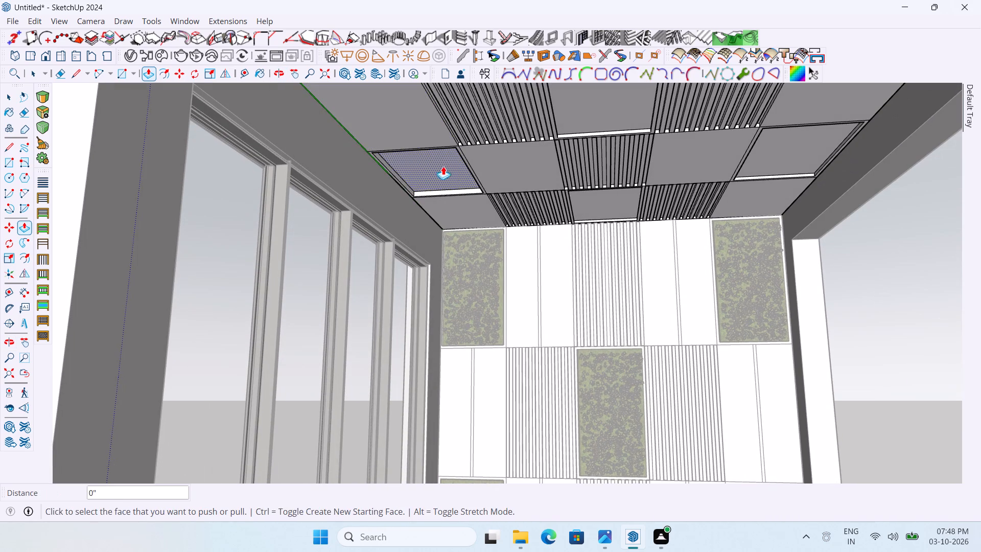
pyautogui.doubleClick(581, 121)
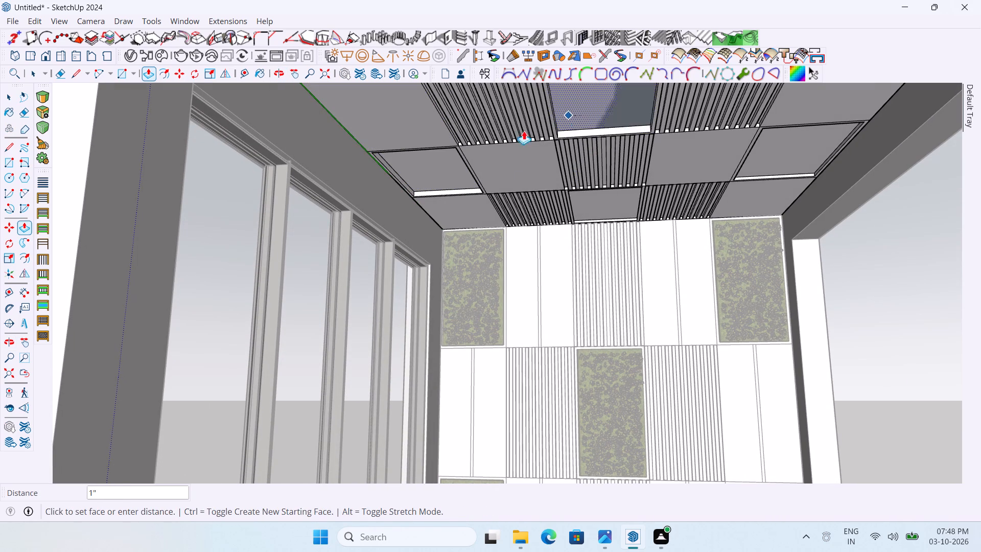
pyautogui.click(432, 165)
pyautogui.click(609, 212)
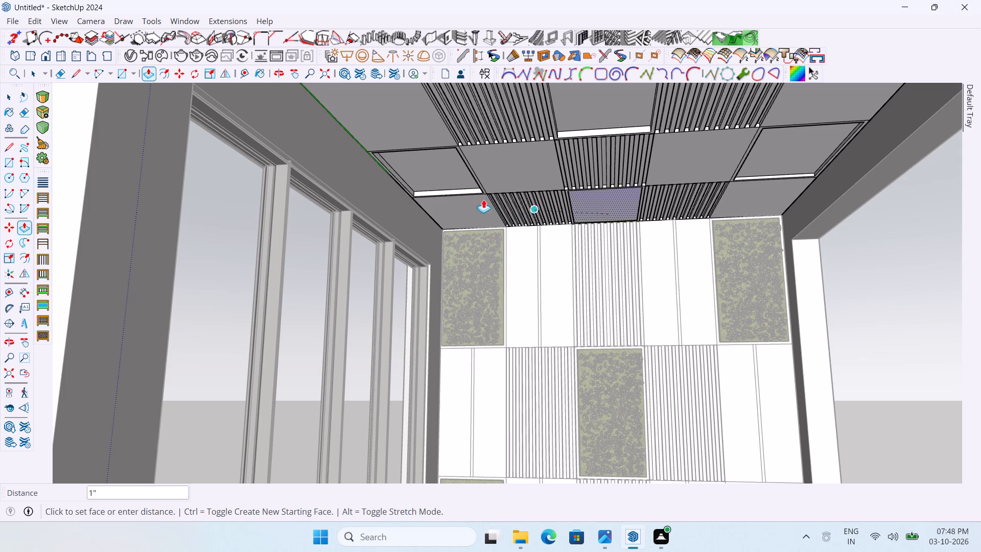
pyautogui.click(435, 180)
pyautogui.click(766, 153)
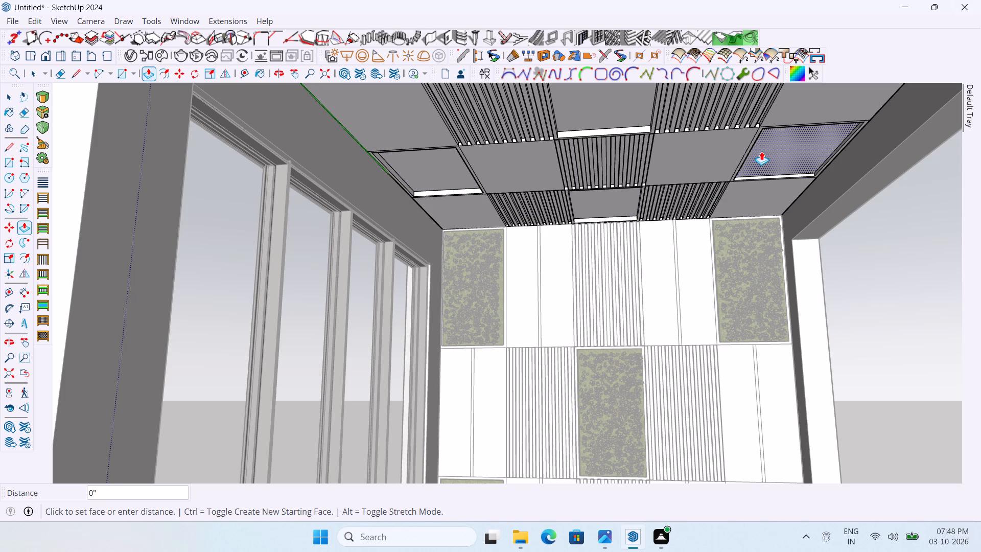
pyautogui.click(628, 199)
pyautogui.scroll(-4, 519, 228)
pyautogui.click(690, 108)
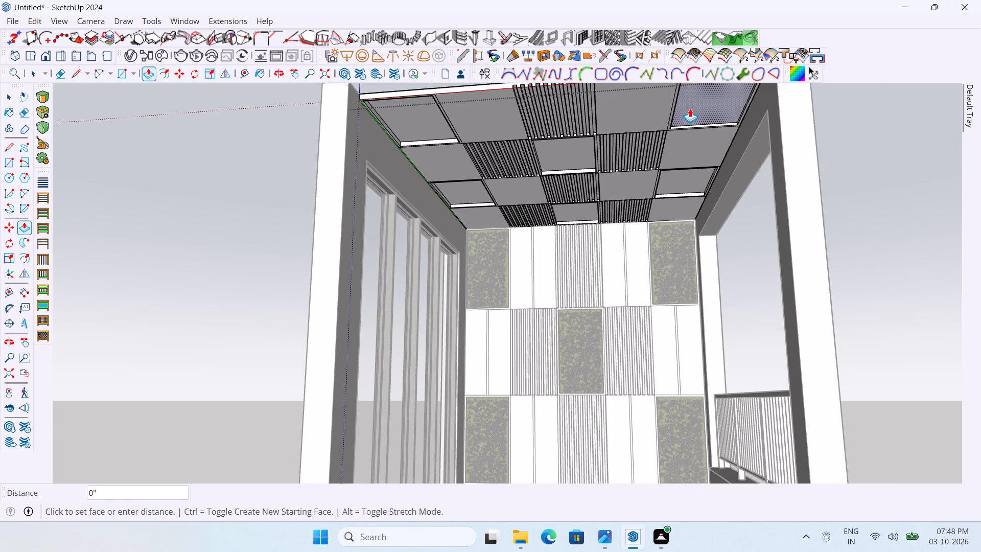
pyautogui.click(574, 149)
pyautogui.scroll(-5, 564, 196)
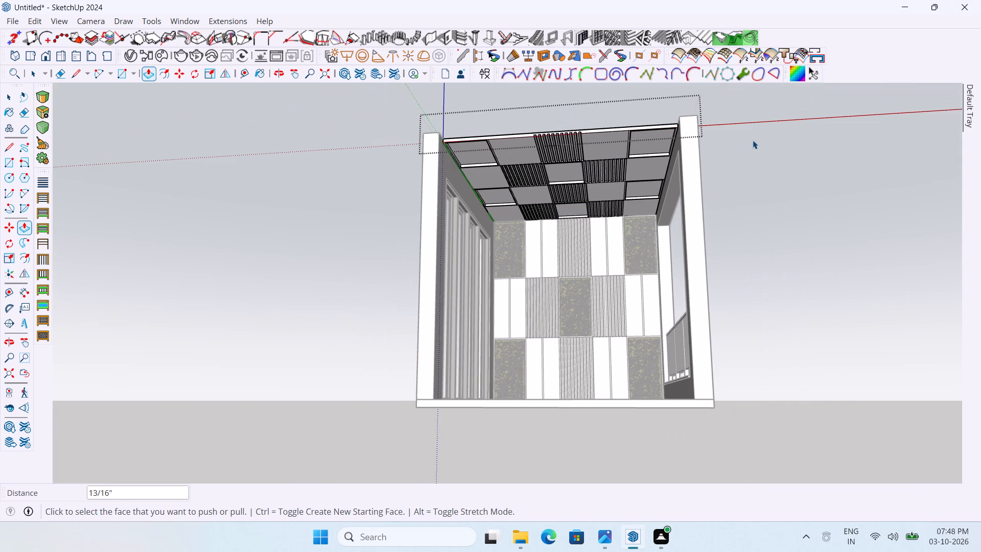
pyautogui.press('space')
pyautogui.click(753, 140)
# Examine the ceiling recesses and the slab's upper face from inside and above the room.
pyautogui.moveTo(750, 141); pyautogui.dragTo(750, 213, button='middle')
pyautogui.scroll(1, 542, 122)
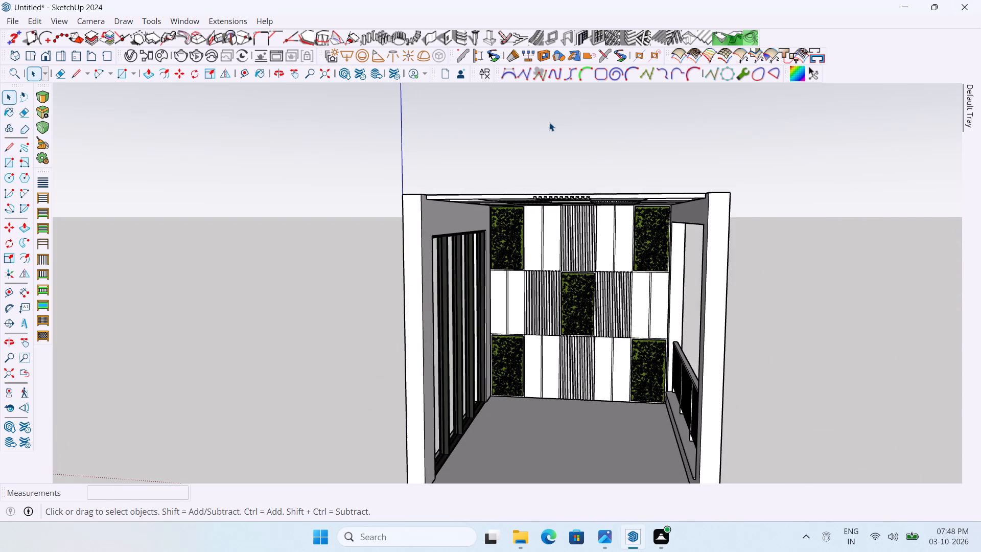
pyautogui.moveTo(549, 122); pyautogui.dragTo(452, 95, button='middle')
pyautogui.scroll(1, 481, 113)
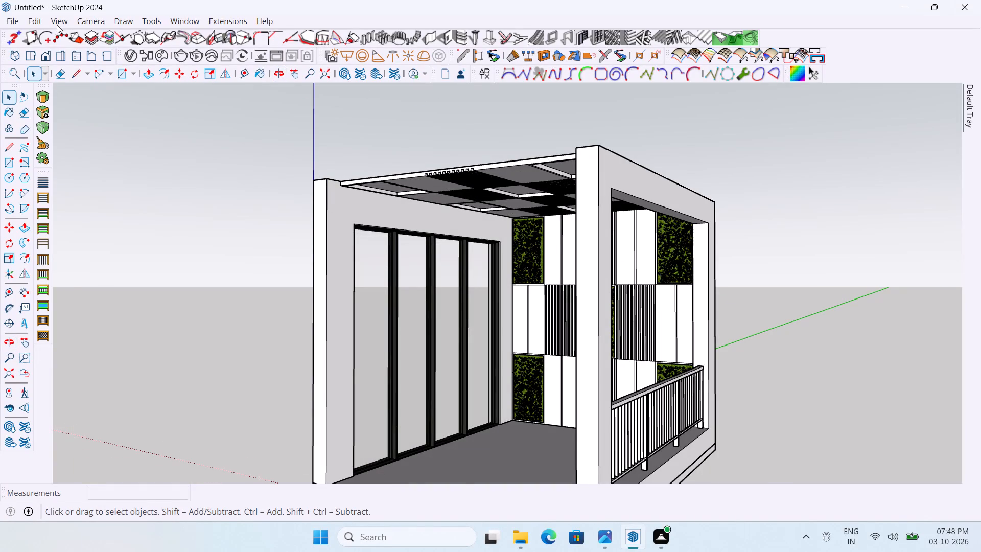
pyautogui.click(53, 20)
pyautogui.click(185, 127)
pyautogui.scroll(-3, 213, 120)
pyautogui.moveTo(218, 121); pyautogui.dragTo(253, 195, button='middle')
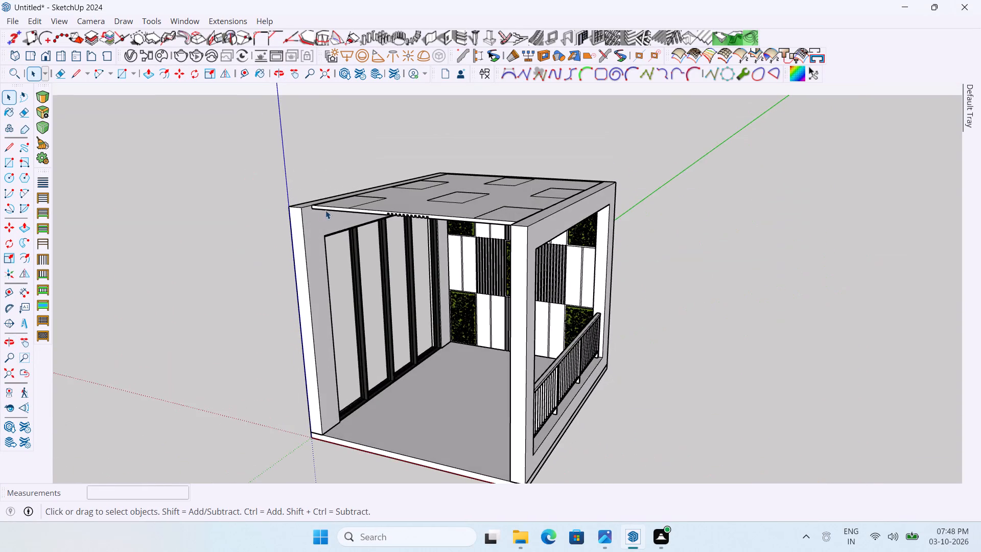
pyautogui.scroll(3, 325, 210)
pyautogui.moveTo(457, 165); pyautogui.dragTo(473, 235, button='middle')
pyautogui.scroll(3, 466, 233)
pyautogui.scroll(-1, 475, 226)
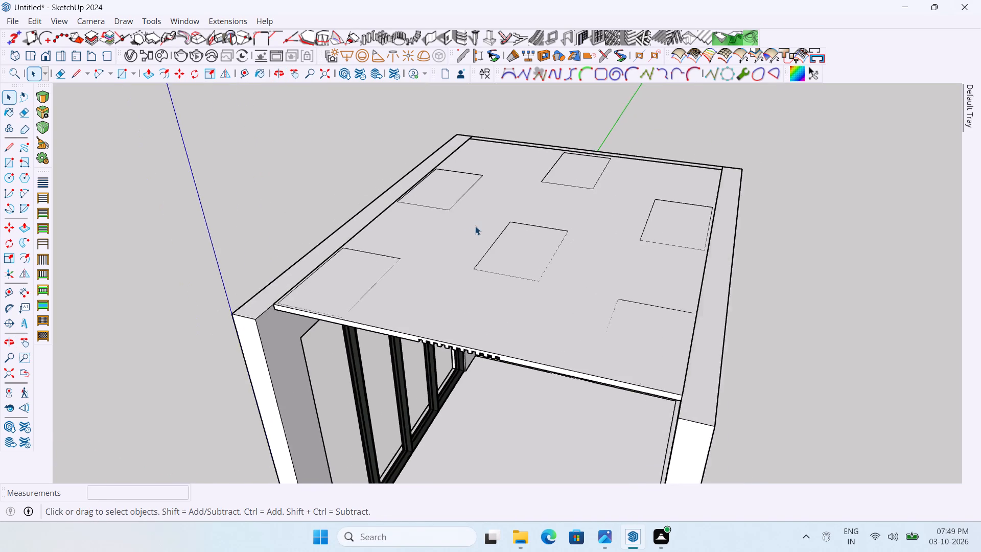
pyautogui.scroll(-1, 475, 226)
pyautogui.moveTo(499, 216); pyautogui.dragTo(504, 69, button='middle')
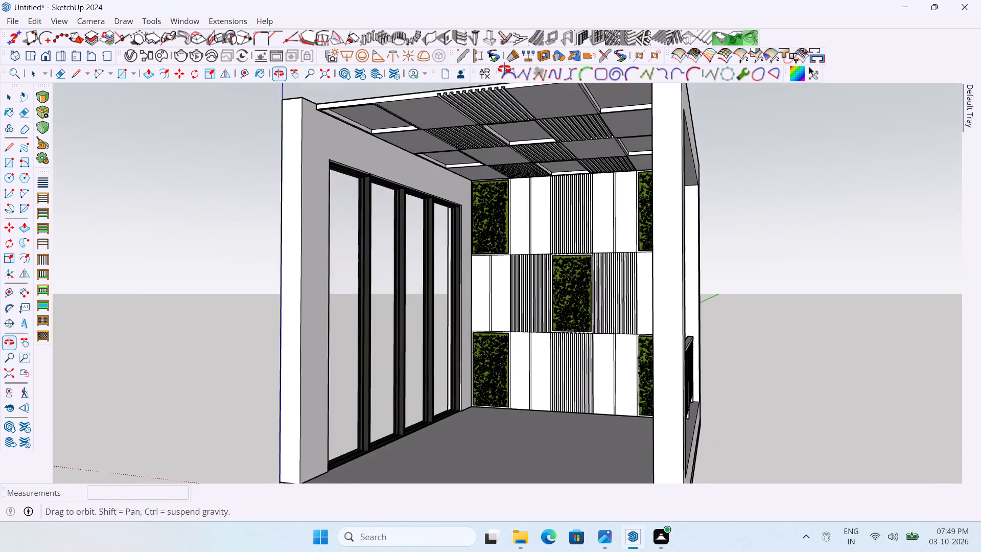
pyautogui.moveTo(504, 69); pyautogui.dragTo(504, 117, button='middle')
pyautogui.scroll(-2, 417, 112)
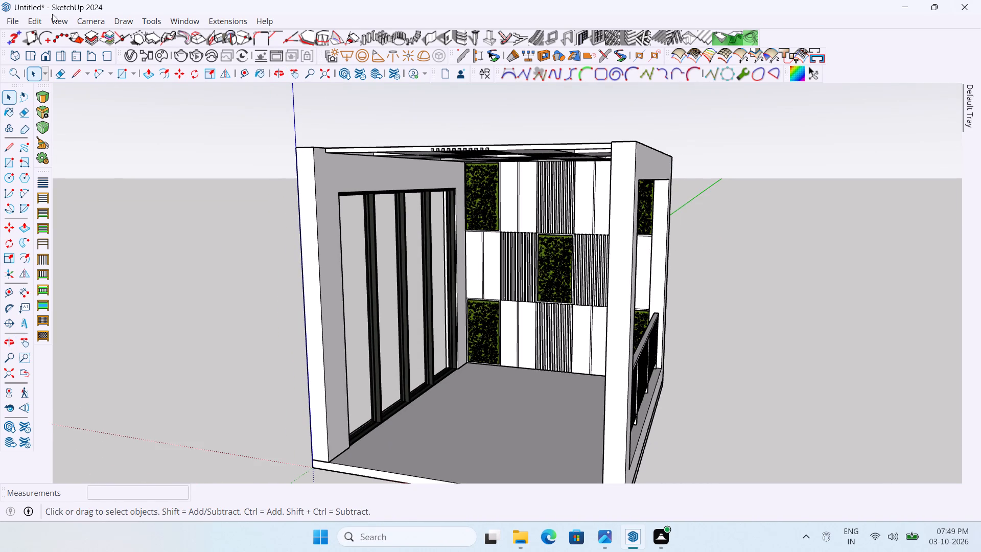
# Unhide all hidden objects to bring back the arched front wall.
pyautogui.click(57, 18)
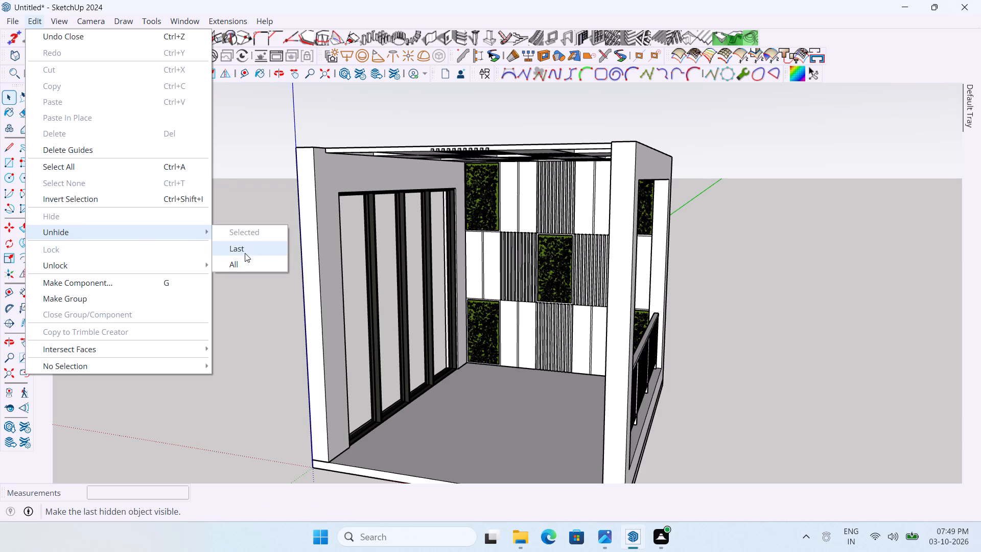
pyautogui.click(239, 262)
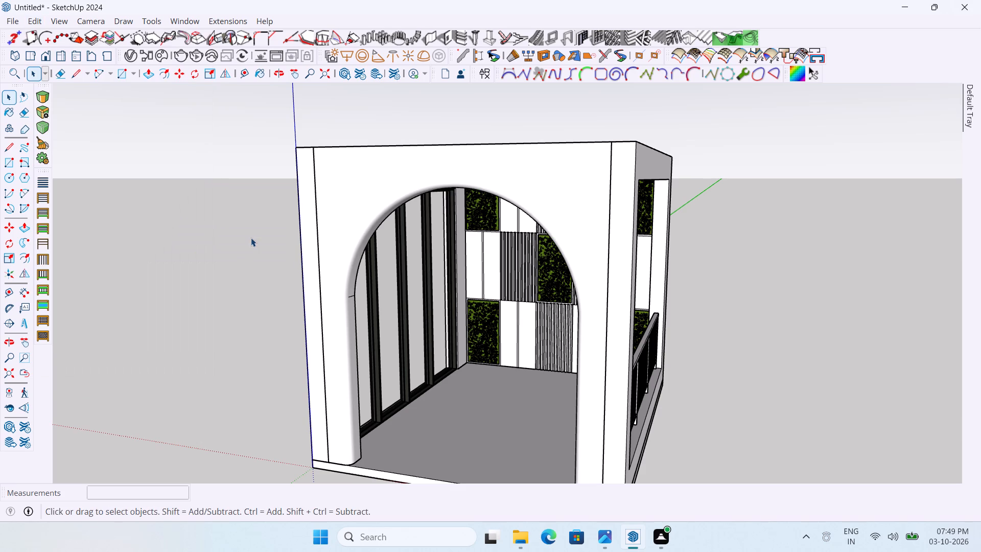
# Examine the room through the arch, from the railing side and from above the roof.
pyautogui.moveTo(251, 238); pyautogui.dragTo(223, 133, button='middle')
pyautogui.scroll(3, 532, 126)
pyautogui.moveTo(533, 131); pyautogui.dragTo(560, 167, button='middle')
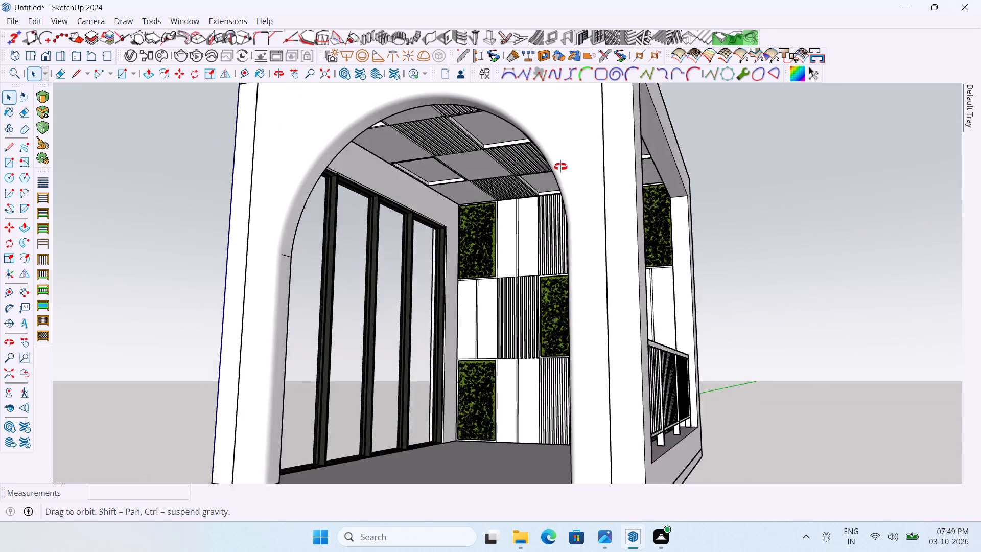
pyautogui.moveTo(560, 167); pyautogui.dragTo(618, 206, button='middle')
pyautogui.scroll(-1, 610, 174)
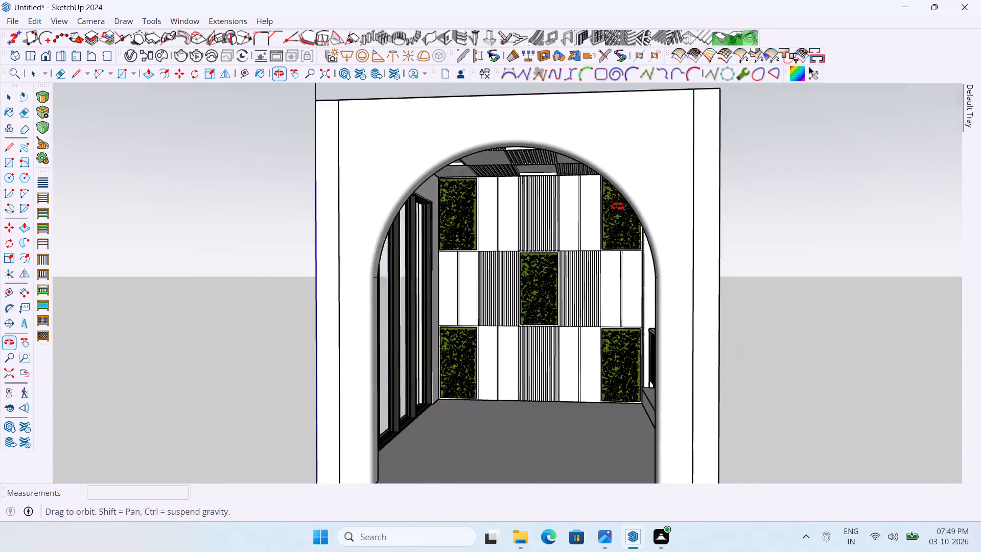
pyautogui.moveTo(618, 206); pyautogui.dragTo(618, 218, button='middle')
pyautogui.scroll(-3, 536, 157)
pyautogui.moveTo(593, 161); pyautogui.dragTo(479, 95, button='middle')
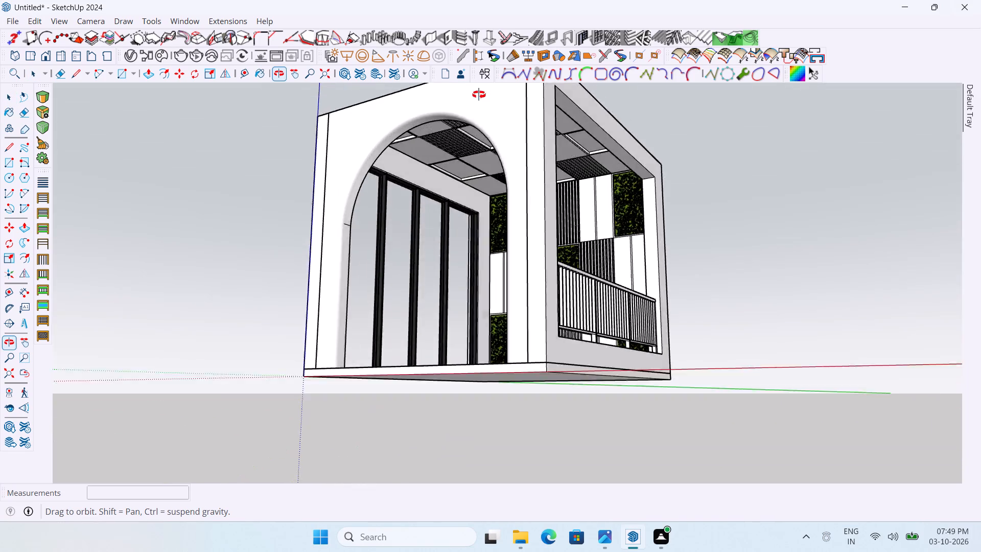
pyautogui.moveTo(479, 95); pyautogui.dragTo(390, 259, button='middle')
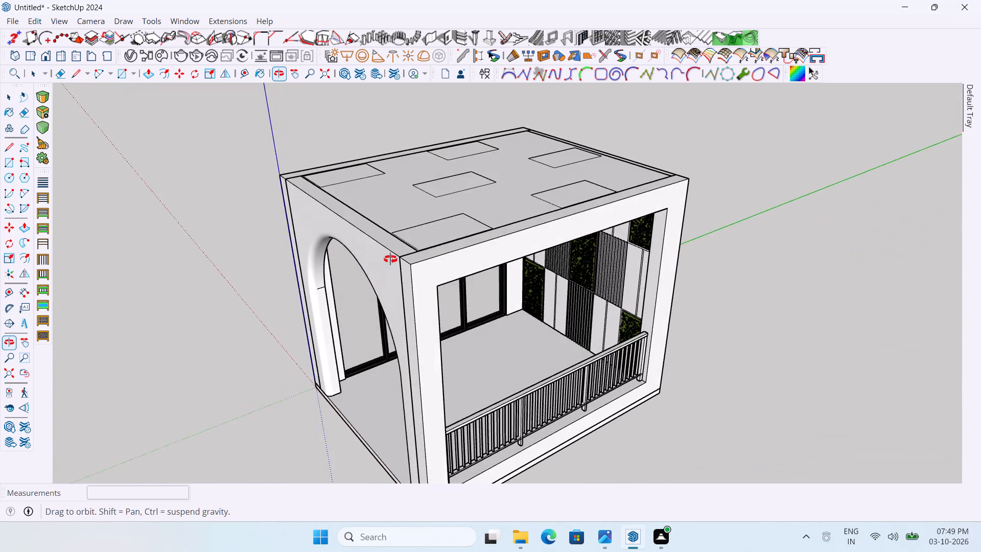
pyautogui.moveTo(390, 259); pyautogui.dragTo(440, 176, button='middle')
pyautogui.scroll(-4, 464, 150)
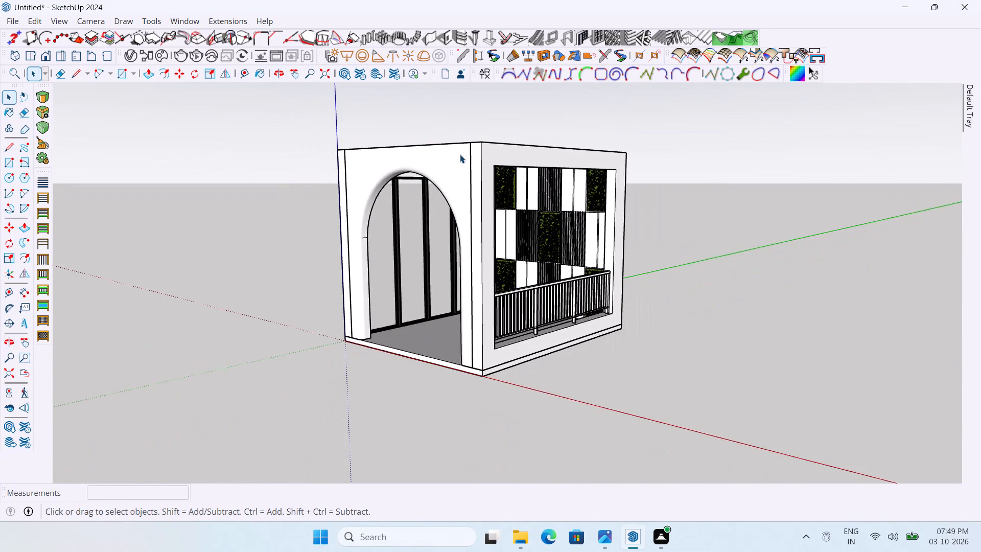
pyautogui.moveTo(459, 160); pyautogui.dragTo(471, 238, button='middle')
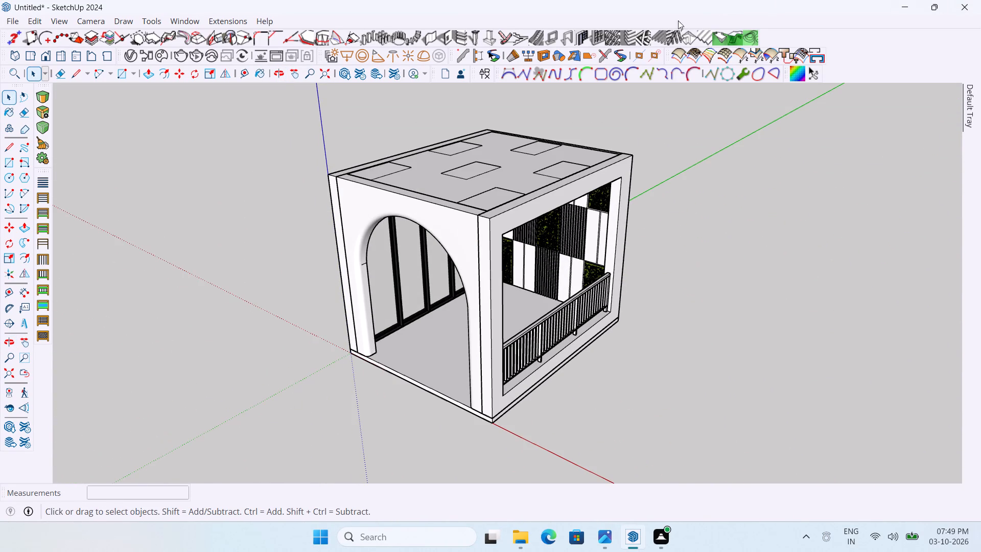
pyautogui.scroll(3, 445, 175)
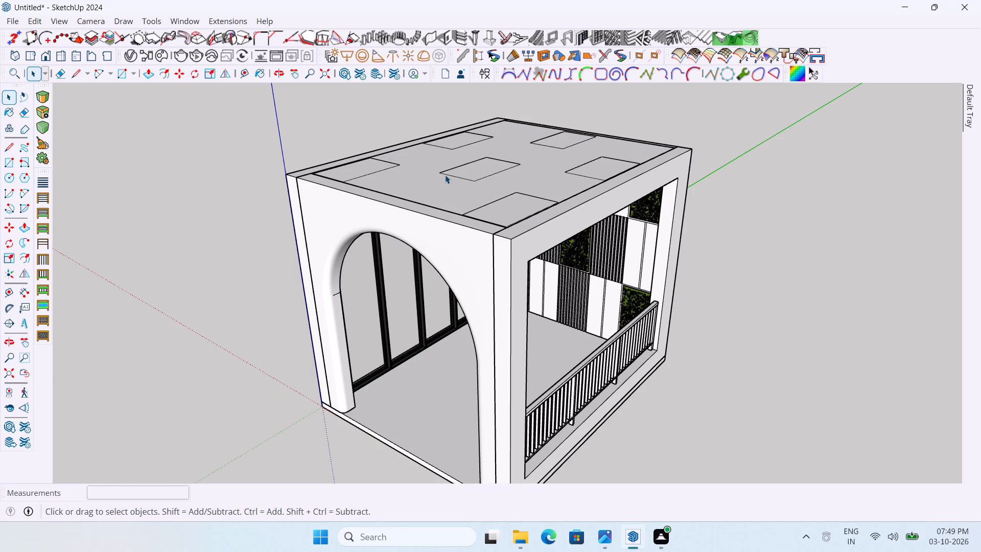
# Push the top face of the arched front wall down 8 1/8" inside its group, and close the group.
pyautogui.scroll(-1, 445, 173)
pyautogui.moveTo(445, 172); pyautogui.dragTo(443, 172, button='middle')
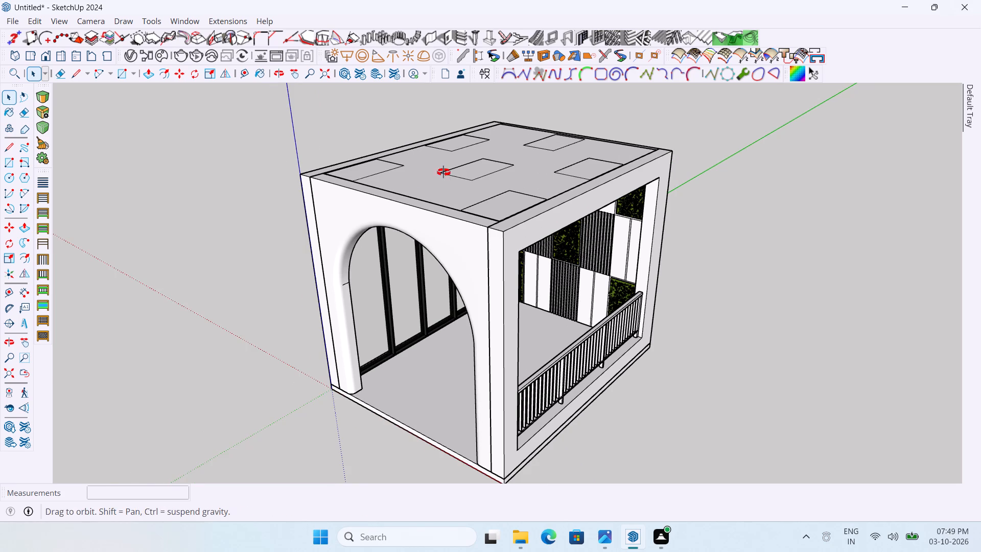
pyautogui.moveTo(443, 172); pyautogui.dragTo(416, 210, button='middle')
pyautogui.scroll(3, 412, 211)
pyautogui.doubleClick(395, 246)
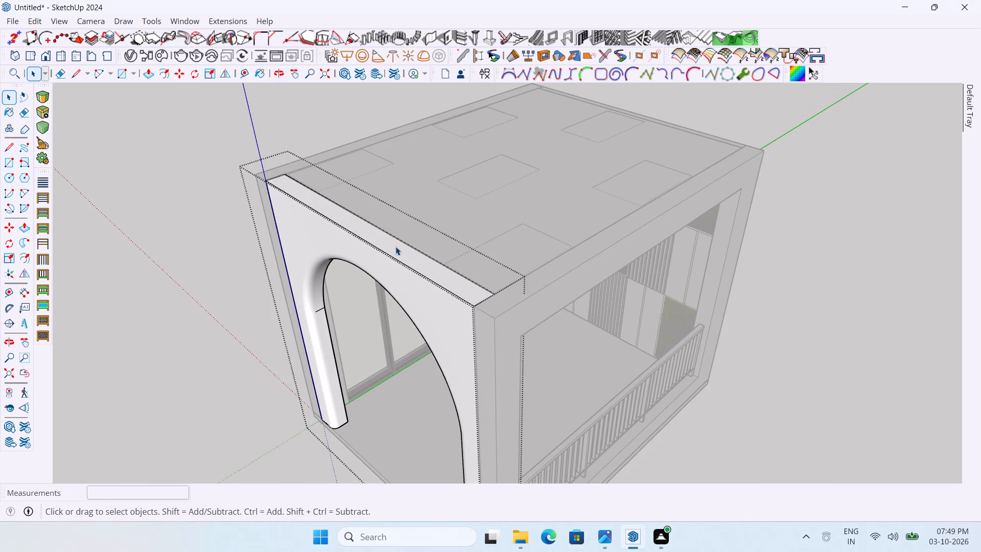
pyautogui.press('p')
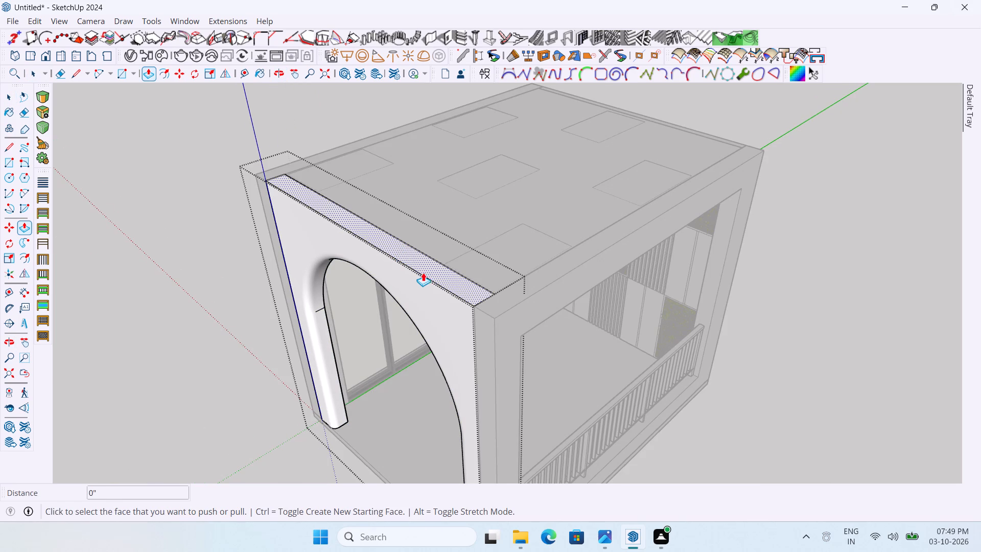
pyautogui.click(421, 270)
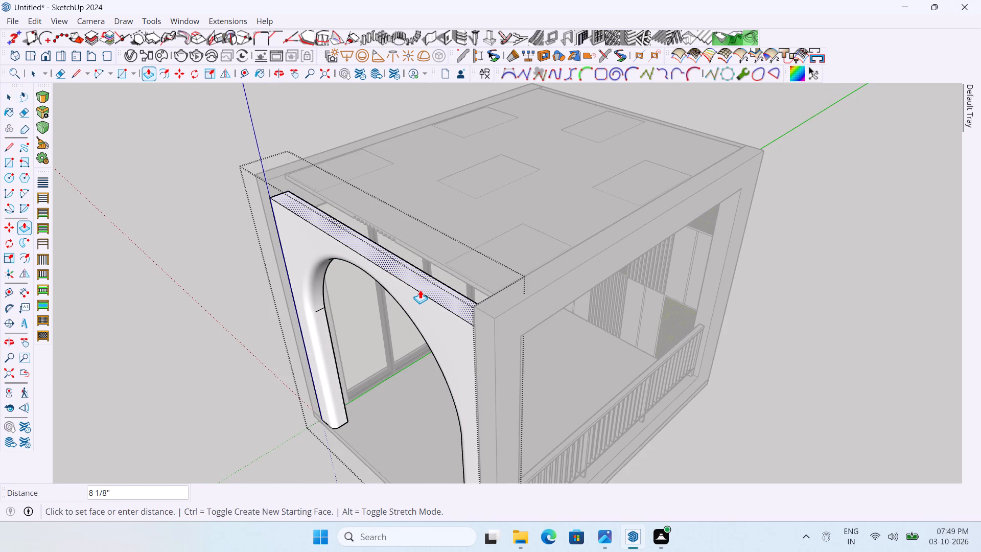
pyautogui.click(420, 290)
pyautogui.scroll(-4, 471, 263)
pyautogui.press('space')
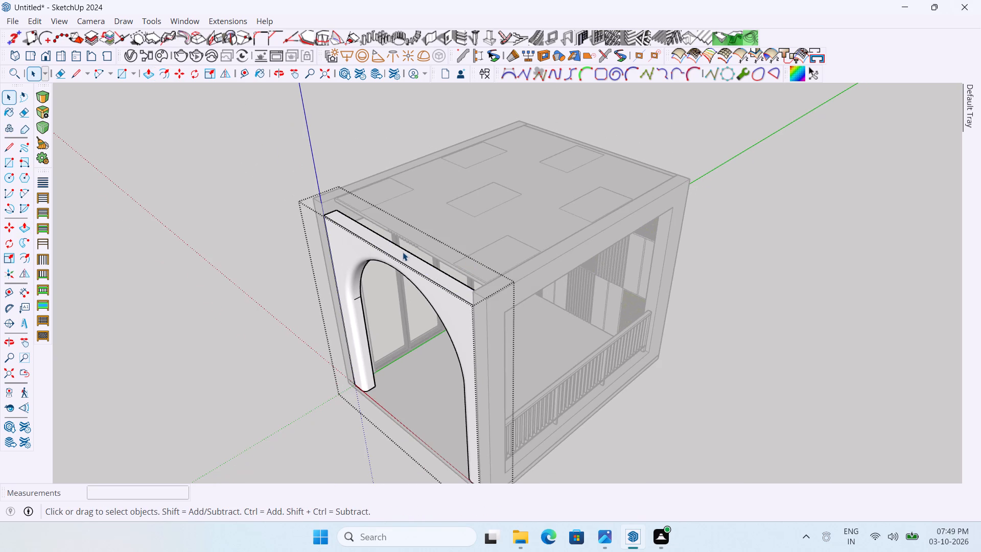
pyautogui.click(403, 252)
pyautogui.click(233, 211)
# Move the arched front wall straight up so its top rear corner meets the ceiling slab's upper corner.
pyautogui.scroll(3, 327, 228)
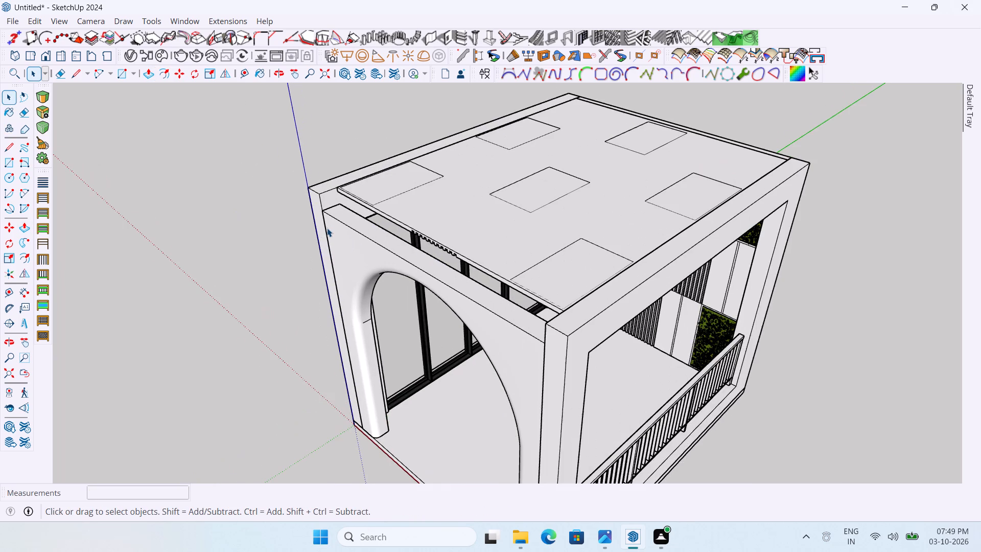
pyautogui.press('m')
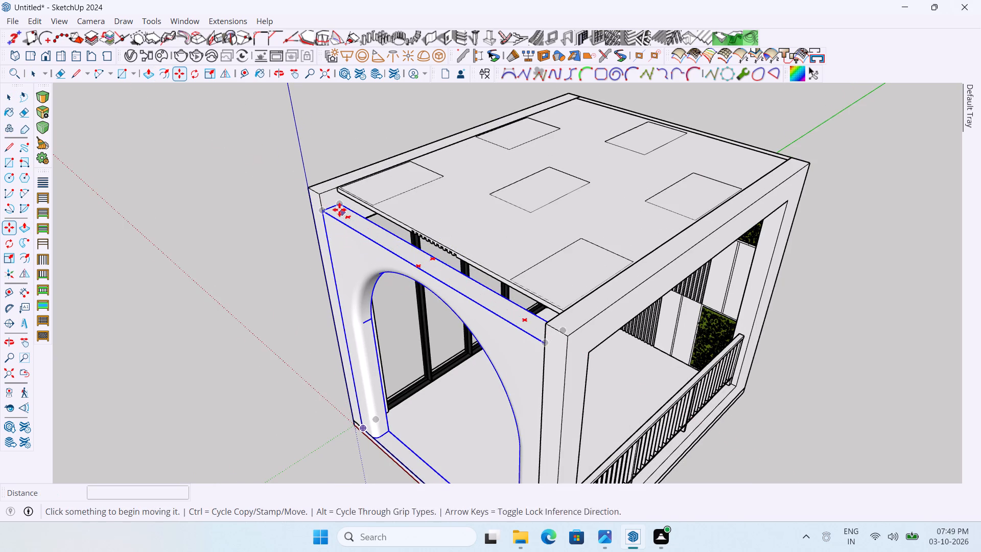
pyautogui.click(340, 205)
pyautogui.scroll(7, 337, 198)
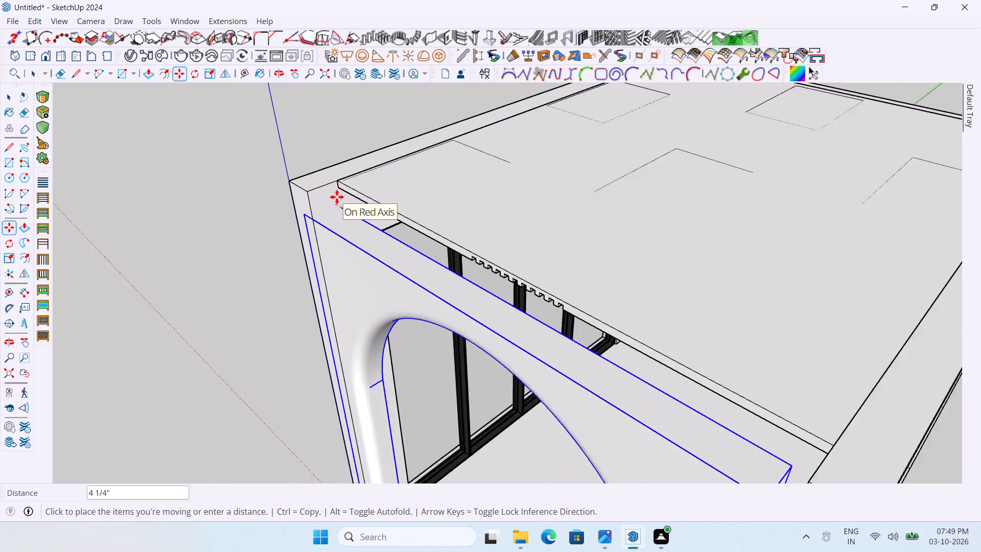
pyautogui.scroll(3, 338, 197)
pyautogui.click(336, 170)
pyautogui.scroll(-4, 343, 159)
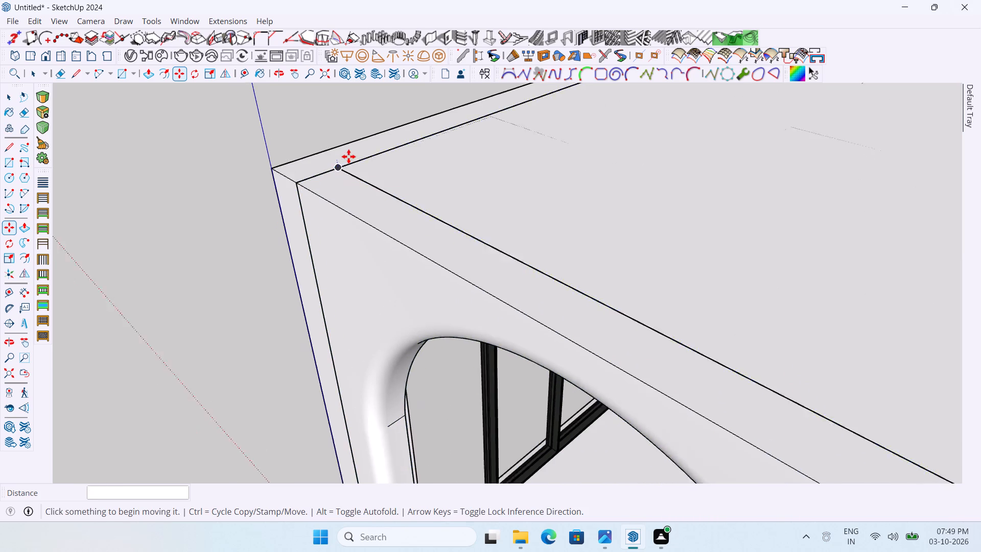
pyautogui.scroll(-8, 348, 156)
# Extend the undersides of both arch legs down 8 1/8" to the floor slab, and close the wall group.
pyautogui.moveTo(383, 214); pyautogui.dragTo(541, 43, button='middle')
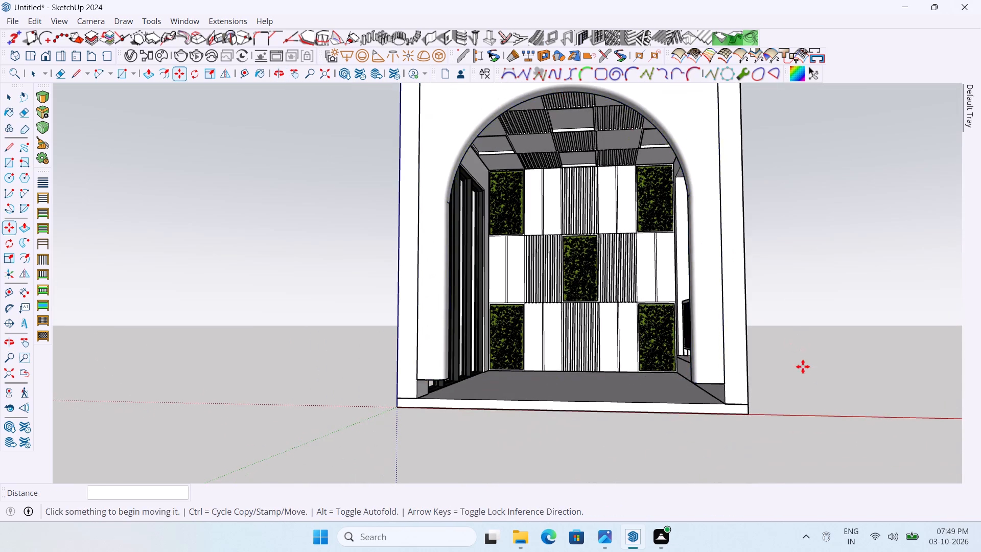
pyautogui.scroll(3, 806, 372)
pyautogui.moveTo(804, 374); pyautogui.dragTo(893, 274, button='middle')
pyautogui.press('space')
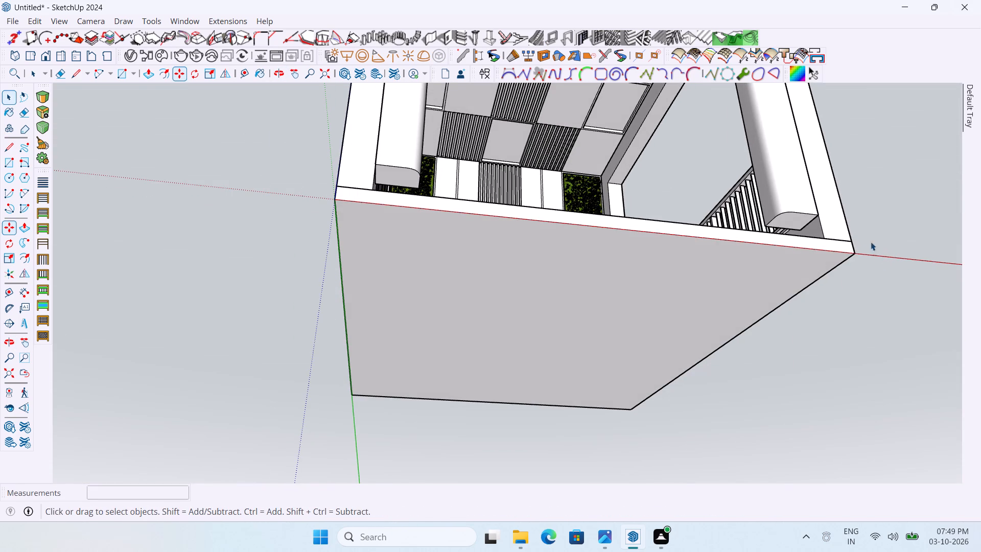
pyautogui.doubleClick(781, 181)
pyautogui.press('p')
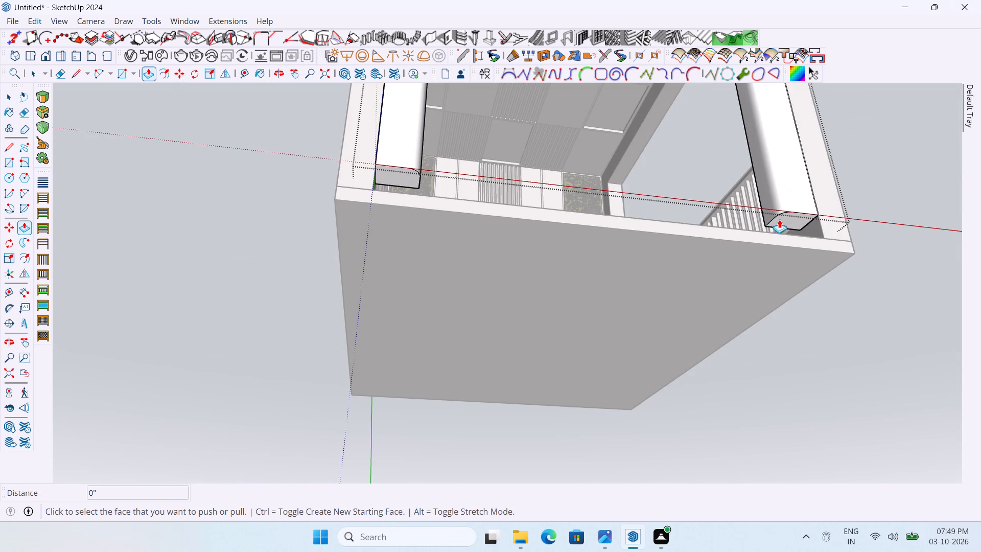
pyautogui.click(782, 219)
pyautogui.click(824, 242)
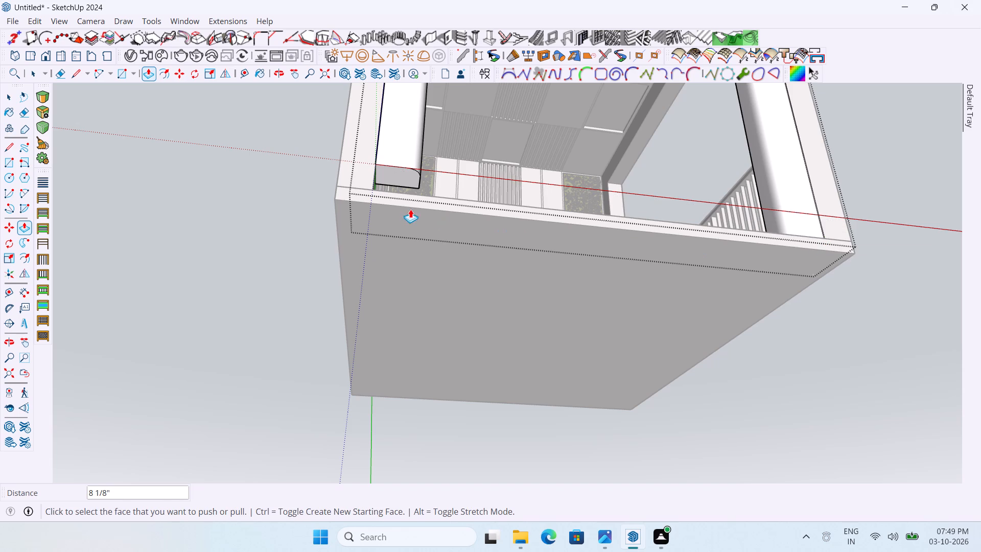
pyautogui.click(400, 175)
pyautogui.click(373, 190)
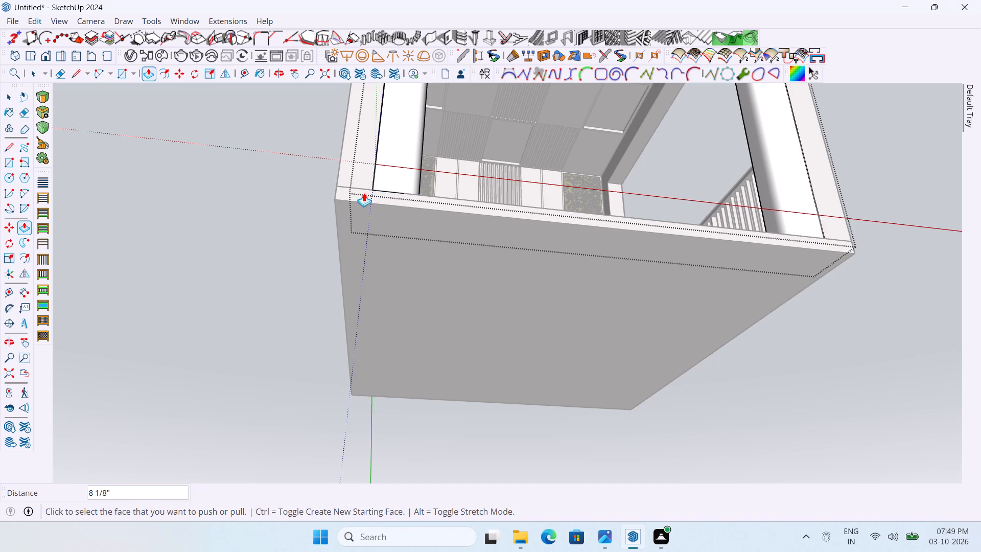
pyautogui.press('space')
pyautogui.click(308, 217)
# Examine the corrected arch, the railing side, the panelled back wall and the ceiling recesses from outside and inside.
pyautogui.scroll(-5, 308, 217)
pyautogui.moveTo(310, 218); pyautogui.dragTo(298, 385, button='middle')
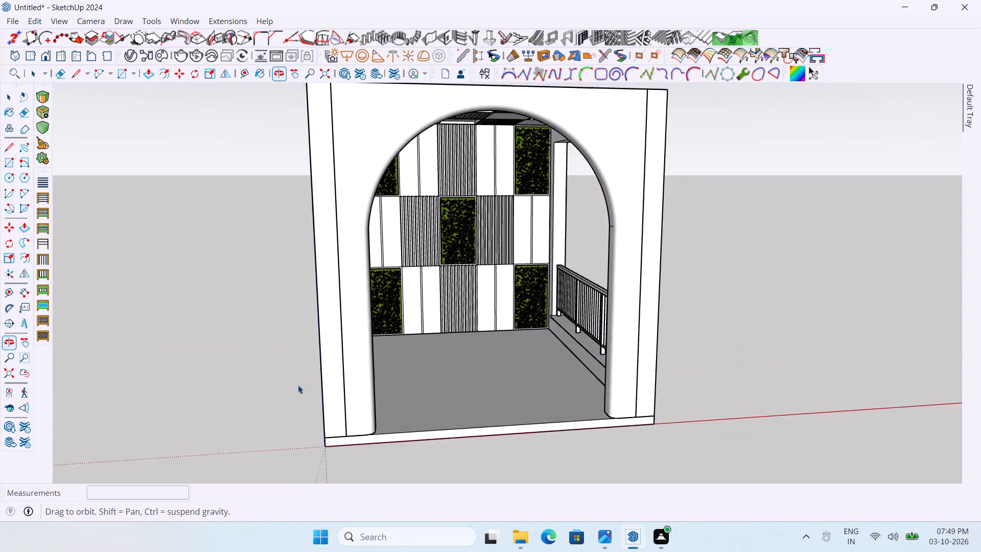
pyautogui.moveTo(298, 385); pyautogui.dragTo(300, 384, button='middle')
pyautogui.scroll(-2, 323, 376)
pyautogui.scroll(4, 460, 175)
pyautogui.moveTo(536, 206); pyautogui.dragTo(503, 135, button='middle')
pyautogui.scroll(-2, 559, 176)
pyautogui.scroll(1, 512, 151)
pyautogui.moveTo(522, 148); pyautogui.dragTo(586, 117, button='middle')
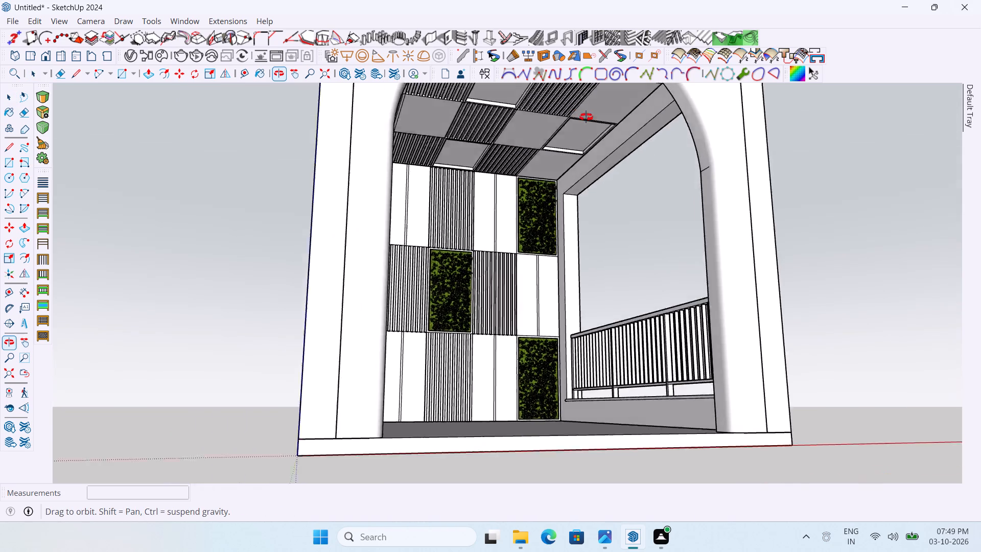
pyautogui.moveTo(586, 117); pyautogui.dragTo(383, 170, button='middle')
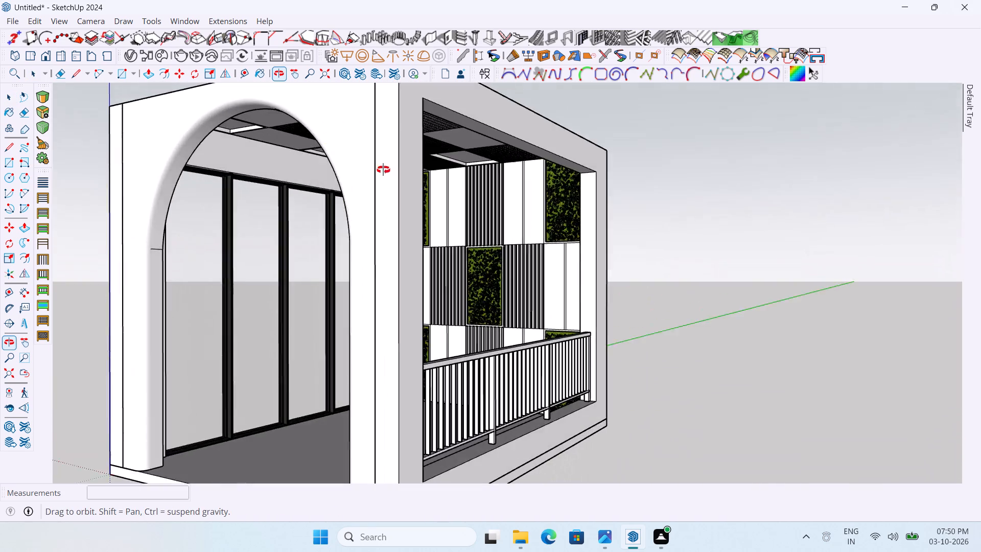
pyautogui.moveTo(383, 170); pyautogui.dragTo(463, 203, button='middle')
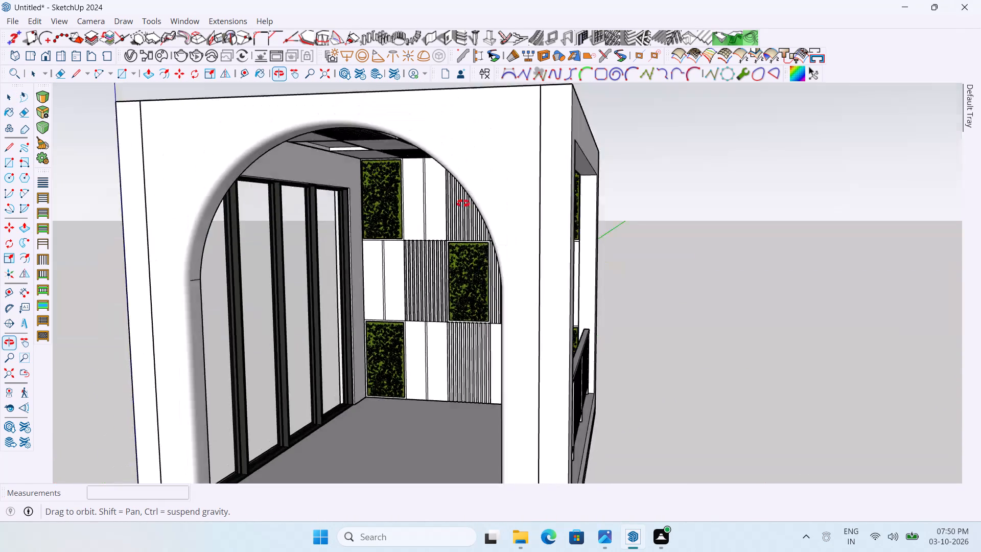
pyautogui.moveTo(463, 203); pyautogui.dragTo(471, 156, button='middle')
pyautogui.scroll(-3, 489, 190)
pyautogui.scroll(3, 360, 141)
pyautogui.moveTo(414, 156); pyautogui.dragTo(424, 160, button='middle')
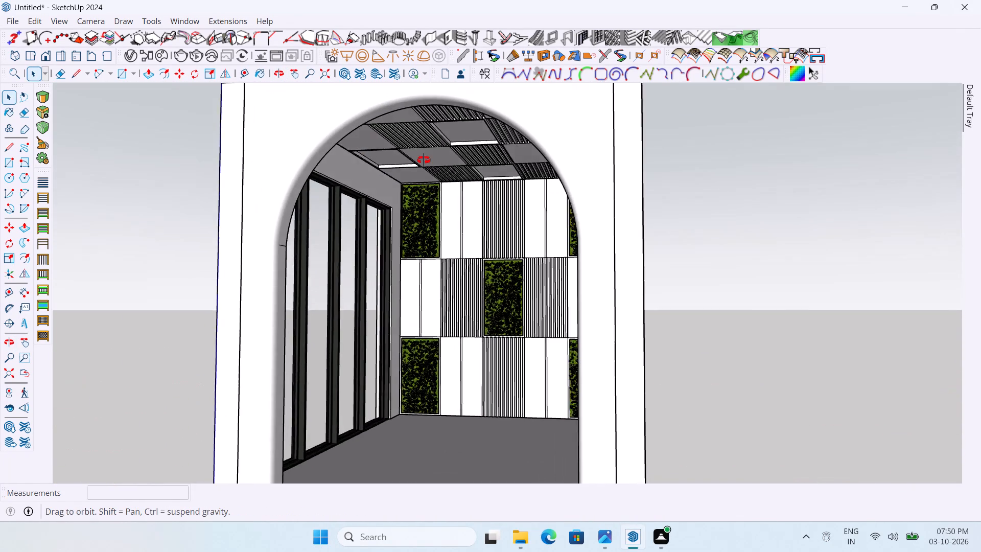
pyautogui.moveTo(424, 160); pyautogui.dragTo(442, 108, button='middle')
pyautogui.scroll(8, 476, 163)
pyautogui.moveTo(509, 194); pyautogui.dragTo(498, 151, button='middle')
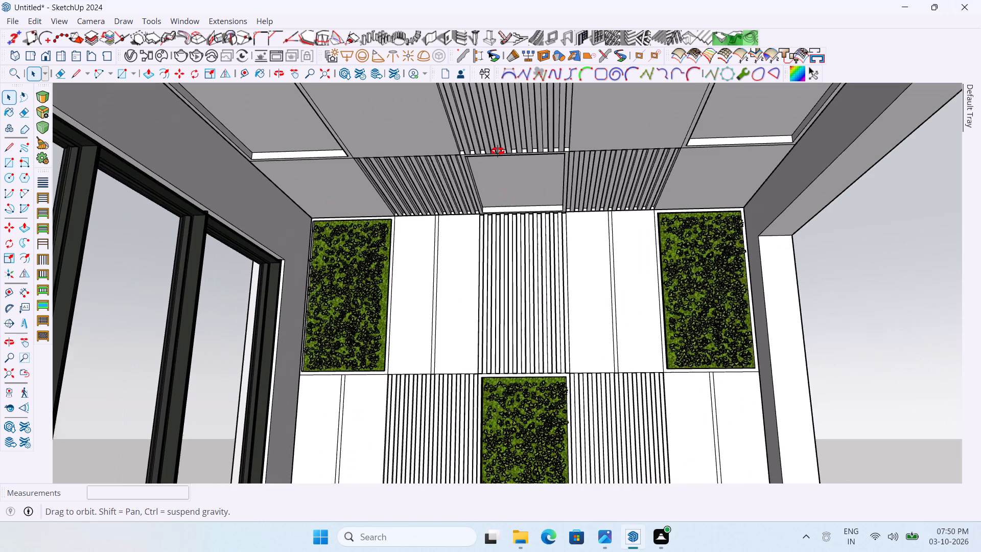
pyautogui.moveTo(498, 151); pyautogui.dragTo(495, 131, button='middle')
pyautogui.scroll(3, 500, 151)
pyautogui.scroll(-8, 503, 151)
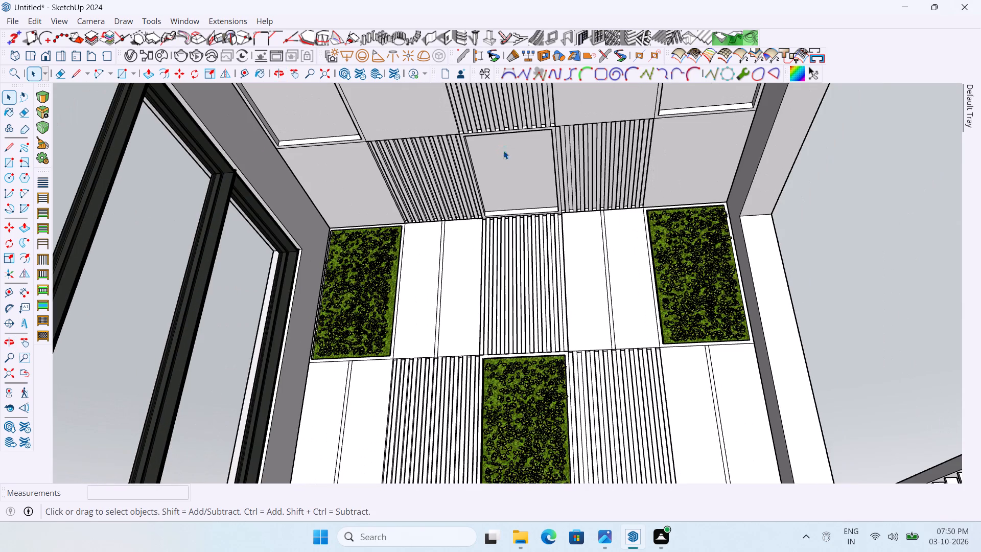
pyautogui.scroll(-10, 503, 150)
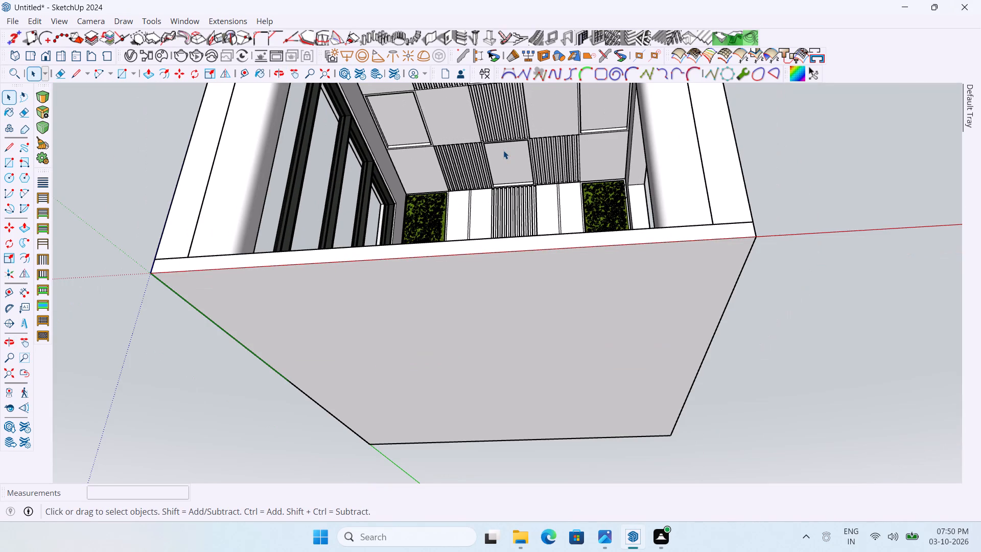
pyautogui.scroll(-3, 503, 150)
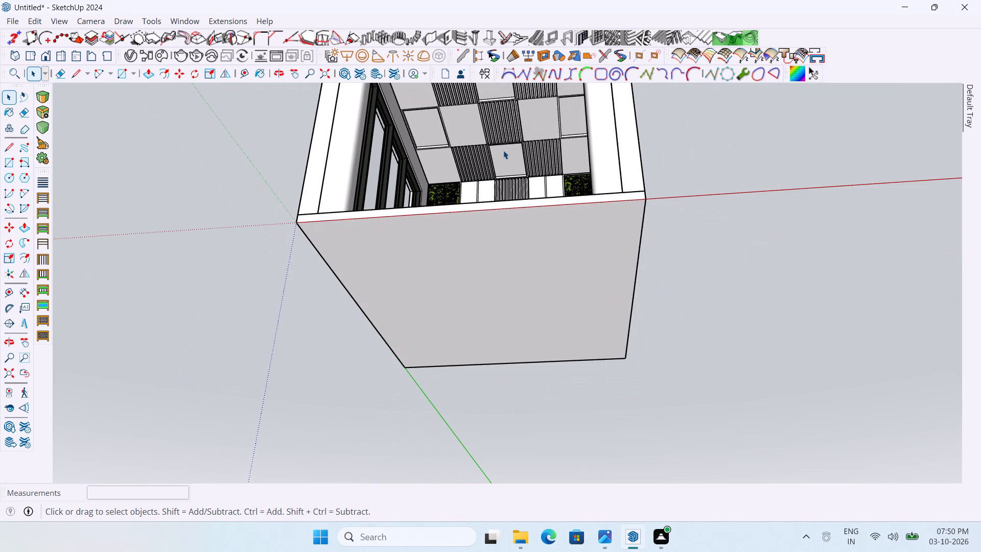
pyautogui.scroll(-9, 503, 150)
pyautogui.moveTo(506, 153); pyautogui.dragTo(510, 213, button='middle')
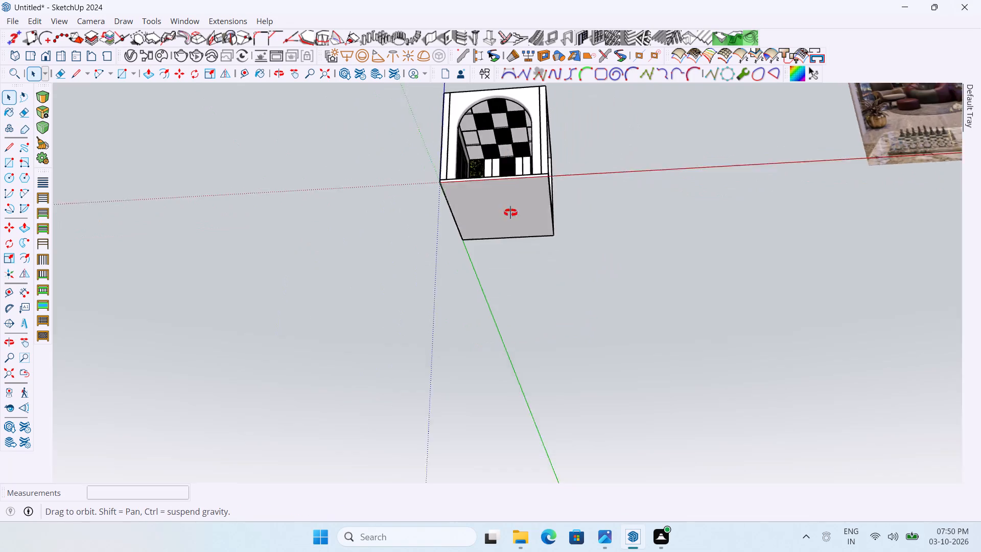
pyautogui.moveTo(510, 213); pyautogui.dragTo(504, 345, button='middle')
pyautogui.scroll(3, 500, 149)
pyautogui.scroll(-3, 434, 170)
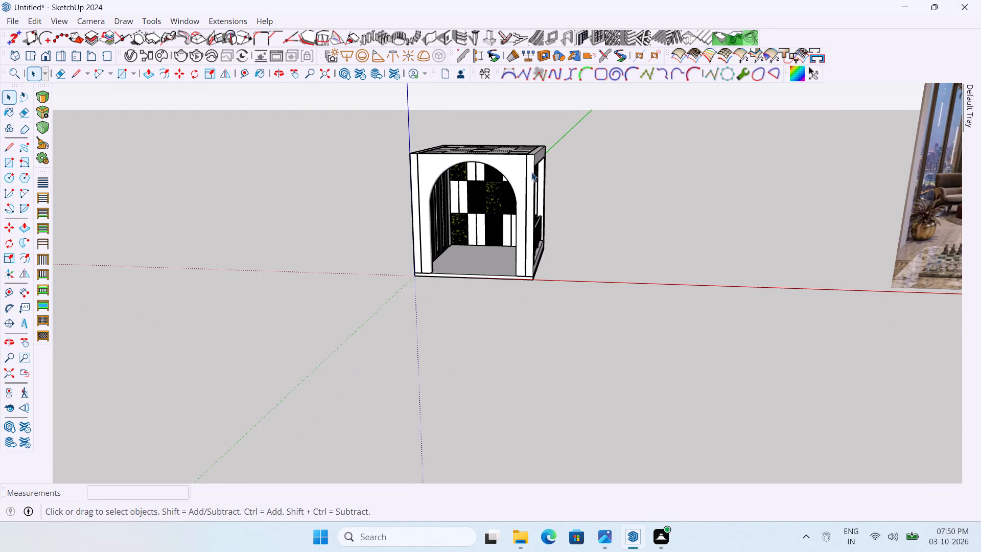
# Draw a 15' by 12' 4" rectangle over the whole top of the room and extrude it up 4" as a roof slab.
pyautogui.moveTo(536, 172); pyautogui.dragTo(469, 261, button='middle')
pyautogui.scroll(3, 426, 94)
pyautogui.scroll(3, 471, 156)
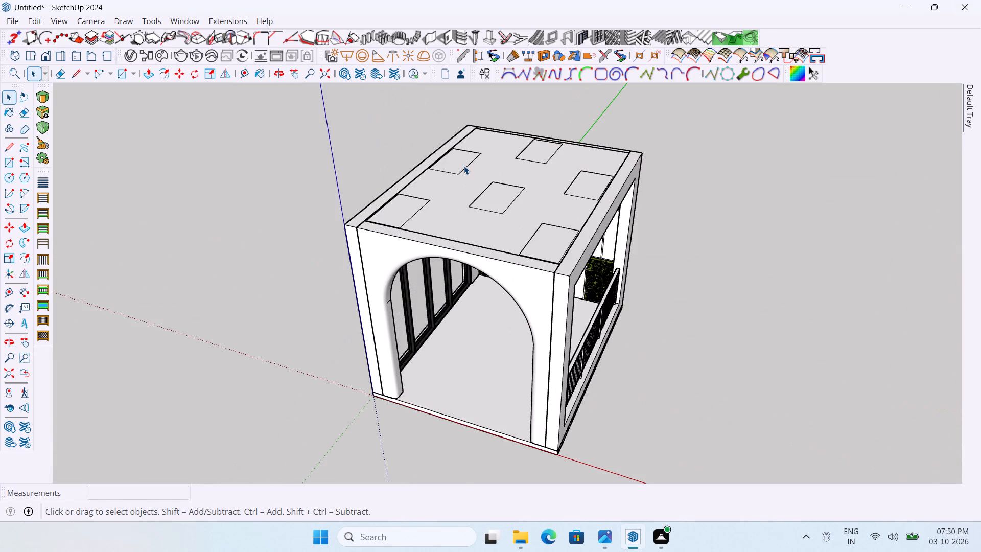
pyautogui.scroll(2, 464, 166)
pyautogui.press('r')
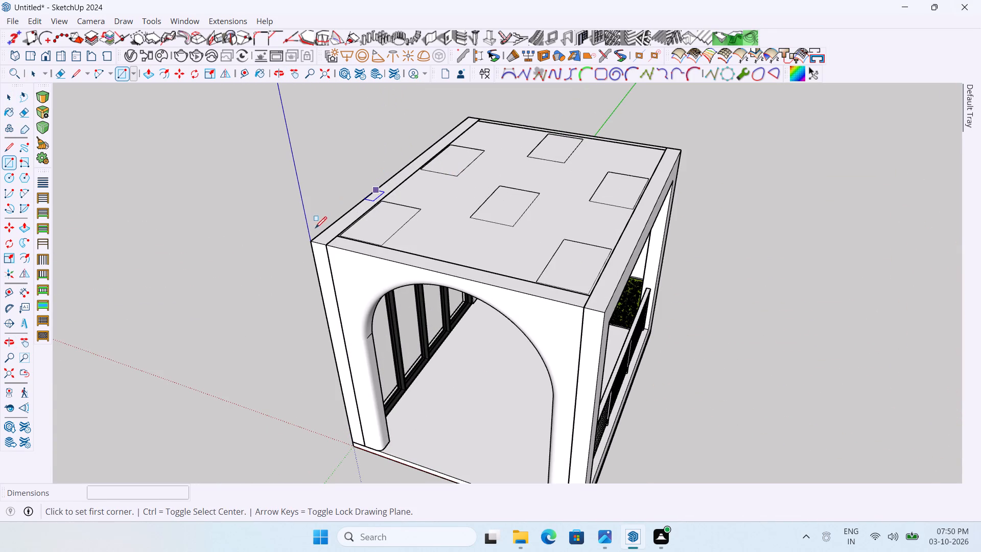
pyautogui.click(314, 241)
pyautogui.scroll(1, 664, 159)
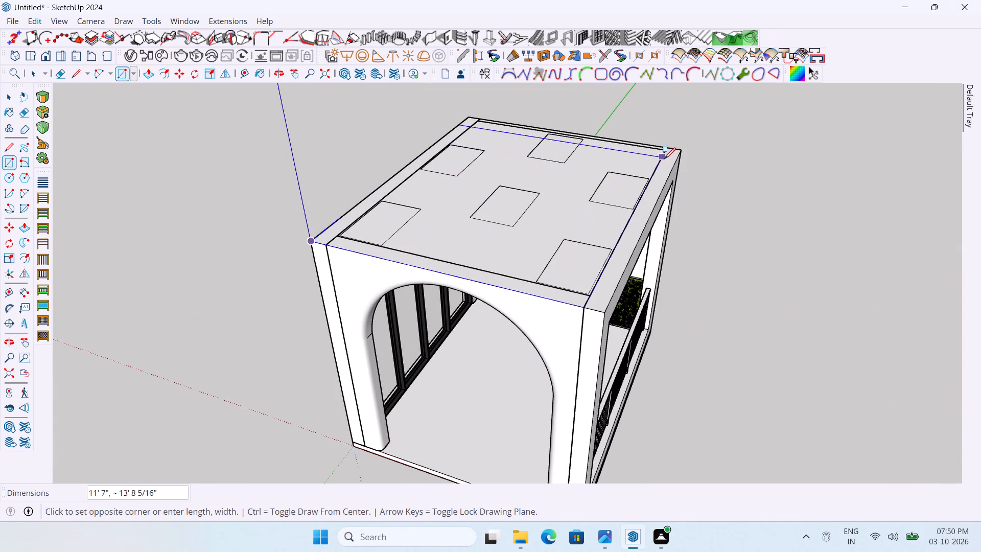
pyautogui.click(685, 149)
pyautogui.press('p')
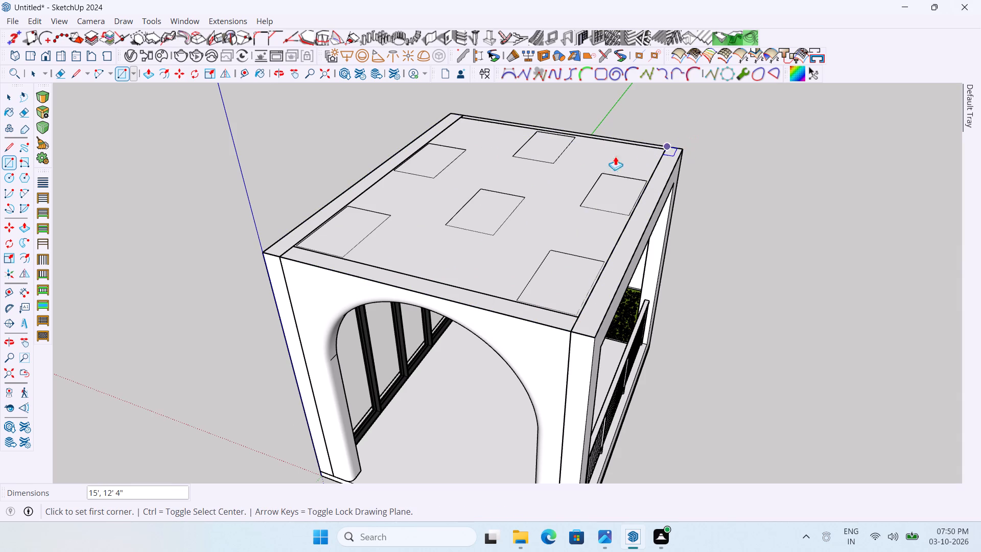
pyautogui.click(655, 187)
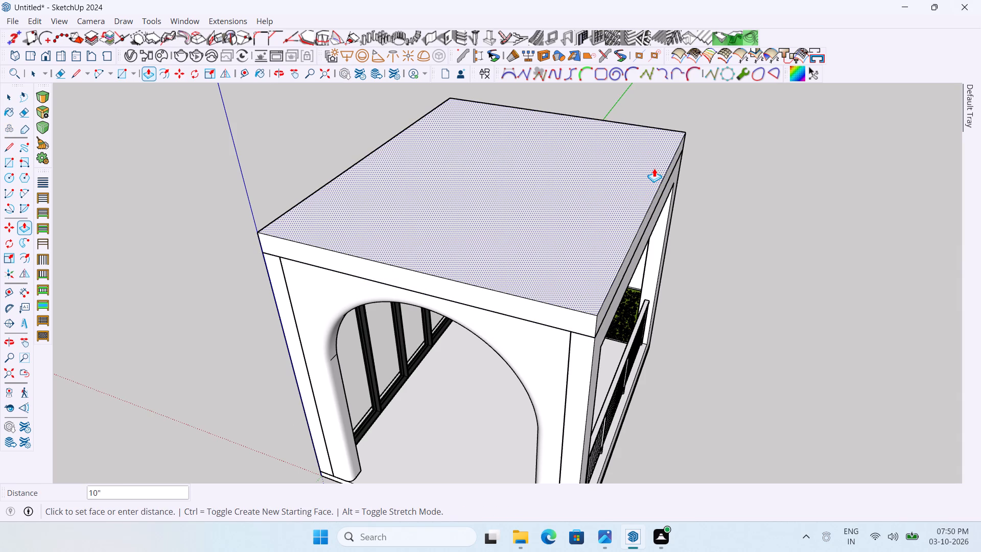
pyautogui.press('4')
pyautogui.press('Return')
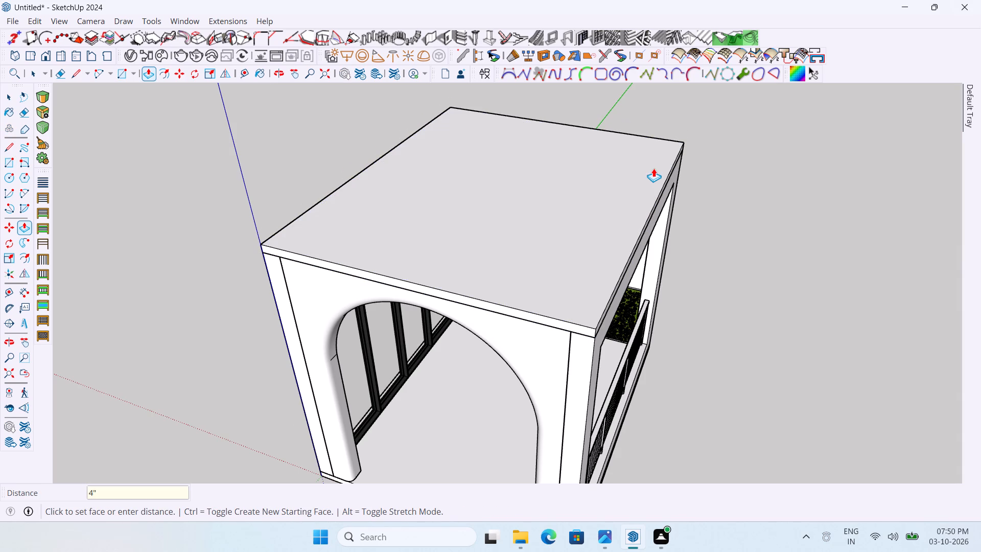
pyautogui.press('space')
pyautogui.click(798, 176)
# Examine the roofed room from the front, together with the reference picture beside it.
pyautogui.moveTo(753, 198); pyautogui.dragTo(755, 195, button='middle')
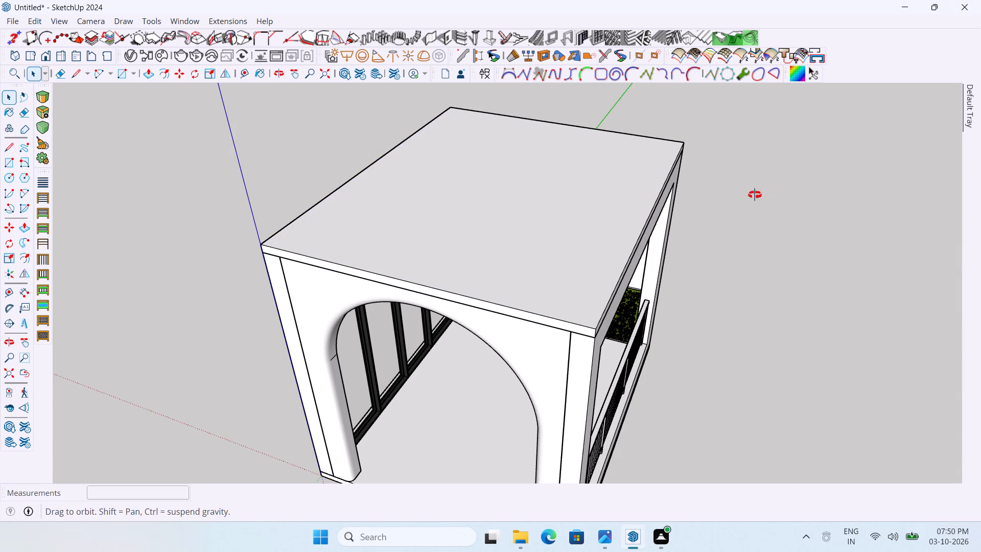
pyautogui.moveTo(755, 195); pyautogui.dragTo(782, 96, button='middle')
pyautogui.scroll(1, 782, 96)
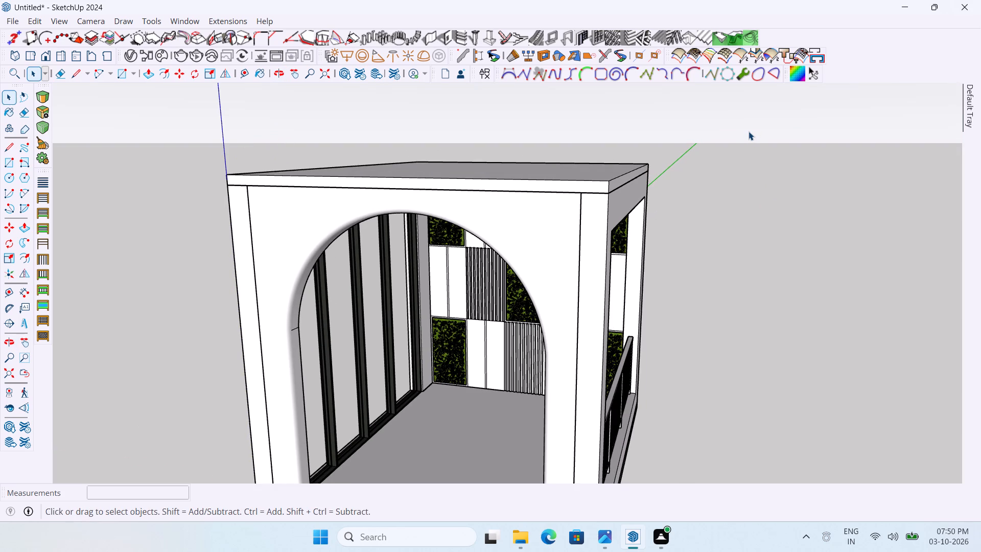
pyautogui.scroll(-4, 559, 135)
pyautogui.scroll(-3, 465, 139)
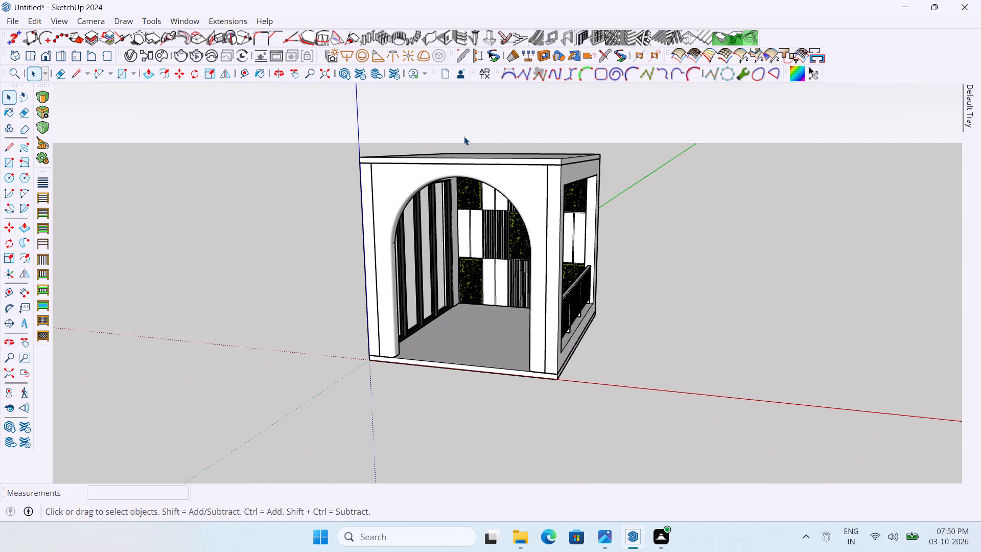
pyautogui.scroll(-11, 341, 164)
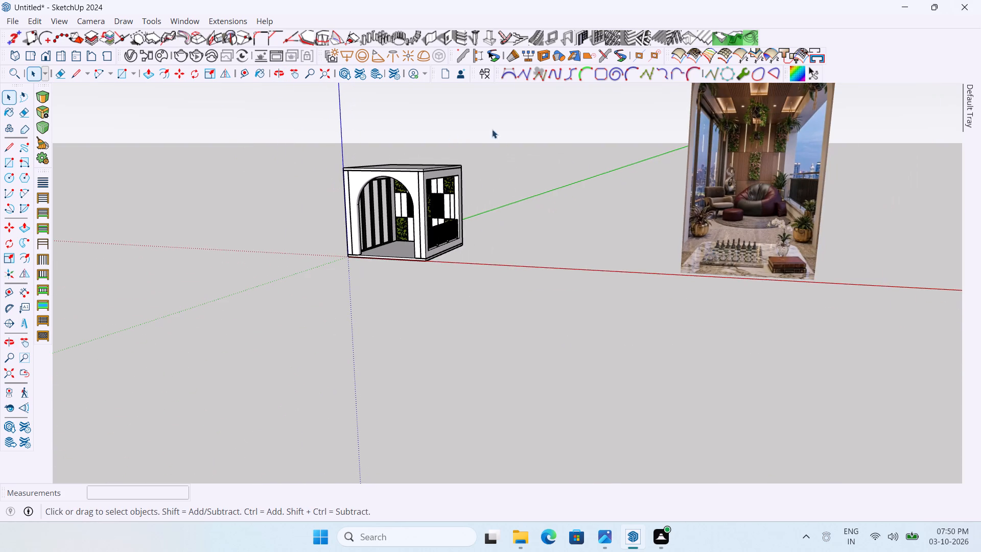
# Examine the hanging planters and the ceiling in the reference picture and compare them with the modelled room.
pyautogui.scroll(10, 773, 121)
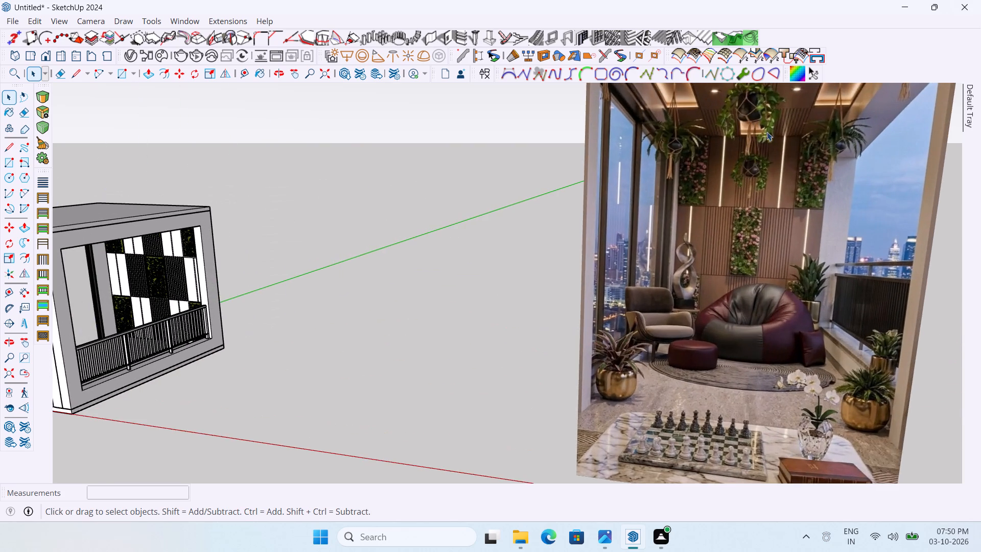
pyautogui.scroll(-11, 768, 139)
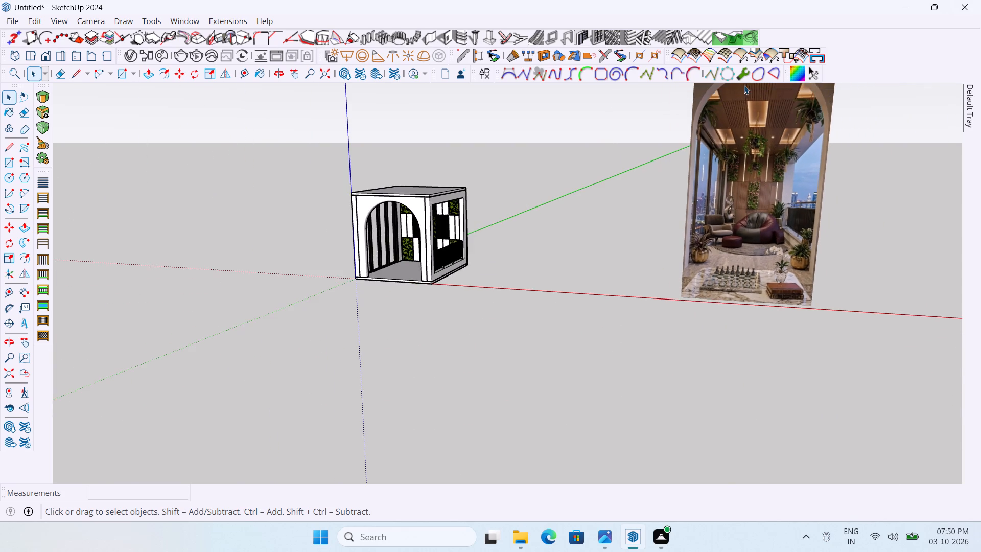
pyautogui.scroll(-5, 738, 132)
pyautogui.scroll(9, 755, 124)
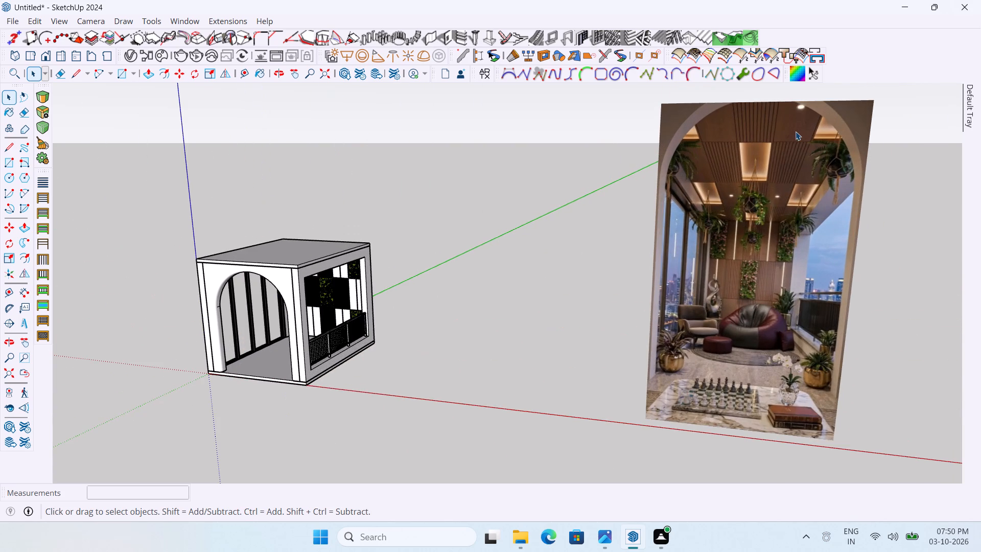
pyautogui.scroll(-4, 796, 131)
# Hide the arched front wall group to open up the interior.
pyautogui.scroll(13, 361, 224)
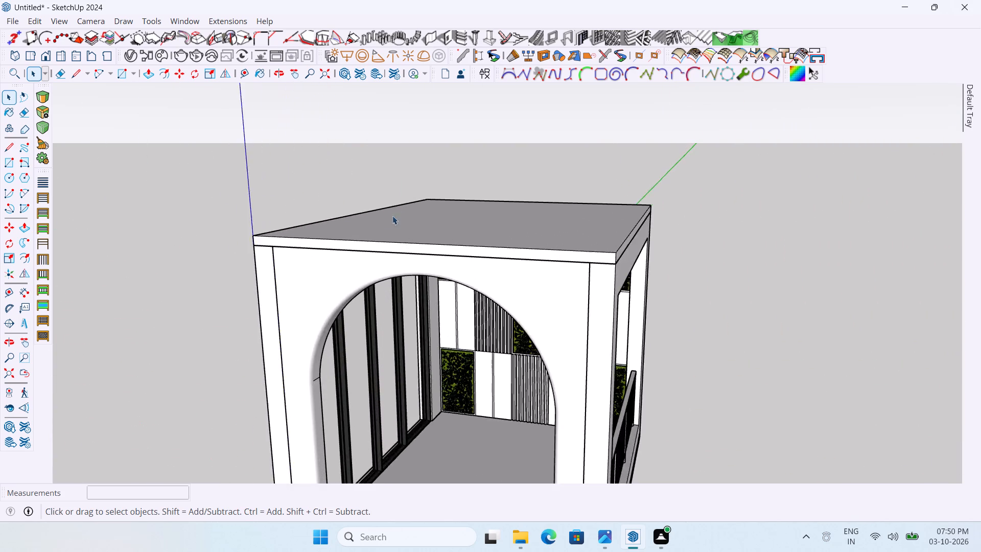
pyautogui.scroll(1, 401, 214)
pyautogui.moveTo(407, 206); pyautogui.dragTo(394, 60, button='middle')
pyautogui.scroll(-4, 432, 198)
pyautogui.click(430, 135)
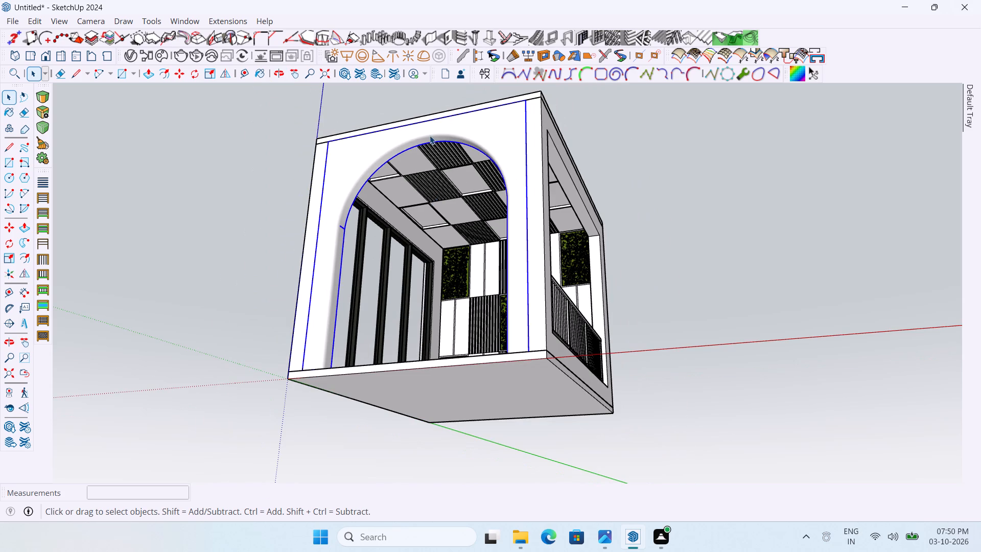
pyautogui.rightClick(430, 135)
pyautogui.click(480, 174)
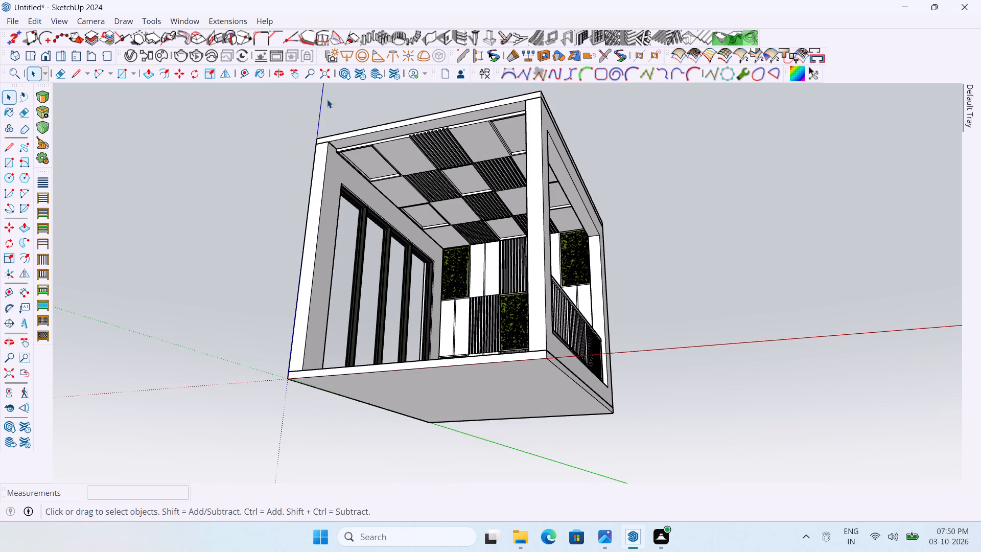
# Search 3D Warehouse for "hanging plant".
pyautogui.scroll(5, 329, 78)
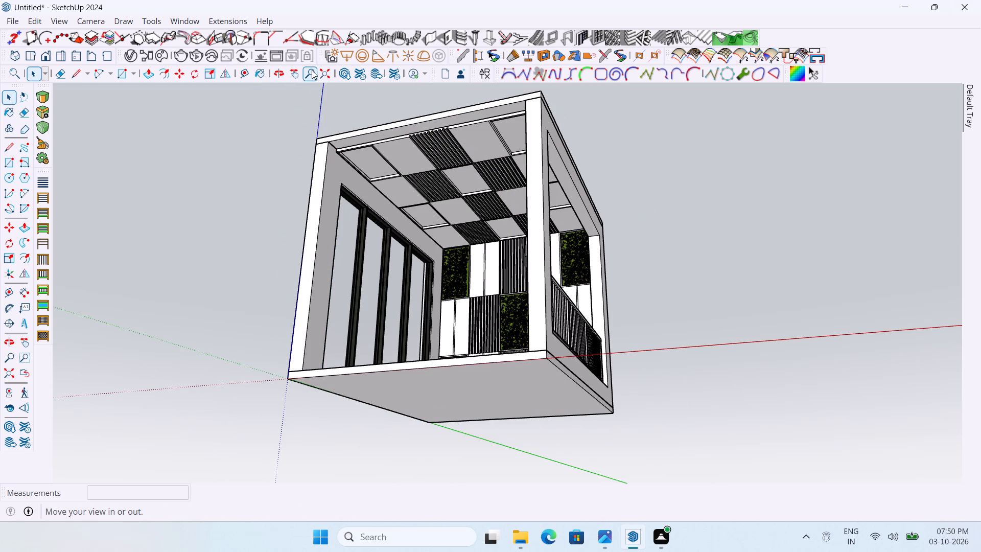
pyautogui.scroll(4, 373, 108)
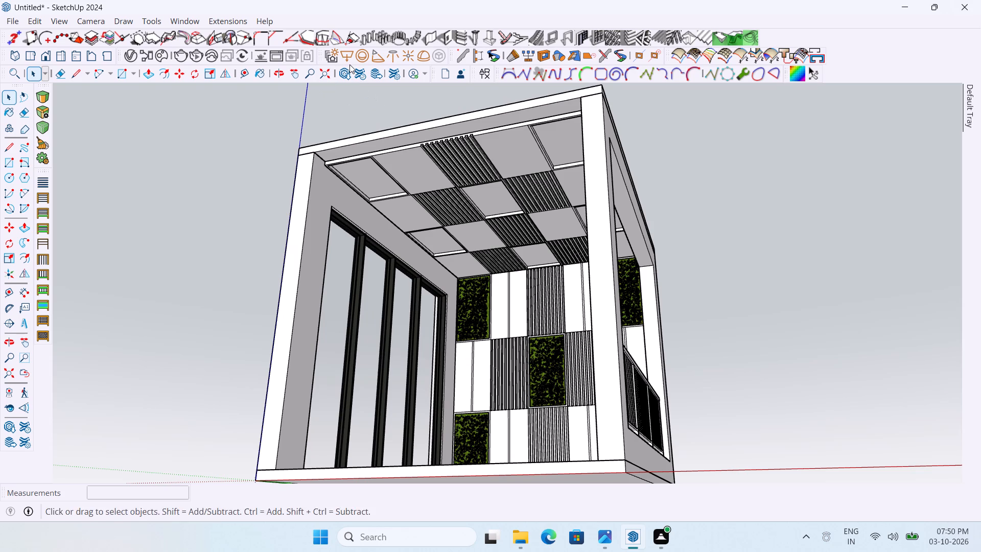
pyautogui.click(341, 70)
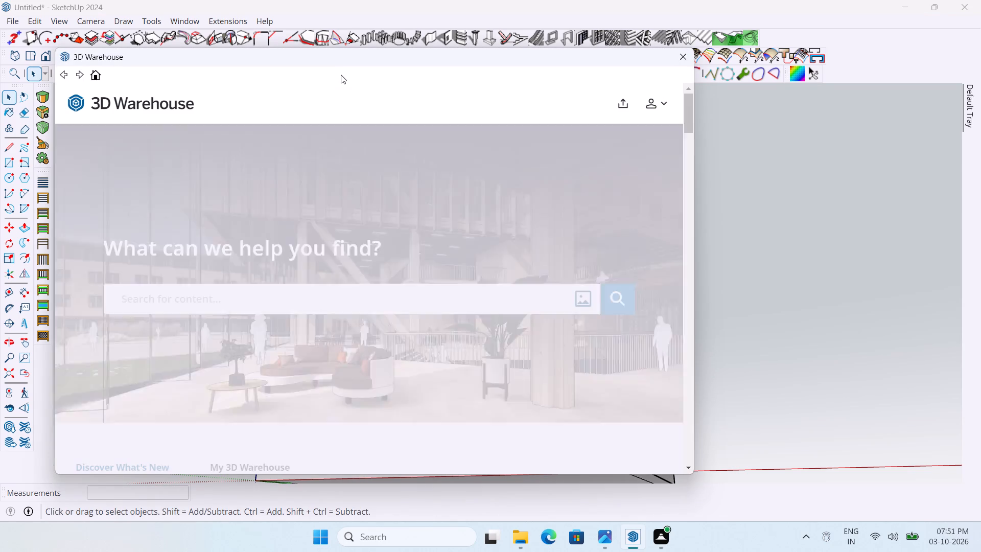
pyautogui.click(259, 309)
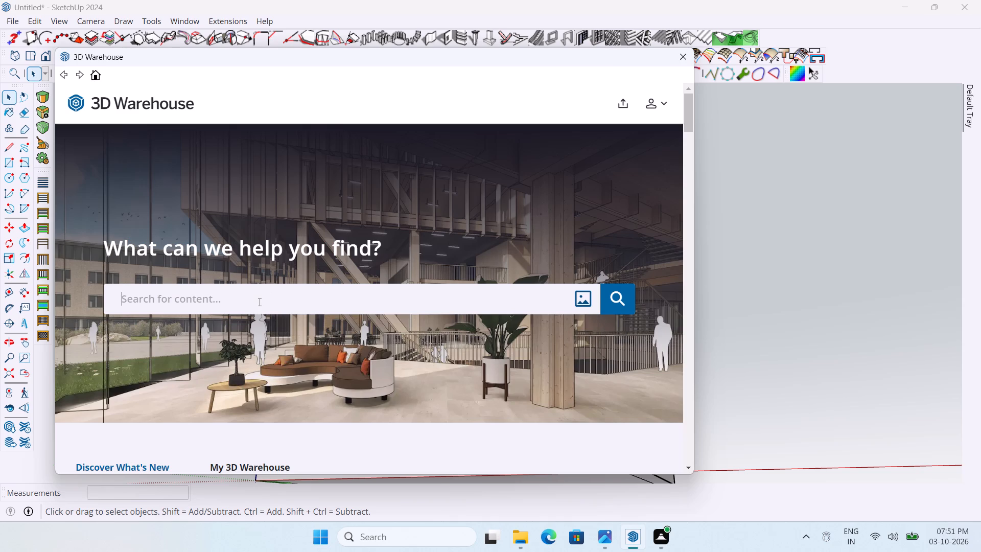
pyautogui.write('han')
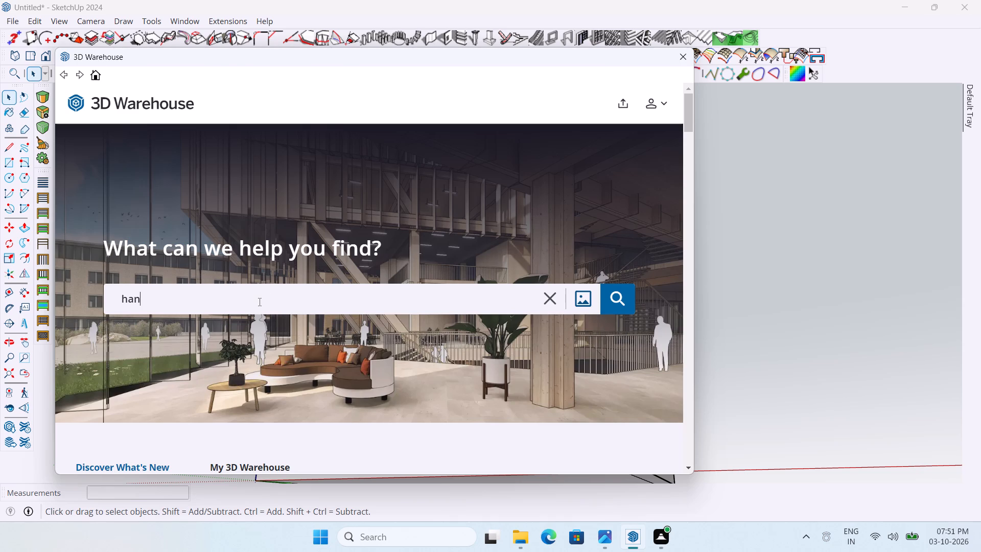
pyautogui.write('ging')
pyautogui.press('space')
pyautogui.write('plant')
pyautogui.click(618, 309)
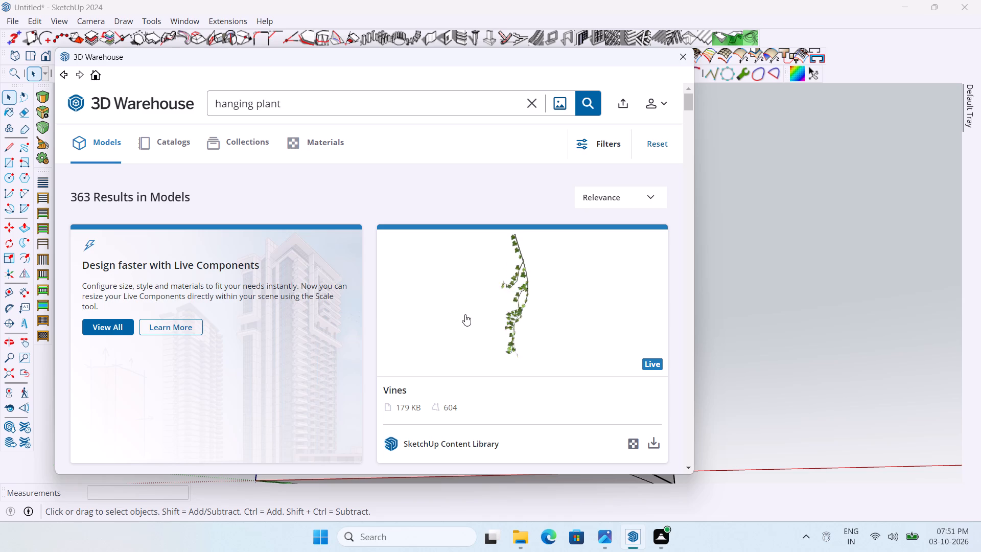
# Look through the hanging plant models for a suspended pot that matches the reference picture.
pyautogui.scroll(-3, 465, 314)
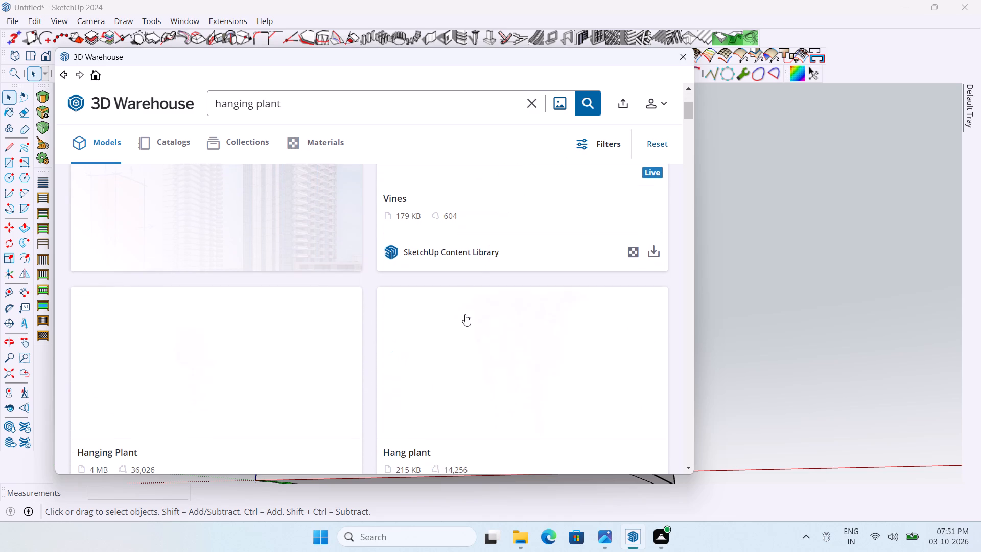
pyautogui.scroll(-7, 465, 314)
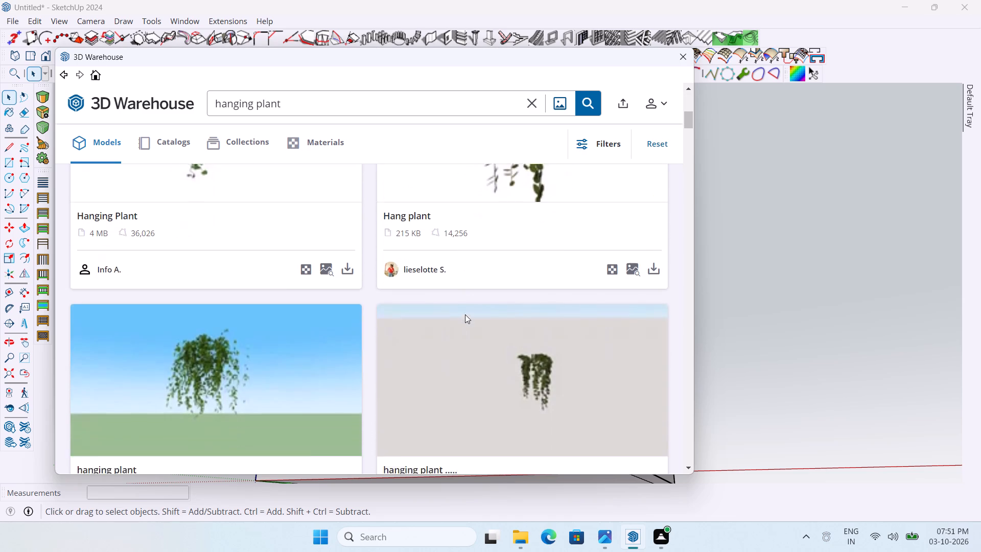
pyautogui.scroll(-1, 465, 314)
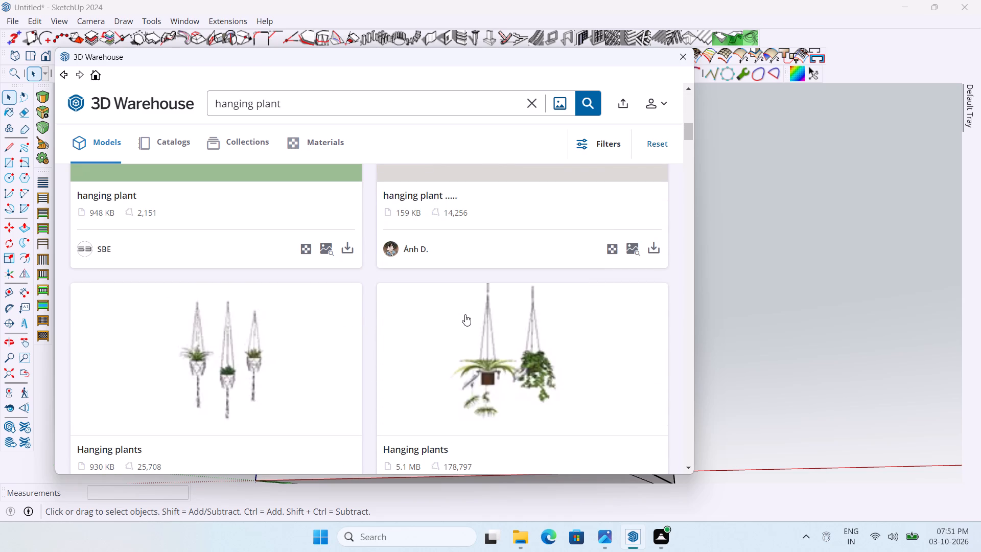
pyautogui.scroll(-6, 465, 314)
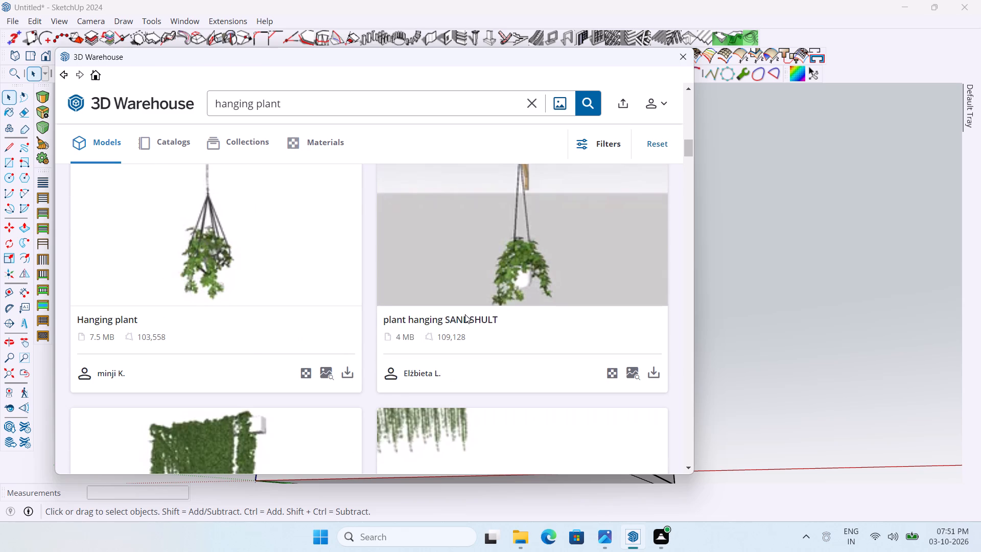
pyautogui.scroll(-9, 465, 314)
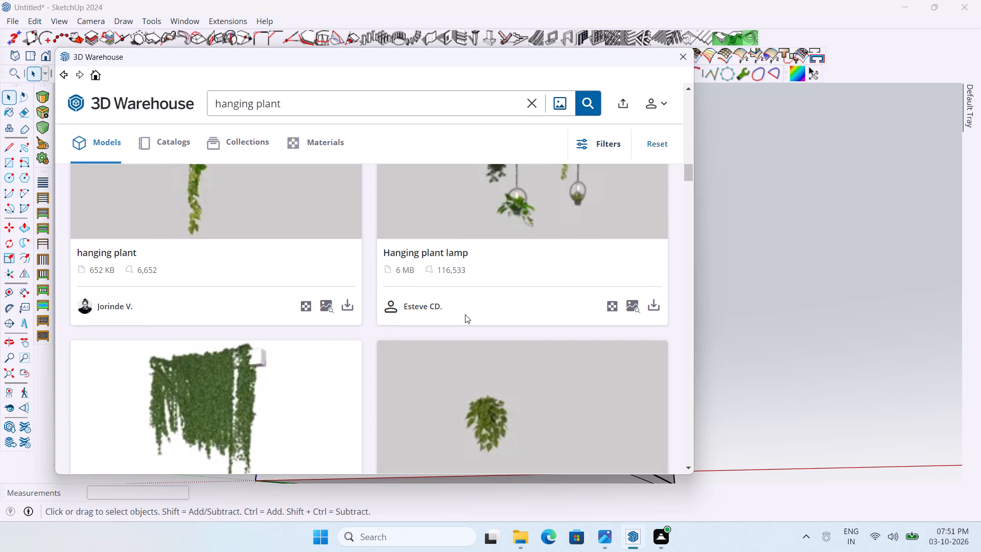
pyautogui.scroll(-10, 465, 314)
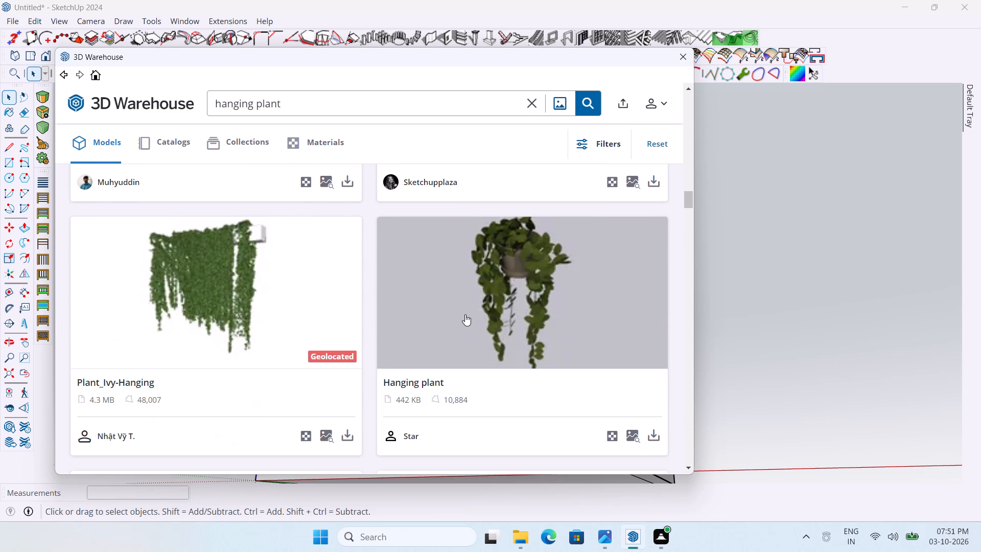
pyautogui.scroll(-9, 465, 314)
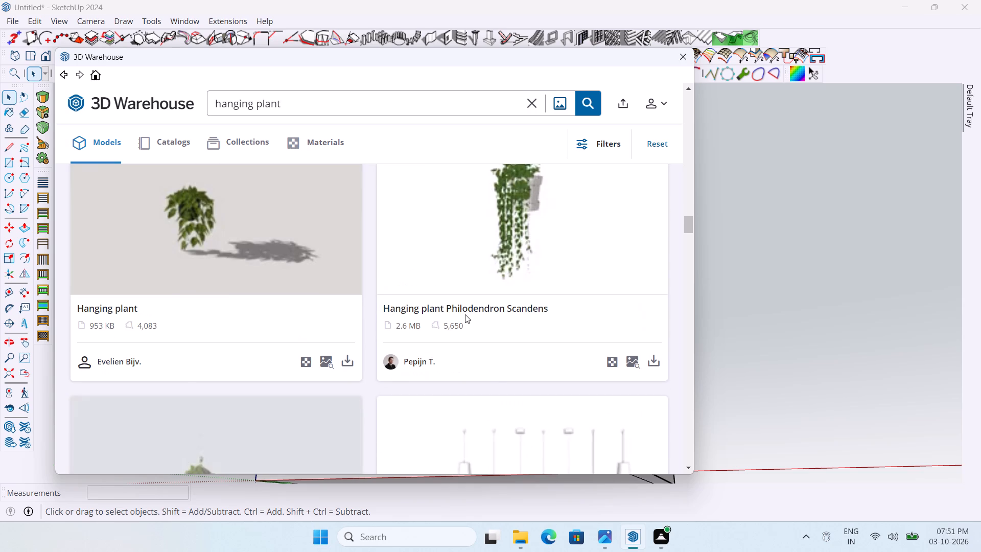
pyautogui.scroll(-7, 465, 314)
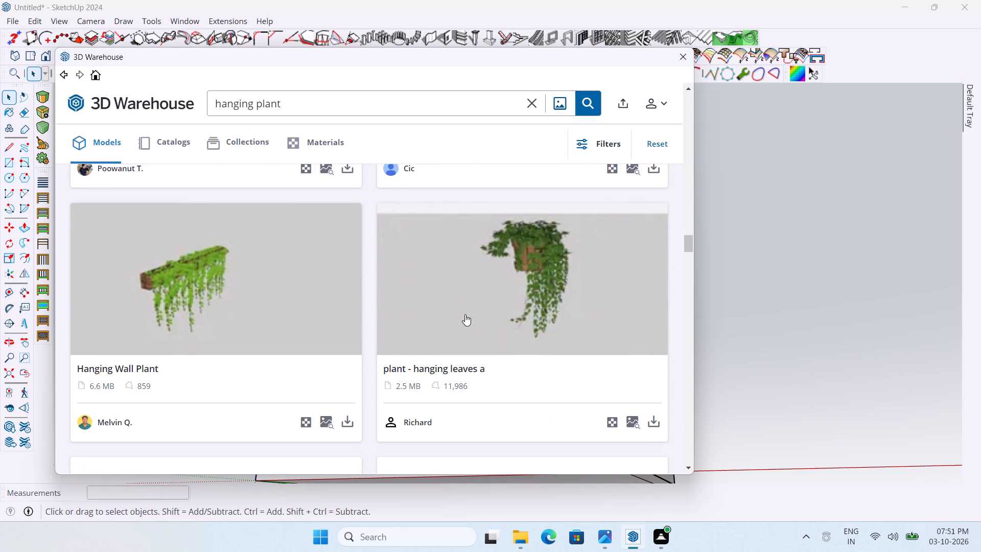
pyautogui.scroll(5, 465, 314)
pyautogui.scroll(-9, 465, 314)
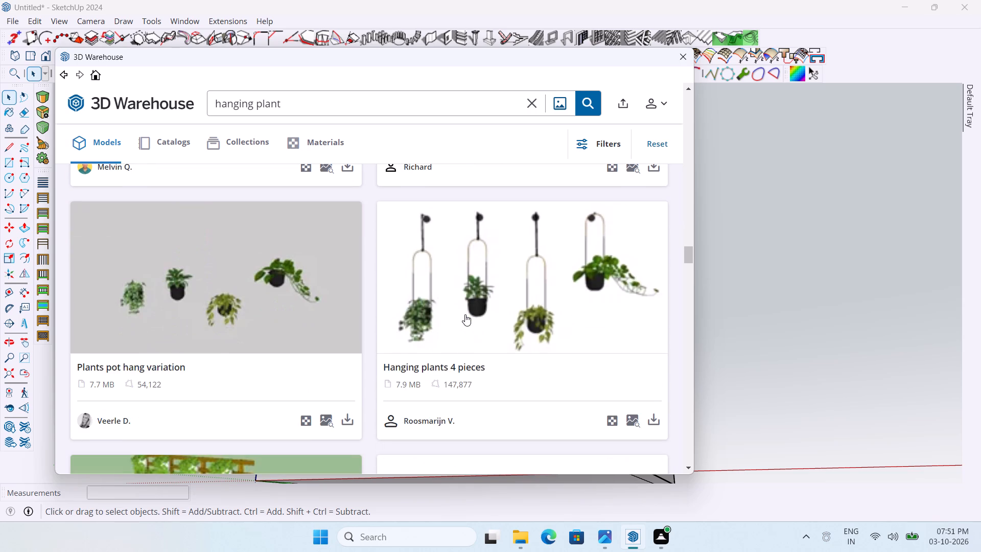
pyautogui.scroll(-9, 465, 314)
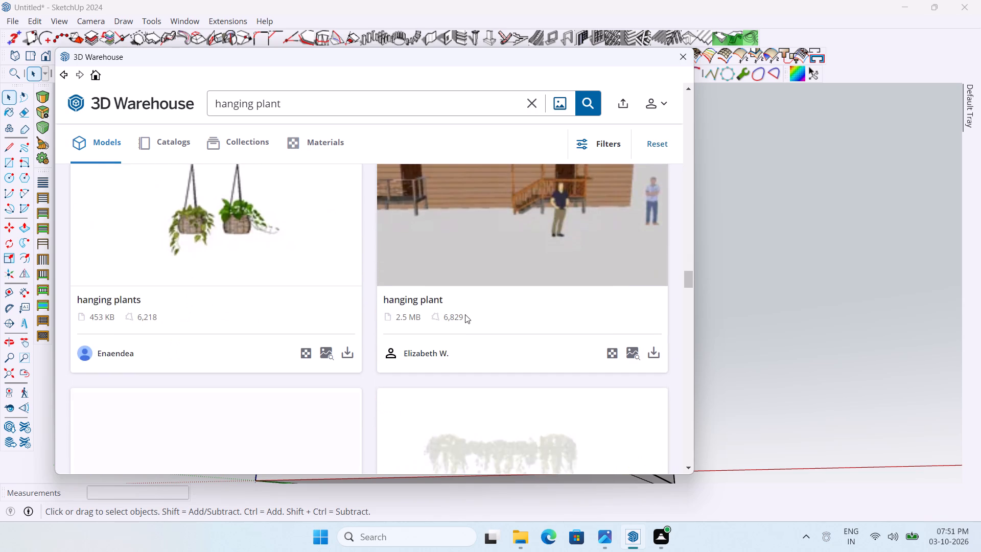
pyautogui.scroll(-7, 465, 314)
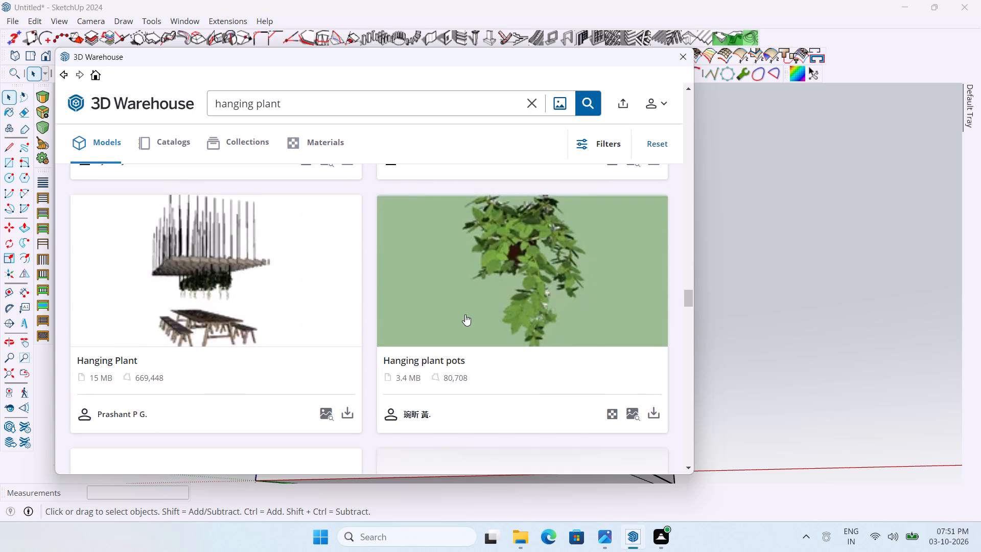
pyautogui.scroll(19, 465, 314)
pyautogui.scroll(7, 465, 314)
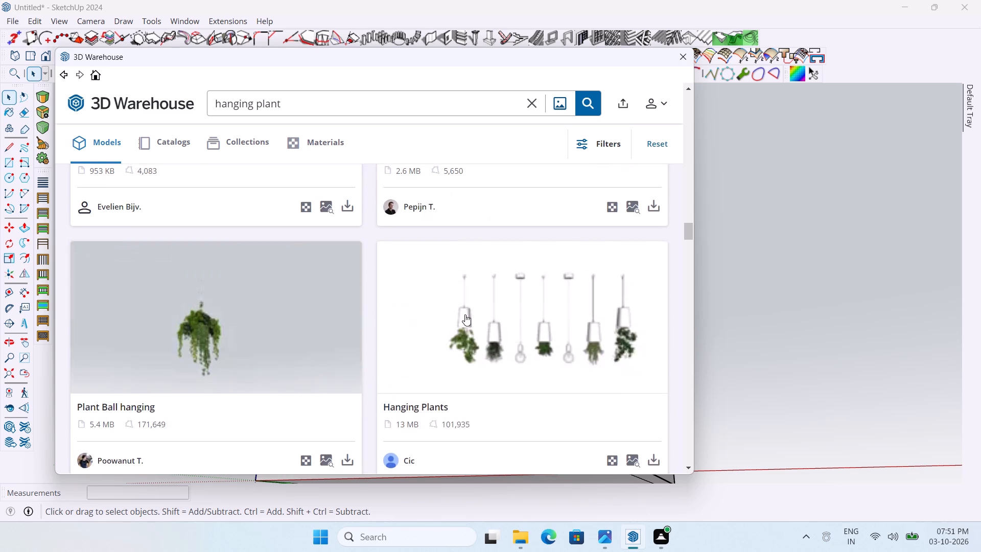
pyautogui.scroll(14, 465, 314)
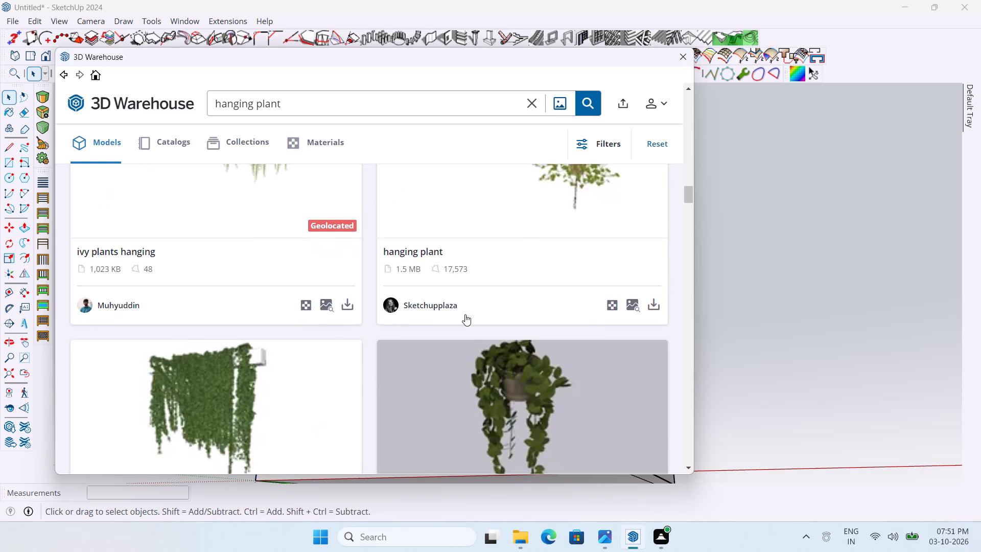
pyautogui.scroll(16, 465, 314)
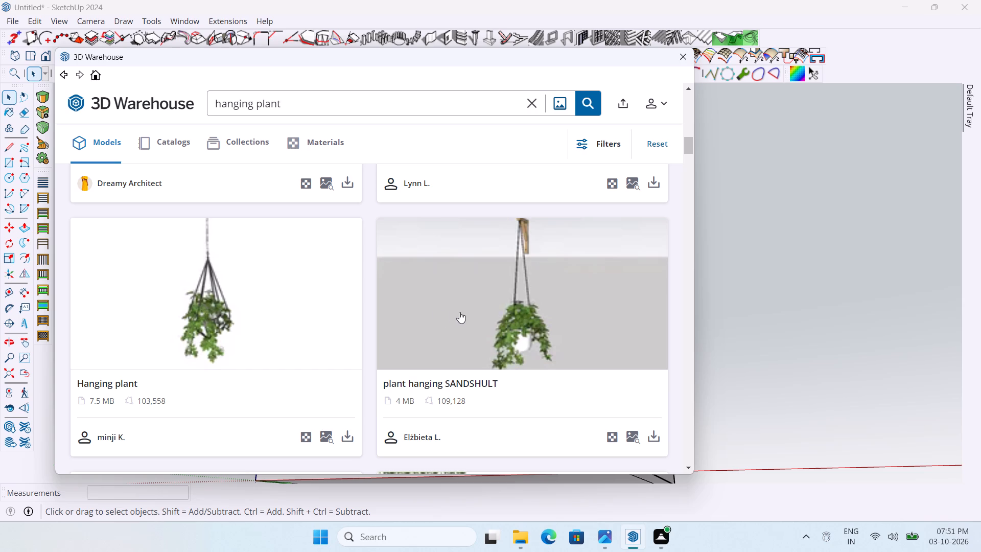
pyautogui.scroll(-1, 220, 343)
pyautogui.scroll(2, 220, 343)
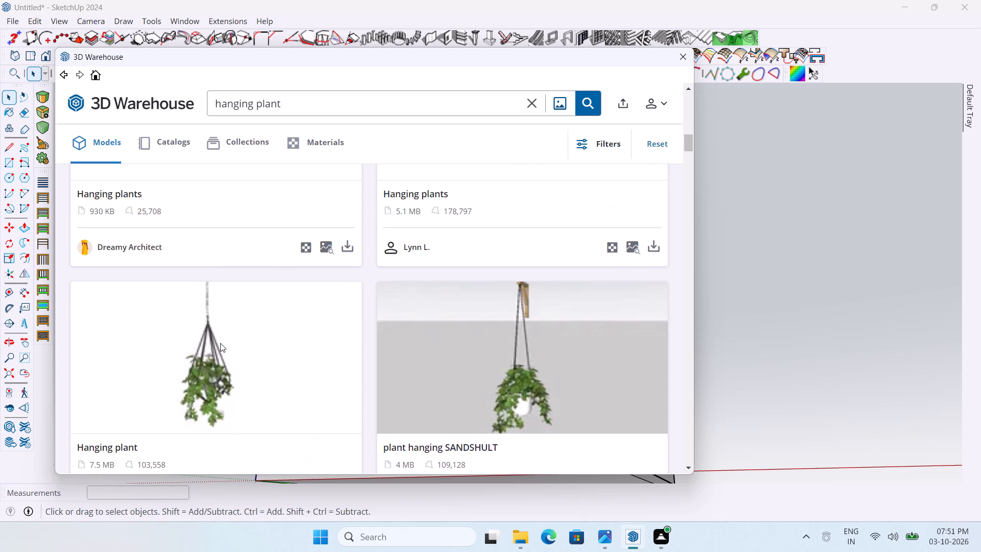
# Load the 7.5 MB "Hanging plant" model with the dark rope hanger from 3D Warehouse directly into the model.
pyautogui.scroll(-2, 220, 343)
pyautogui.click(349, 376)
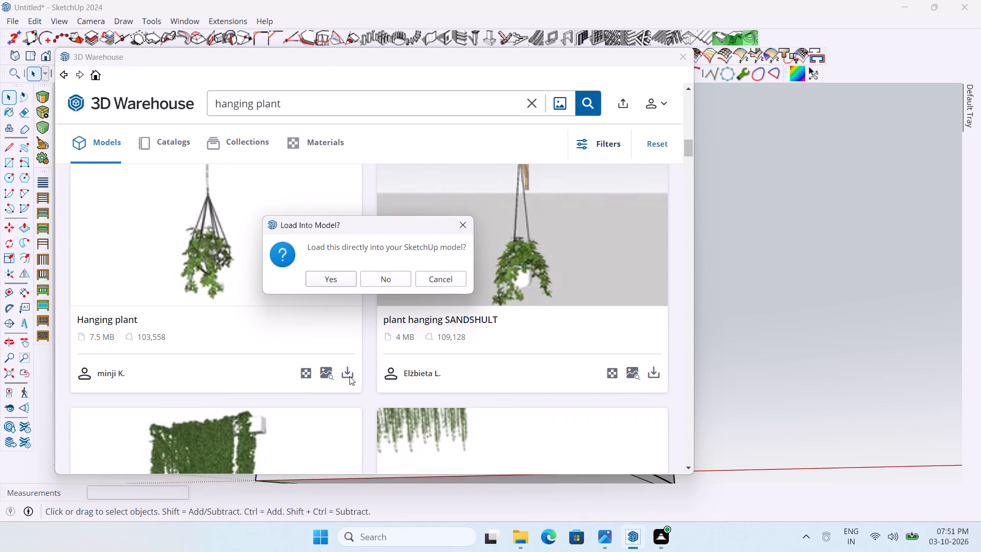
pyautogui.click(345, 282)
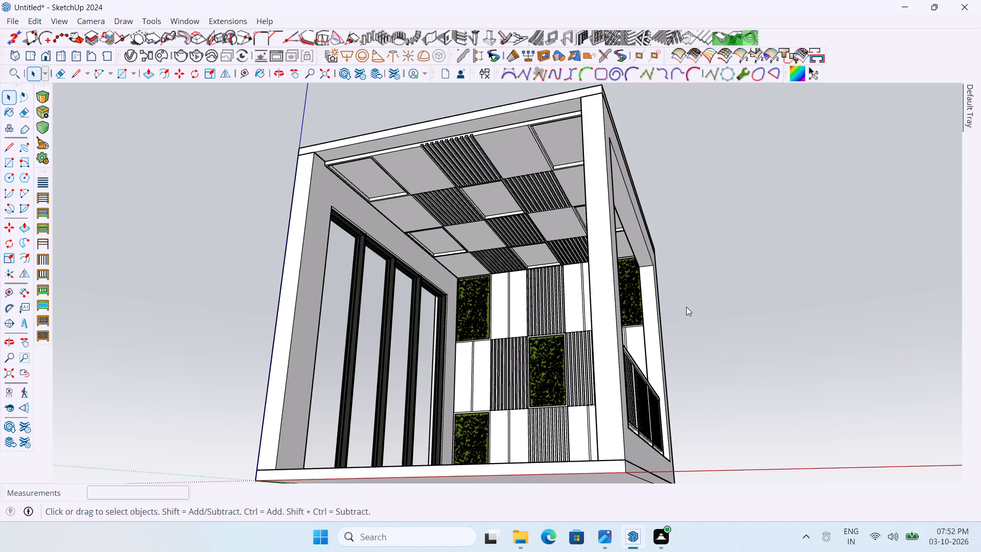
pyautogui.scroll(-5, 691, 295)
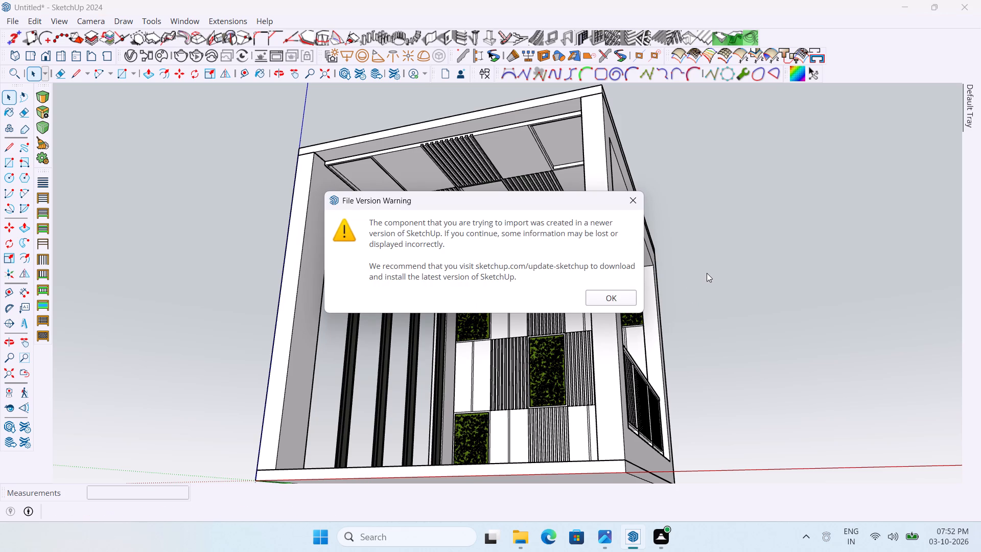
pyautogui.click(637, 297)
pyautogui.click(631, 295)
# Place the hanging plant in the open space outside the room, beside the railing side, and leave it deselected.
pyautogui.scroll(-4, 681, 294)
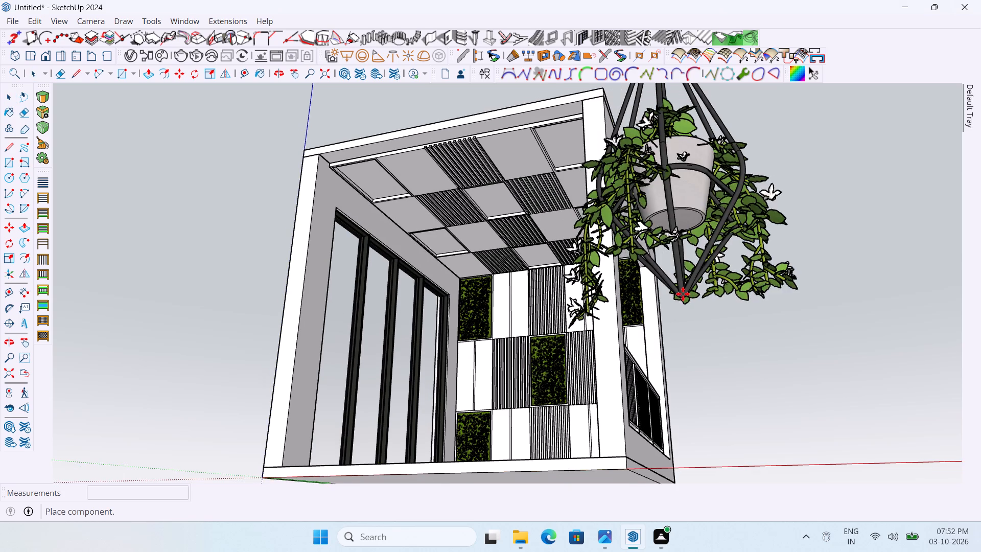
pyautogui.scroll(-14, 683, 294)
pyautogui.moveTo(683, 294); pyautogui.dragTo(720, 324, button='middle')
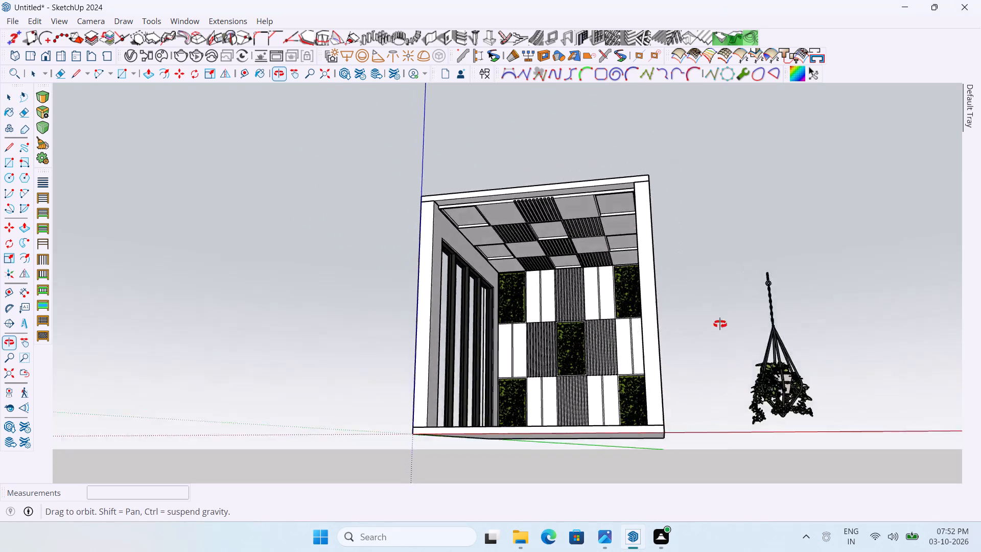
pyautogui.moveTo(720, 324); pyautogui.dragTo(733, 329, button='middle')
pyautogui.click(744, 310)
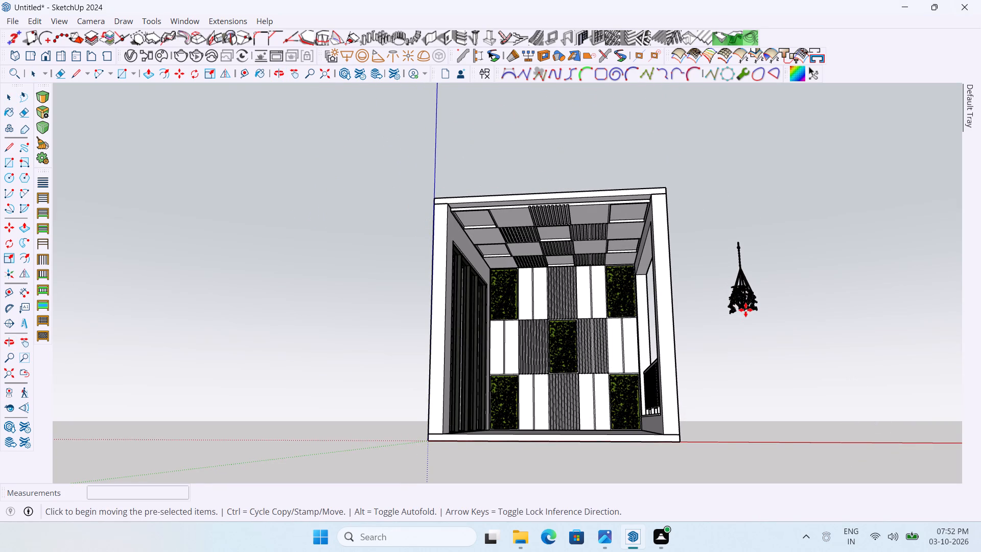
pyautogui.scroll(3, 728, 272)
pyautogui.scroll(2, 699, 240)
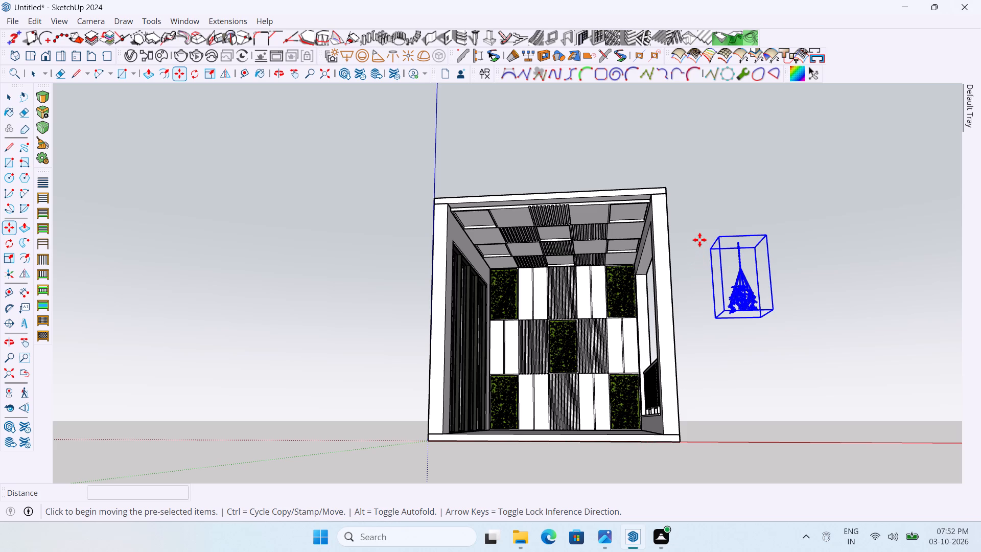
pyautogui.press('space')
pyautogui.press('Escape')
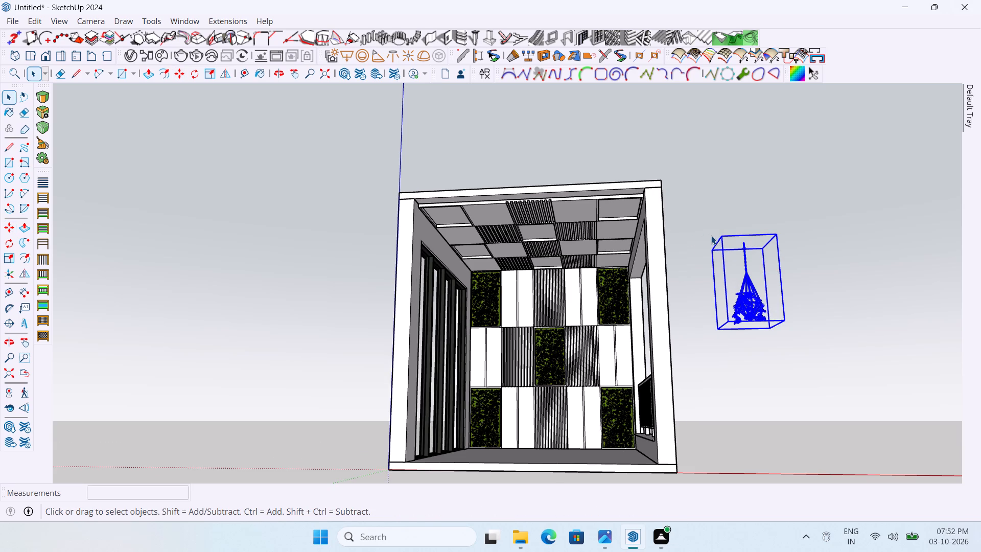
pyautogui.press('space')
pyautogui.click(725, 216)
# Open the ceiling group for editing and draw a diagonal line about 3' 10" across the front recessed panel on the railing side.
pyautogui.scroll(2, 712, 217)
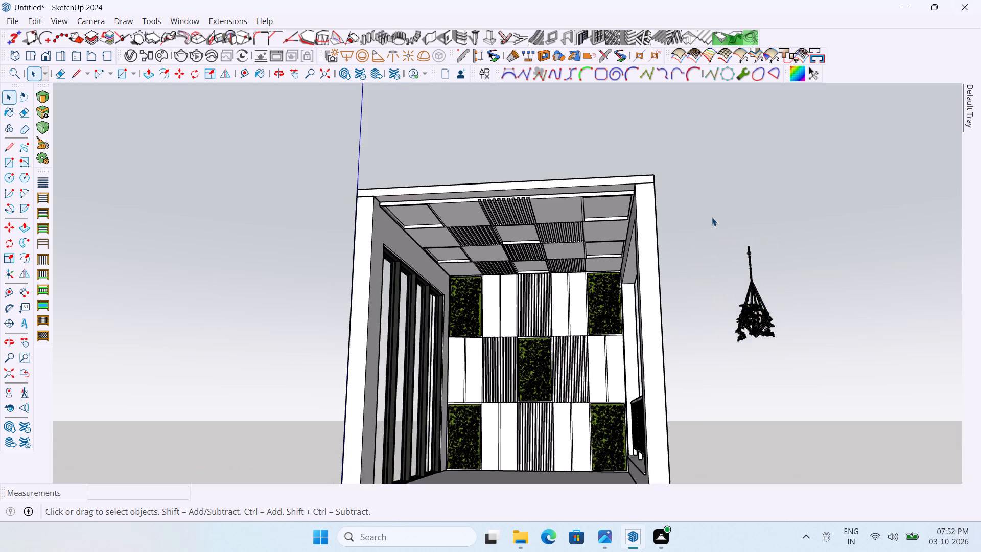
pyautogui.moveTo(712, 217); pyautogui.dragTo(712, 159, button='middle')
pyautogui.scroll(3, 541, 126)
pyautogui.scroll(1, 589, 146)
pyautogui.moveTo(608, 163); pyautogui.dragTo(610, 107, button='middle')
pyautogui.scroll(3, 589, 116)
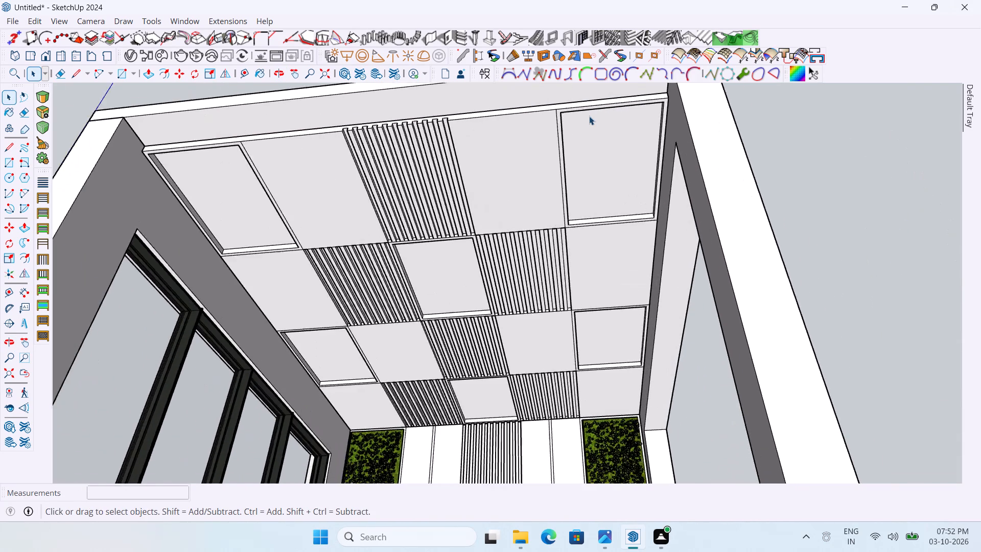
pyautogui.scroll(4, 589, 116)
pyautogui.moveTo(475, 148); pyautogui.dragTo(452, 135, button='middle')
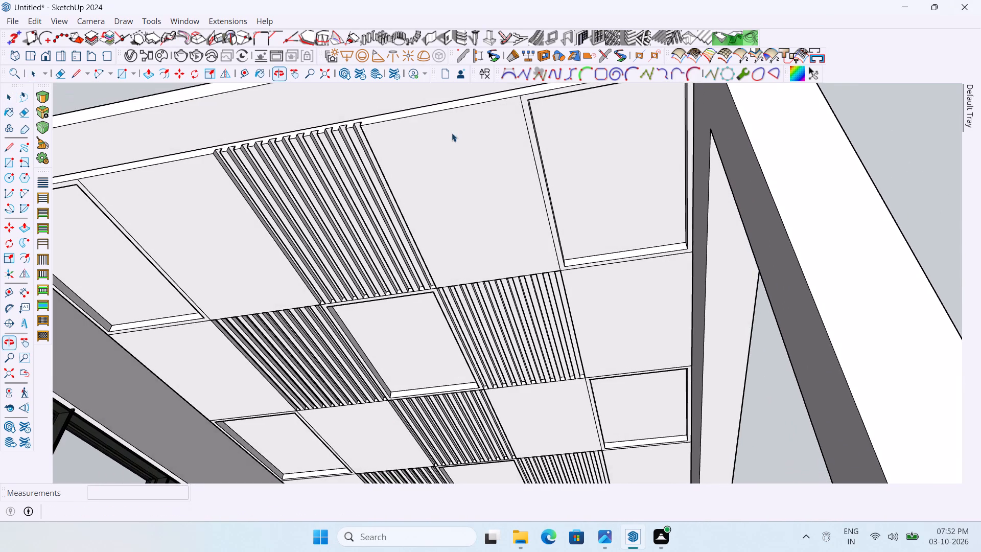
pyautogui.scroll(-2, 475, 273)
pyautogui.doubleClick(503, 183)
pyautogui.scroll(3, 536, 155)
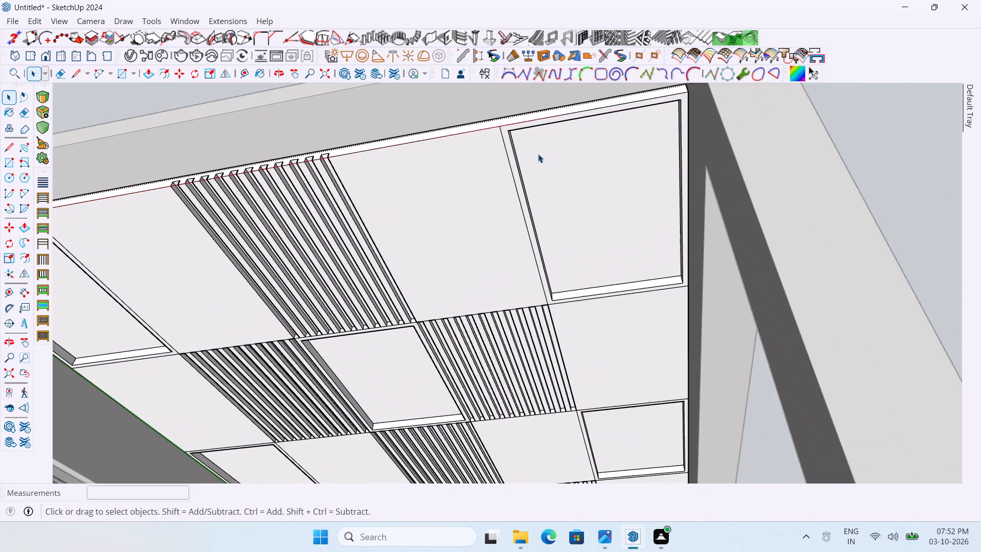
pyautogui.moveTo(528, 148); pyautogui.dragTo(500, 98, button='middle')
pyautogui.scroll(3, 528, 162)
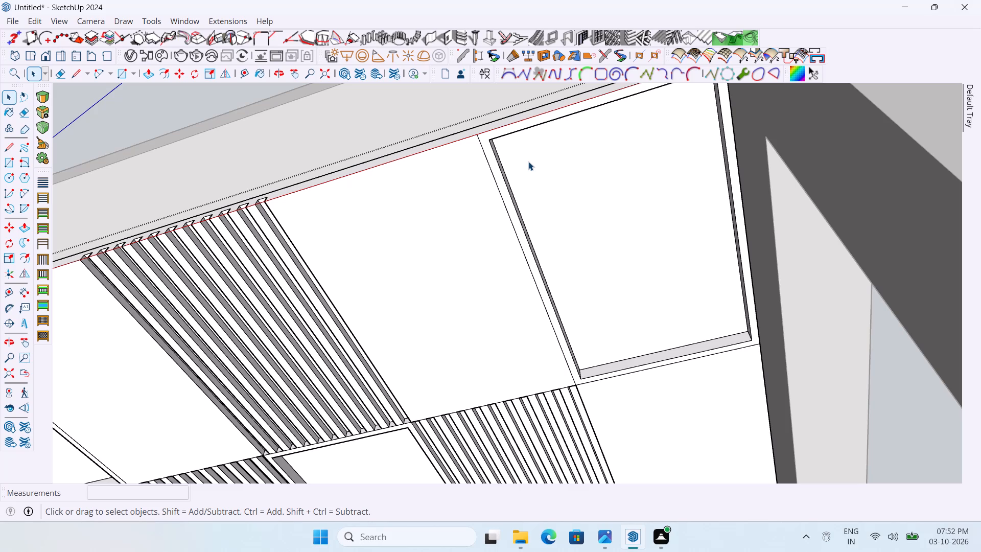
pyautogui.press('l')
pyautogui.scroll(2, 667, 301)
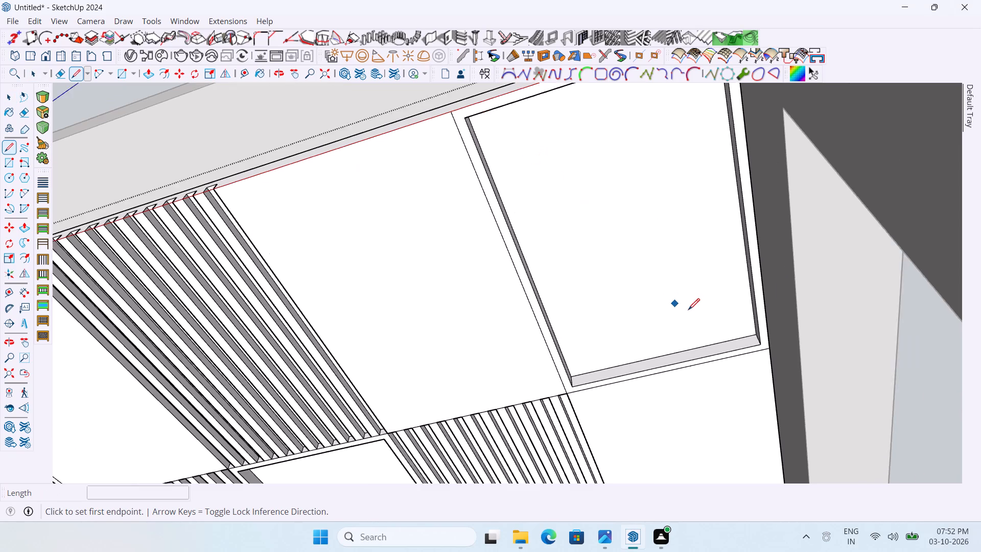
pyautogui.scroll(3, 754, 340)
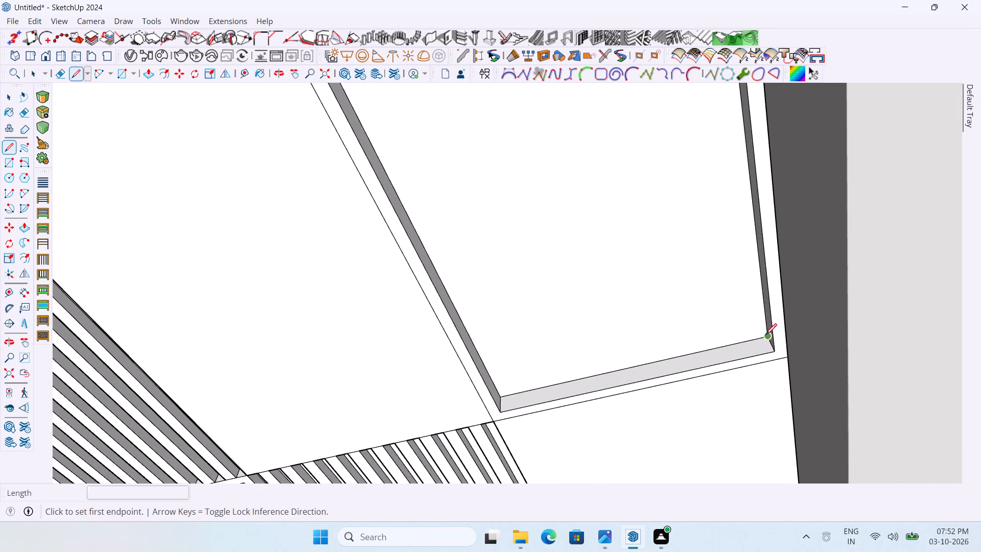
pyautogui.click(765, 335)
pyautogui.scroll(-5, 676, 333)
pyautogui.scroll(2, 477, 132)
pyautogui.moveTo(477, 148); pyautogui.dragTo(452, 89, button='middle')
pyautogui.scroll(8, 446, 166)
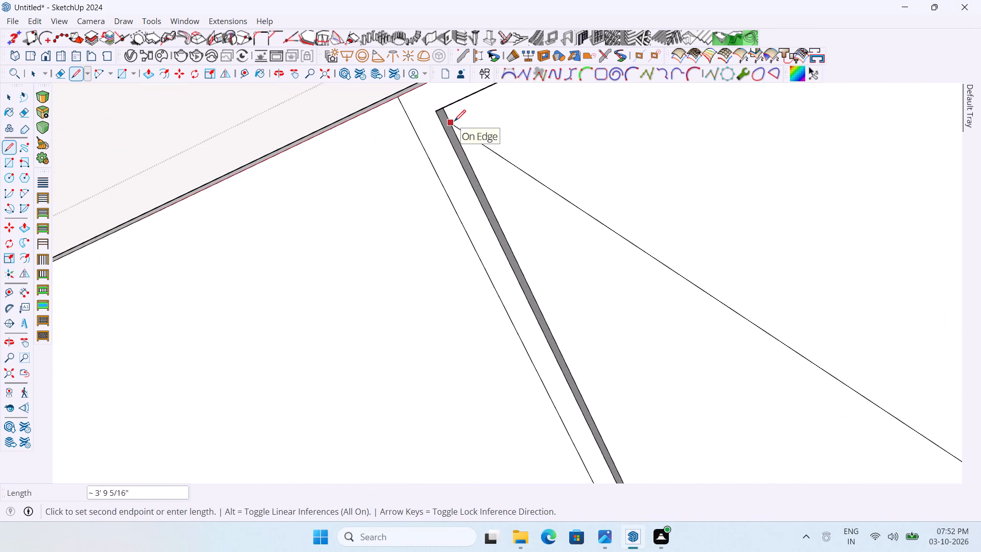
pyautogui.scroll(1, 454, 121)
pyautogui.moveTo(454, 121); pyautogui.dragTo(398, 81, button='middle')
pyautogui.click(400, 121)
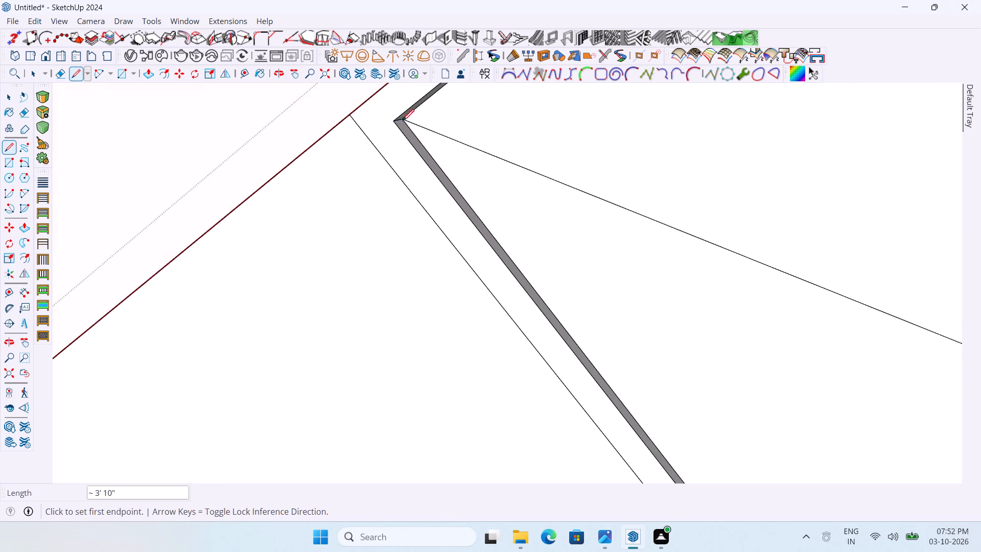
# Draw a diagonal line between opposite inner corners of the front recessed ceiling panel on the glazed-door side.
pyautogui.scroll(-19, 576, 156)
pyautogui.scroll(-3, 588, 181)
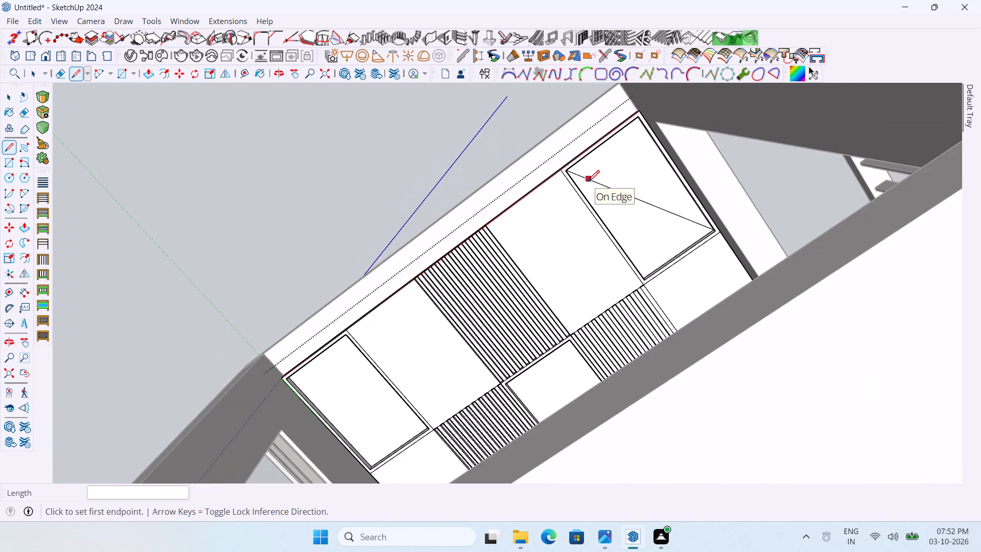
pyautogui.scroll(-1, 377, 359)
pyautogui.moveTo(421, 359); pyautogui.dragTo(463, 446, button='middle')
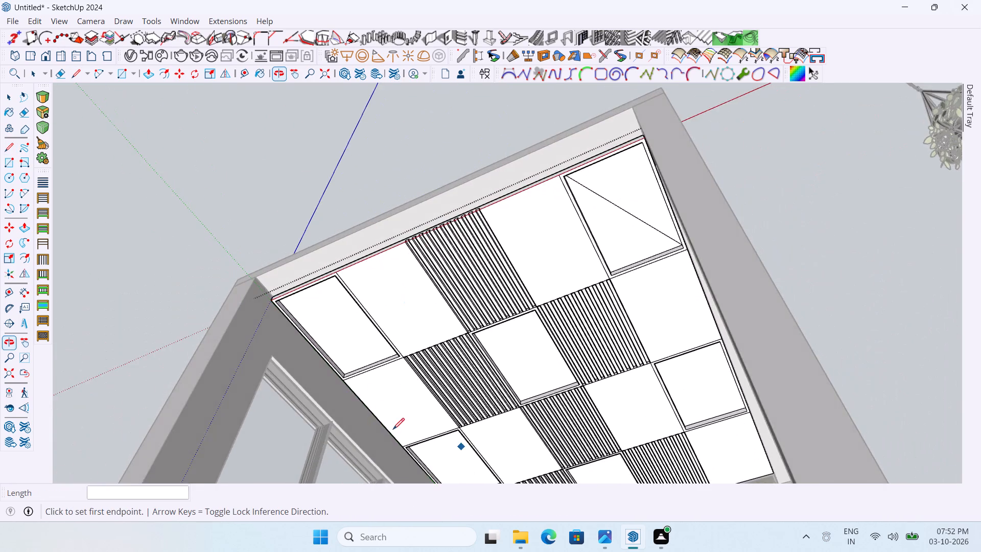
pyautogui.scroll(8, 353, 382)
pyautogui.click(338, 370)
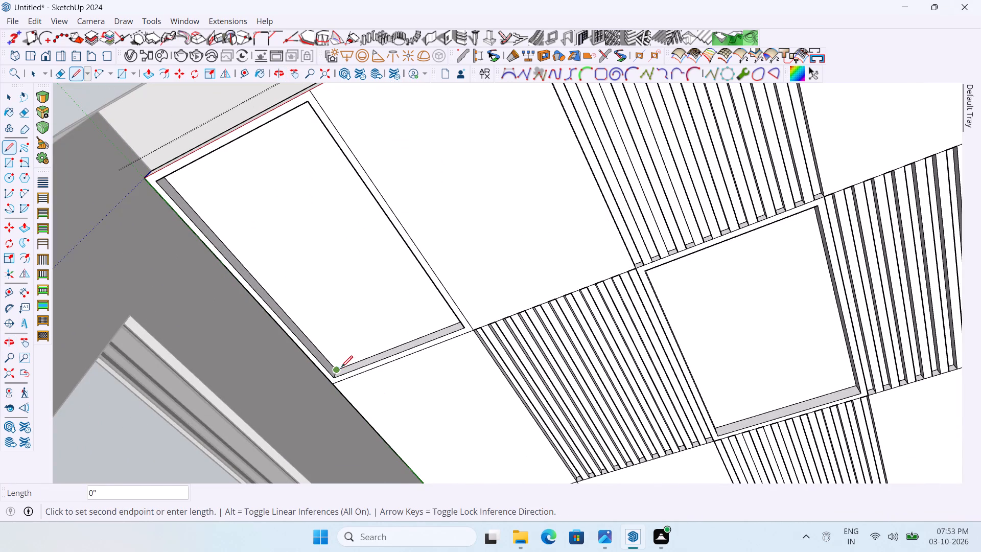
pyautogui.scroll(-5, 378, 311)
pyautogui.moveTo(377, 311); pyautogui.dragTo(709, 303, button='middle')
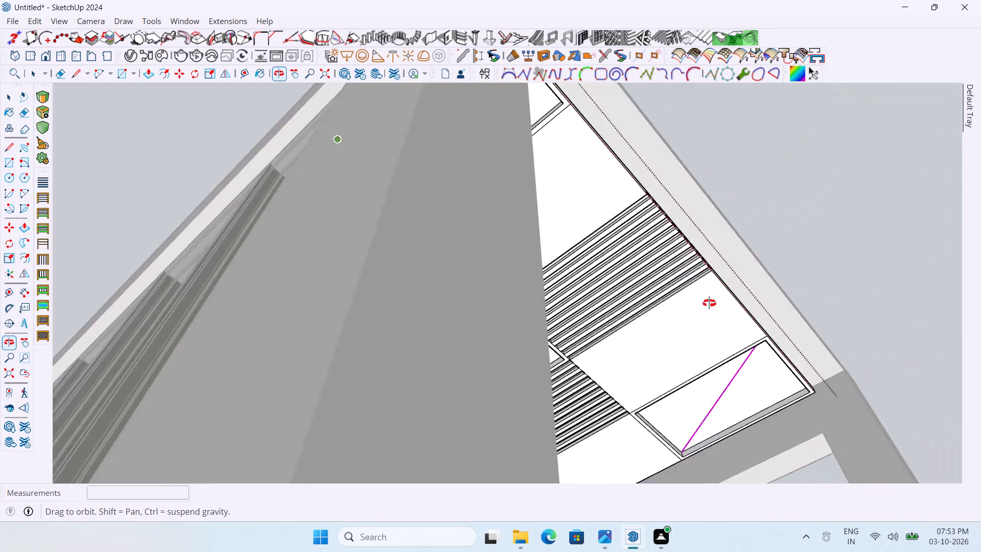
pyautogui.moveTo(709, 303); pyautogui.dragTo(694, 267, button='middle')
pyautogui.scroll(11, 522, 109)
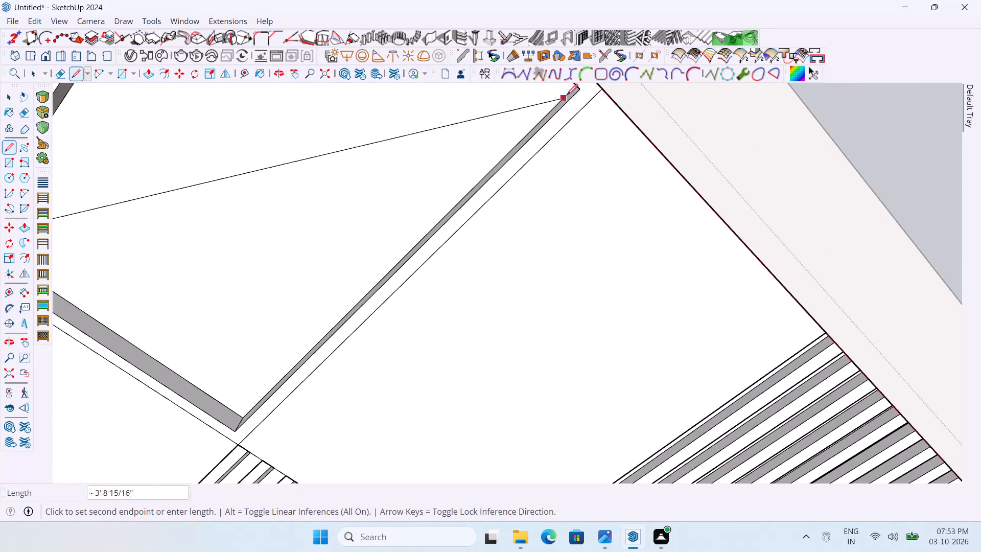
pyautogui.click(572, 89)
# Draw a diagonal line across the central recessed ceiling panel in the second row, between its opposite inner corners.
pyautogui.scroll(-5, 563, 150)
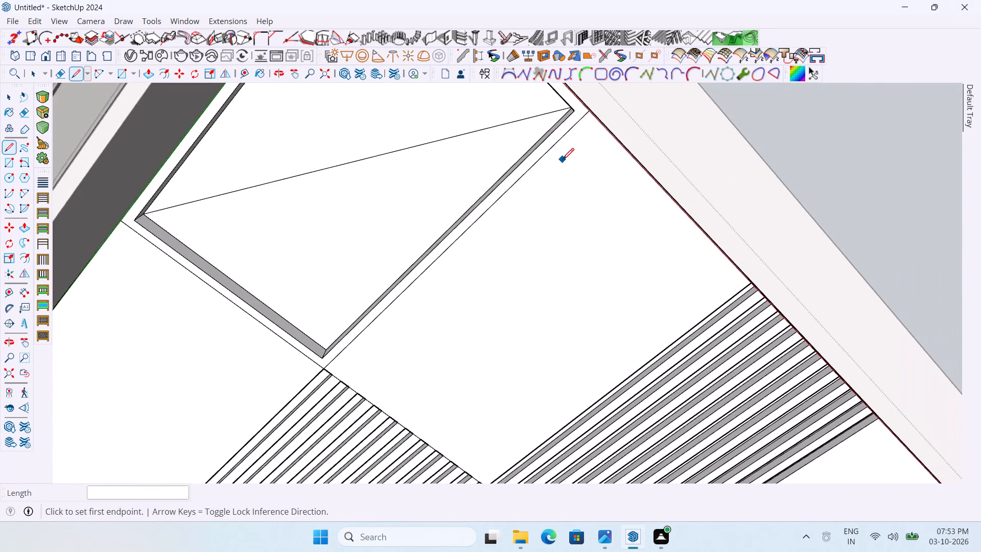
pyautogui.moveTo(556, 166); pyautogui.dragTo(415, 278, button='middle')
pyautogui.scroll(-3, 406, 209)
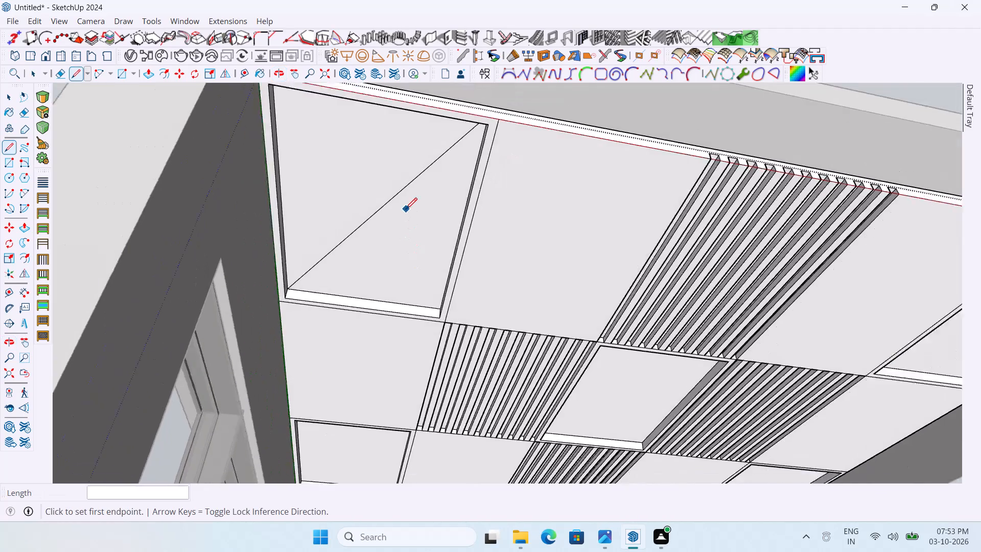
pyautogui.scroll(-3, 406, 209)
pyautogui.scroll(4, 596, 352)
pyautogui.moveTo(593, 349); pyautogui.dragTo(409, 235, button='middle')
pyautogui.scroll(1, 572, 339)
pyautogui.scroll(2, 470, 271)
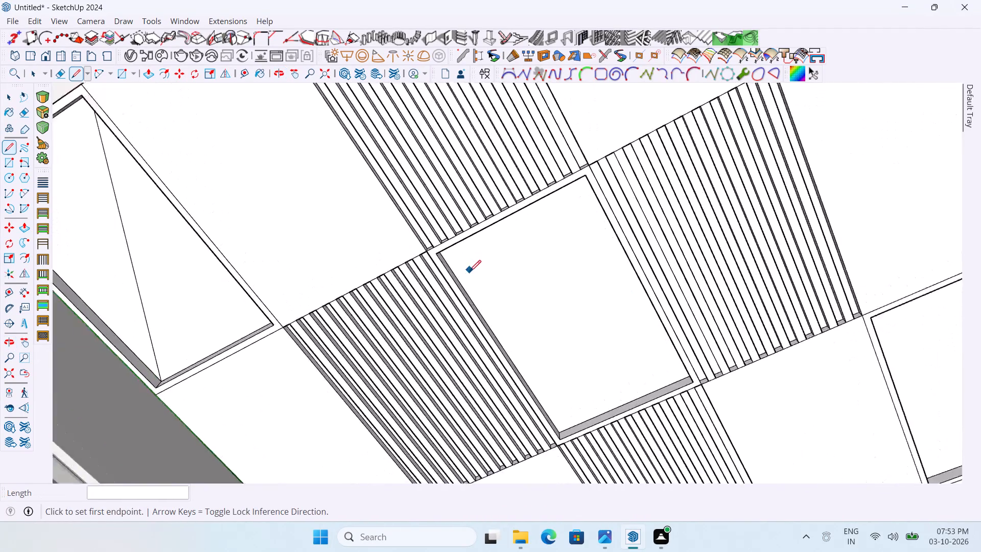
pyautogui.scroll(2, 470, 271)
pyautogui.moveTo(468, 267); pyautogui.dragTo(348, 211, button='middle')
pyautogui.scroll(1, 398, 185)
pyautogui.scroll(2, 451, 309)
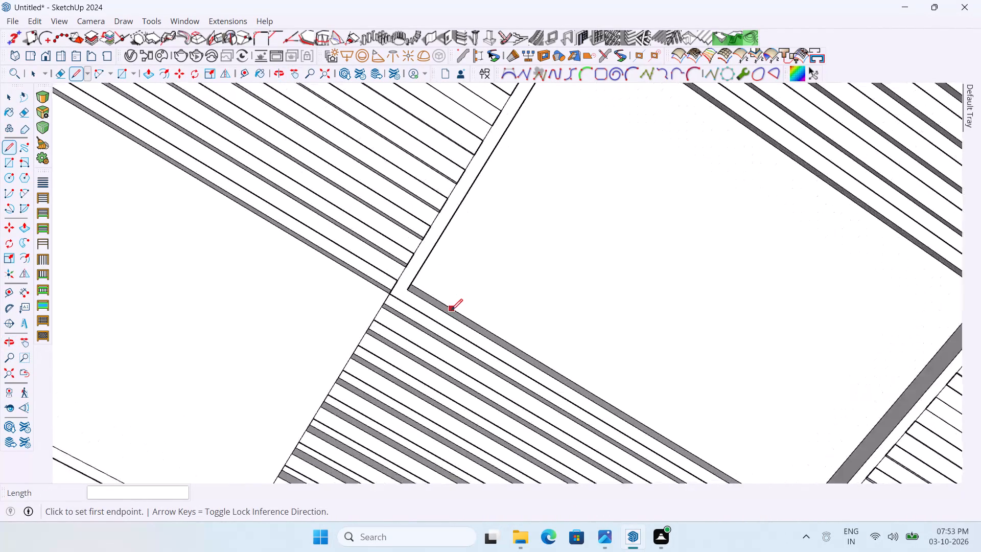
pyautogui.scroll(3, 449, 309)
pyautogui.moveTo(449, 309); pyautogui.dragTo(369, 287, button='middle')
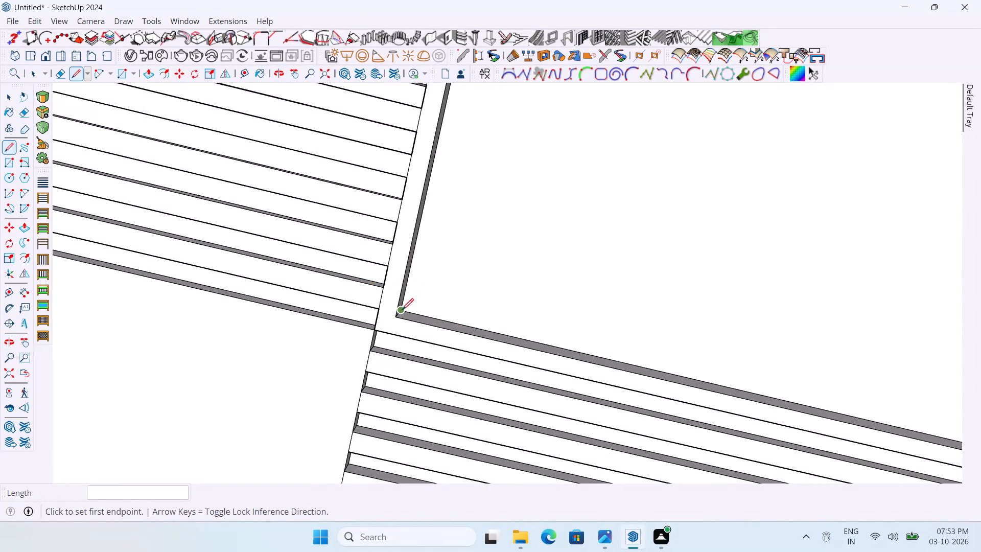
pyautogui.click(402, 310)
pyautogui.scroll(-7, 499, 308)
pyautogui.scroll(2, 796, 221)
pyautogui.scroll(3, 838, 198)
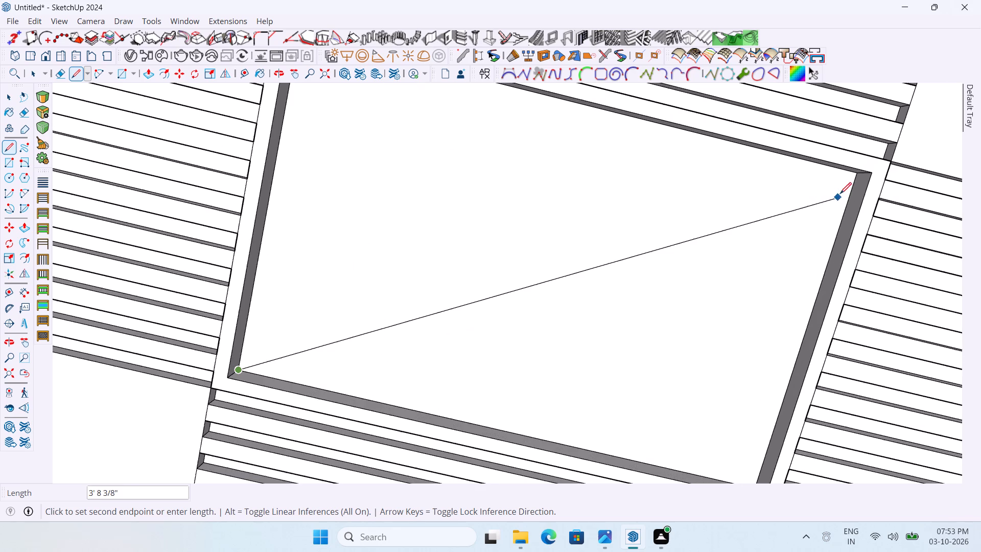
pyautogui.click(854, 178)
pyautogui.scroll(-18, 646, 192)
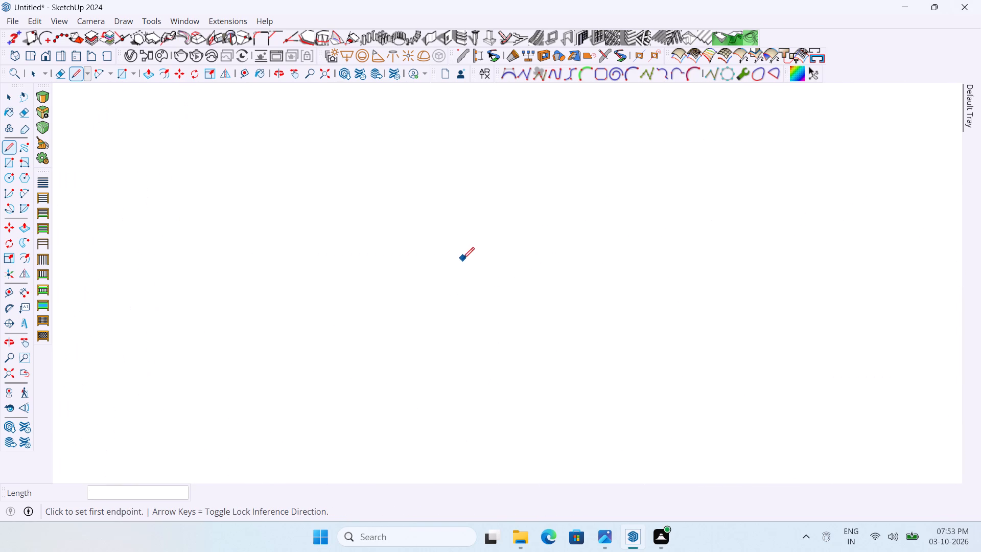
pyautogui.press('space')
# Examine the room from outside, comparing the marked ceiling panels with the hanging plant beside it.
pyautogui.scroll(-13, 429, 242)
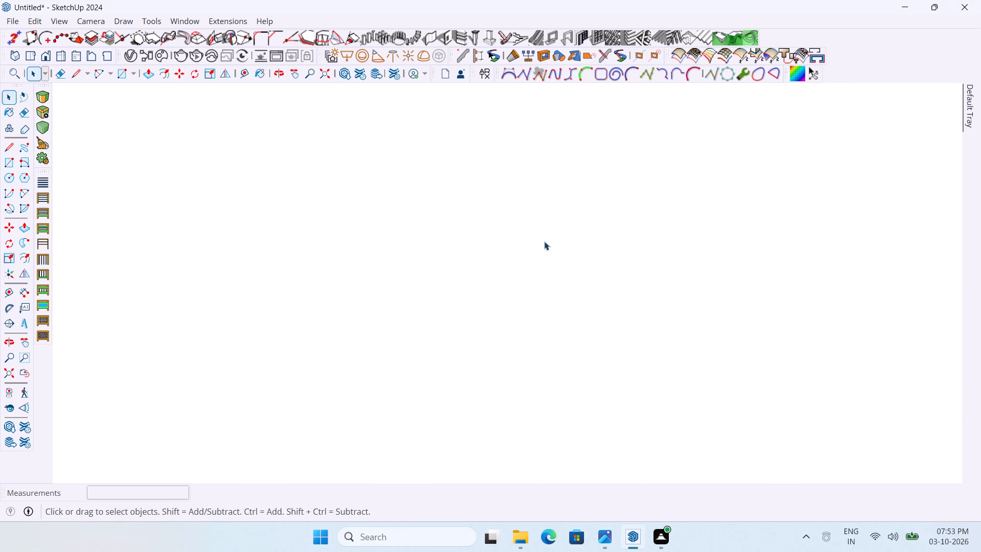
pyautogui.moveTo(564, 272); pyautogui.dragTo(627, 520, button='middle')
pyautogui.scroll(-20, 627, 520)
pyautogui.scroll(-10, 627, 520)
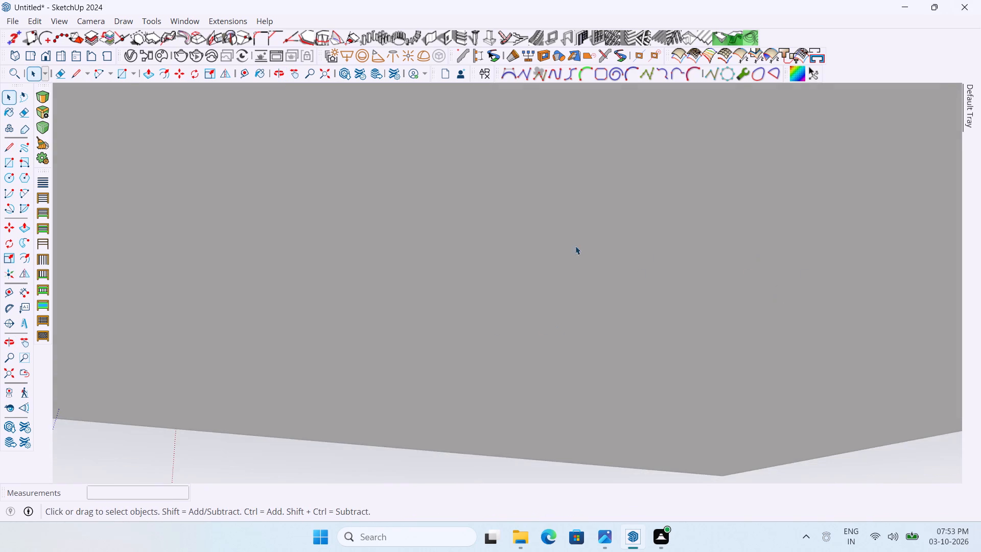
pyautogui.scroll(-16, 575, 246)
pyautogui.moveTo(620, 326); pyautogui.dragTo(733, 476, button='middle')
pyautogui.scroll(4, 677, 178)
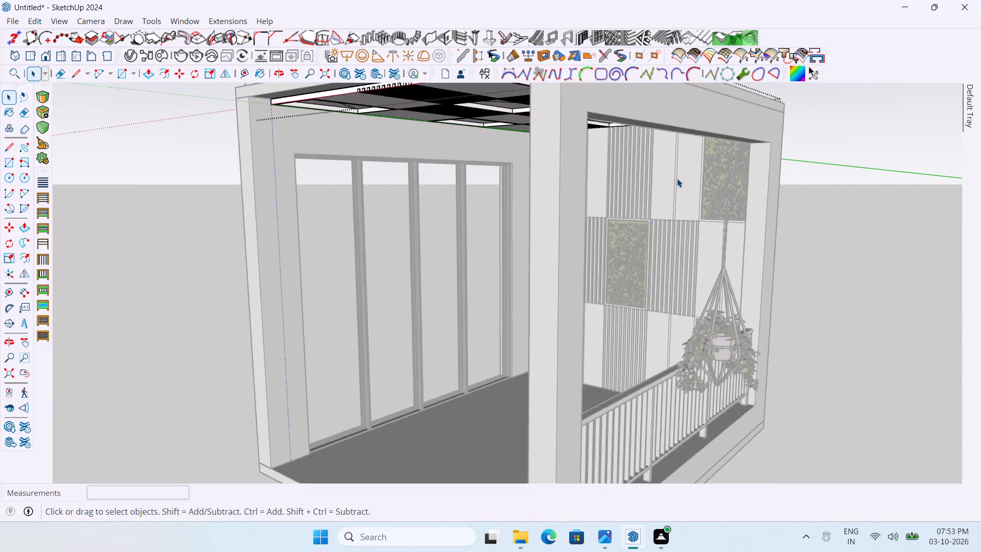
pyautogui.moveTo(687, 196); pyautogui.dragTo(774, 120, button='middle')
pyautogui.scroll(-4, 582, 323)
pyautogui.scroll(-1, 735, 227)
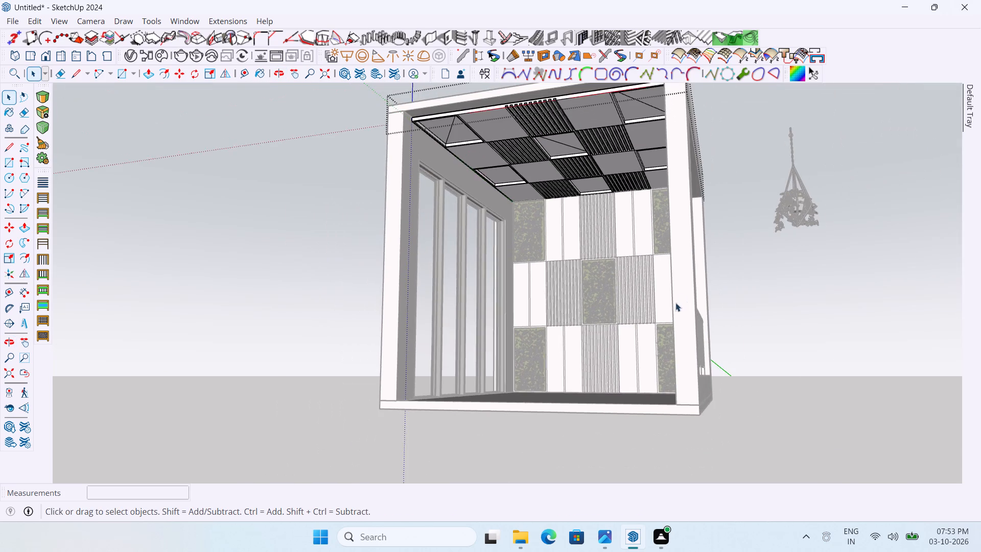
# Finish editing the ceiling group and return to the whole model.
pyautogui.scroll(-4, 687, 297)
pyautogui.click(746, 147)
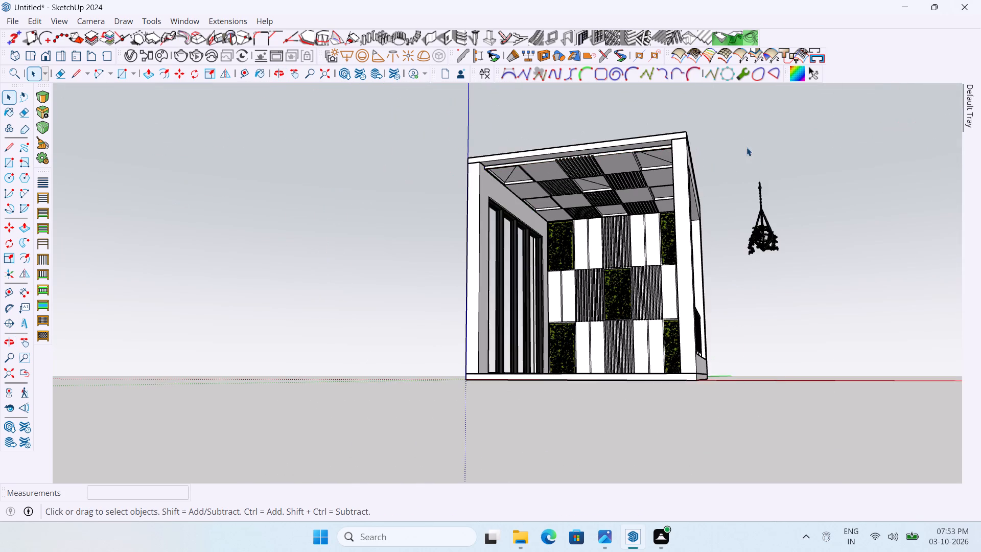
# Select the hanging plant beside the room and begin moving it from the top end of its threaded hook.
pyautogui.scroll(5, 750, 189)
pyautogui.click(766, 185)
pyautogui.moveTo(786, 200); pyautogui.dragTo(793, 289, button='middle')
pyautogui.scroll(9, 798, 321)
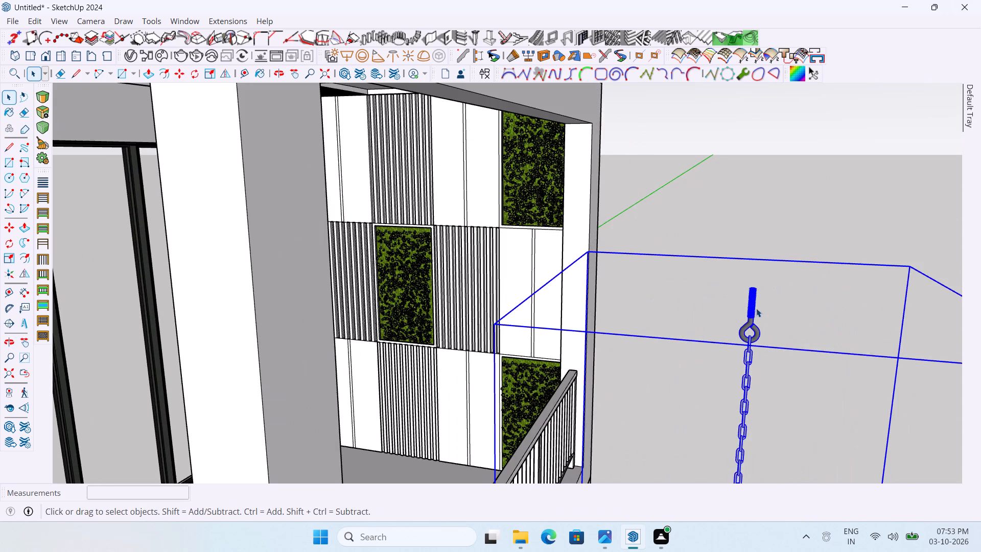
pyautogui.scroll(2, 755, 304)
pyautogui.press('m')
pyautogui.scroll(4, 757, 279)
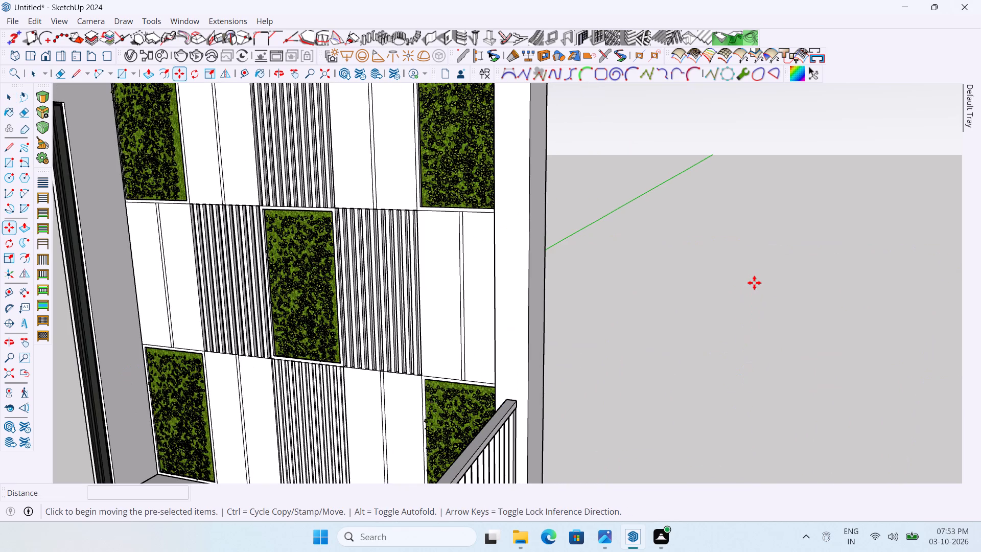
pyautogui.scroll(-4, 754, 283)
pyautogui.scroll(3, 754, 283)
pyautogui.scroll(-2, 754, 283)
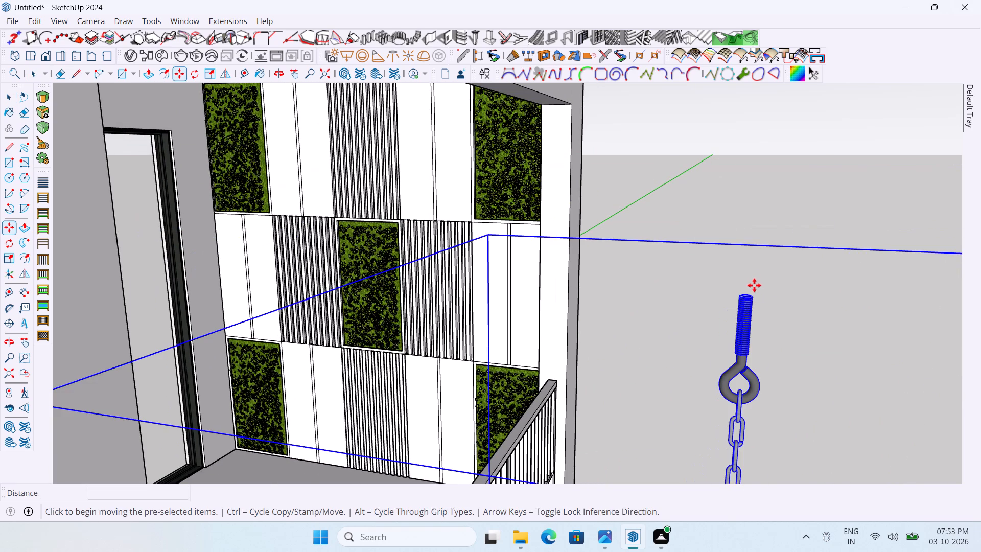
pyautogui.keyDown('alt'); pyautogui.moveTo(755, 289); pyautogui.dragTo(745, 312, button='middle'); pyautogui.keyUp('alt')
pyautogui.scroll(-4, 754, 264)
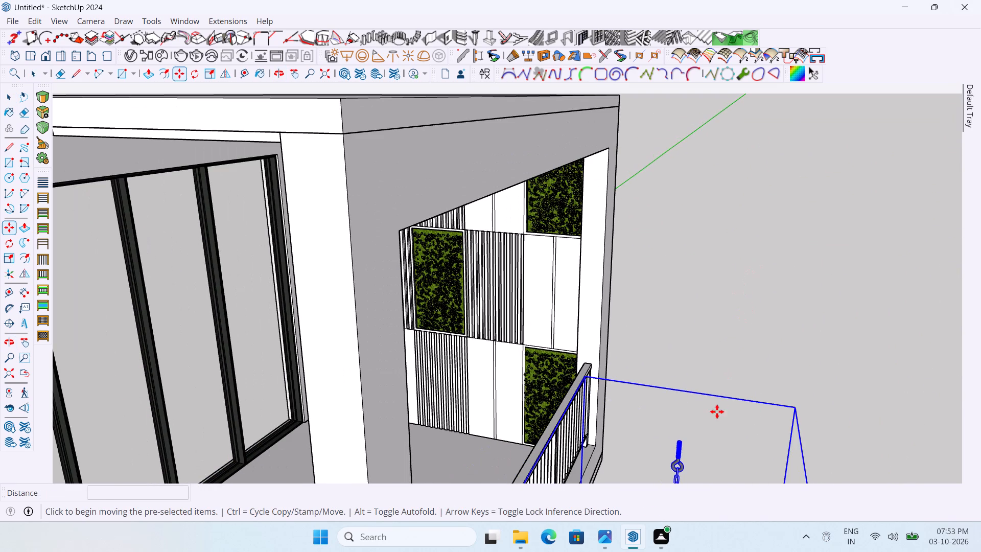
pyautogui.scroll(8, 678, 476)
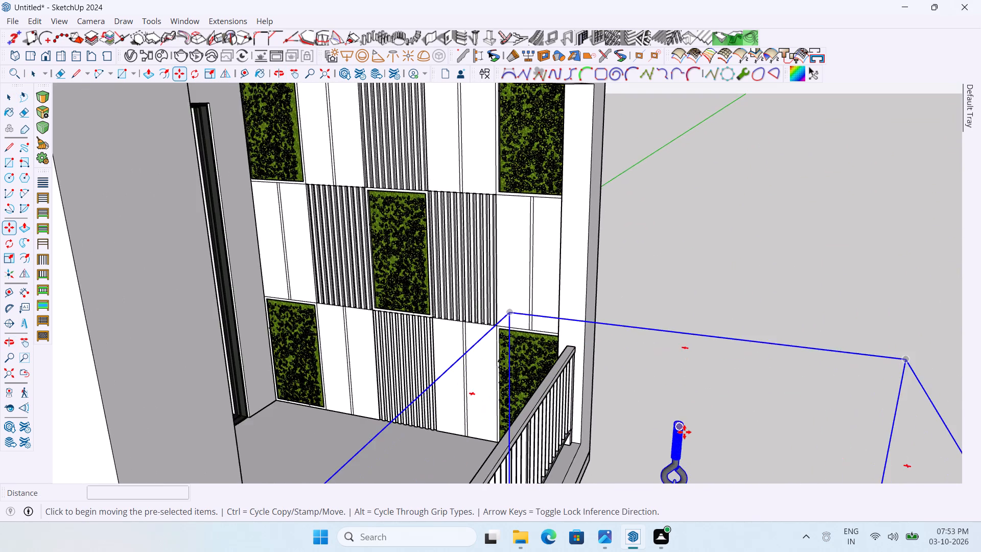
# Move the hanging planter by its top end to the midpoint of the front recessed ceiling panel on the railing side.
pyautogui.scroll(4, 684, 430)
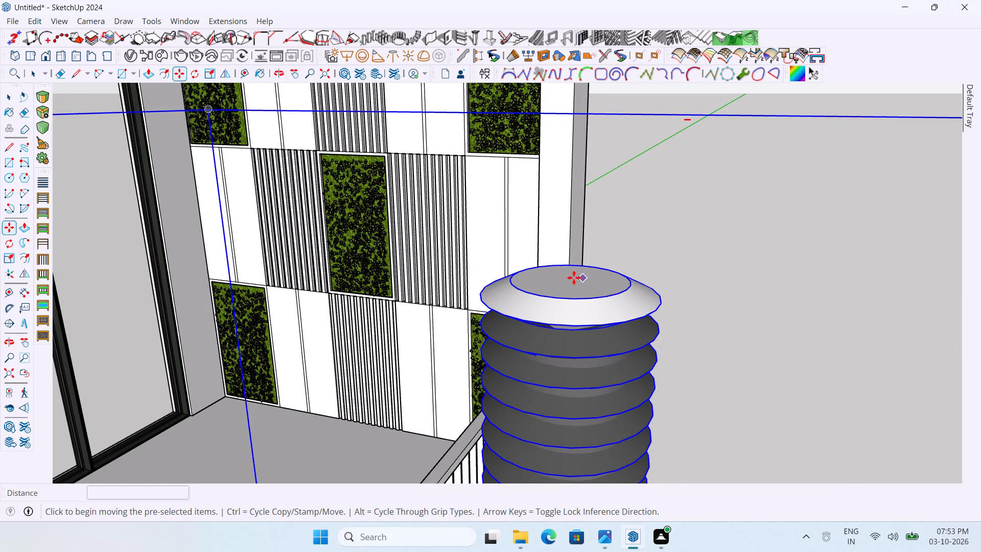
pyautogui.click(571, 278)
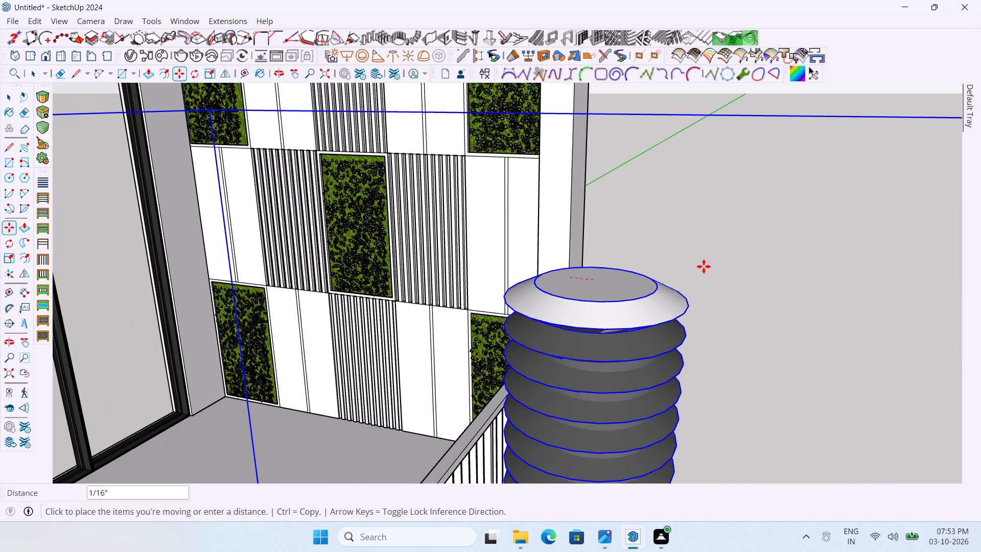
pyautogui.scroll(-20, 636, 264)
pyautogui.scroll(-13, 636, 264)
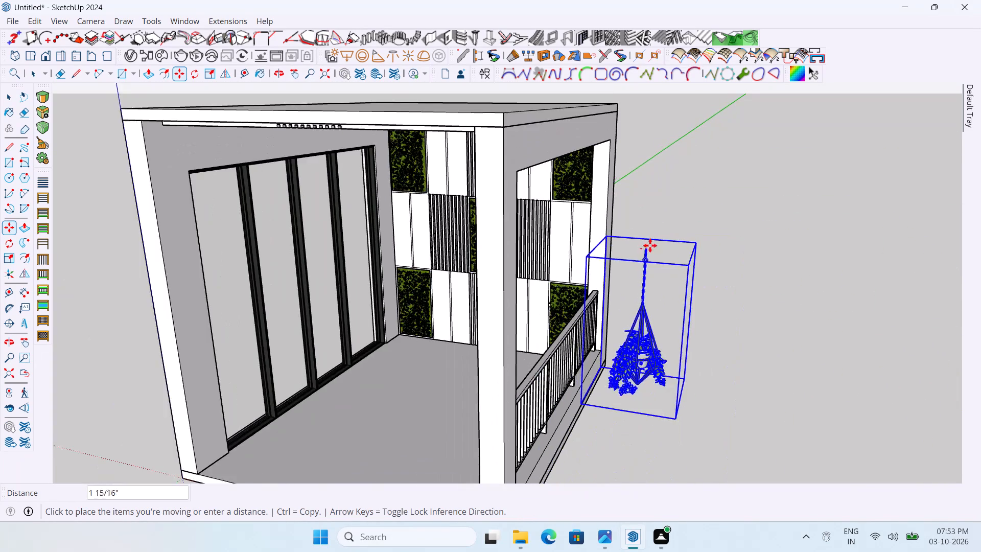
pyautogui.scroll(-2, 650, 245)
pyautogui.moveTo(653, 251); pyautogui.dragTo(684, 167, button='middle')
pyautogui.scroll(-4, 635, 374)
pyautogui.scroll(5, 541, 172)
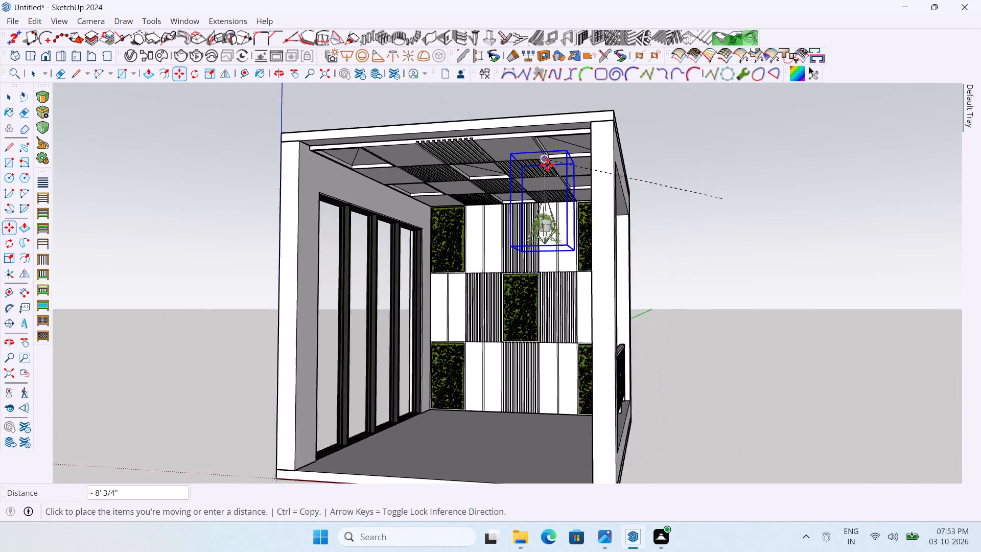
pyautogui.moveTo(553, 164); pyautogui.dragTo(581, 122, button='middle')
pyautogui.scroll(-3, 580, 254)
pyautogui.scroll(3, 581, 153)
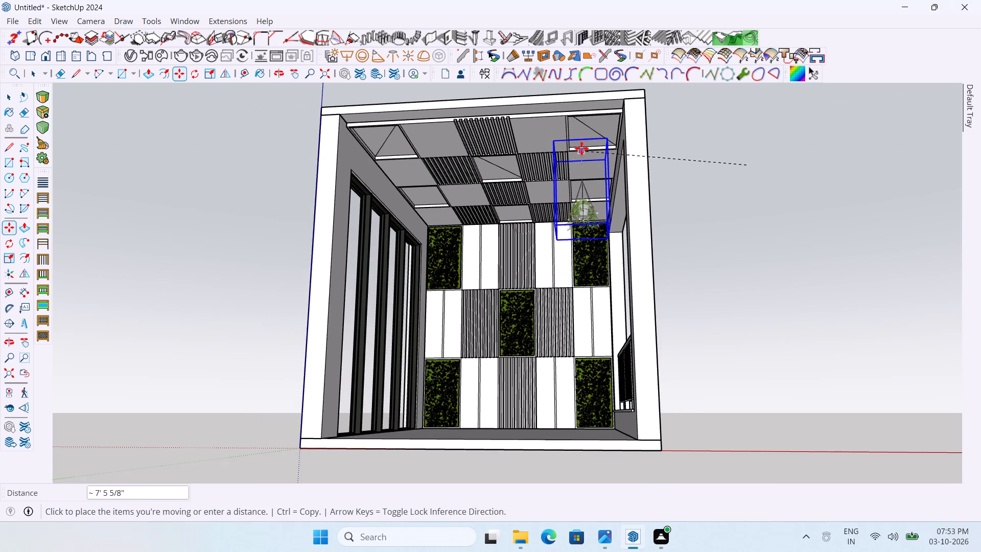
pyautogui.scroll(11, 583, 133)
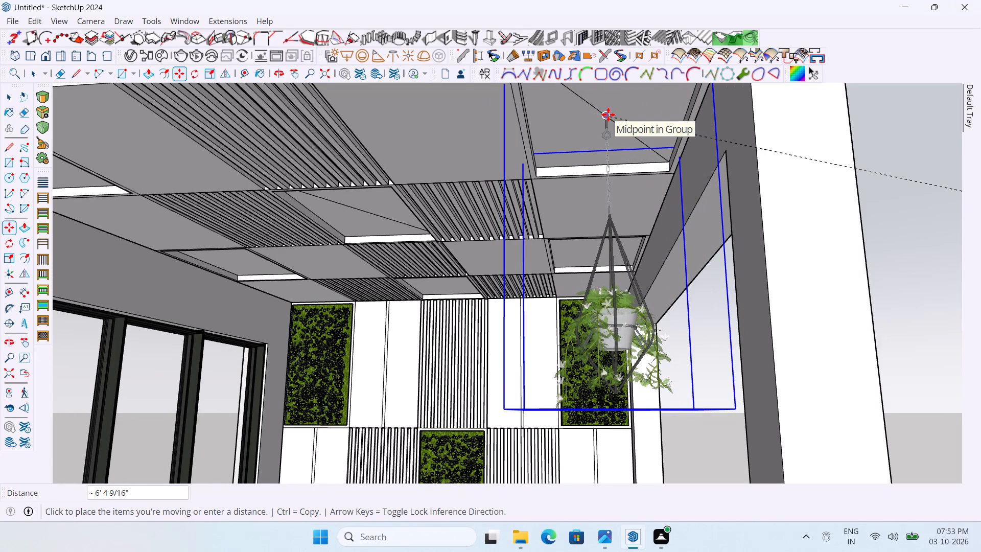
pyautogui.click(608, 114)
# Copy the hanging planter about 8' 8" across to the middle of the front recessed ceiling panel beside the glazed doors.
pyautogui.scroll(3, 605, 116)
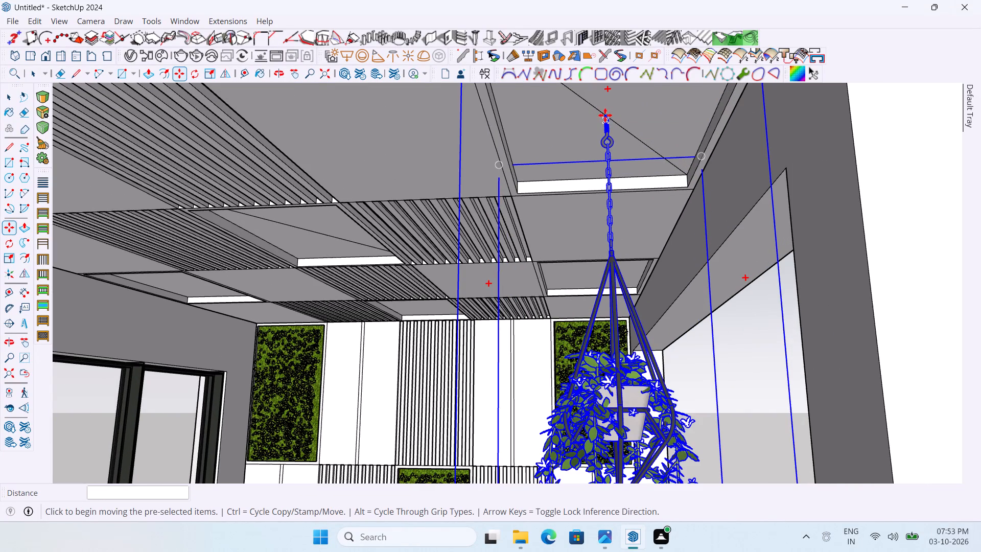
pyautogui.scroll(-6, 608, 122)
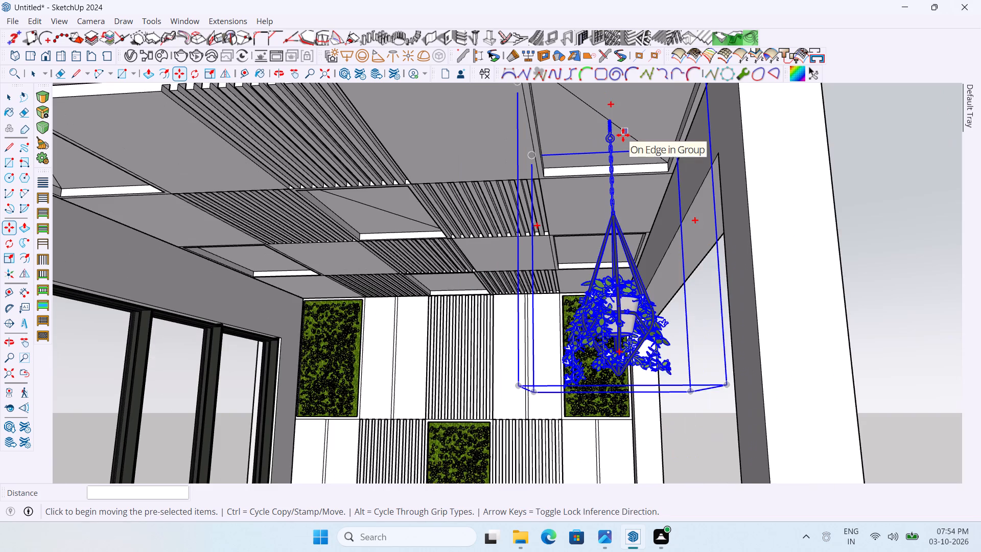
pyautogui.scroll(-7, 617, 154)
pyautogui.scroll(3, 622, 150)
pyautogui.moveTo(622, 150); pyautogui.dragTo(627, 156, button='middle')
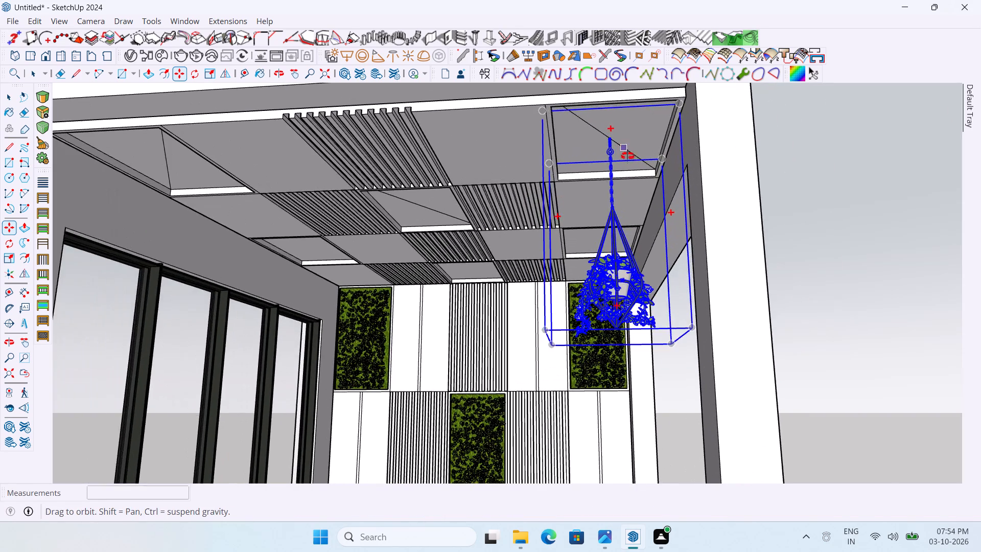
pyautogui.moveTo(627, 156); pyautogui.dragTo(652, 134, button='middle')
pyautogui.scroll(-3, 650, 242)
pyautogui.scroll(2, 644, 136)
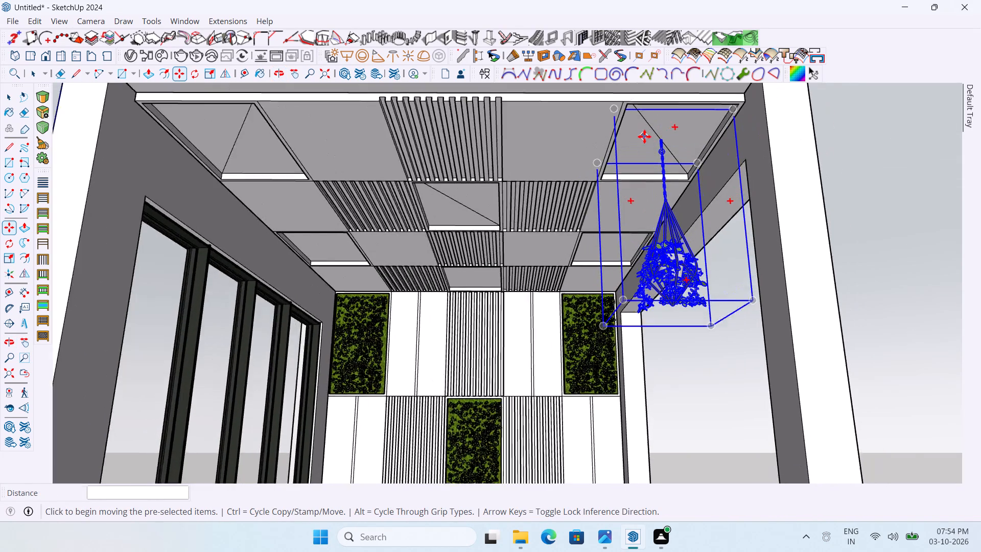
pyautogui.scroll(17, 644, 136)
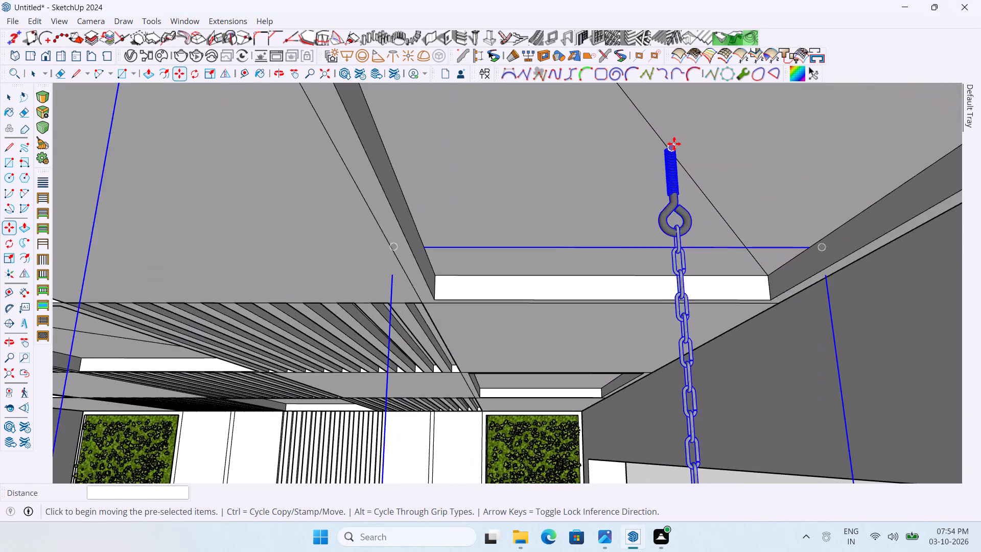
pyautogui.scroll(3, 674, 144)
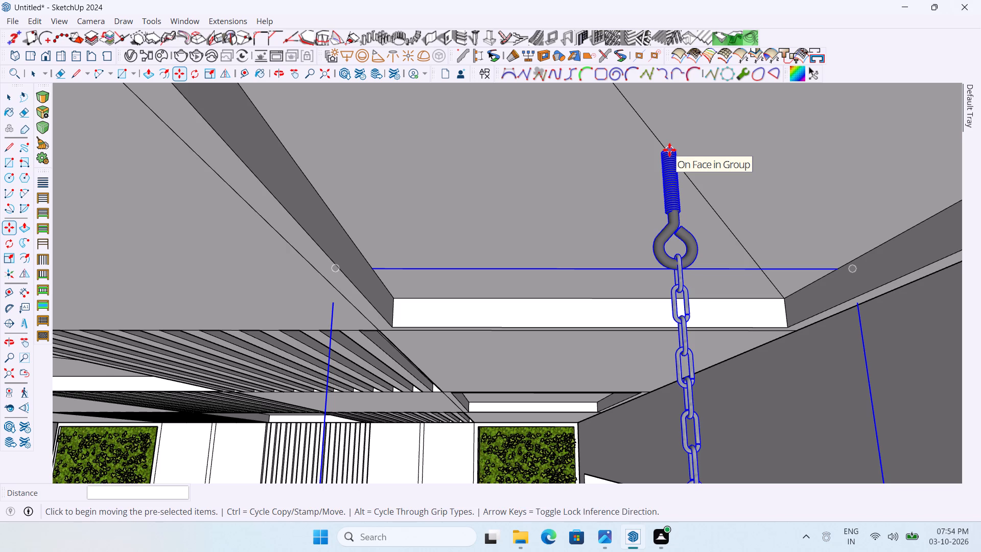
pyautogui.keyDown('ctrl'); pyautogui.click(669, 150); pyautogui.keyUp('ctrl')
pyautogui.scroll(-20, 609, 145)
pyautogui.scroll(-1, 609, 145)
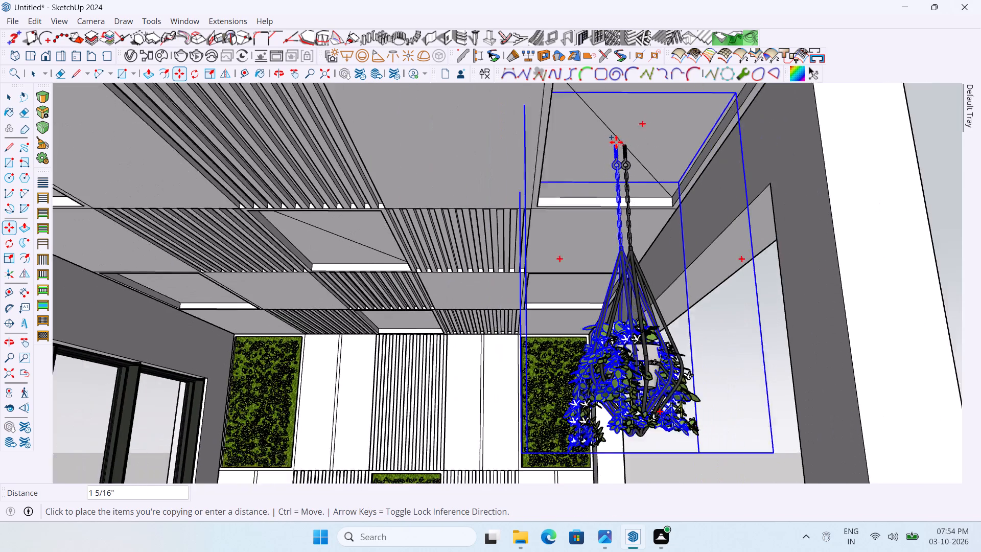
pyautogui.scroll(-4, 617, 141)
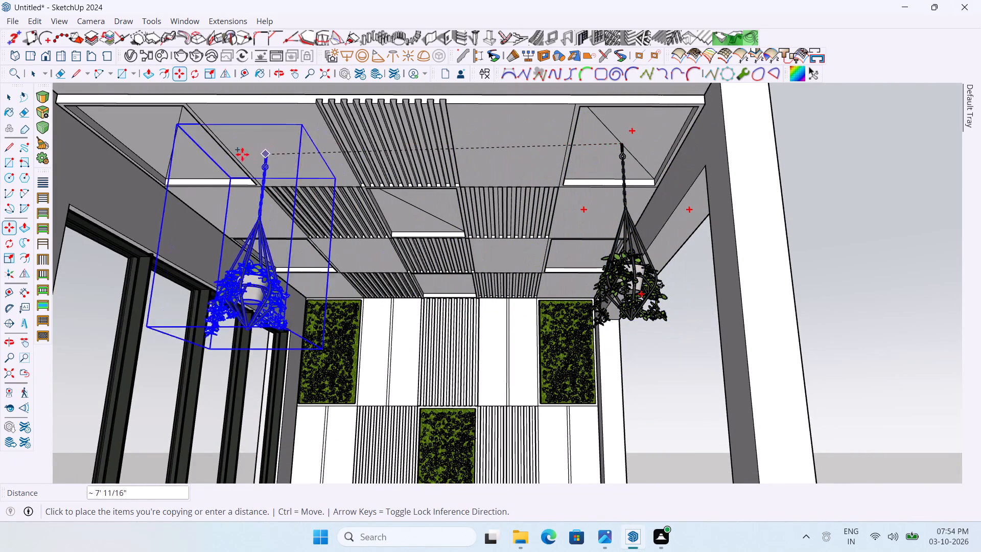
pyautogui.click(176, 146)
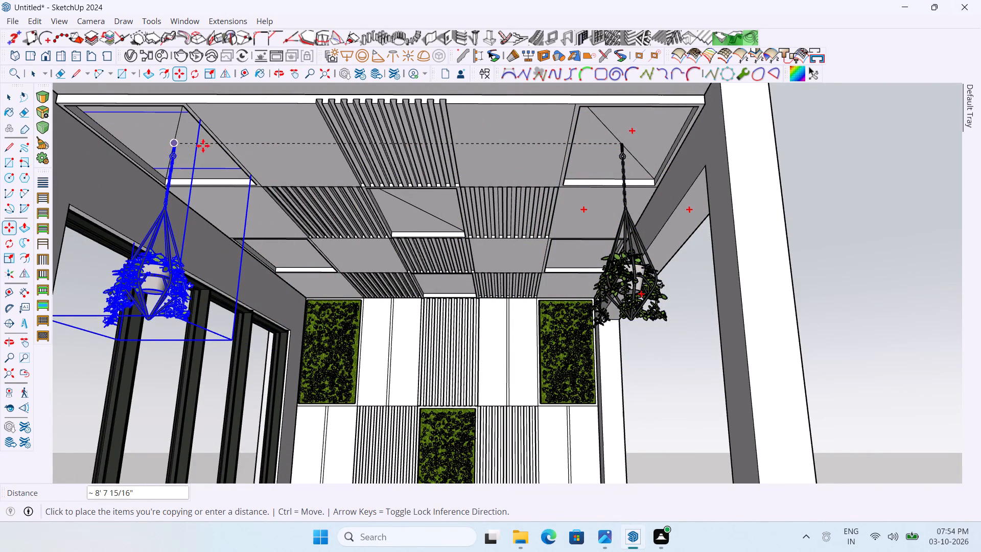
# Clear the selection and inspect the two hanging planters' placement beneath the ceiling from both sides of the balcony.
pyautogui.scroll(-6, 286, 157)
pyautogui.moveTo(513, 177); pyautogui.dragTo(633, 196, button='middle')
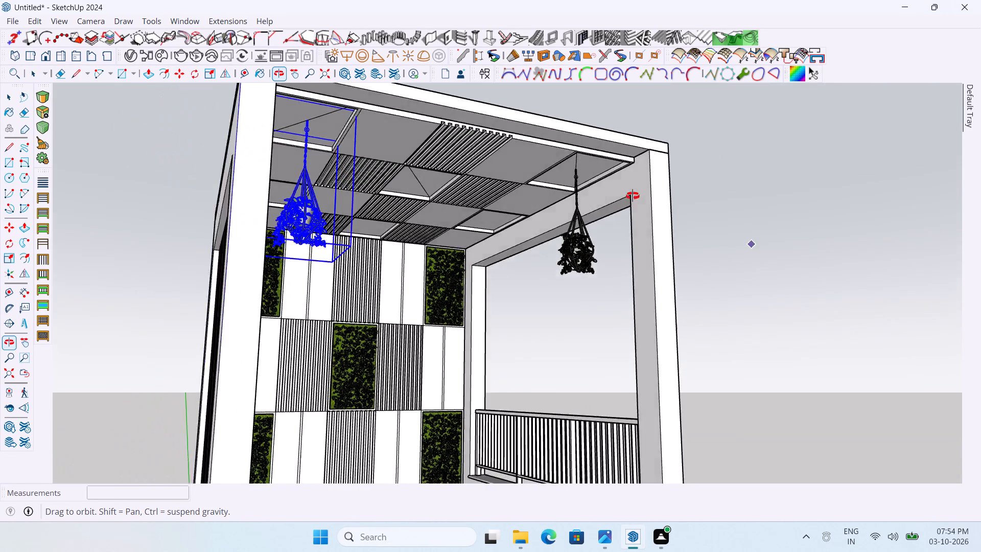
pyautogui.moveTo(633, 196); pyautogui.dragTo(638, 174, button='middle')
pyautogui.scroll(4, 534, 165)
pyautogui.moveTo(563, 174); pyautogui.dragTo(589, 164, button='middle')
pyautogui.scroll(1, 586, 166)
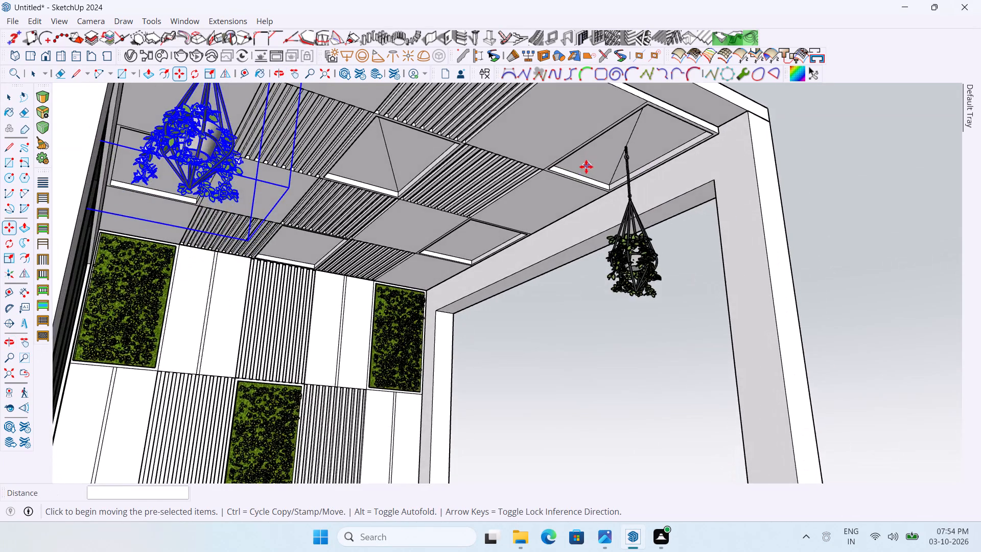
pyautogui.scroll(2, 586, 167)
pyautogui.scroll(-5, 585, 167)
pyautogui.press('space')
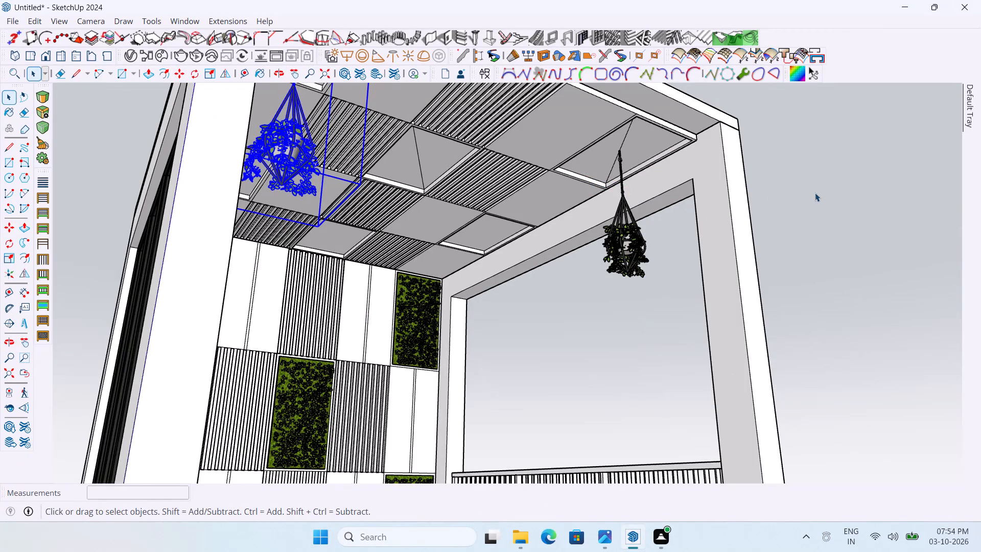
pyautogui.click(815, 193)
pyautogui.scroll(-5, 806, 199)
pyautogui.moveTo(816, 226); pyautogui.dragTo(593, 251, button='middle')
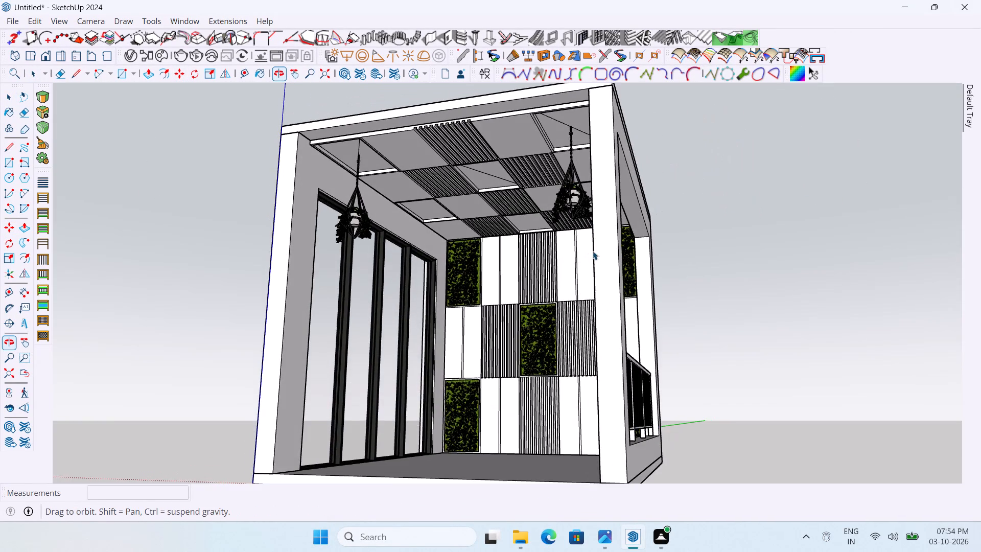
pyautogui.moveTo(593, 251); pyautogui.dragTo(591, 251, button='middle')
# Copy the glazed-door-side planter about 5' 6" by its top end to the midpoint of the central recessed ceiling panel.
pyautogui.scroll(4, 326, 136)
pyautogui.scroll(3, 419, 153)
pyautogui.scroll(7, 365, 177)
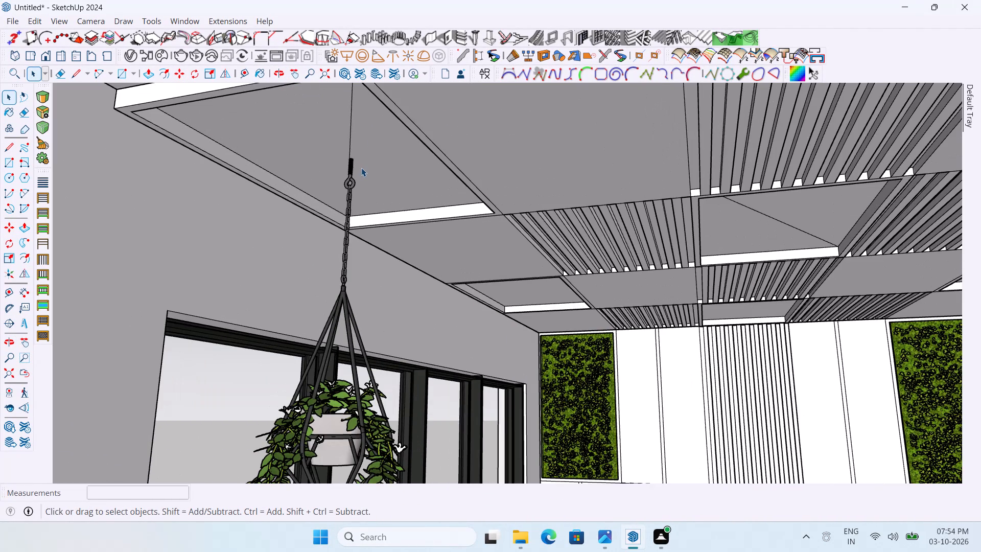
pyautogui.press('m')
pyautogui.scroll(2, 358, 168)
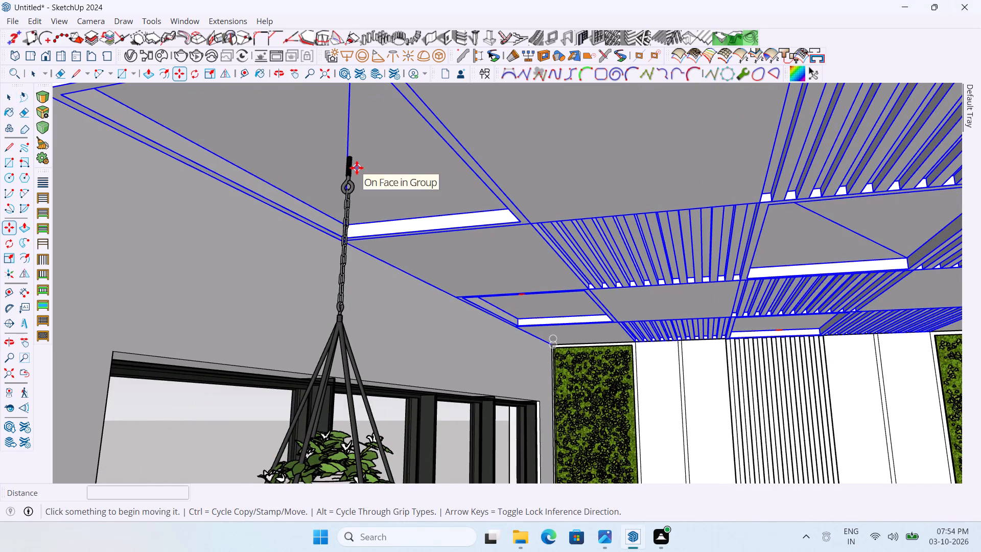
pyautogui.press('space')
pyautogui.scroll(-5, 348, 172)
pyautogui.click(348, 163)
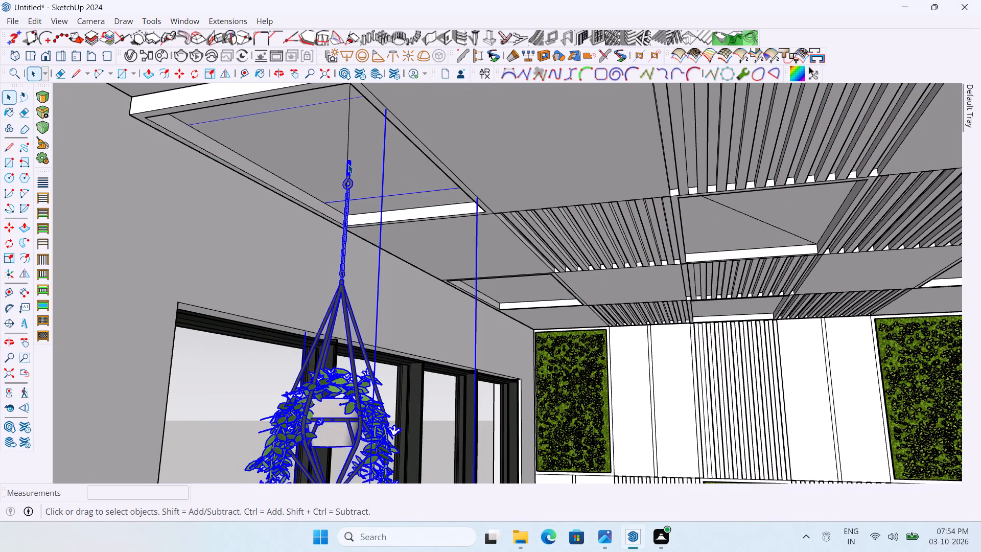
pyautogui.press('m')
pyautogui.scroll(11, 348, 164)
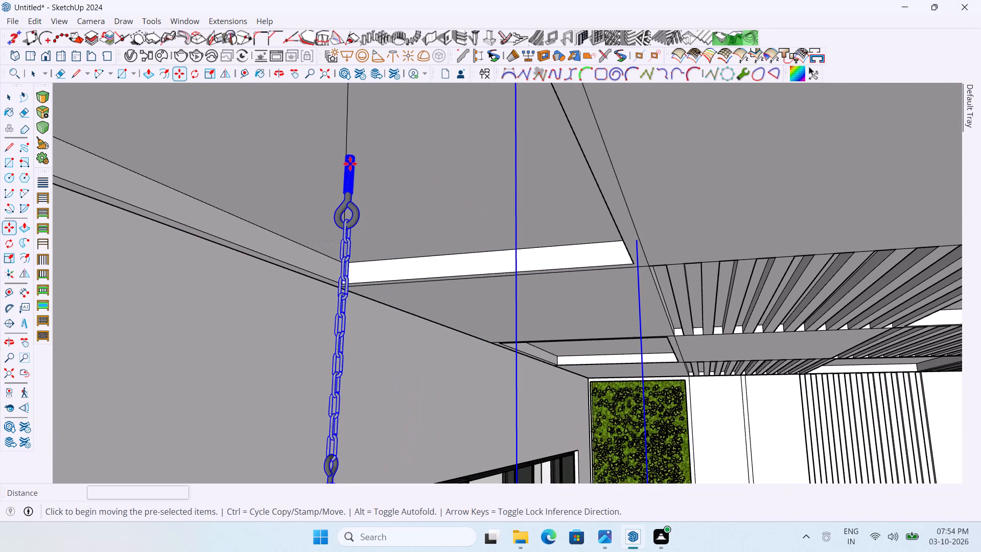
pyautogui.scroll(3, 353, 156)
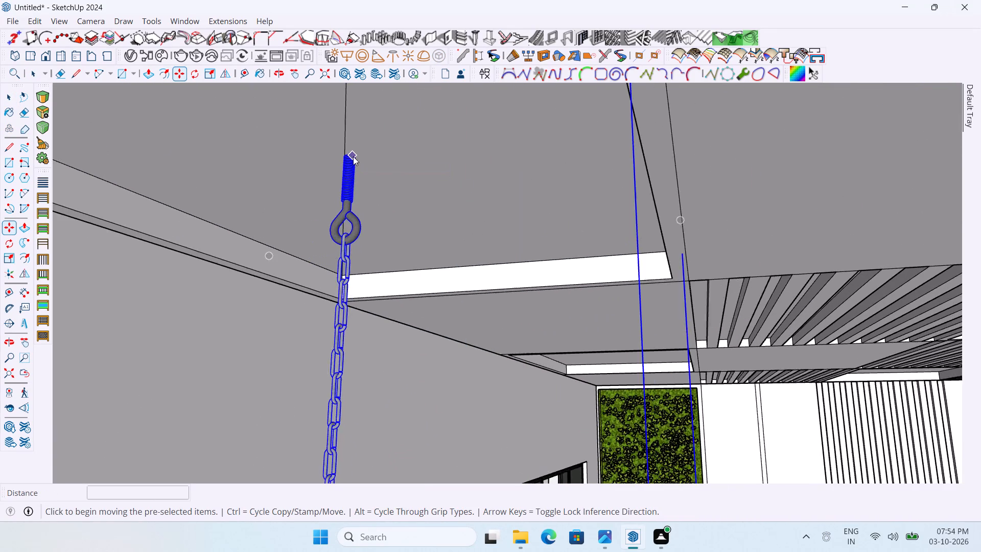
pyautogui.scroll(10, 353, 156)
pyautogui.moveTo(348, 156); pyautogui.dragTo(350, 176, button='middle')
pyautogui.scroll(4, 336, 131)
pyautogui.keyDown('ctrl'); pyautogui.click(347, 152); pyautogui.keyUp('ctrl')
pyautogui.scroll(-5, 411, 154)
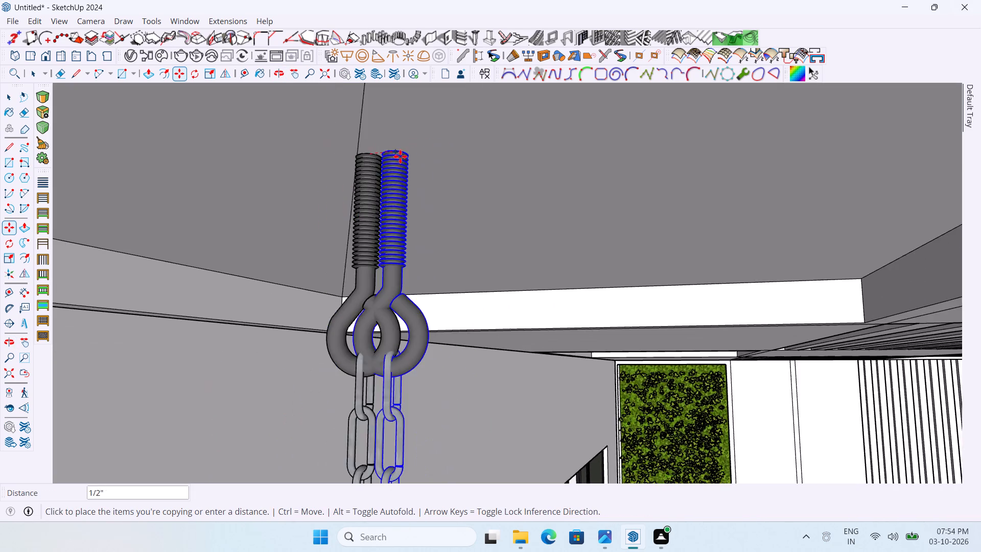
pyautogui.scroll(-20, 400, 156)
pyautogui.scroll(-7, 400, 156)
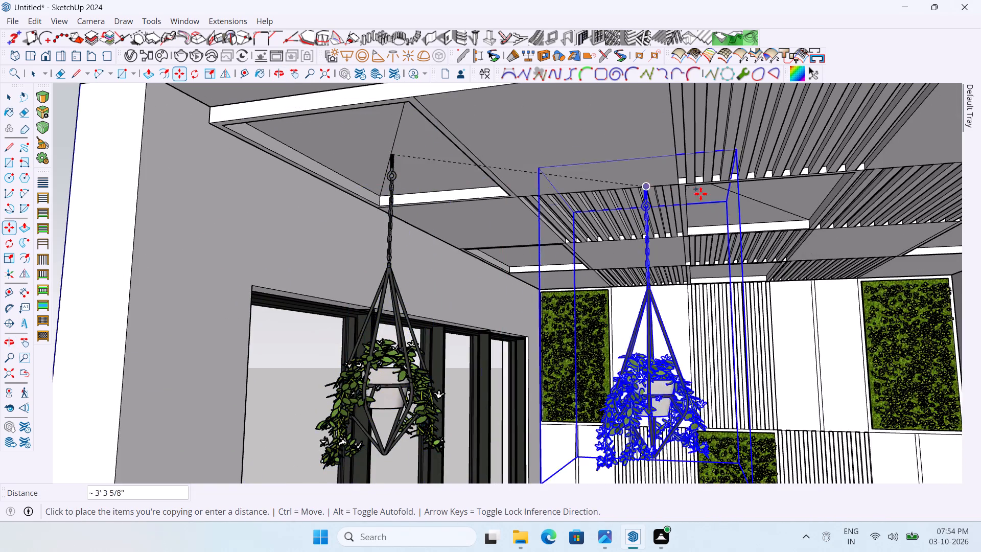
pyautogui.scroll(8, 760, 205)
pyautogui.click(748, 198)
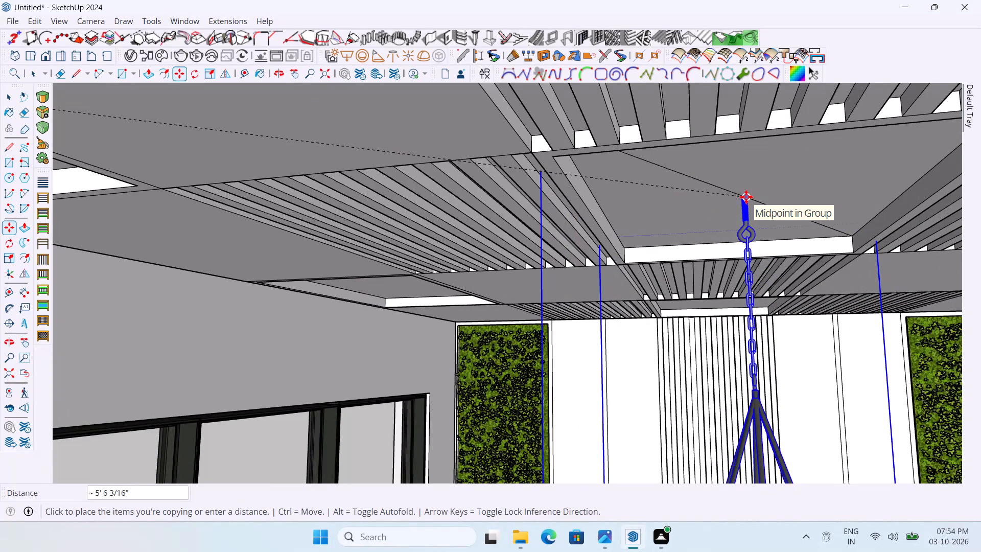
# Clear the selection and examine the three hanging planters and the remaining recessed ceiling panels from several angles.
pyautogui.scroll(-16, 662, 196)
pyautogui.moveTo(667, 198); pyautogui.dragTo(737, 191, button='middle')
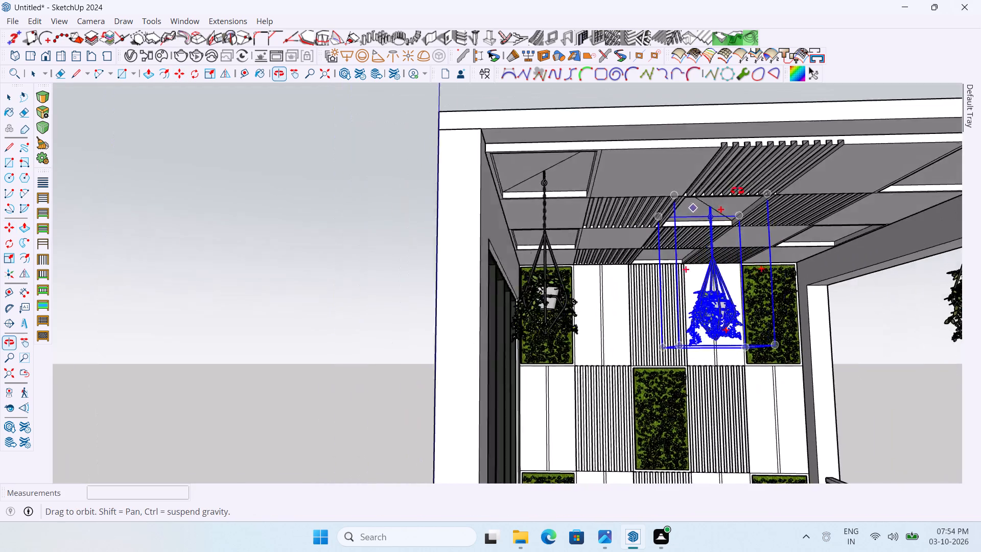
pyautogui.moveTo(737, 191); pyautogui.dragTo(706, 249, button='middle')
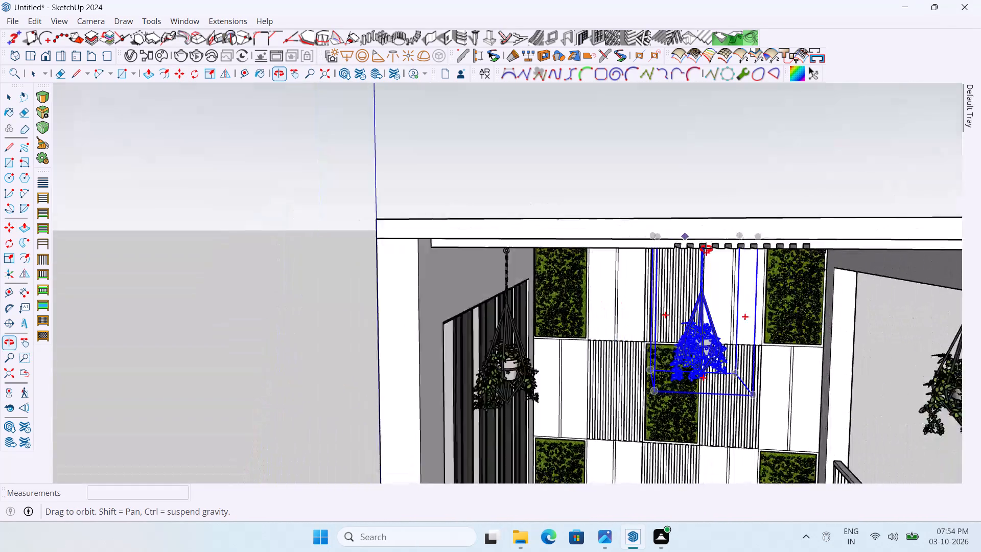
pyautogui.moveTo(706, 249); pyautogui.dragTo(586, 199, button='middle')
pyautogui.scroll(-4, 452, 198)
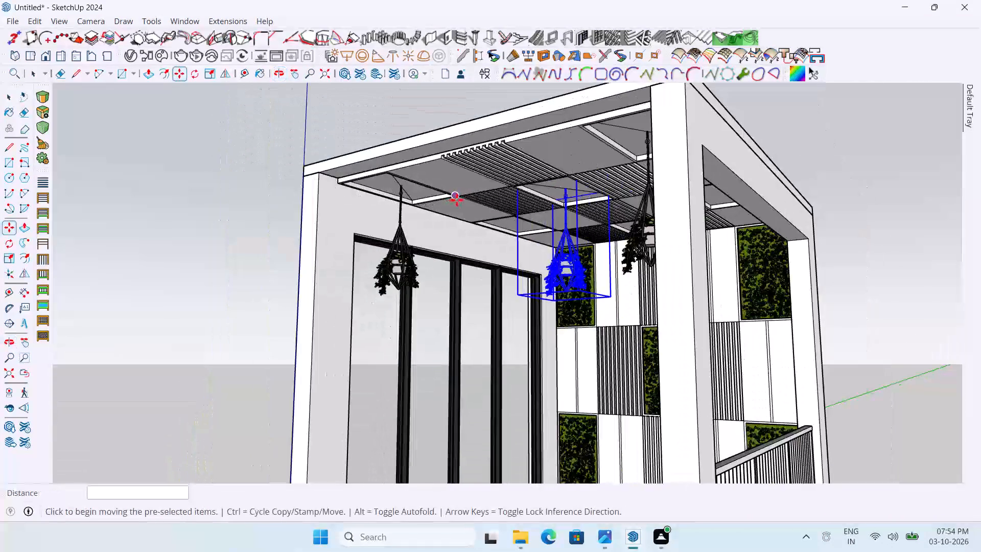
pyautogui.moveTo(574, 206); pyautogui.dragTo(708, 159, button='middle')
pyautogui.scroll(3, 734, 166)
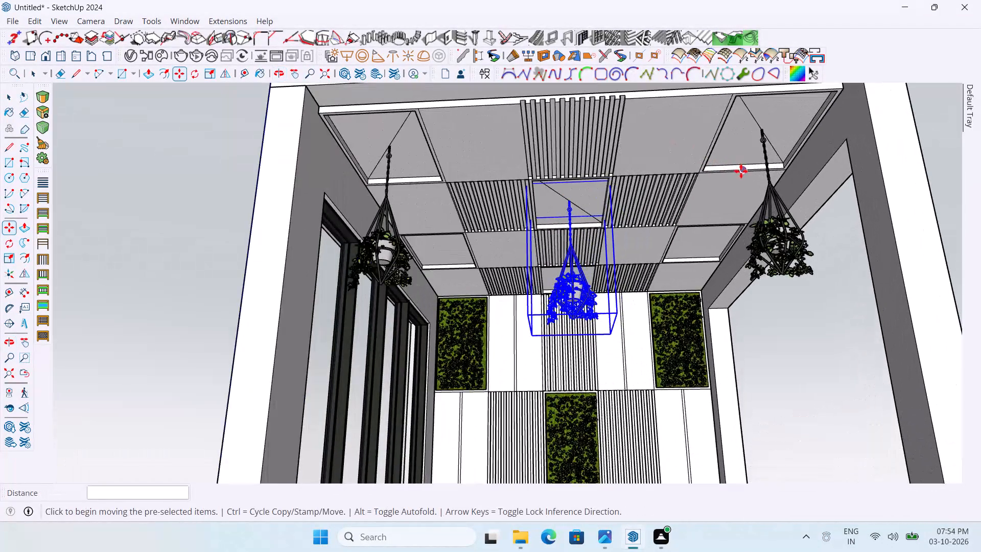
pyautogui.moveTo(741, 177); pyautogui.dragTo(759, 190, button='middle')
pyautogui.press('space')
pyautogui.scroll(-4, 659, 192)
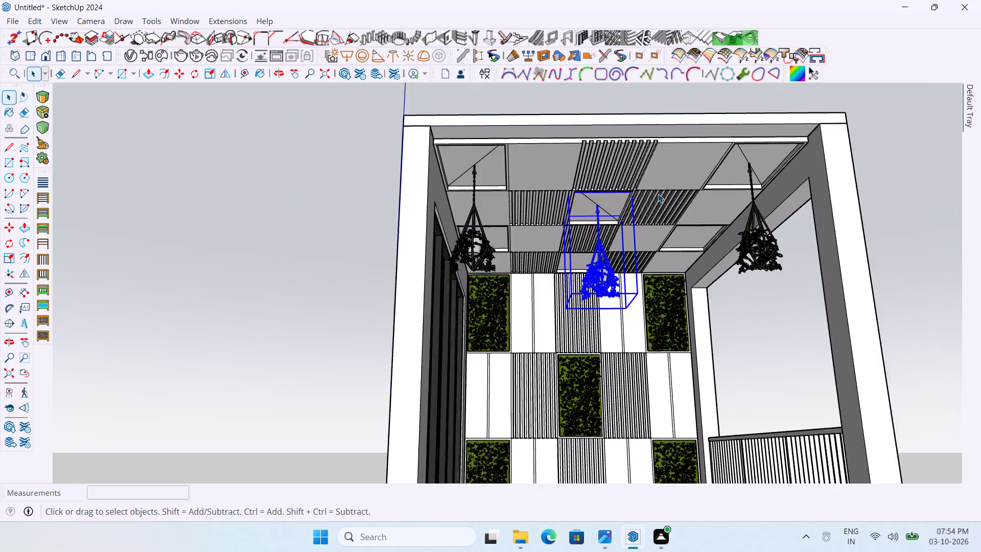
pyautogui.click(863, 183)
pyautogui.moveTo(859, 185); pyautogui.dragTo(745, 90, button='middle')
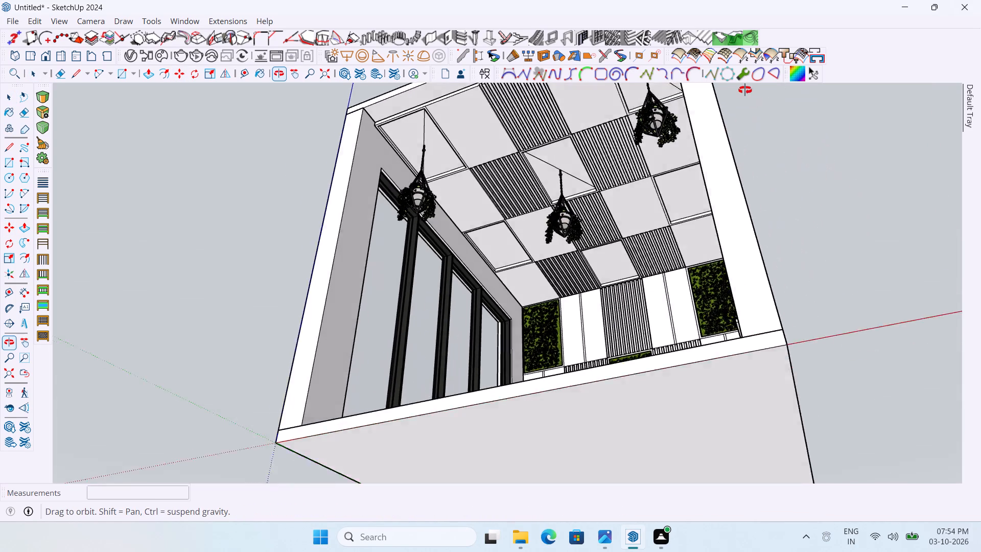
pyautogui.moveTo(745, 90); pyautogui.dragTo(745, 88, button='middle')
pyautogui.scroll(-4, 743, 212)
pyautogui.scroll(7, 690, 197)
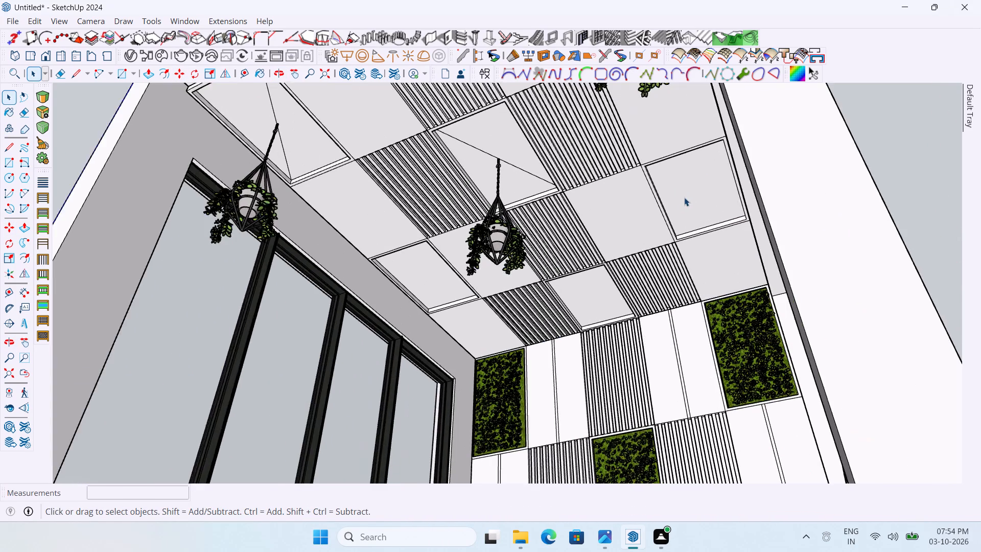
pyautogui.moveTo(689, 196); pyautogui.dragTo(691, 179, button='middle')
pyautogui.scroll(4, 645, 145)
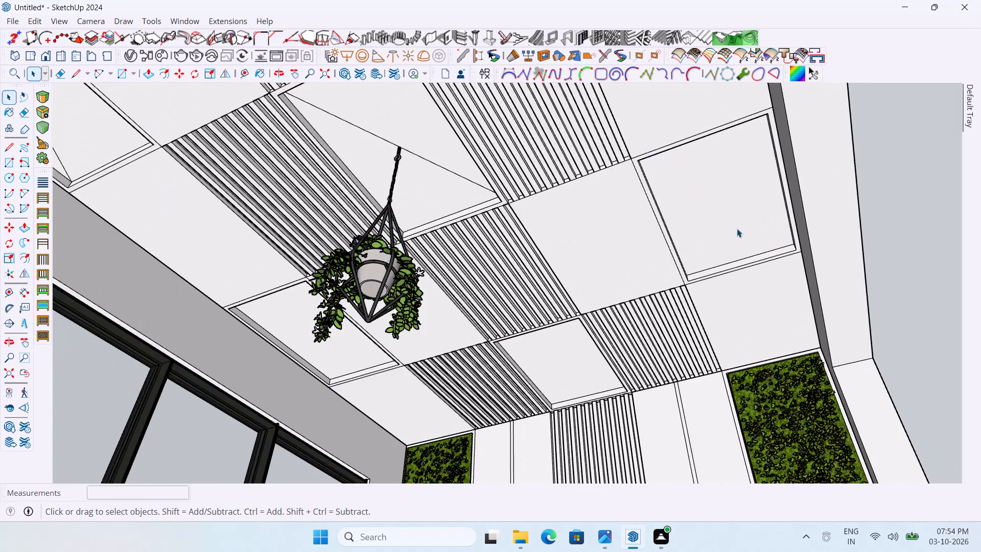
# Draw a centre line about 3' 3" long across the empty recessed ceiling panel at the balcony's outer edge.
pyautogui.scroll(2, 759, 236)
pyautogui.press('l')
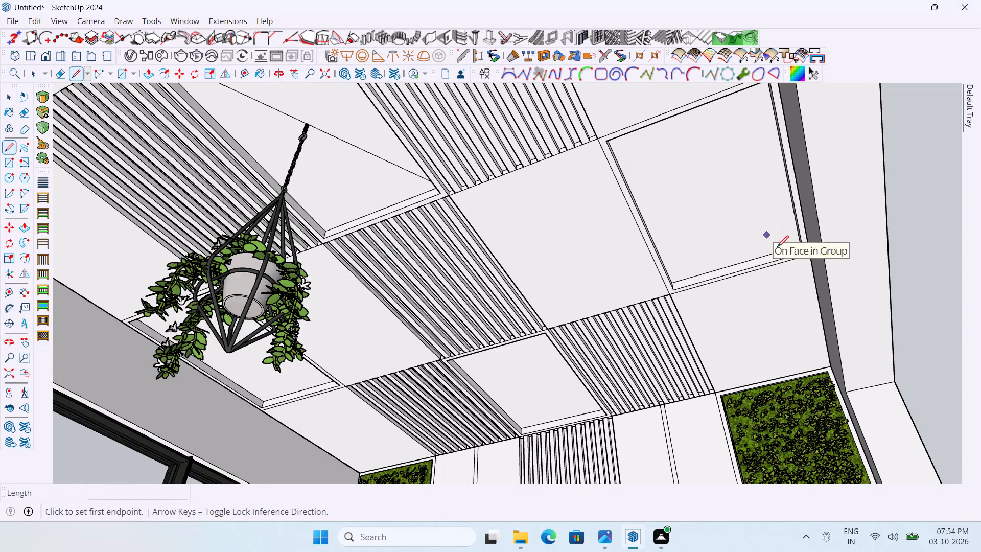
pyautogui.click(736, 263)
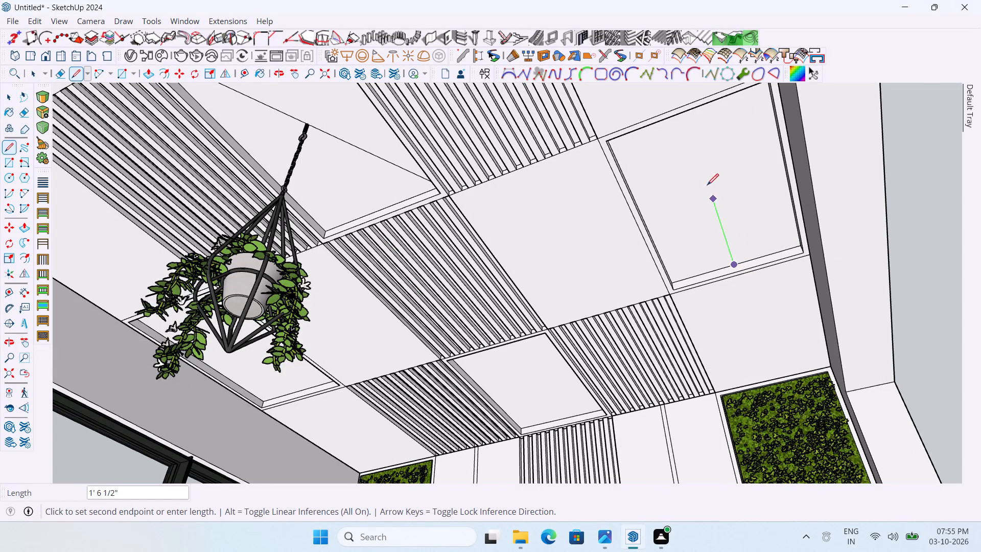
pyautogui.scroll(3, 701, 148)
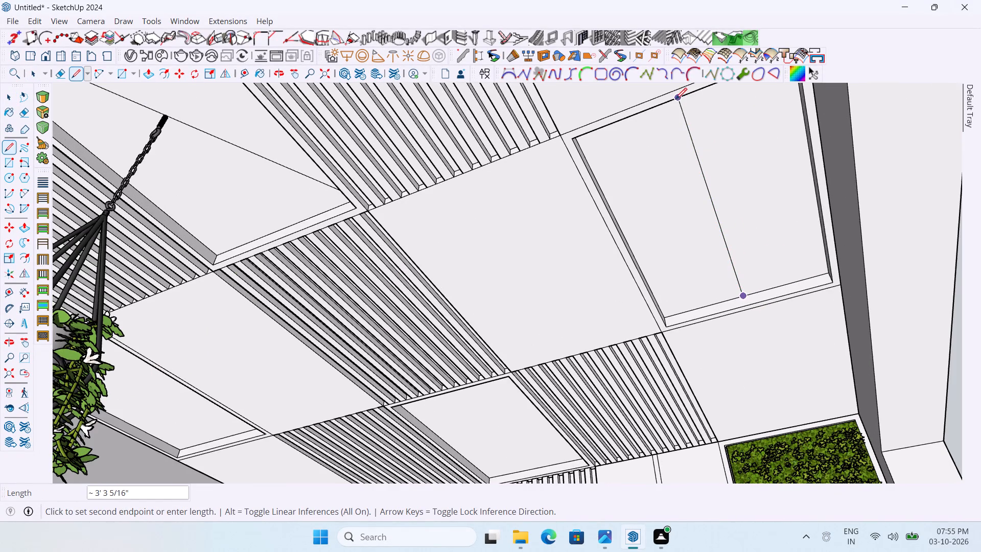
pyautogui.moveTo(675, 99); pyautogui.dragTo(644, 48, button='middle')
pyautogui.scroll(-5, 566, 161)
pyautogui.moveTo(577, 118); pyautogui.dragTo(558, 110, button='middle')
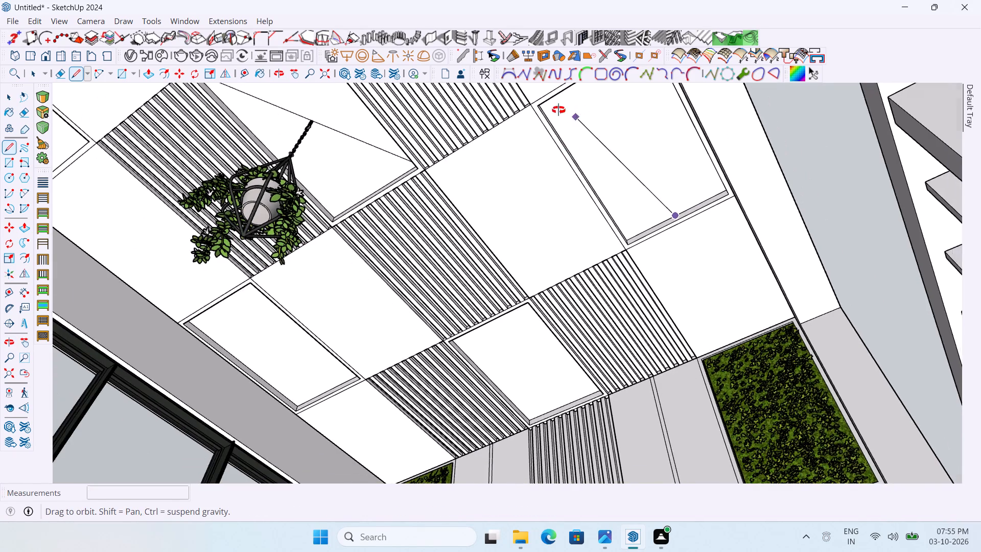
pyautogui.moveTo(558, 110); pyautogui.dragTo(312, 173, button='middle')
pyautogui.scroll(3, 322, 155)
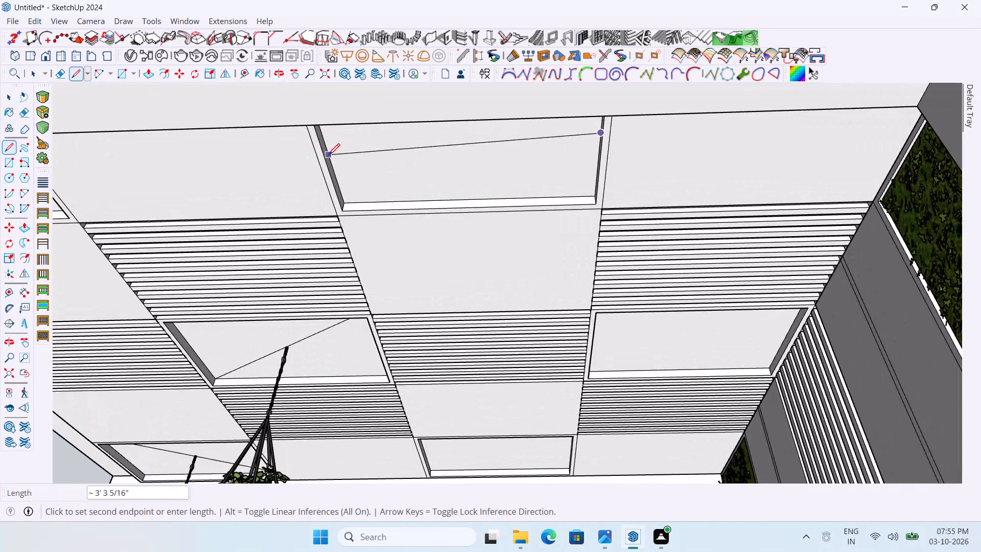
pyautogui.click(328, 143)
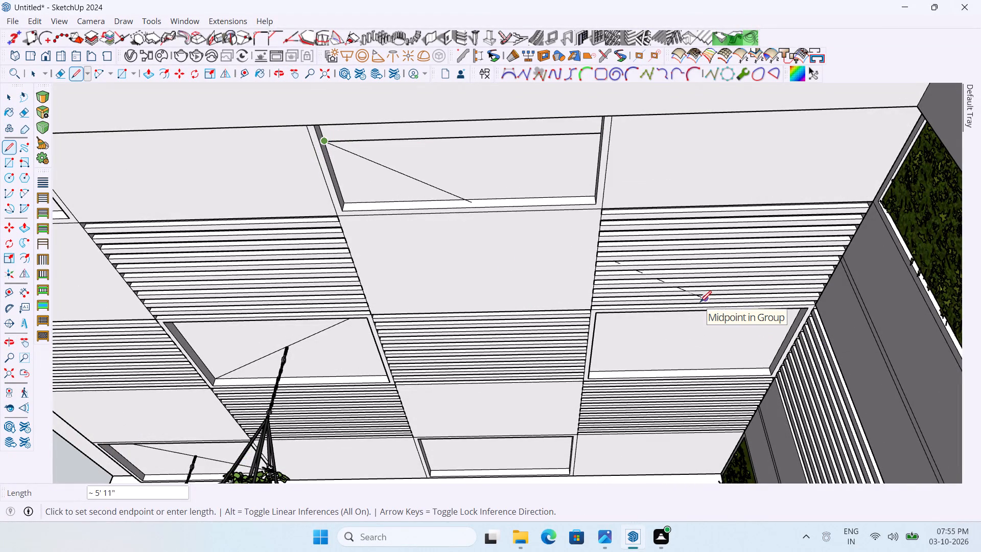
pyautogui.press('Escape')
# Draw a centre line between the short sides of the empty recessed ceiling panel beside the slatted side wall.
pyautogui.click(785, 338)
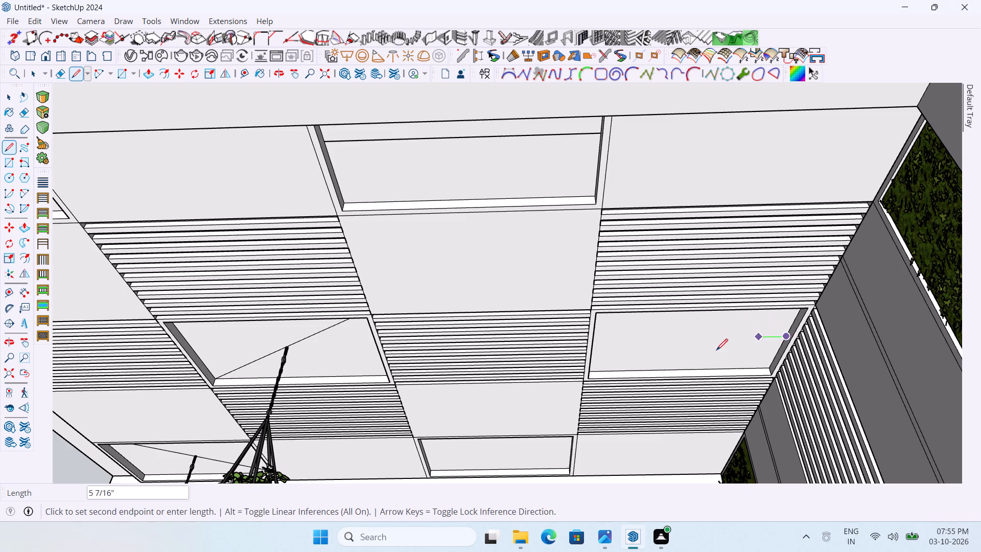
pyautogui.scroll(2, 641, 348)
pyautogui.moveTo(639, 347); pyautogui.dragTo(573, 335, button='middle')
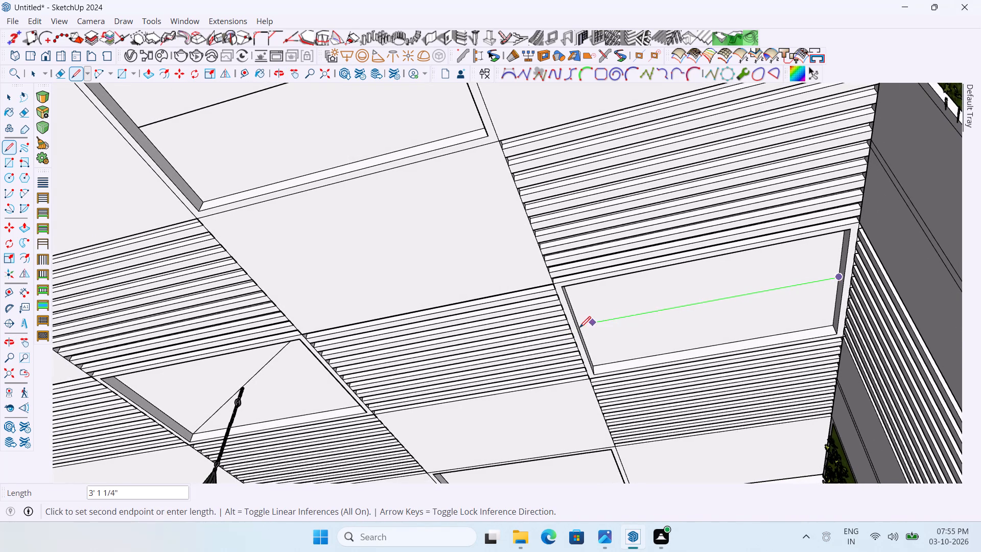
pyautogui.scroll(3, 581, 328)
pyautogui.click(577, 321)
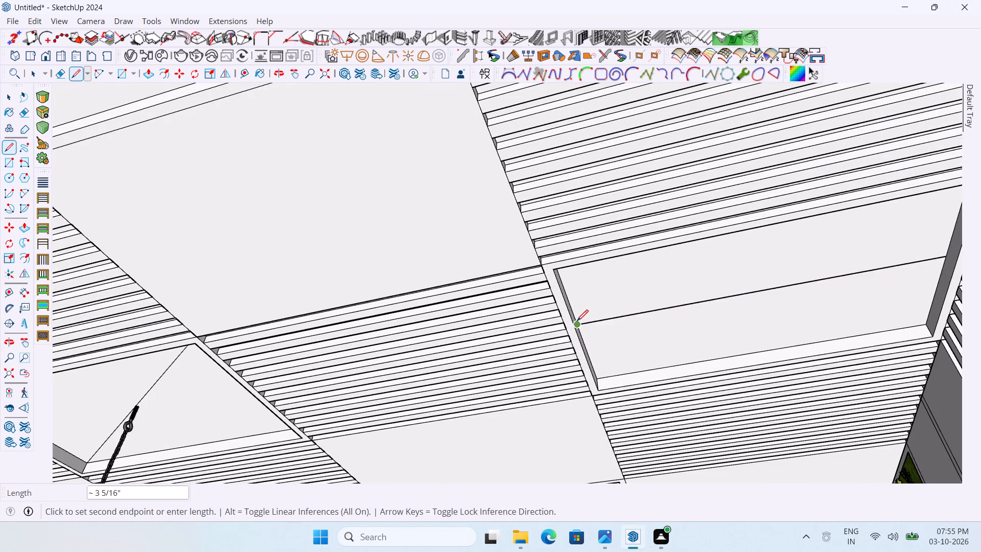
pyautogui.scroll(-7, 588, 257)
pyautogui.press('Escape')
# Draw a centre line between the short sides of the empty recessed ceiling panel nearest the glazed doors.
pyautogui.scroll(3, 574, 456)
pyautogui.scroll(1, 445, 448)
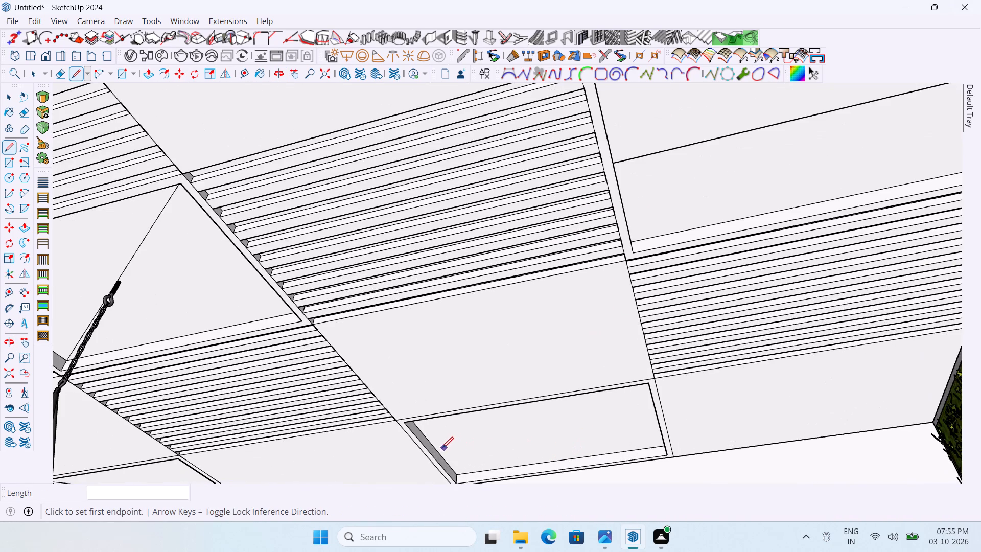
pyautogui.click(436, 447)
pyautogui.moveTo(566, 443); pyautogui.dragTo(667, 415, button='middle')
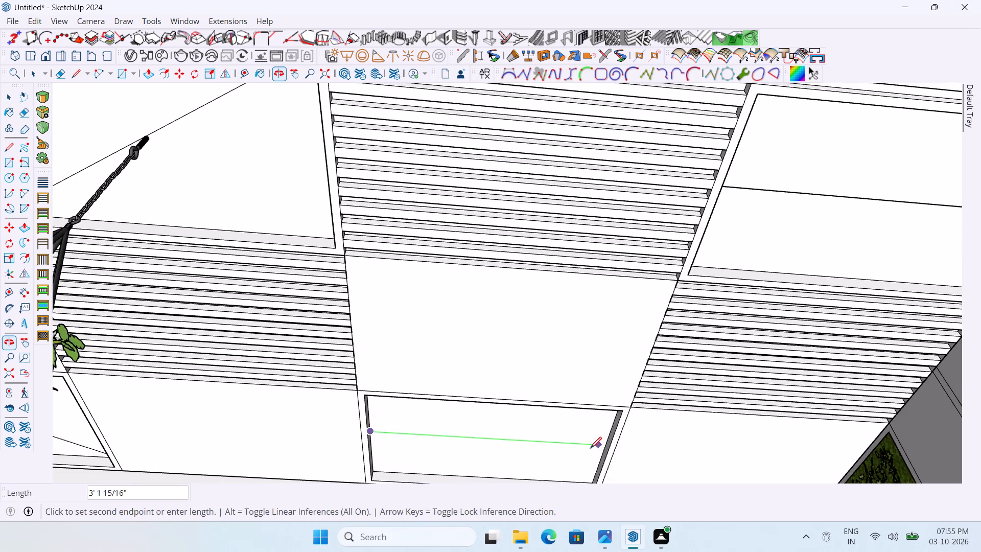
pyautogui.scroll(2, 590, 448)
pyautogui.click(608, 446)
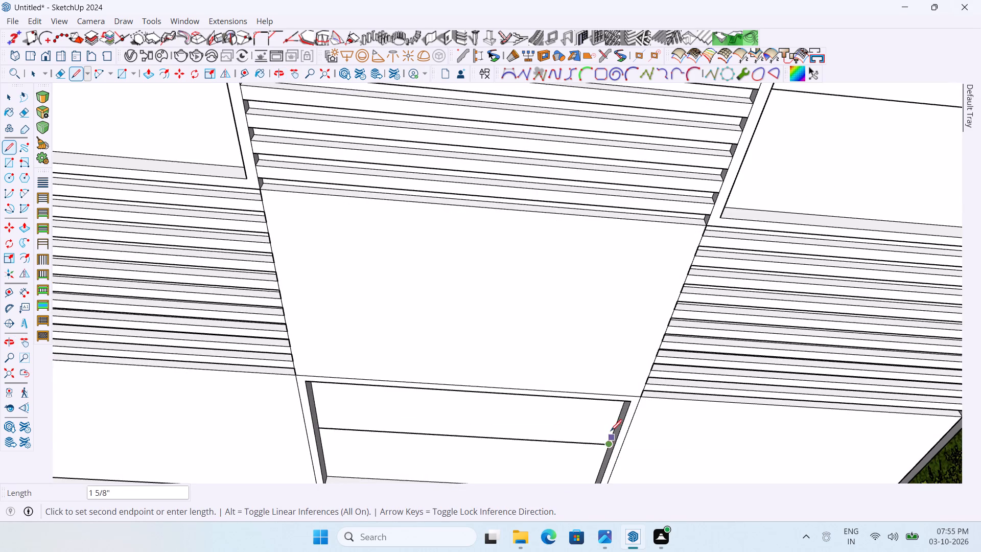
pyautogui.scroll(-7, 611, 430)
pyautogui.press('space')
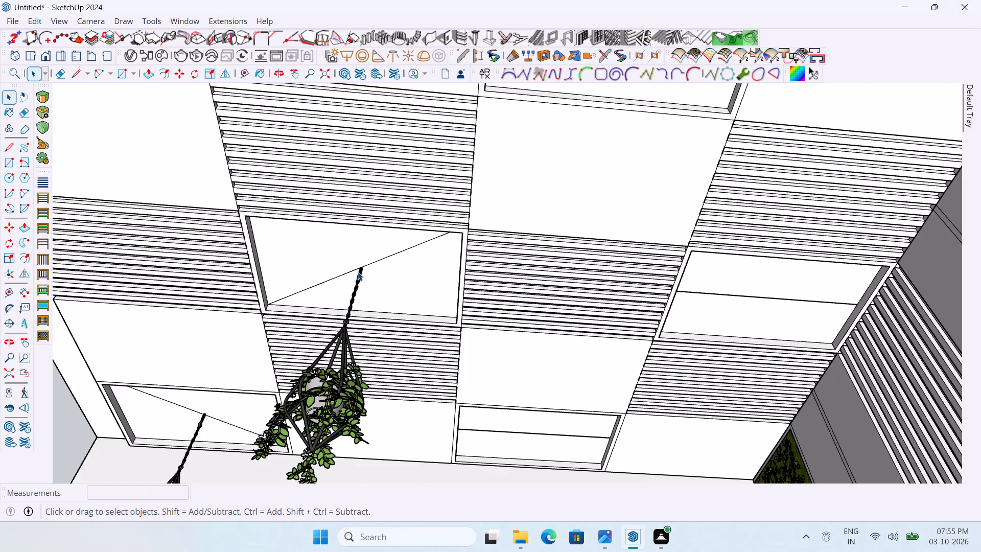
# Copy the central hanging planter by its top end about 5' 6" to the centre line's midpoint in the empty door-side recessed panel.
pyautogui.click(360, 272)
pyautogui.scroll(5, 361, 271)
pyautogui.press('m')
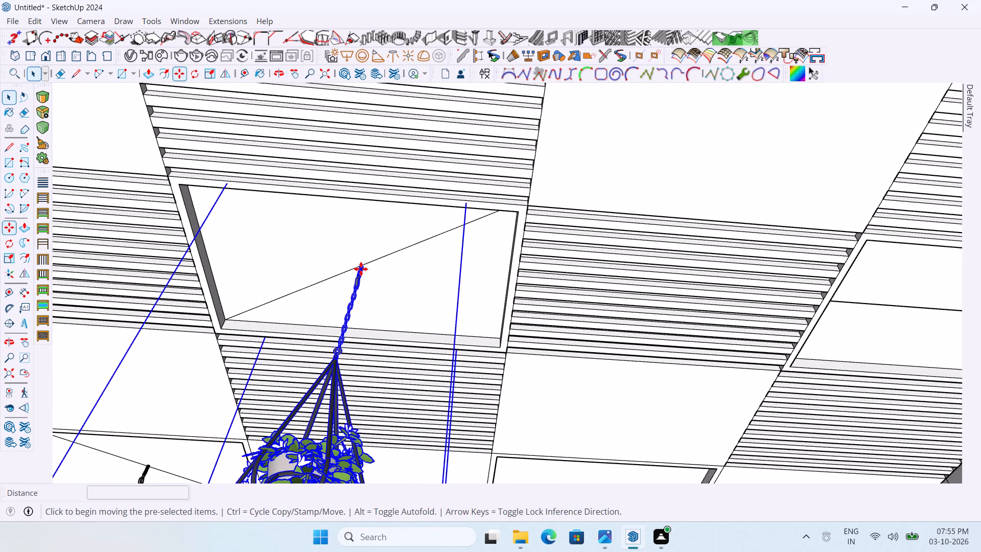
pyautogui.scroll(4, 361, 269)
pyautogui.scroll(20, 361, 267)
pyautogui.scroll(3, 361, 267)
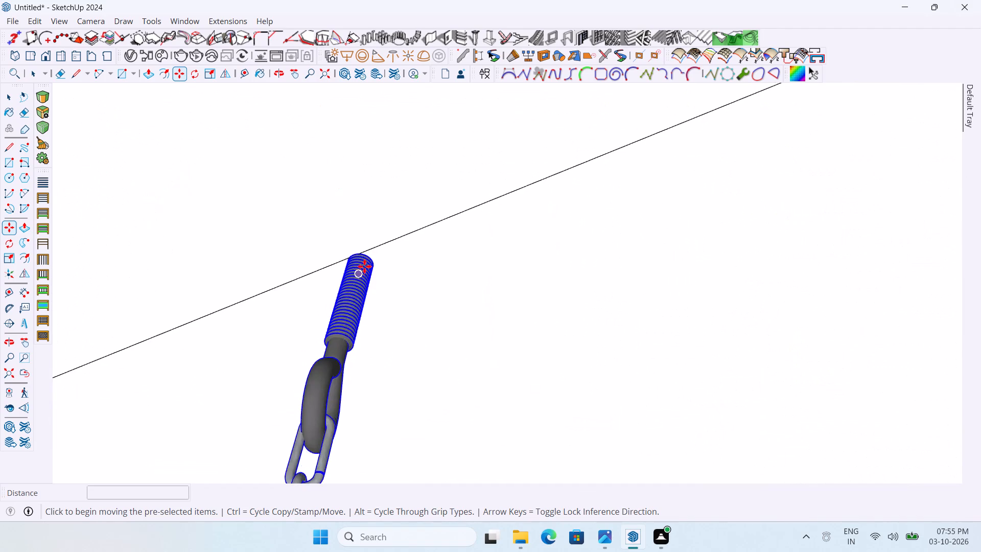
pyautogui.keyDown('ctrl'); pyautogui.click(364, 251); pyautogui.keyUp('ctrl')
pyautogui.scroll(-10, 424, 260)
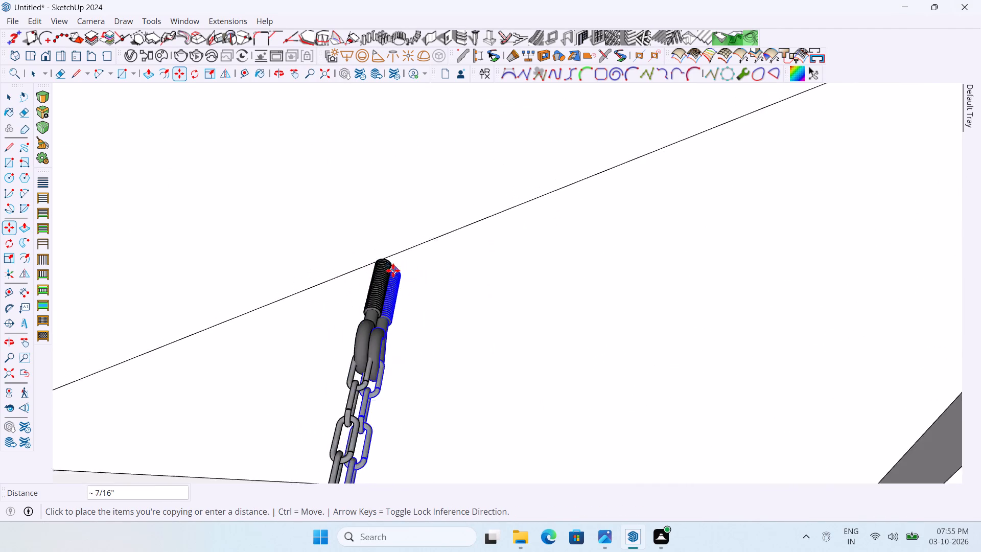
pyautogui.scroll(-20, 393, 270)
pyautogui.scroll(-9, 393, 270)
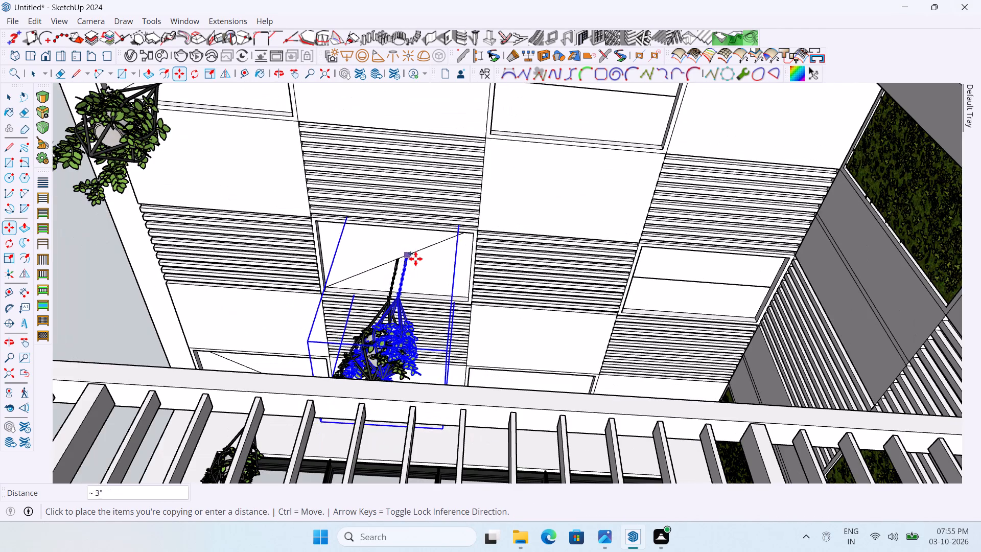
pyautogui.scroll(6, 500, 361)
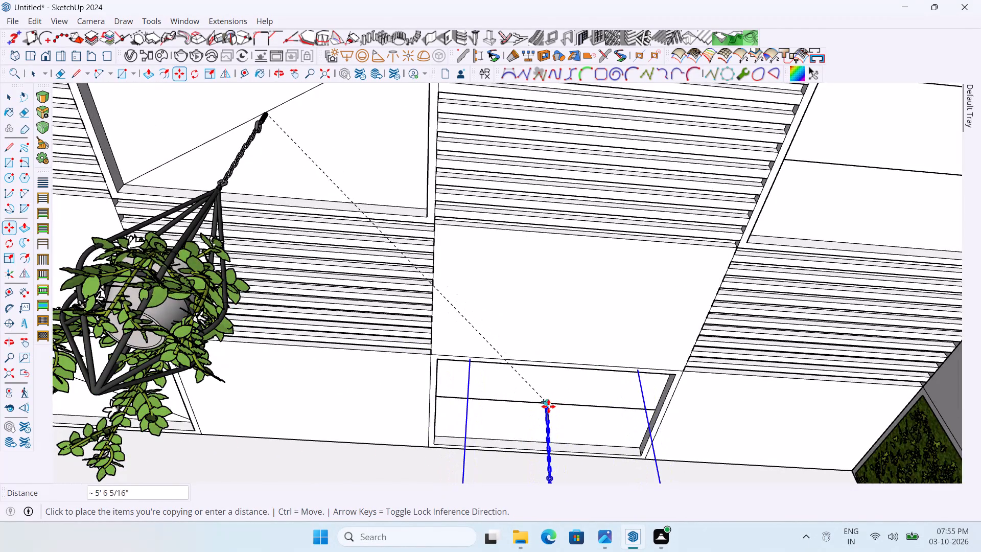
pyautogui.click(549, 404)
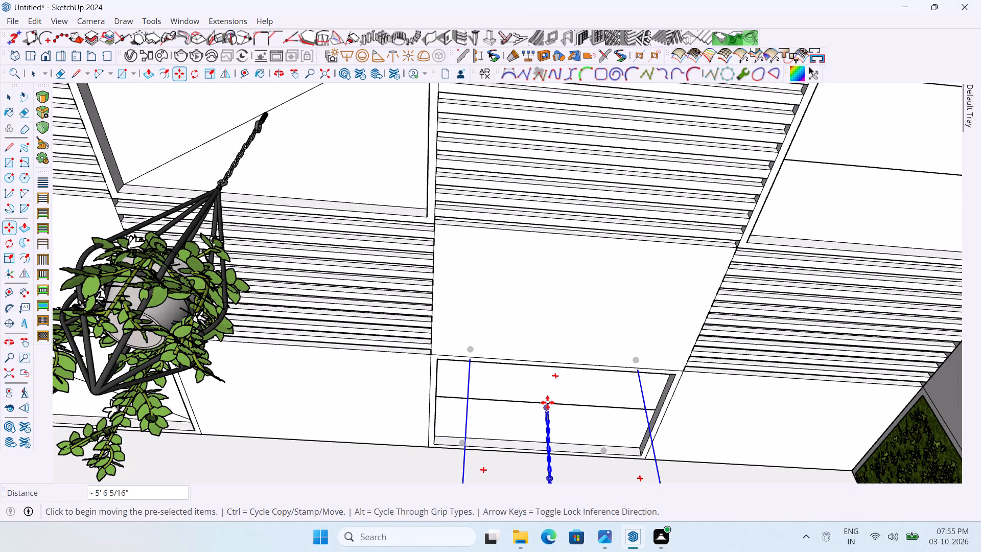
# Copy the new door-side planter about 5' 6" to the centre line's midpoint in the recessed panel beside the slatted wall.
pyautogui.keyDown('ctrl'); pyautogui.click(547, 402); pyautogui.keyUp('ctrl')
pyautogui.scroll(-10, 517, 384)
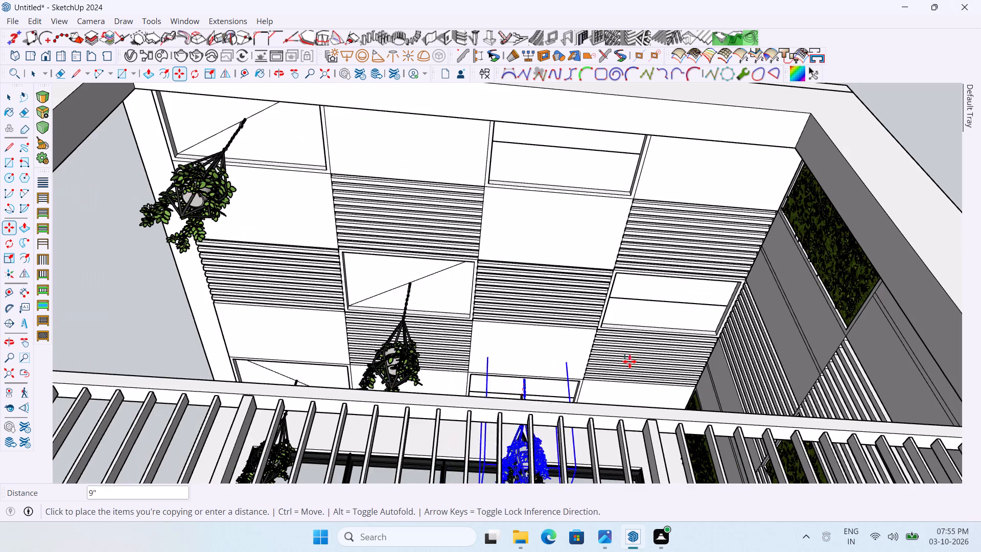
pyautogui.scroll(6, 708, 308)
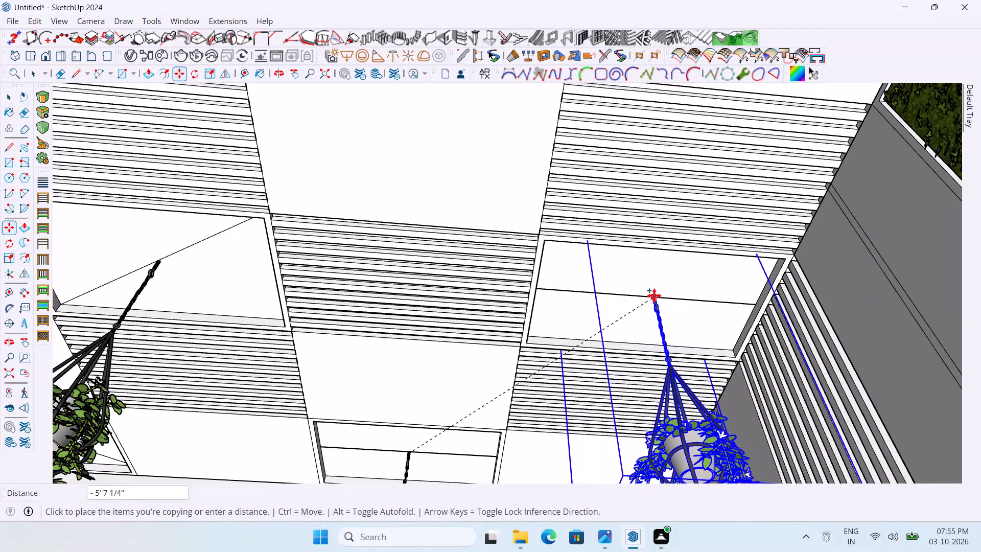
pyautogui.click(649, 295)
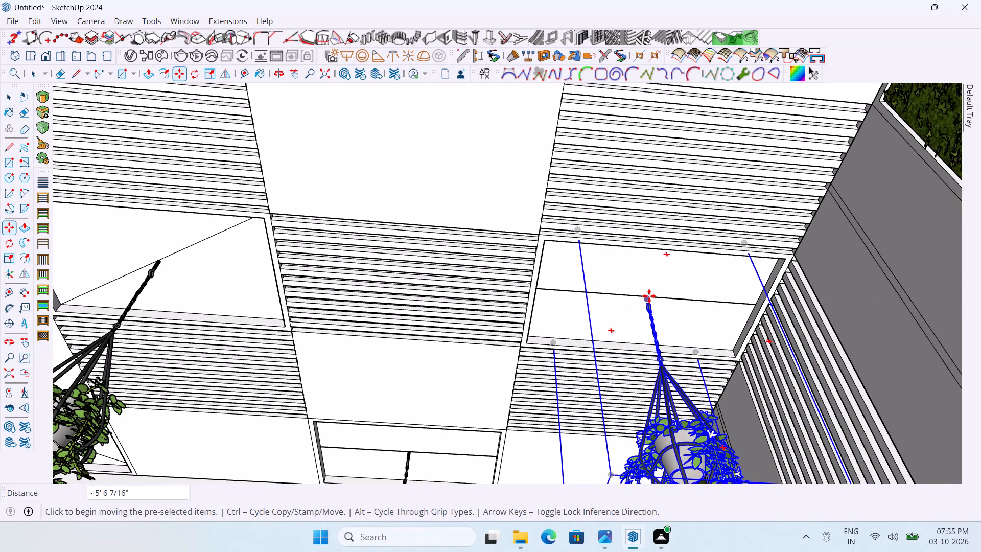
# Copy the slatted-wall planter about 5' 6" to the centre line's midpoint in the empty outer-edge recessed panel, and clear the selection.
pyautogui.click(647, 293)
pyautogui.scroll(-9, 544, 300)
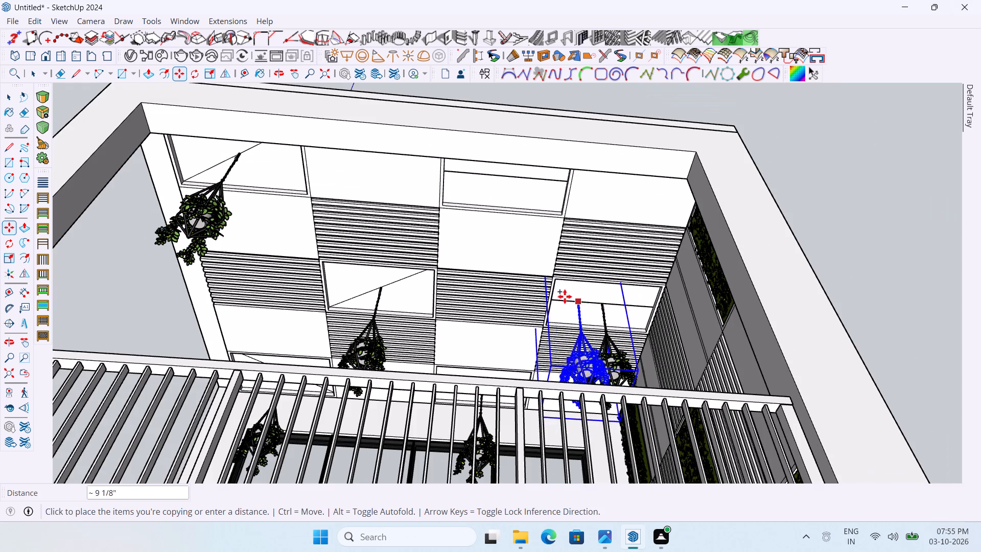
pyautogui.scroll(4, 507, 193)
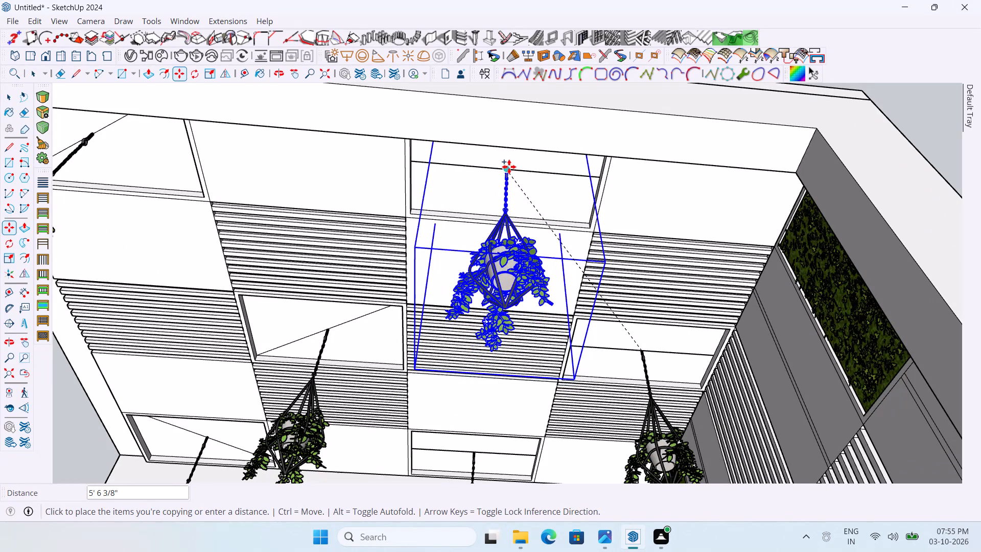
pyautogui.click(509, 167)
pyautogui.scroll(-6, 527, 183)
pyautogui.press('space')
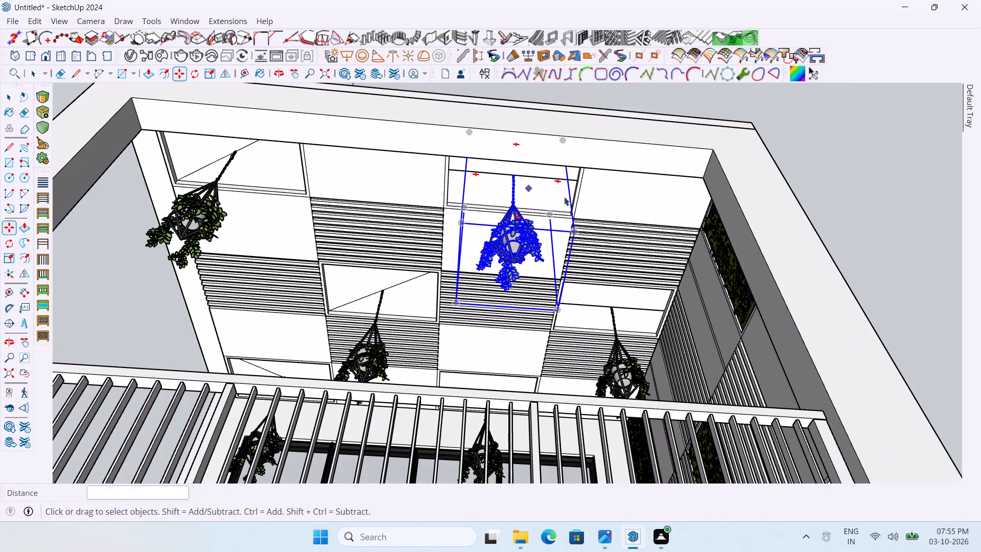
pyautogui.click(825, 181)
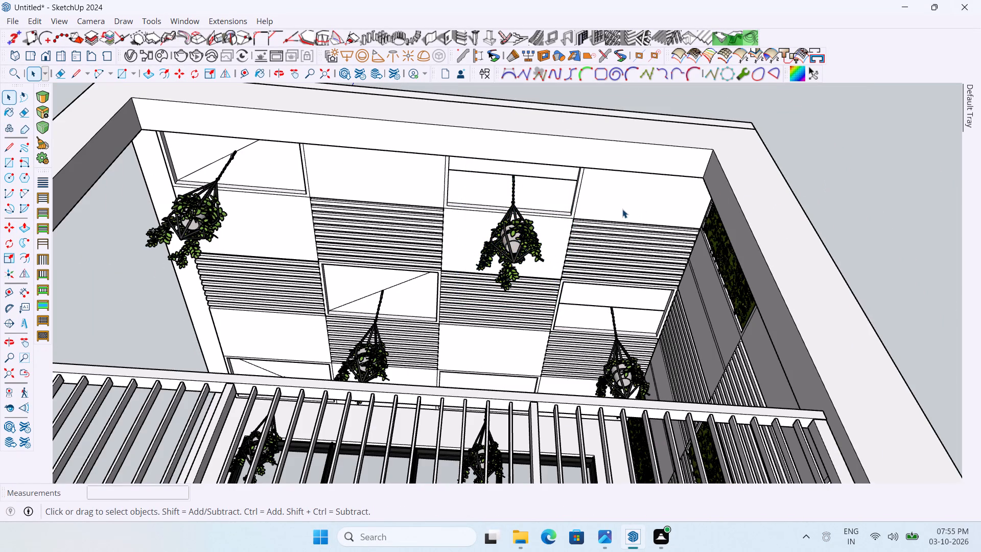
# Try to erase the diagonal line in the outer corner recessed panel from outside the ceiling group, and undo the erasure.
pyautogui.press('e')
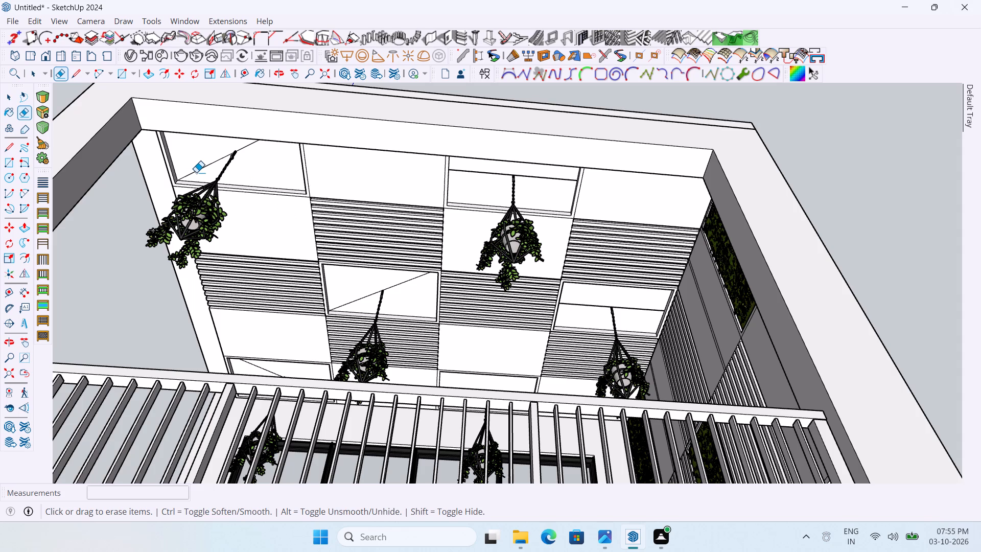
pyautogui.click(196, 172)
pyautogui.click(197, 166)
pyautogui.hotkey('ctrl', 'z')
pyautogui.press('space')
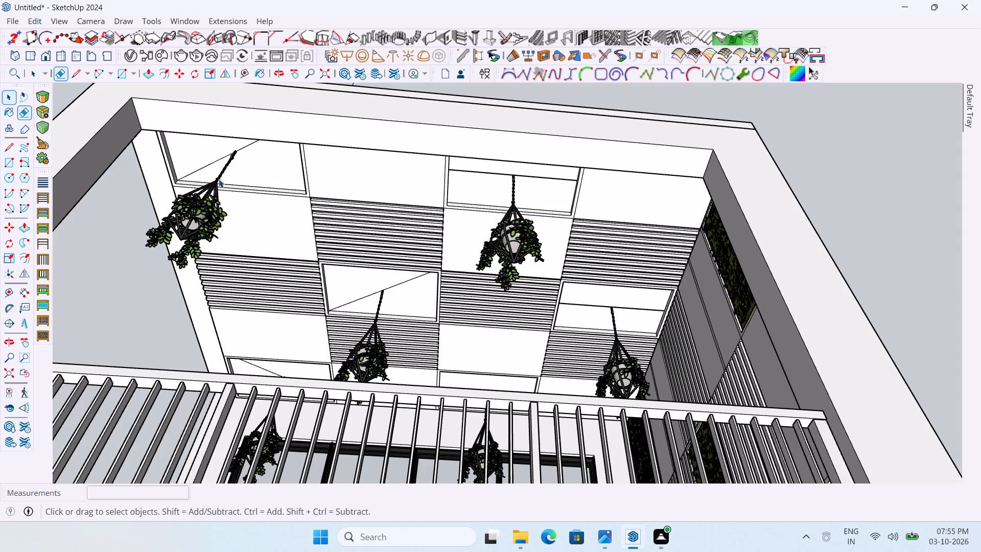
# Open the ceiling group, erase the diagonal construction lines in its three recessed panels, and close the group.
pyautogui.doubleClick(322, 190)
pyautogui.press('e')
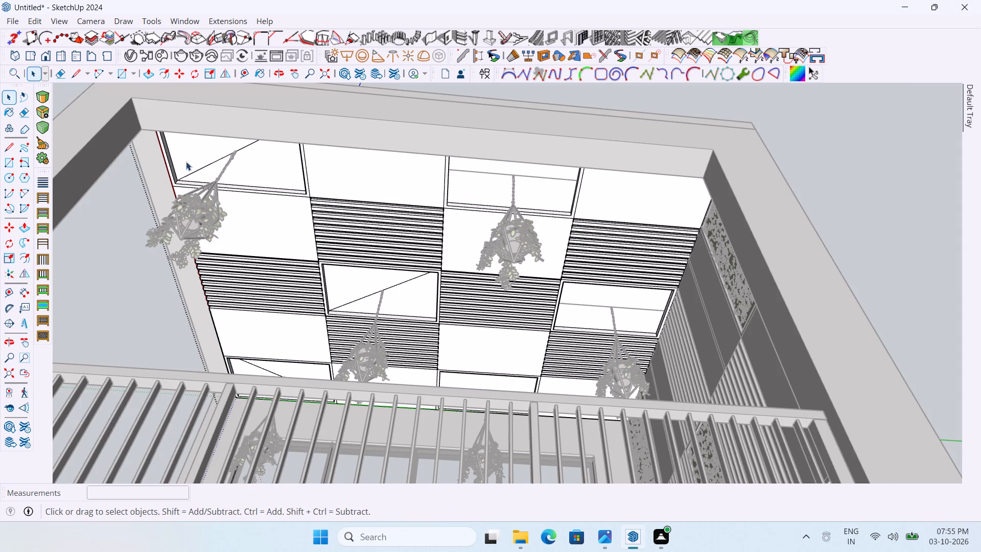
pyautogui.scroll(2, 182, 160)
pyautogui.click(206, 165)
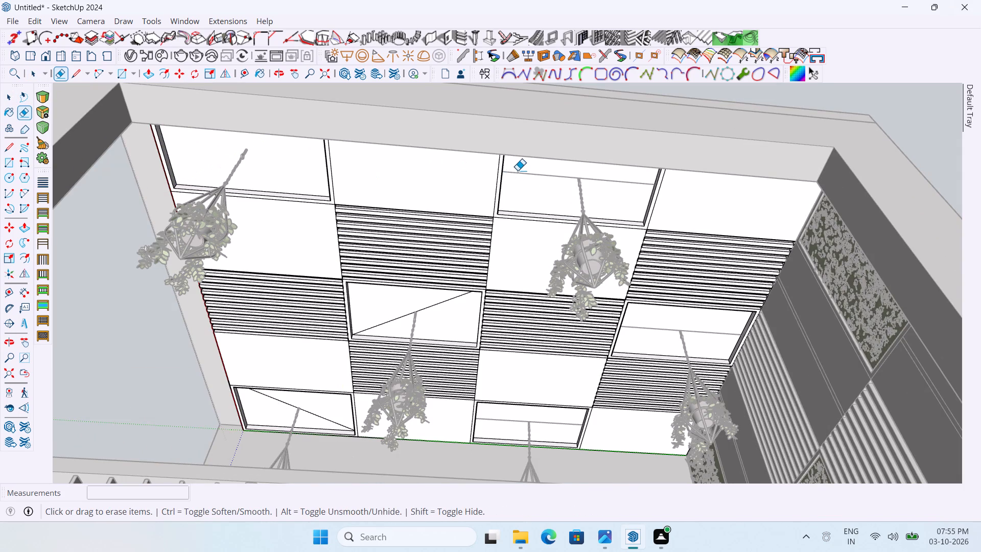
pyautogui.moveTo(522, 169); pyautogui.dragTo(528, 180)
pyautogui.click(436, 305)
pyautogui.click(323, 414)
pyautogui.moveTo(323, 415); pyautogui.dragTo(320, 420)
pyautogui.moveTo(322, 420); pyautogui.dragTo(328, 416)
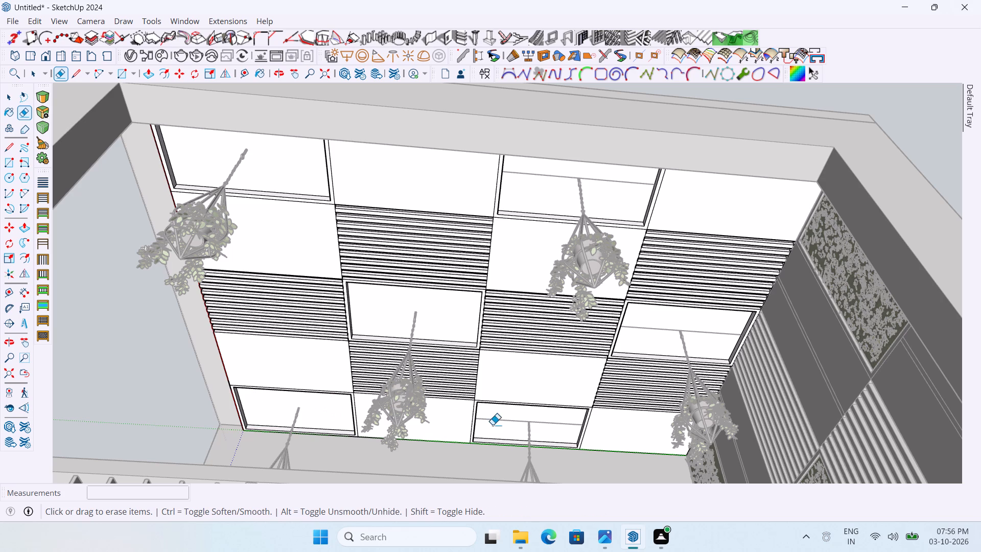
pyautogui.click(502, 418)
pyautogui.press('space')
pyautogui.scroll(-4, 499, 407)
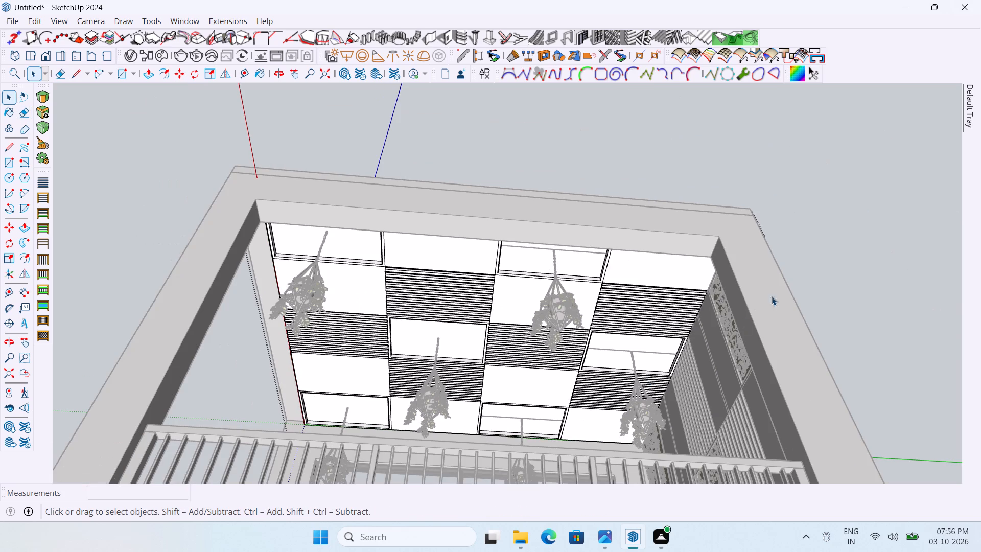
pyautogui.click(835, 244)
# Erase the centre line above the planter in the outer-edge recessed panel nearer the slatted wall.
pyautogui.scroll(3, 634, 325)
pyautogui.press('e')
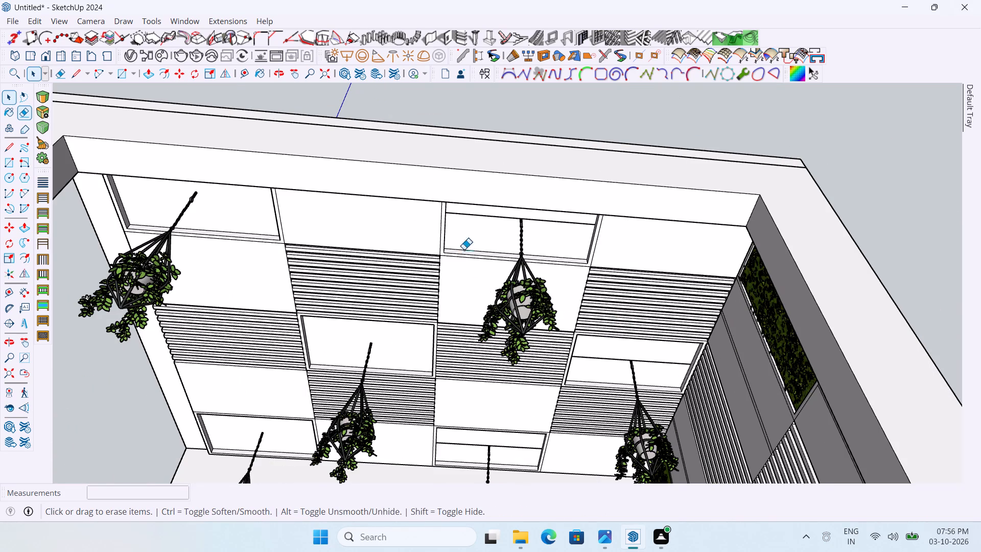
pyautogui.scroll(2, 455, 214)
pyautogui.click(462, 214)
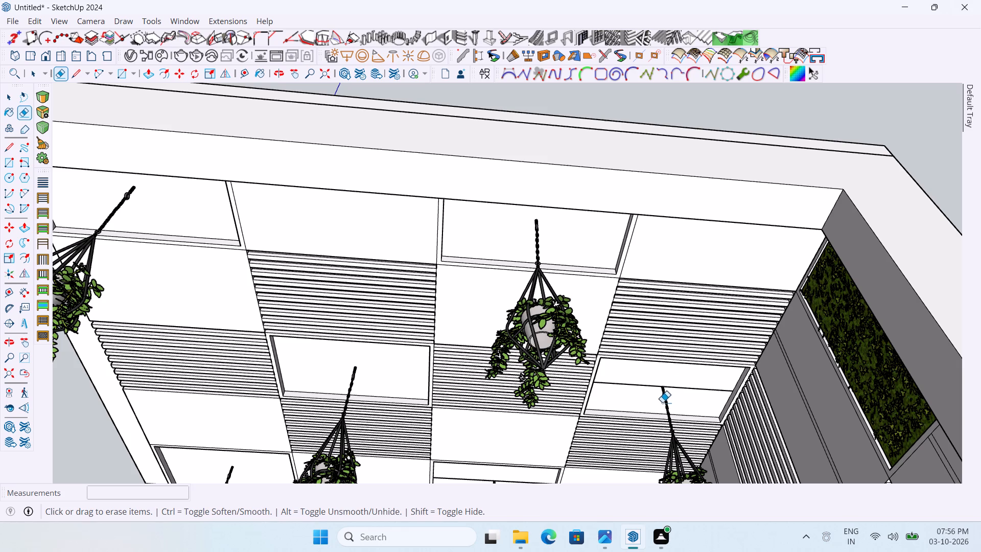
# Erase the remaining centre lines in the recessed panel beside the slatted wall and the one near the glazed doors.
pyautogui.click(654, 385)
pyautogui.scroll(-5, 550, 308)
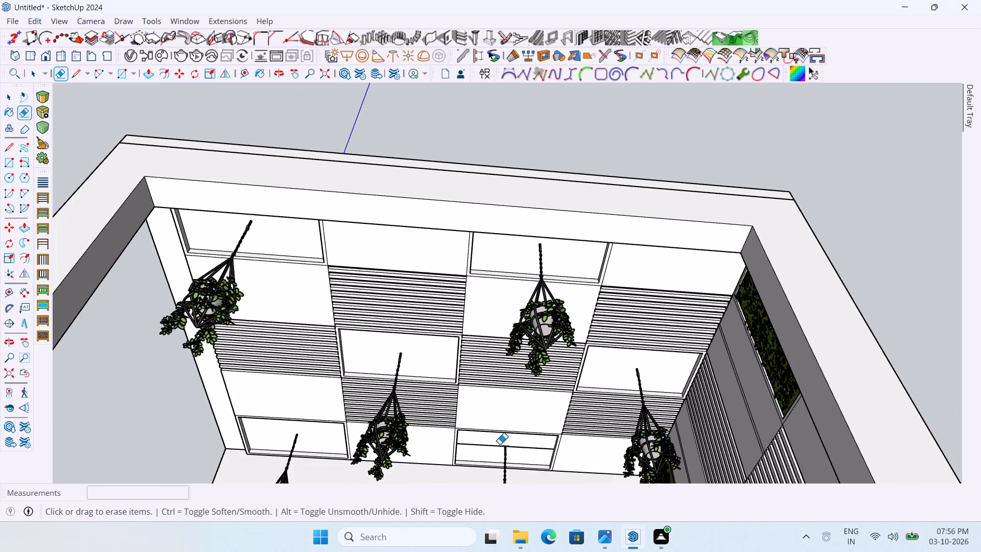
pyautogui.scroll(4, 530, 454)
pyautogui.click(533, 446)
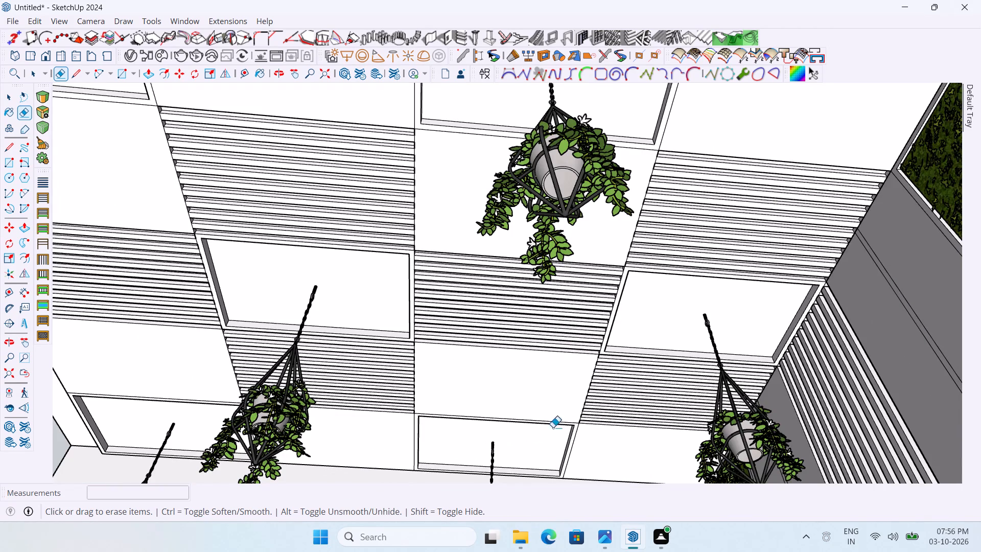
pyautogui.scroll(-7, 571, 410)
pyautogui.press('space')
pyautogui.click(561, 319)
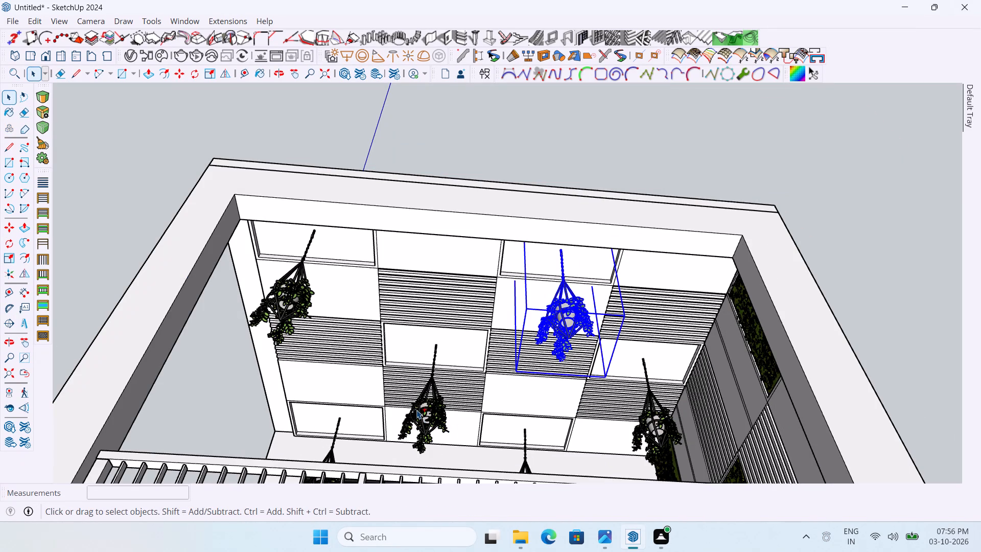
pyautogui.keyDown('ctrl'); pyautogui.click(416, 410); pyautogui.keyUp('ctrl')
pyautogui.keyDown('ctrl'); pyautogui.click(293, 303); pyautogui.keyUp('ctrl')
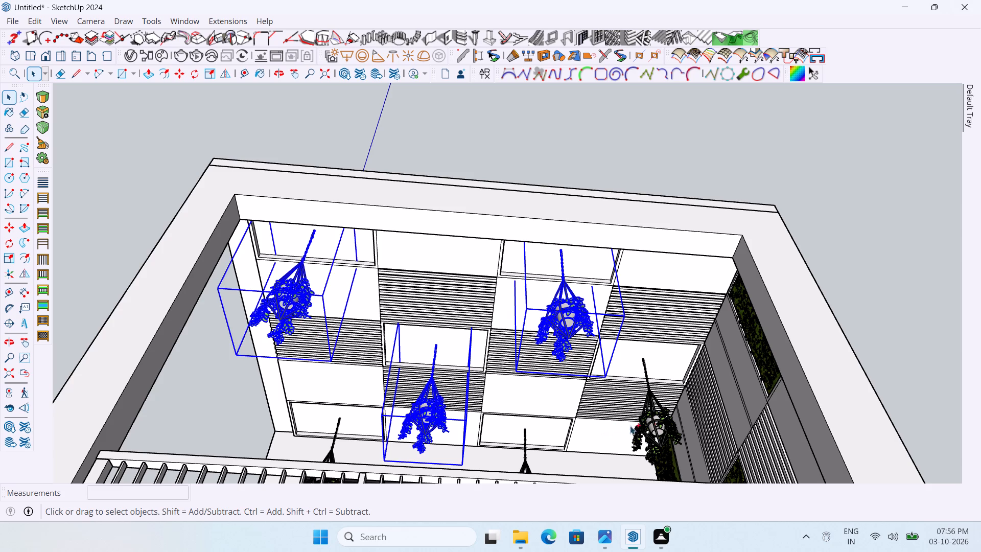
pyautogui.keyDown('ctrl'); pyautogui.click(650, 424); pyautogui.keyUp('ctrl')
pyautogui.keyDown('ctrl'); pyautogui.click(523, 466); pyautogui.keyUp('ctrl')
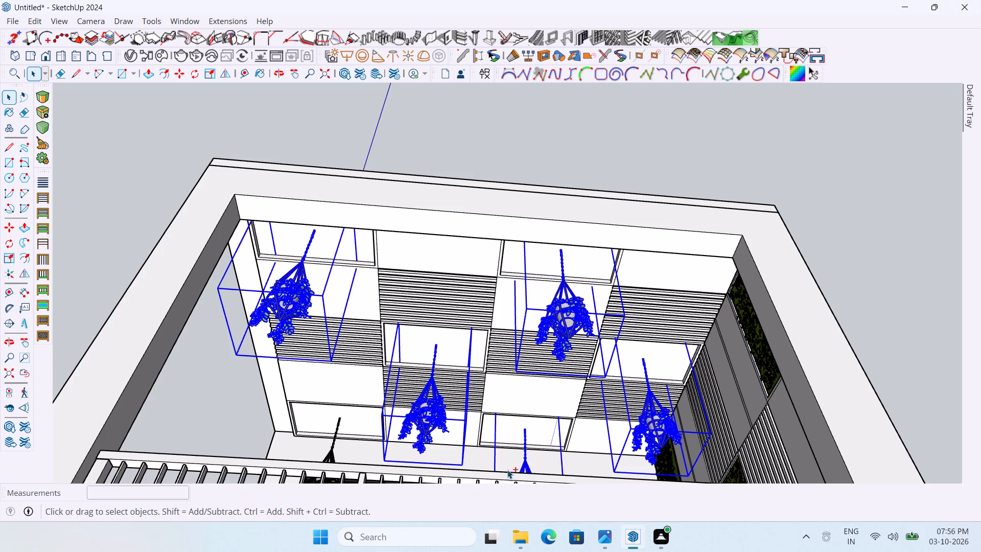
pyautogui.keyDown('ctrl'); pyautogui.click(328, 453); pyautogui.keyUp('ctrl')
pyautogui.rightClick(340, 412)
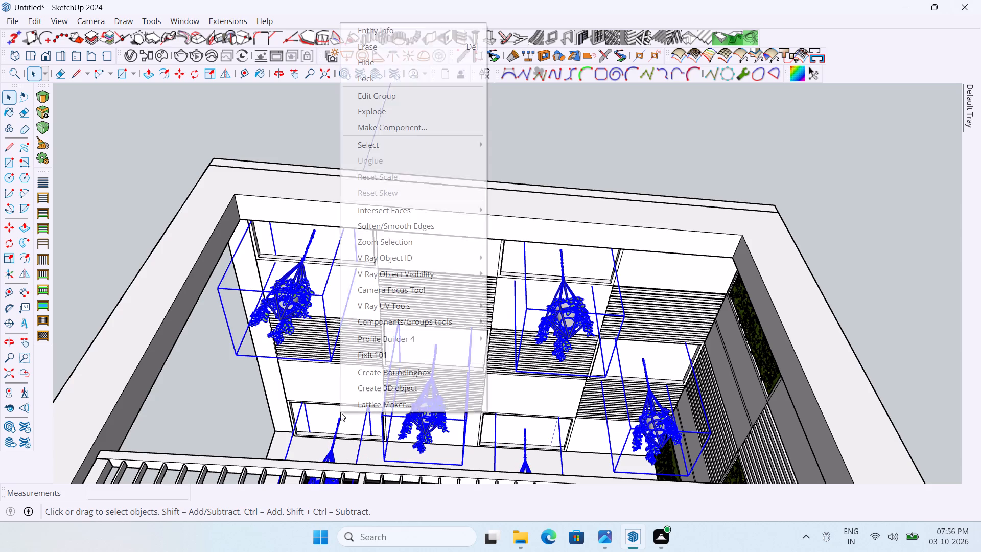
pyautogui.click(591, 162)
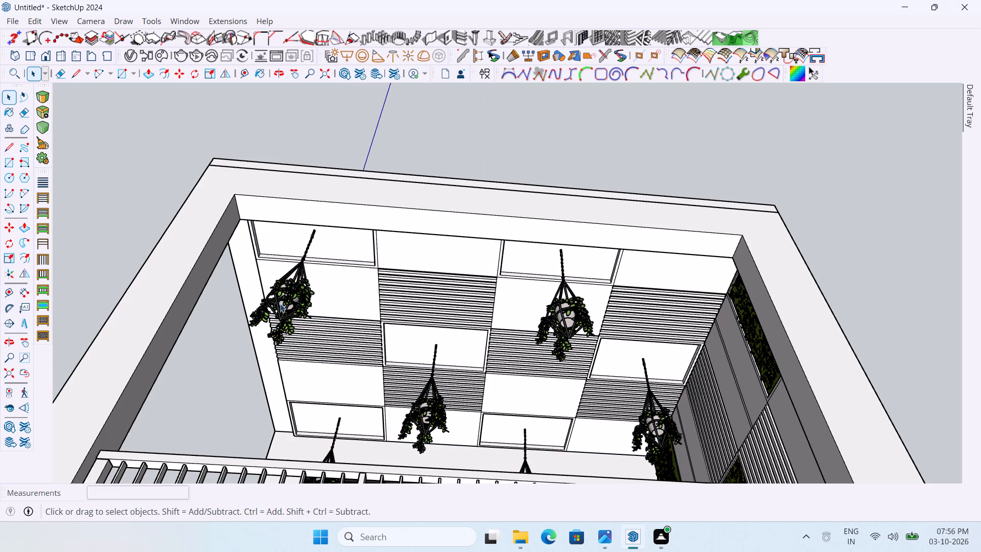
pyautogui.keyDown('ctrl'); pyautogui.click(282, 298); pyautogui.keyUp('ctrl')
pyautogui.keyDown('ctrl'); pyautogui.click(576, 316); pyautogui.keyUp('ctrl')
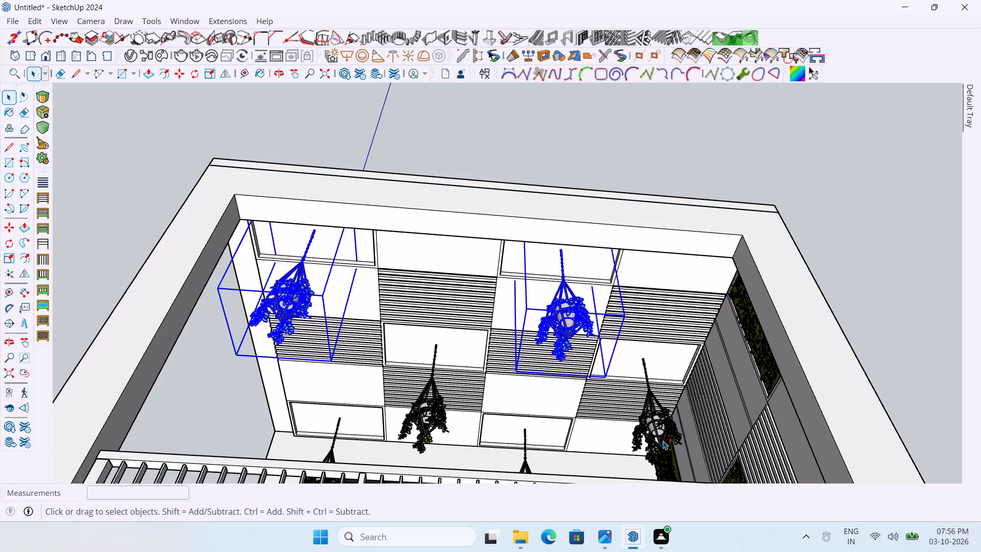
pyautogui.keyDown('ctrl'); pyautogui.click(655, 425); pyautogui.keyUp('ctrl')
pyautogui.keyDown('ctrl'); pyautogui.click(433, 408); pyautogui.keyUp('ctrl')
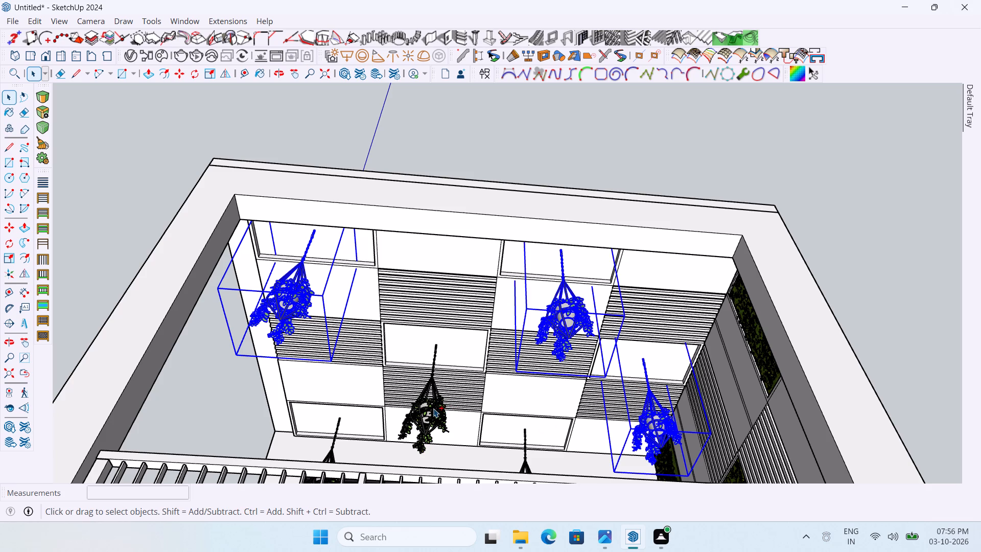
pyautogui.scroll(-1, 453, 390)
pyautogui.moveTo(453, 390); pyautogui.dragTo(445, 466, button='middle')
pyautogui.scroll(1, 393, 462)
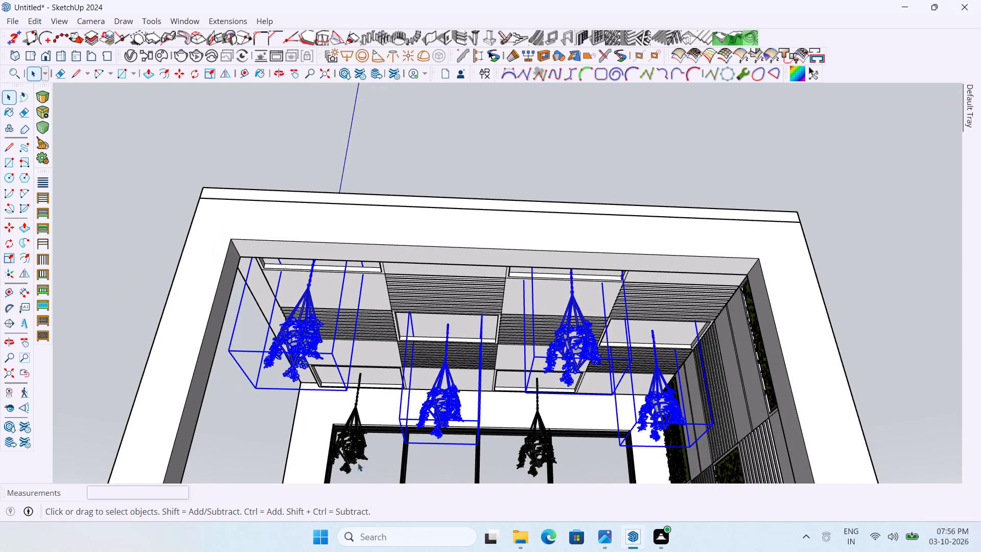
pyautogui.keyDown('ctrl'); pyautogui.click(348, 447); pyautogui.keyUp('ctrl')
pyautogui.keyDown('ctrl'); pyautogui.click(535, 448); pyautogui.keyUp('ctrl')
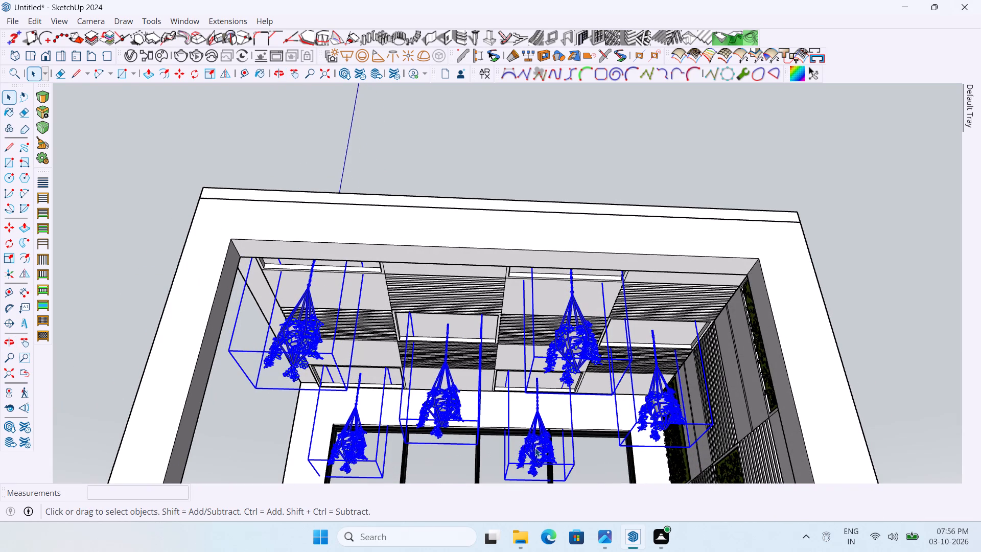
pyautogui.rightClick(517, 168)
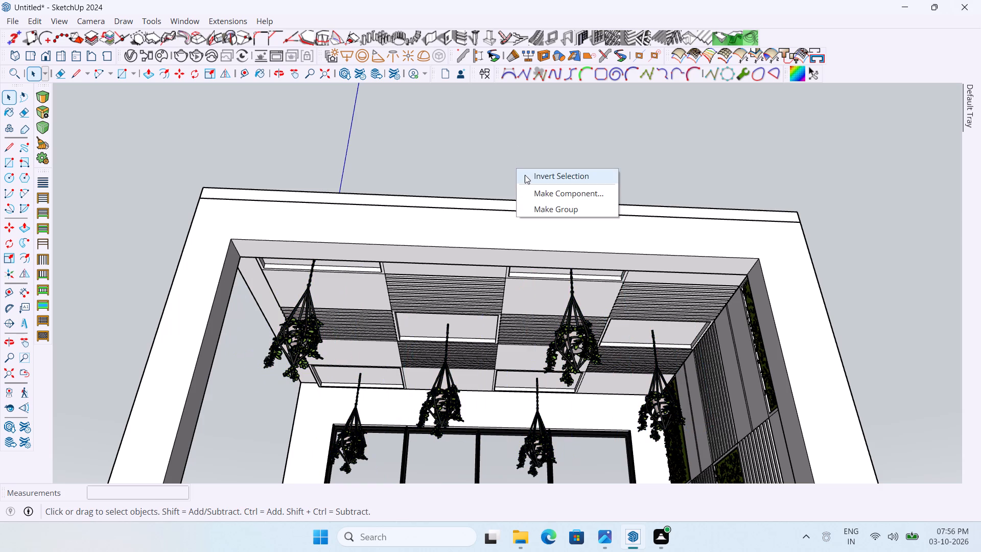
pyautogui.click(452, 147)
# Select all six hanging planters and combine them into one group.
pyautogui.keyDown('ctrl'); pyautogui.click(309, 317); pyautogui.keyUp('ctrl')
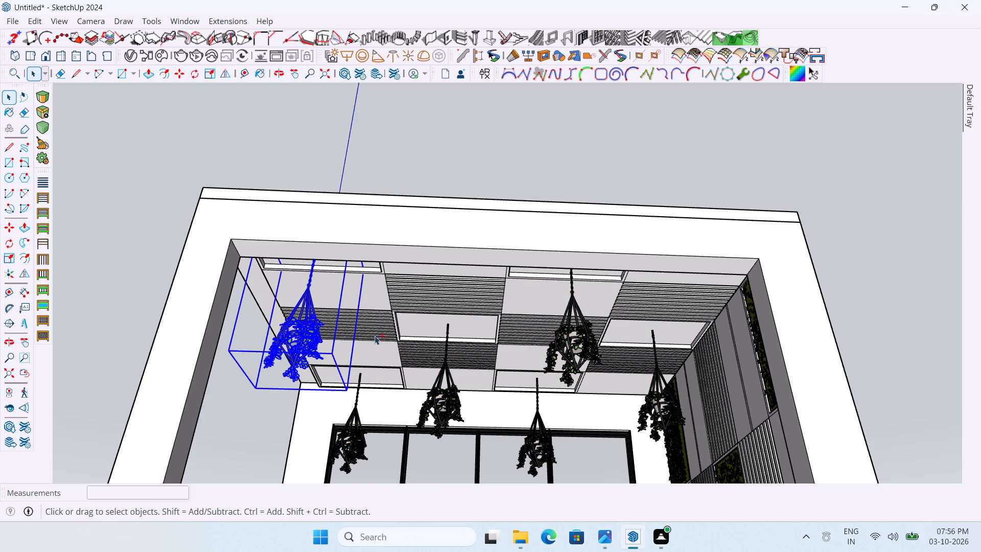
pyautogui.keyDown('ctrl'); pyautogui.click(577, 342); pyautogui.keyUp('ctrl')
pyautogui.keyDown('ctrl'); pyautogui.click(657, 401); pyautogui.keyUp('ctrl')
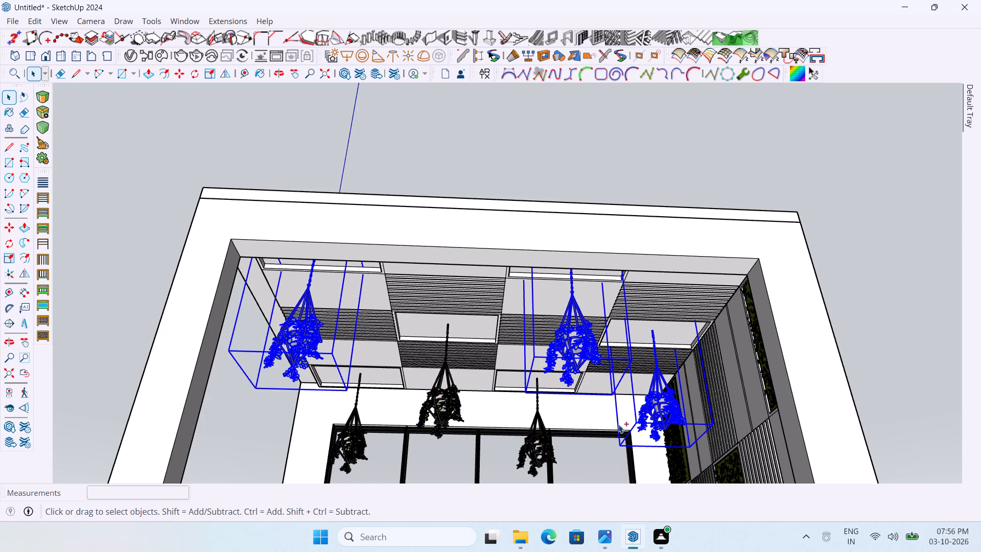
pyautogui.keyDown('ctrl'); pyautogui.click(536, 433); pyautogui.keyUp('ctrl')
pyautogui.keyDown('ctrl'); pyautogui.click(457, 410); pyautogui.keyUp('ctrl')
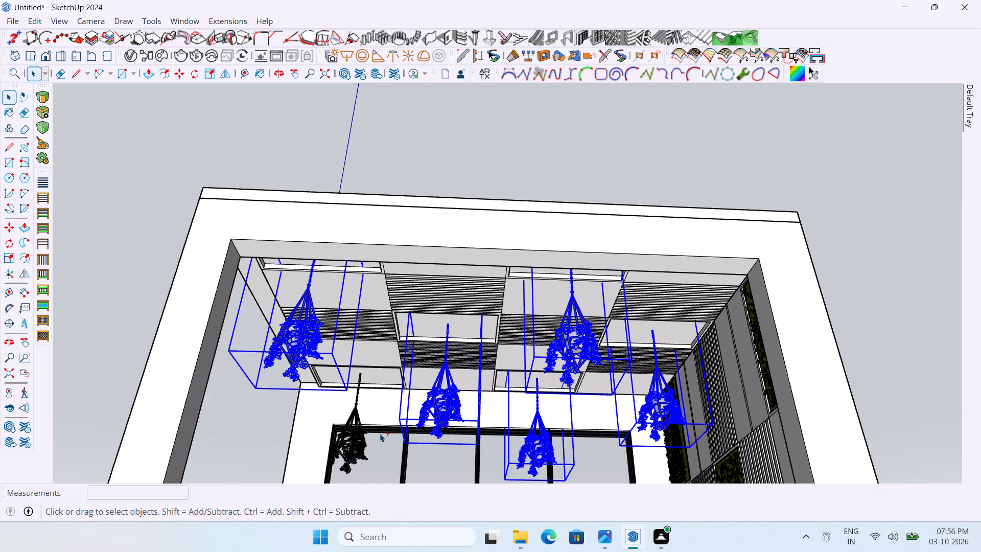
pyautogui.keyDown('ctrl'); pyautogui.click(357, 438); pyautogui.keyUp('ctrl')
pyautogui.keyDown('ctrl'); pyautogui.rightClick(357, 438); pyautogui.keyUp('ctrl')
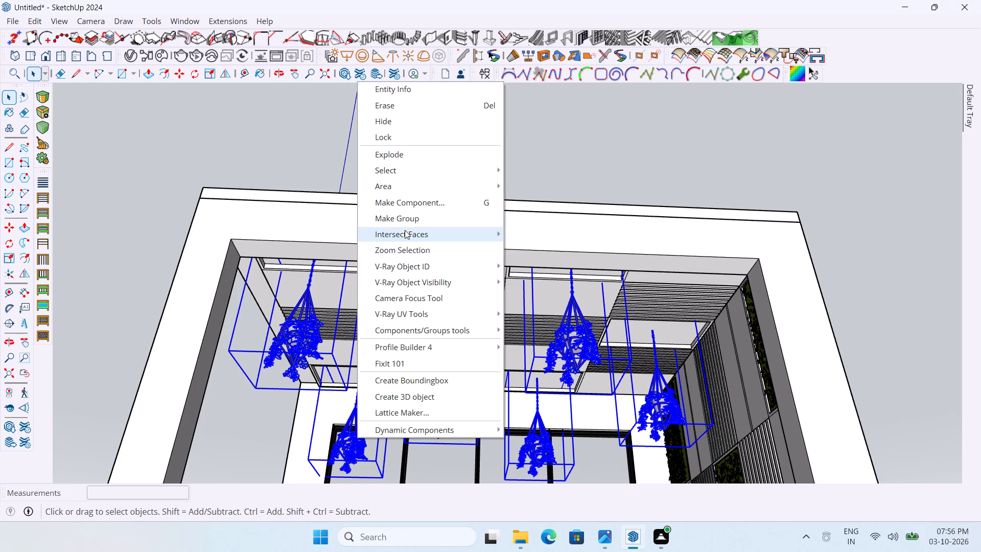
pyautogui.keyDown('ctrl'); pyautogui.click(405, 221); pyautogui.keyUp('ctrl')
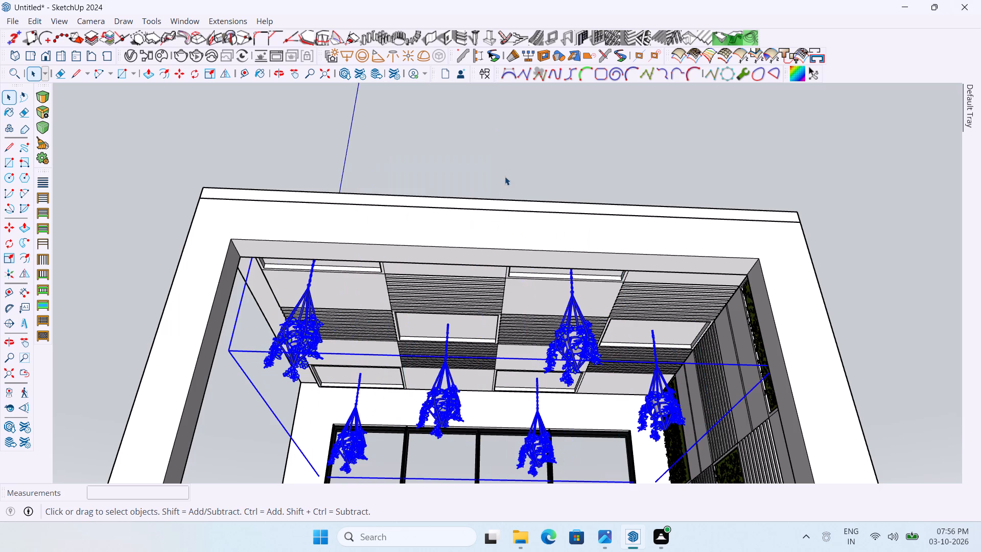
# Scale the planter group's height to 0.85 by raising its underside towards the ceiling, and clear the selection.
pyautogui.scroll(-2, 508, 191)
pyautogui.moveTo(535, 225); pyautogui.dragTo(845, 347, button='middle')
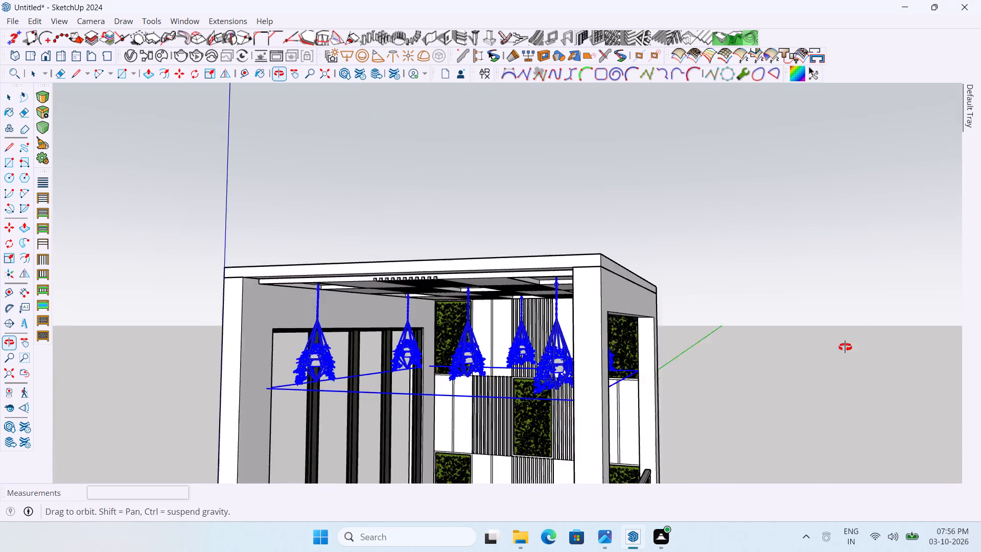
pyautogui.moveTo(845, 347); pyautogui.dragTo(848, 347, button='middle')
pyautogui.scroll(2, 554, 396)
pyautogui.moveTo(548, 390); pyautogui.dragTo(531, 381, button='middle')
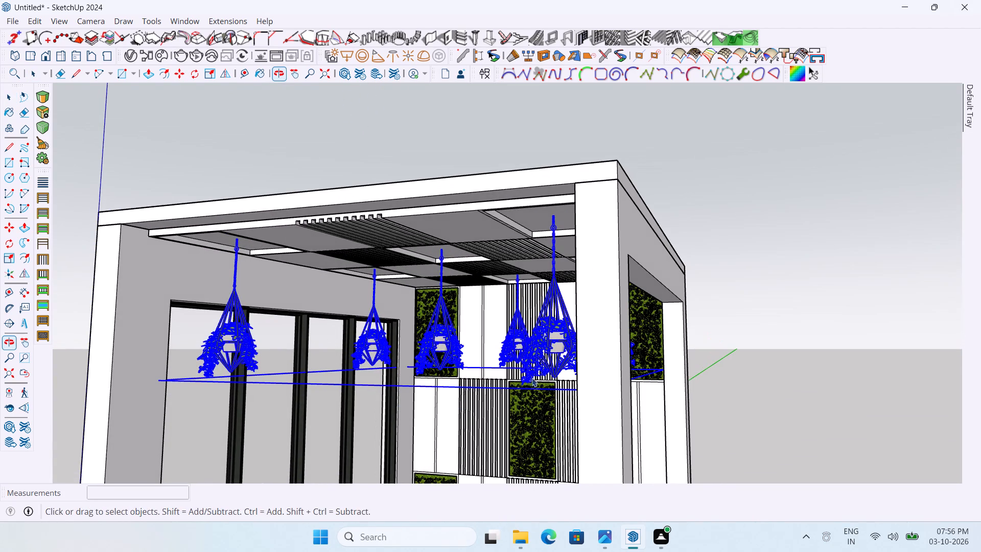
pyautogui.press('s')
pyautogui.scroll(1, 454, 368)
pyautogui.click(466, 377)
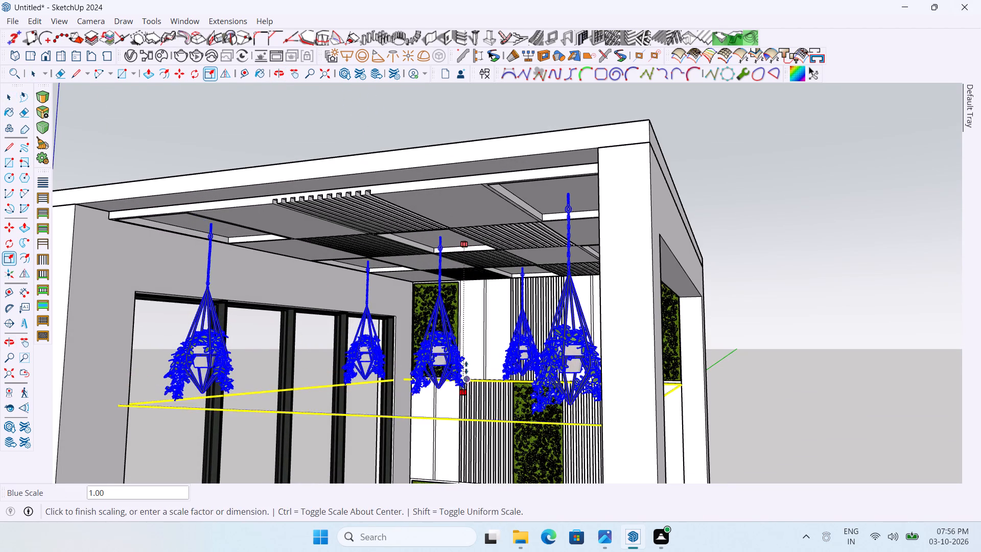
pyautogui.click(469, 355)
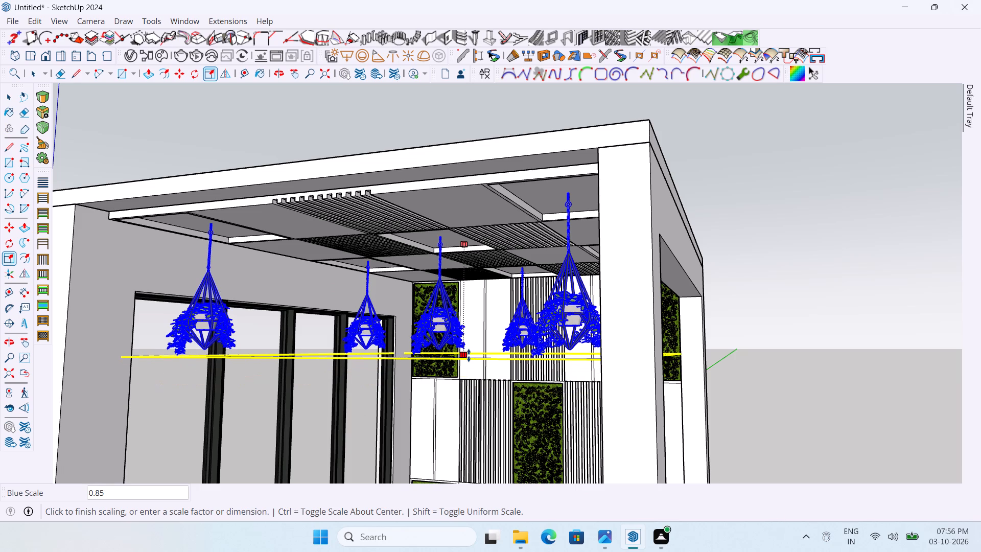
pyautogui.press('space')
pyautogui.click(764, 300)
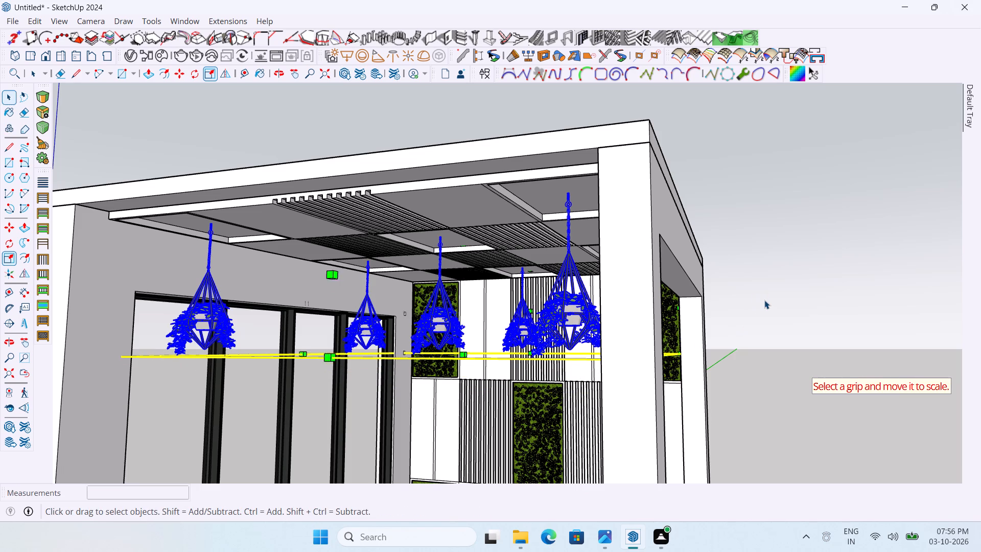
pyautogui.scroll(-2, 764, 300)
pyautogui.click(768, 301)
# Unhide the hidden geometry to bring back the arched front wall of the balcony.
pyautogui.moveTo(774, 306); pyautogui.dragTo(823, 352, button='middle')
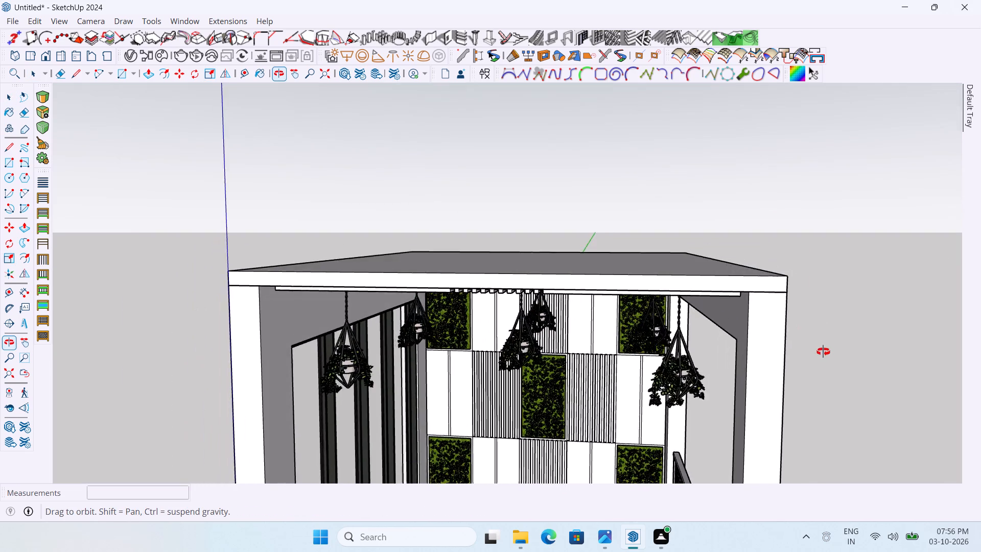
pyautogui.moveTo(823, 352); pyautogui.dragTo(773, 294, button='middle')
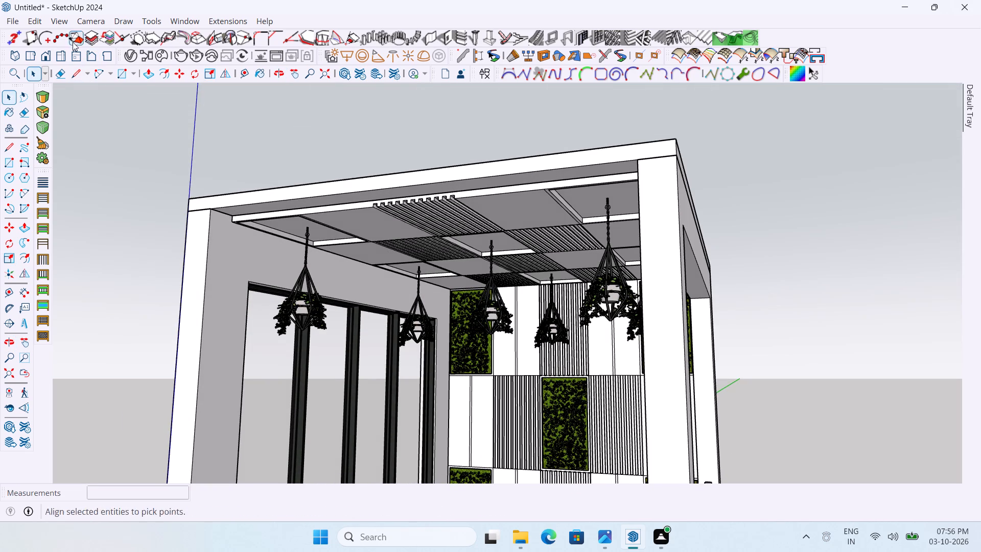
pyautogui.click(34, 21)
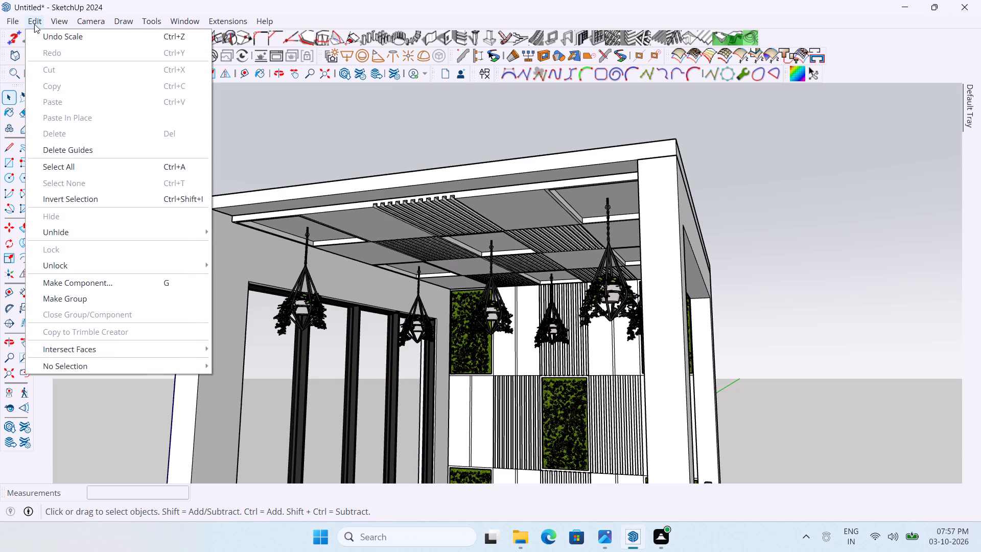
pyautogui.click(254, 266)
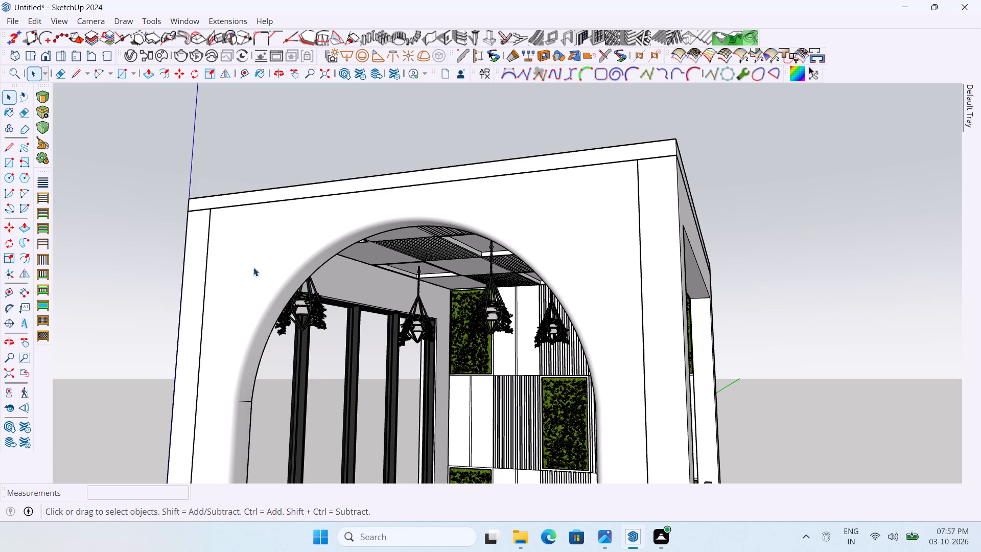
# Examine the hanging planters and balcony interior through the arch and from the railing side.
pyautogui.scroll(-4, 463, 213)
pyautogui.moveTo(611, 253); pyautogui.dragTo(661, 280, button='middle')
pyautogui.scroll(-5, 662, 103)
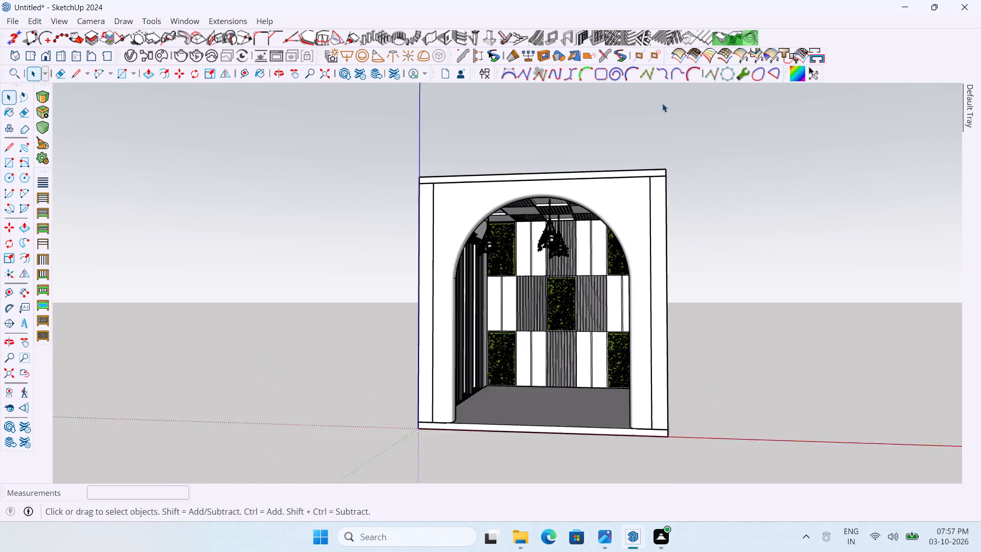
pyautogui.scroll(3, 636, 223)
pyautogui.scroll(3, 689, 242)
pyautogui.moveTo(691, 249); pyautogui.dragTo(767, 158, button='middle')
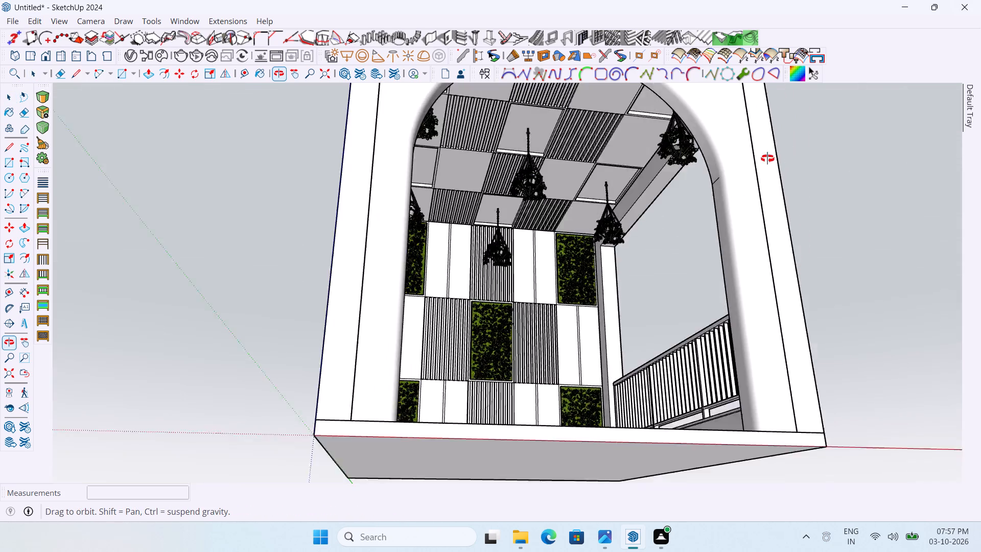
pyautogui.moveTo(767, 158); pyautogui.dragTo(485, 221, button='middle')
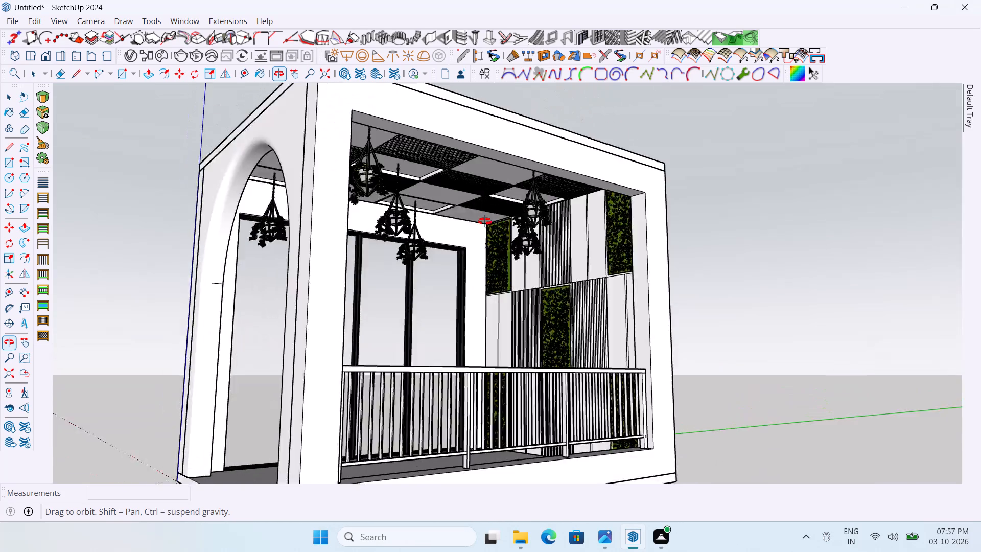
pyautogui.moveTo(485, 221); pyautogui.dragTo(685, 264, button='middle')
pyautogui.scroll(-3, 499, 195)
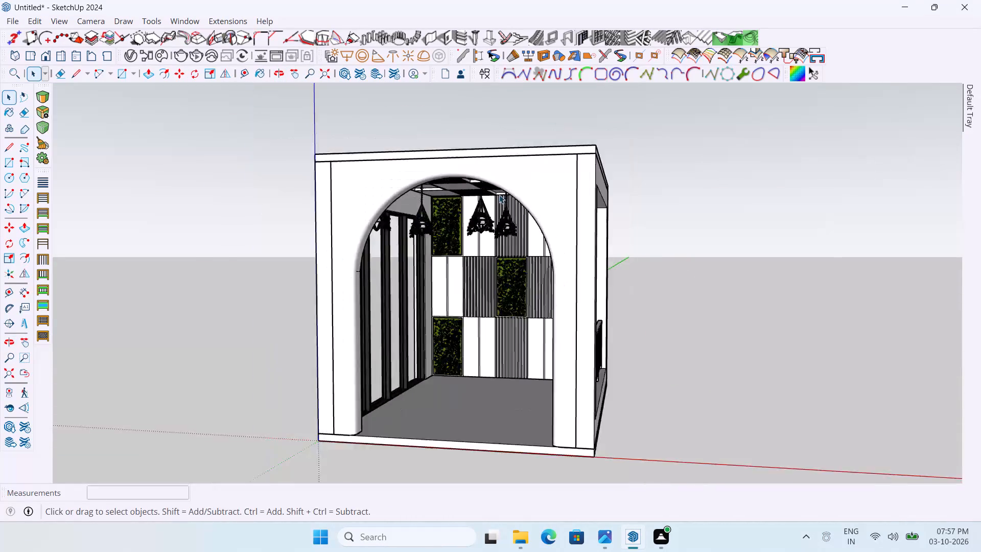
pyautogui.scroll(-3, 499, 195)
pyautogui.scroll(4, 656, 221)
pyautogui.scroll(2, 564, 237)
pyautogui.moveTo(603, 246); pyautogui.dragTo(640, 246, button='middle')
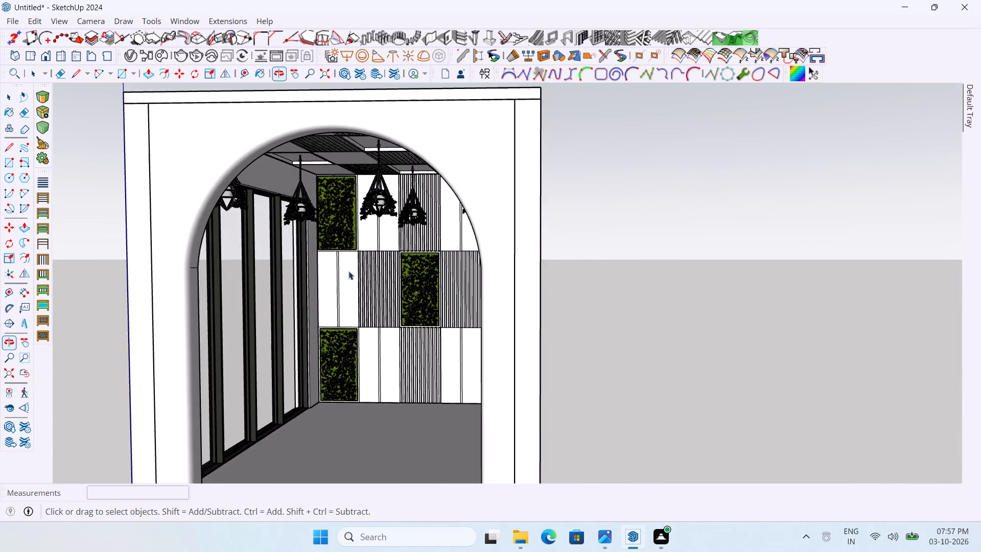
# Examine the reference image's floor area, including the seating, rug, potted plants and chess table.
pyautogui.scroll(-12, 340, 275)
pyautogui.scroll(1, 632, 240)
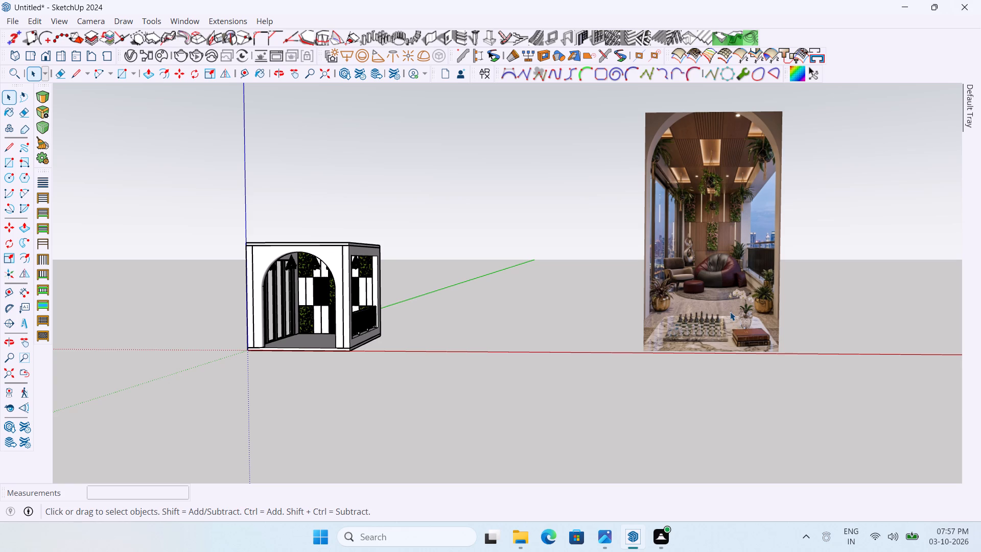
pyautogui.scroll(8, 730, 312)
pyautogui.scroll(2, 634, 280)
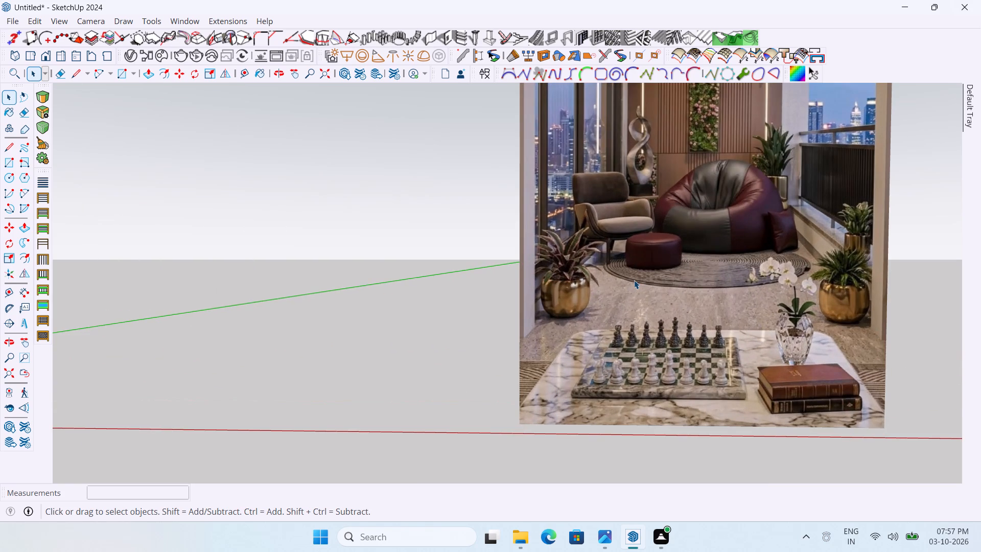
pyautogui.scroll(-1, 634, 280)
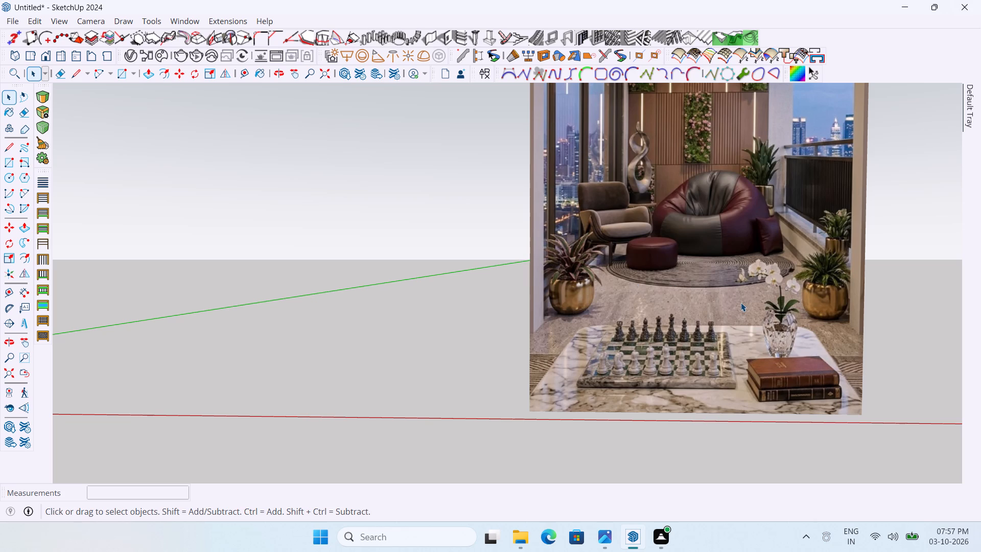
pyautogui.scroll(8, 729, 275)
pyautogui.scroll(4, 467, 261)
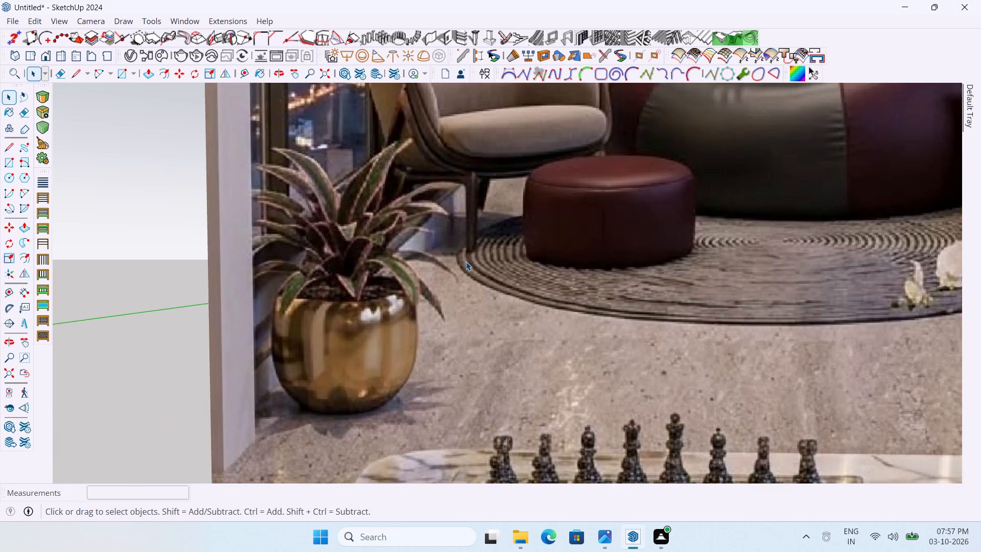
# Examine the reference image's potted plants, seating, rug and chess table, and view it as a whole alongside the balcony model.
pyautogui.scroll(4, 468, 262)
pyautogui.scroll(-4, 535, 313)
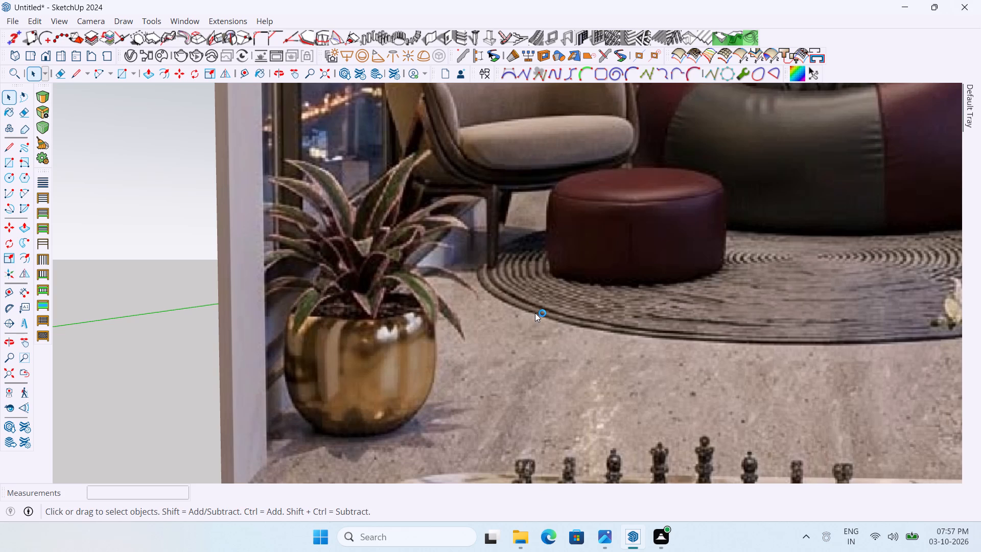
pyautogui.scroll(-8, 560, 369)
pyautogui.scroll(-4, 692, 371)
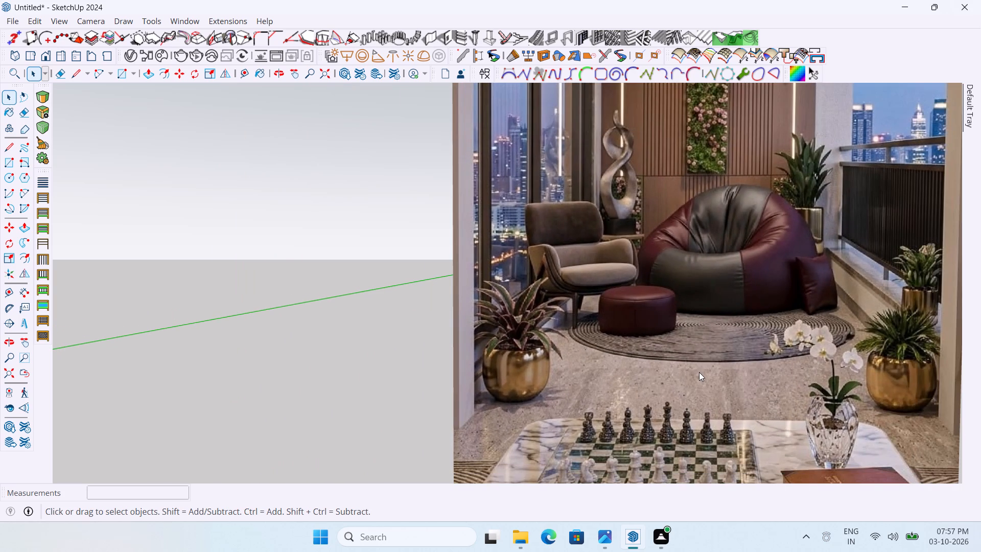
pyautogui.scroll(-5, 837, 325)
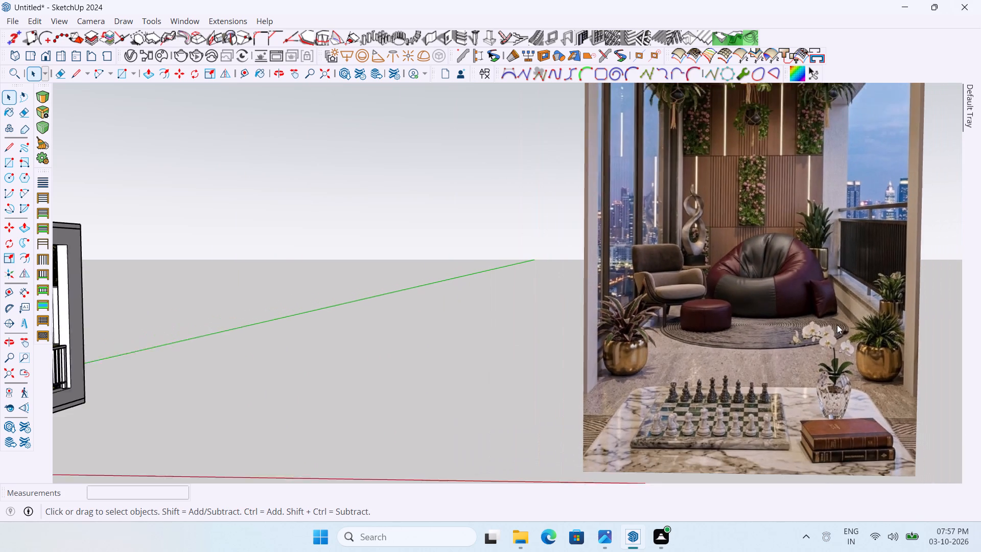
pyautogui.scroll(-8, 837, 325)
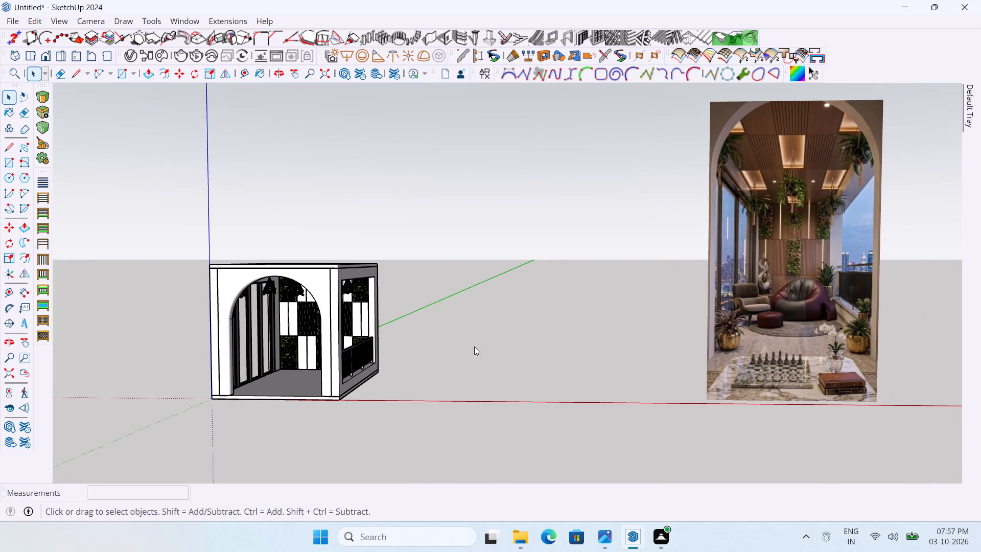
# Compare the balcony's floor, back wall, ceiling and hanging planters, seen through the arch, with the reference image's ceiling.
pyautogui.scroll(3, 376, 358)
pyautogui.moveTo(531, 339); pyautogui.dragTo(526, 435, button='middle')
pyautogui.scroll(-1, 568, 286)
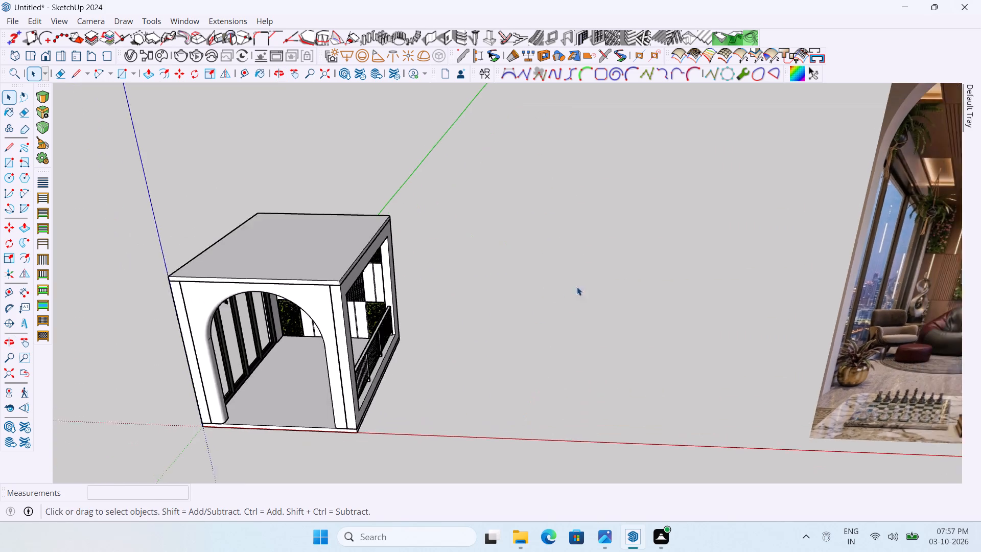
pyautogui.scroll(-2, 577, 287)
pyautogui.scroll(9, 294, 373)
pyautogui.moveTo(377, 361); pyautogui.dragTo(431, 315, button='middle')
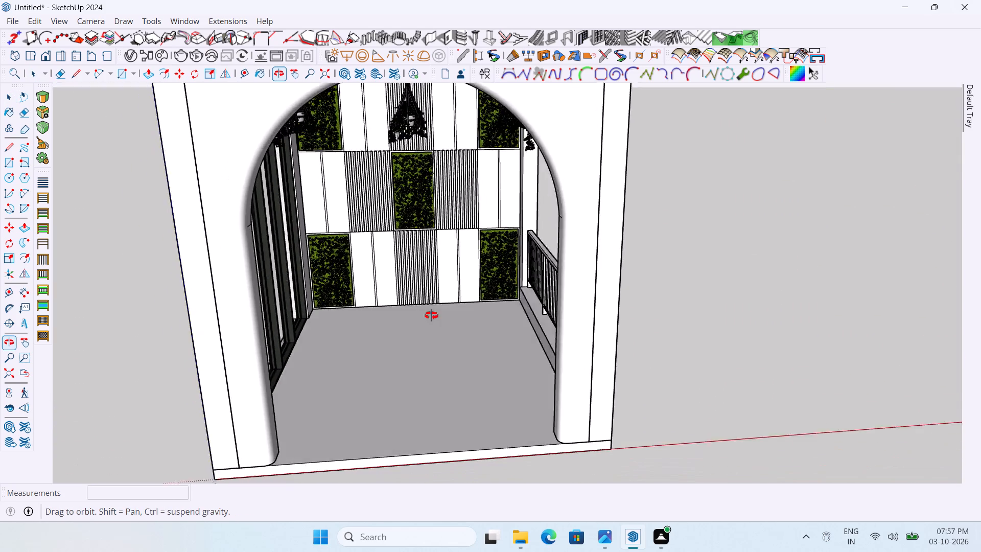
pyautogui.moveTo(431, 315); pyautogui.dragTo(406, 321, button='middle')
pyautogui.scroll(-4, 467, 378)
pyautogui.scroll(5, 398, 257)
pyautogui.scroll(3, 445, 293)
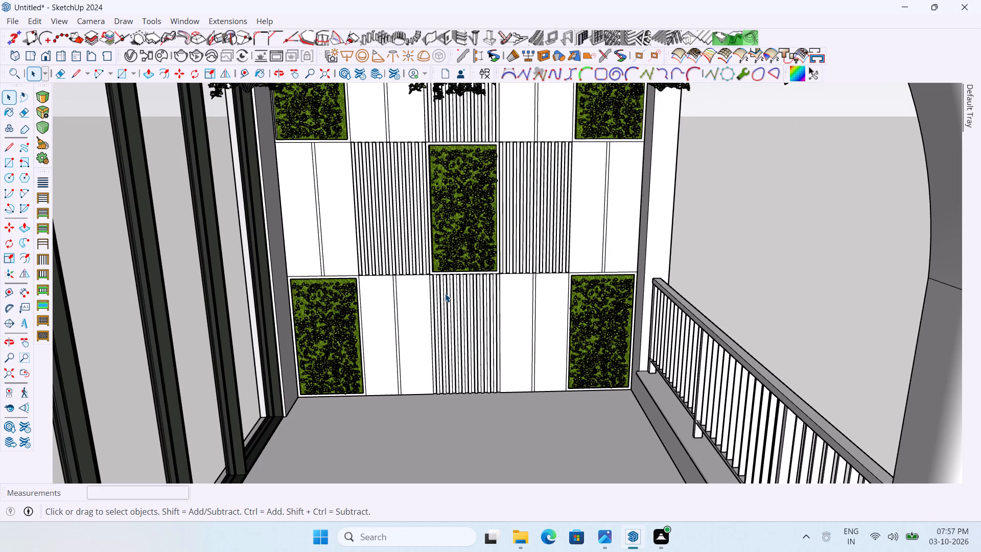
pyautogui.scroll(-4, 478, 379)
pyautogui.moveTo(470, 379); pyautogui.dragTo(472, 375, button='middle')
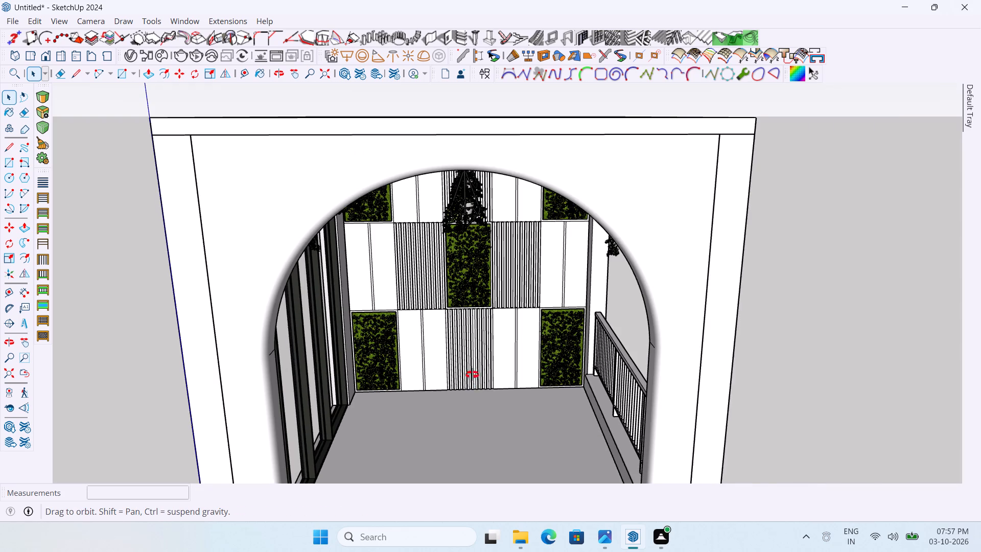
pyautogui.moveTo(472, 375); pyautogui.dragTo(484, 268, button='middle')
pyautogui.scroll(-2, 432, 312)
pyautogui.scroll(2, 533, 115)
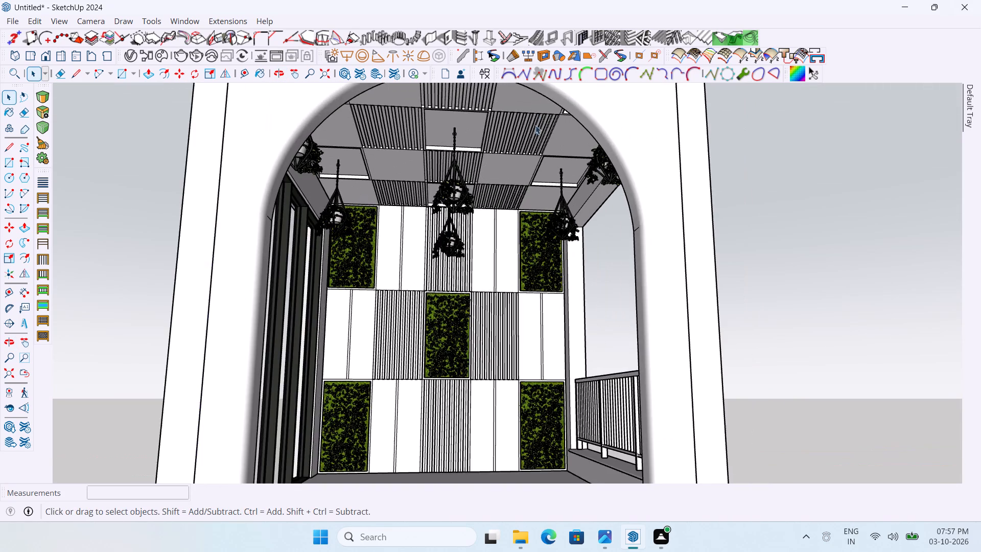
pyautogui.scroll(4, 535, 164)
pyautogui.scroll(-4, 405, 230)
pyautogui.moveTo(392, 240); pyautogui.dragTo(455, 287, button='middle')
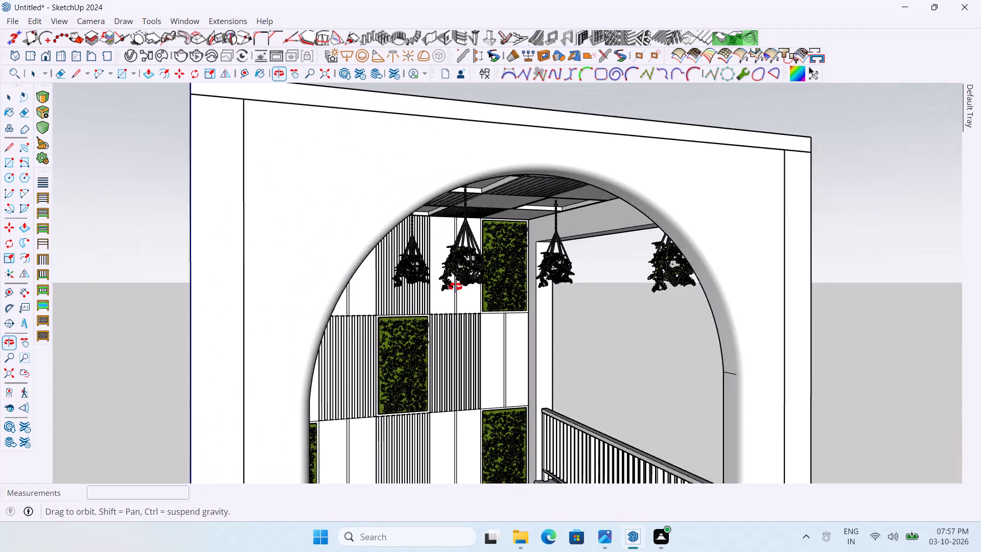
pyautogui.moveTo(455, 287); pyautogui.dragTo(377, 272, button='middle')
pyautogui.scroll(-3, 459, 219)
pyautogui.scroll(-4, 287, 343)
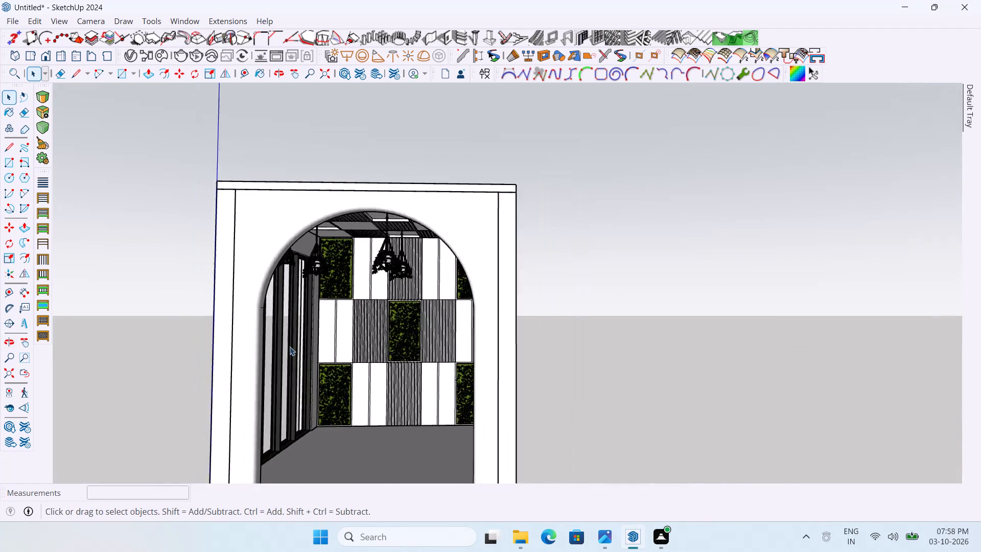
pyautogui.scroll(-7, 290, 347)
pyautogui.scroll(7, 748, 194)
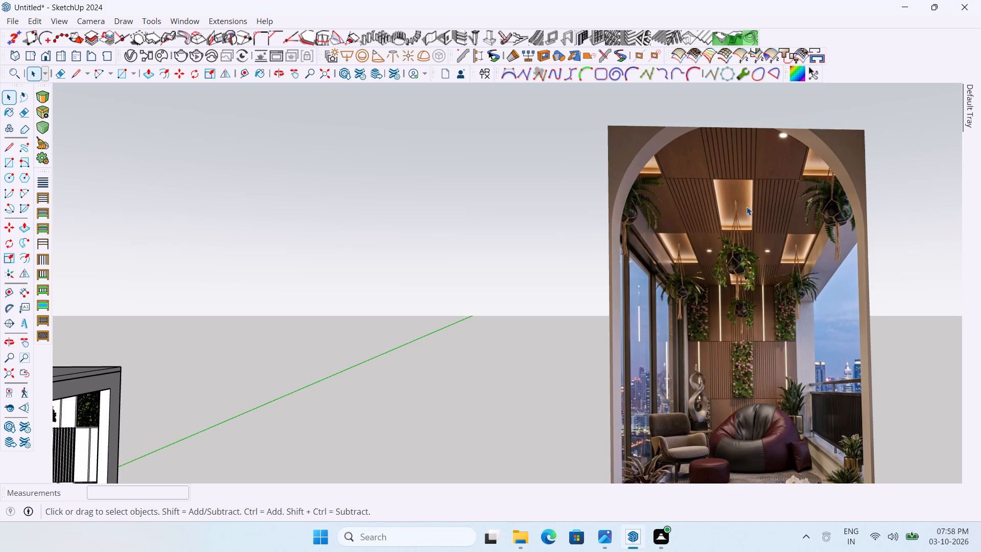
pyautogui.scroll(-11, 751, 205)
pyautogui.moveTo(589, 255); pyautogui.dragTo(574, 385, button='middle')
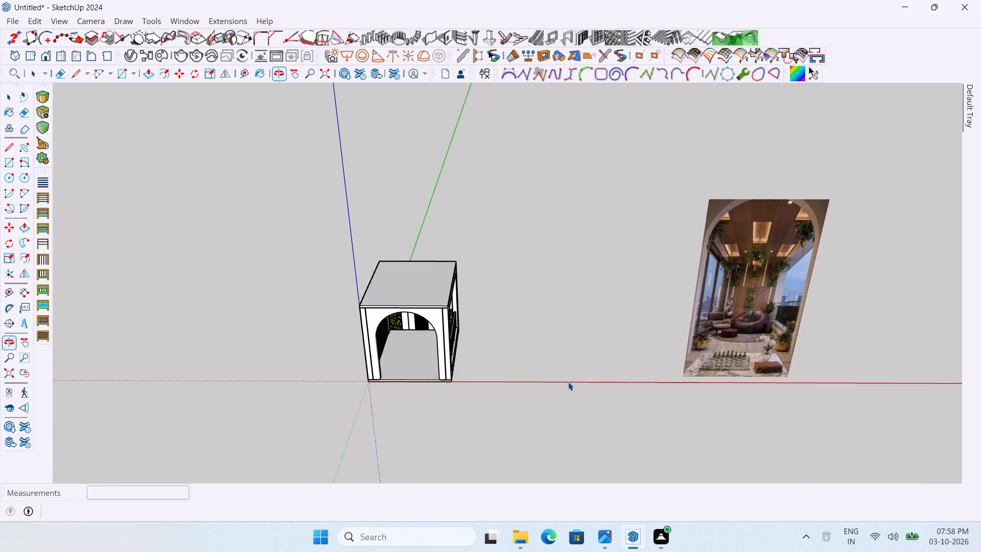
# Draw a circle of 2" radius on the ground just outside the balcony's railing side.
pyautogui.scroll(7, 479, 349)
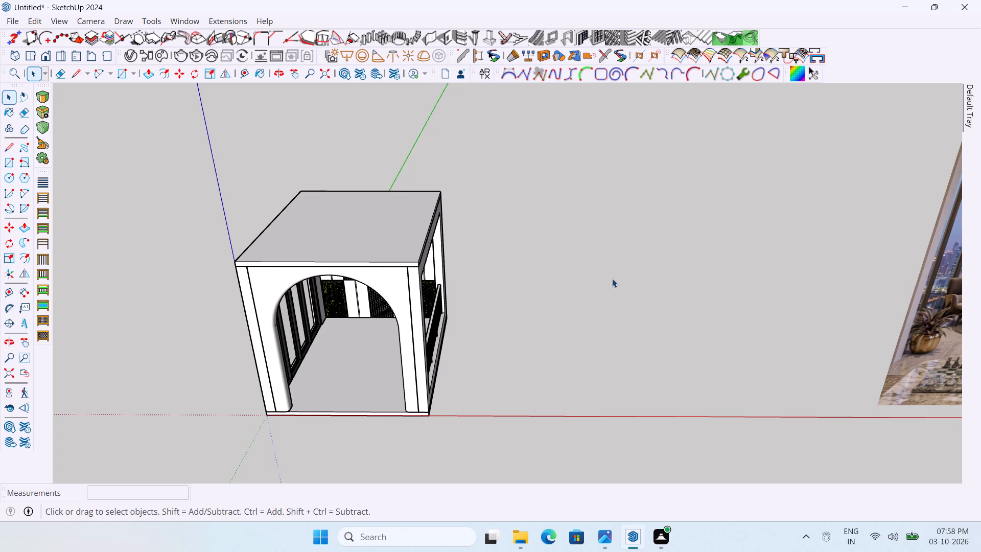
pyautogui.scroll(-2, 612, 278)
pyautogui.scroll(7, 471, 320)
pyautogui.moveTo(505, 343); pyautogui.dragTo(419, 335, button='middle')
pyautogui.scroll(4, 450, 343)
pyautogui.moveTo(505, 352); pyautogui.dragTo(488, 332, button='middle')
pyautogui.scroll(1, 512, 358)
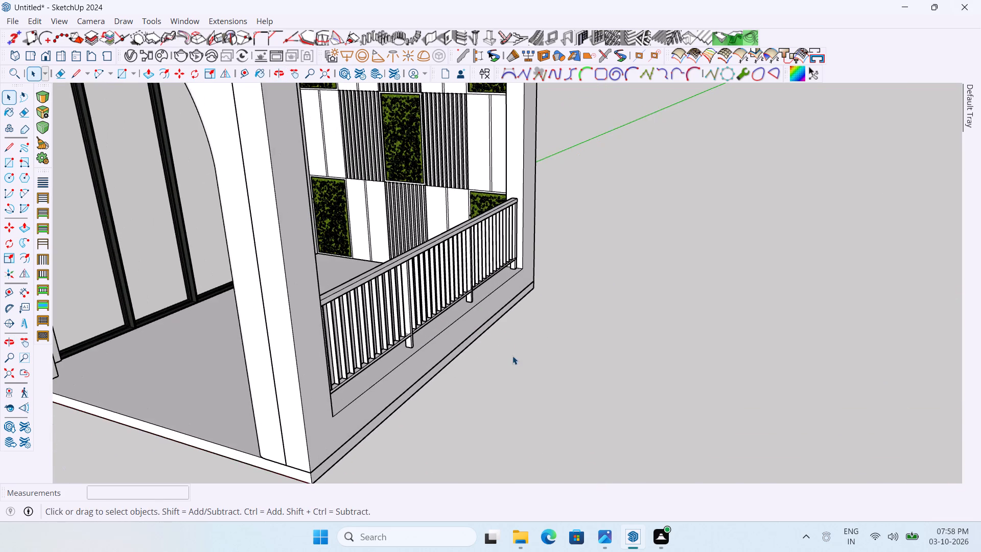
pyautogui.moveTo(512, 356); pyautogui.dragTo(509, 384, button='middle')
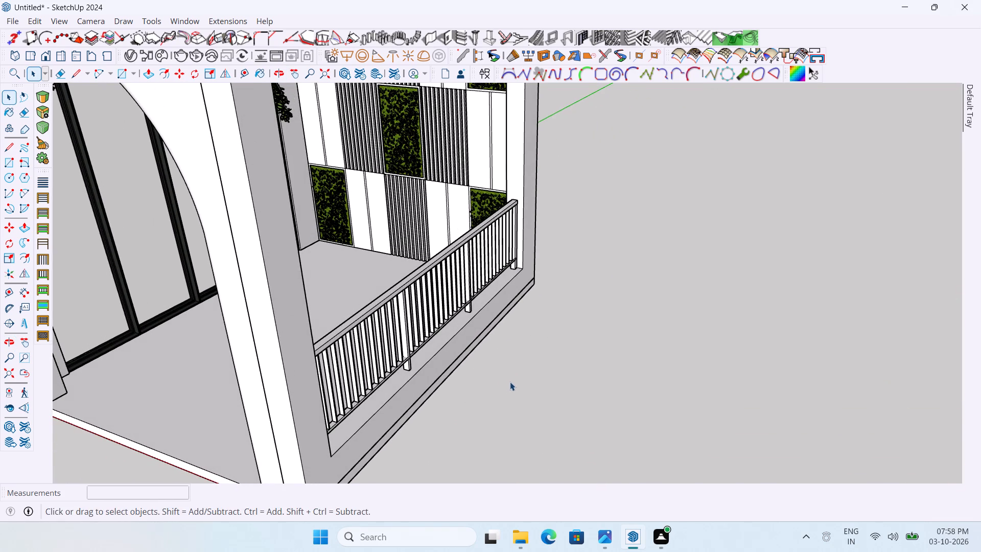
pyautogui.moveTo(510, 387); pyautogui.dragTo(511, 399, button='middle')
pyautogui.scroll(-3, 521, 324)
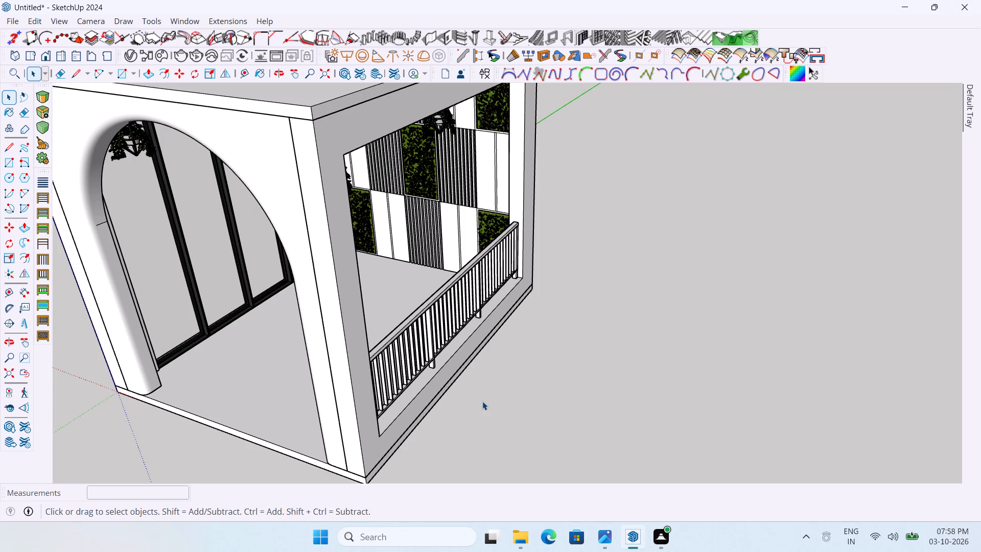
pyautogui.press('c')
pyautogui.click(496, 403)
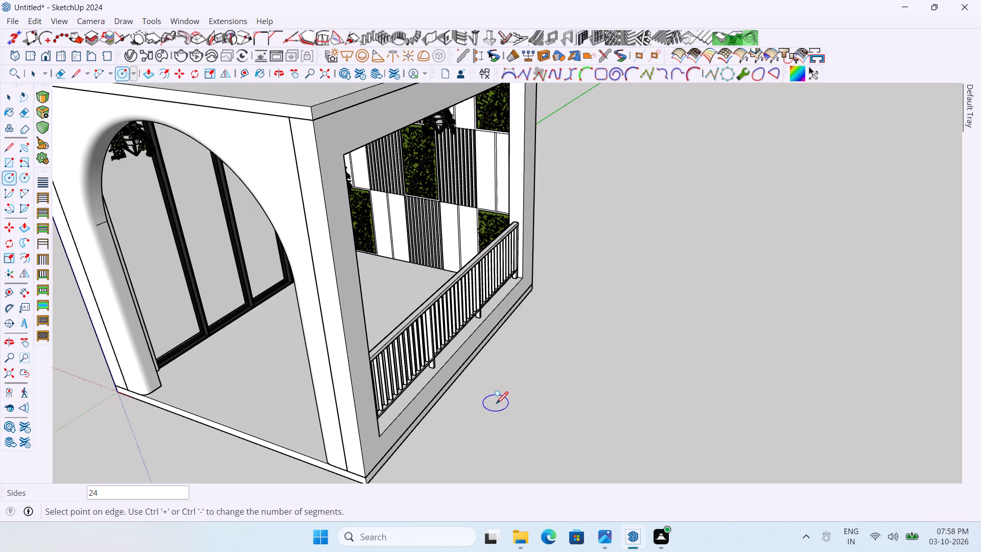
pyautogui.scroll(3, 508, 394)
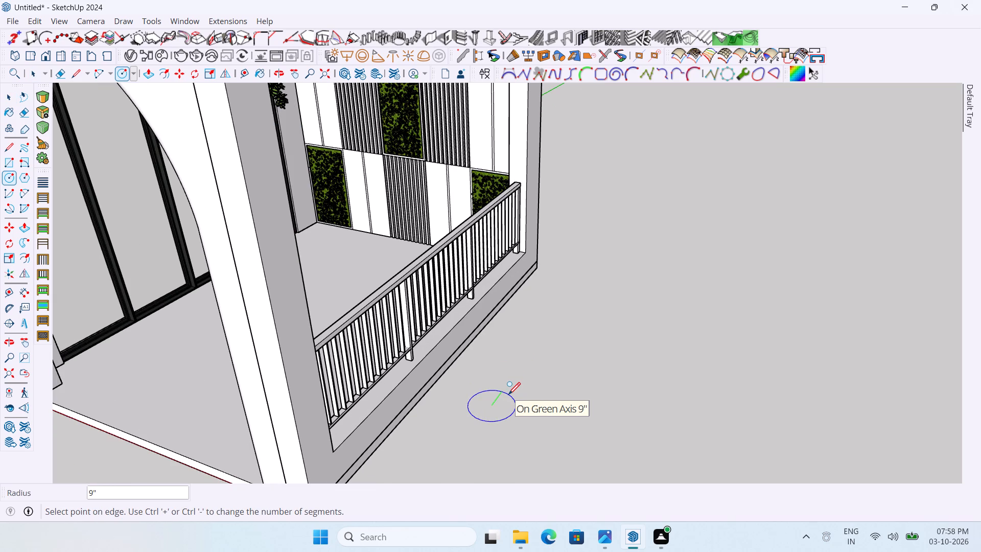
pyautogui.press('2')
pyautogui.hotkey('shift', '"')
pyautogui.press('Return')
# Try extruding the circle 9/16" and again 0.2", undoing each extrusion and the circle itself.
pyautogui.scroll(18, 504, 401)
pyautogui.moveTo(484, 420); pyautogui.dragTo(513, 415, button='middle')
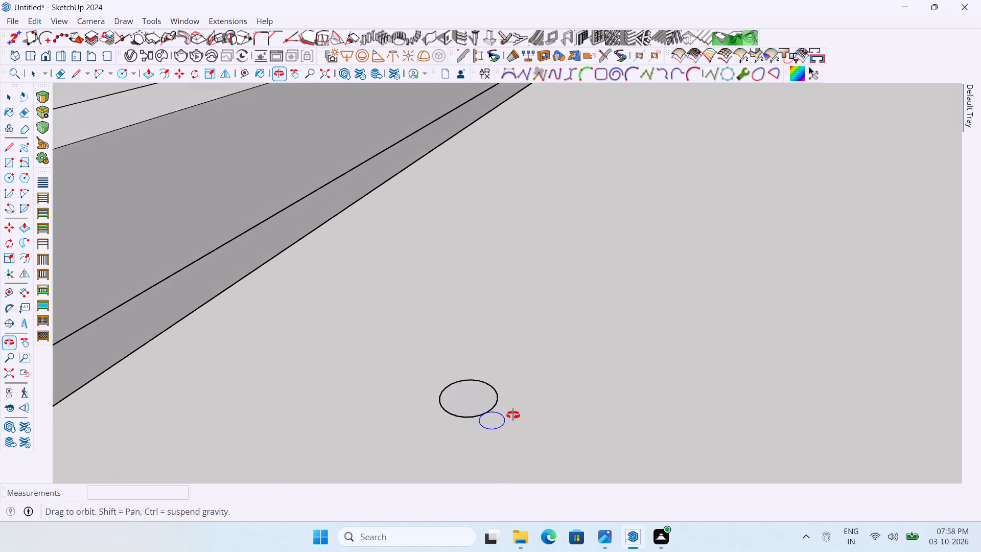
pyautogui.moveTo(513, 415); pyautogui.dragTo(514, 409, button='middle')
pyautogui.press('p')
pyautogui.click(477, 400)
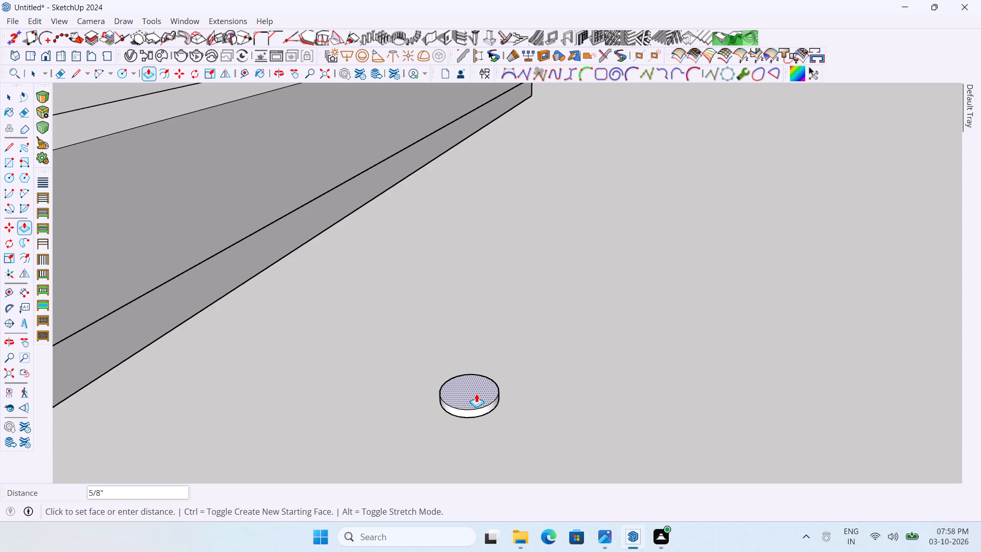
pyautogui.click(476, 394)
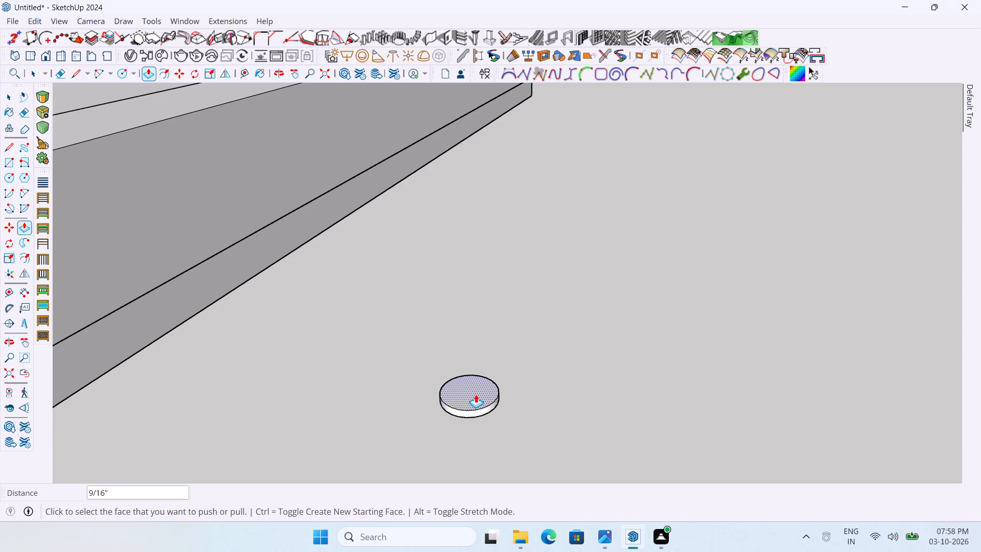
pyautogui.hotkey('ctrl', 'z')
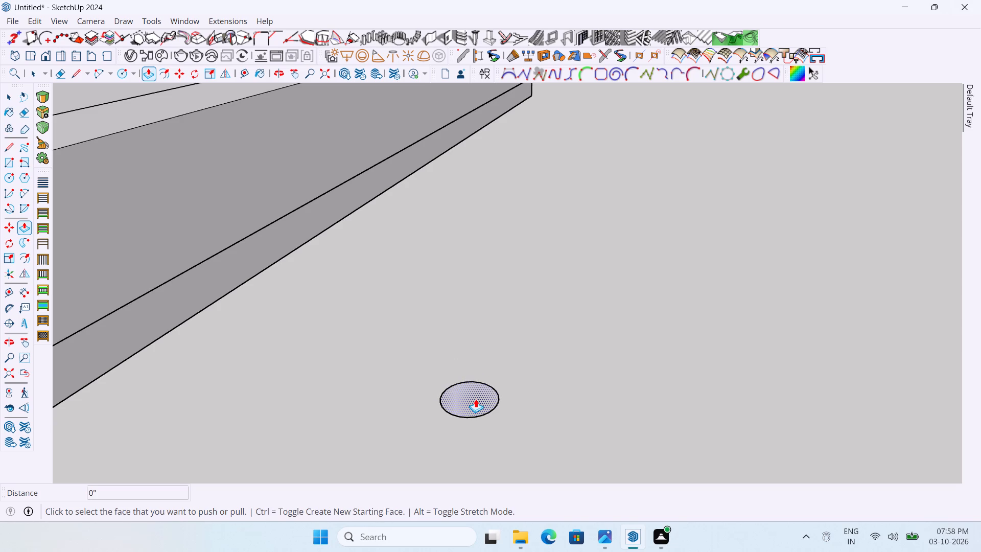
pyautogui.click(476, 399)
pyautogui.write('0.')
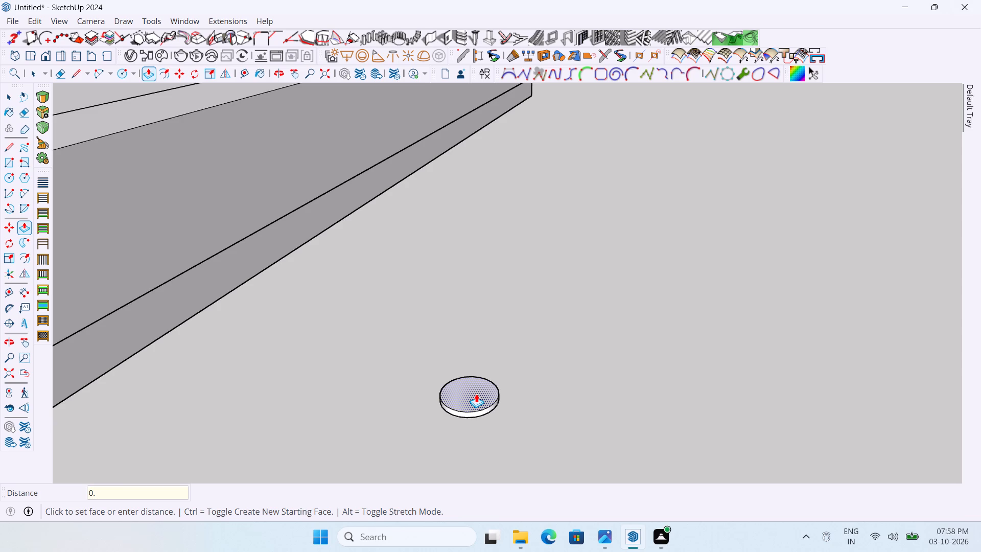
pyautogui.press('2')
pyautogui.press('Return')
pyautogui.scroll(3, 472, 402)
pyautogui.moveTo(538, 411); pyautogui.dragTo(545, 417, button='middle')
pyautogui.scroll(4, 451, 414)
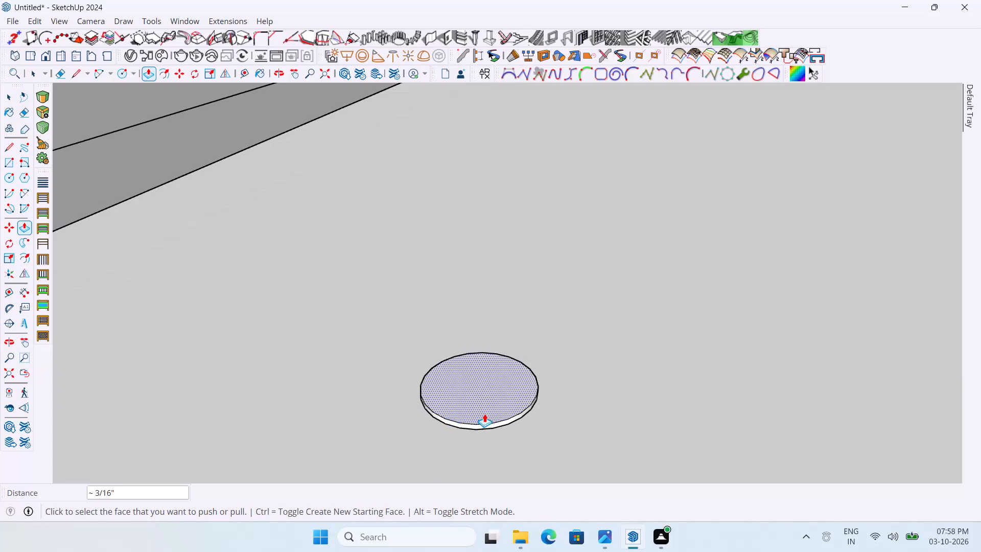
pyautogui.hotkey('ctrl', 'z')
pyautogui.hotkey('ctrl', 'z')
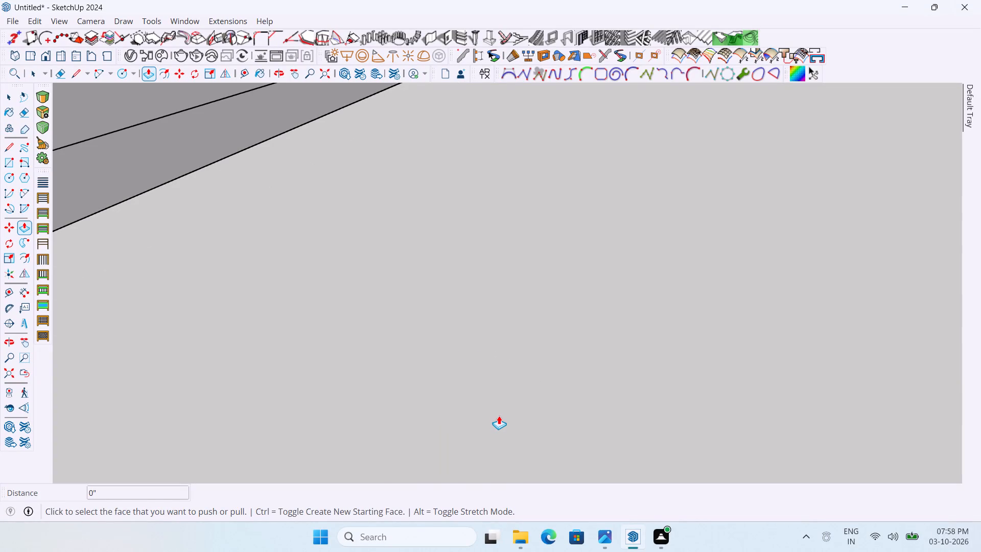
# Draw a new 2" radius circle on the ground outside the railing side and set it to 100 sides.
pyautogui.press('c')
pyautogui.click(489, 410)
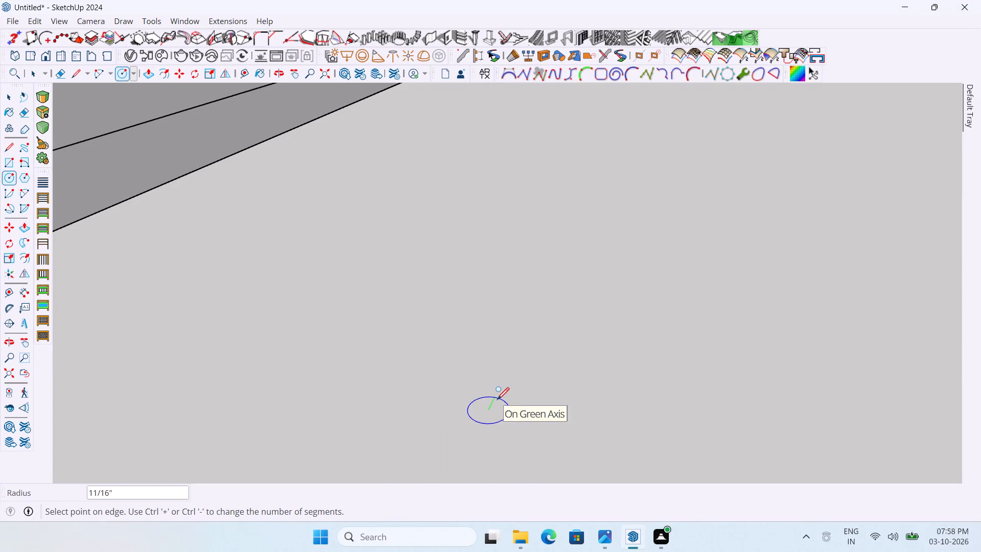
pyautogui.press('2')
pyautogui.hotkey('shift', '"')
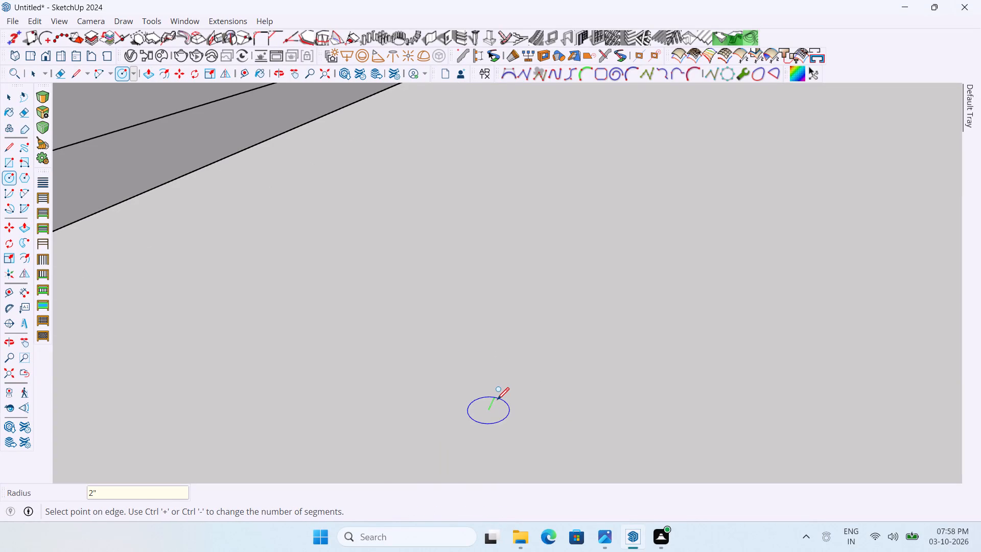
pyautogui.press('Return')
pyautogui.scroll(-6, 497, 393)
pyautogui.scroll(4, 494, 391)
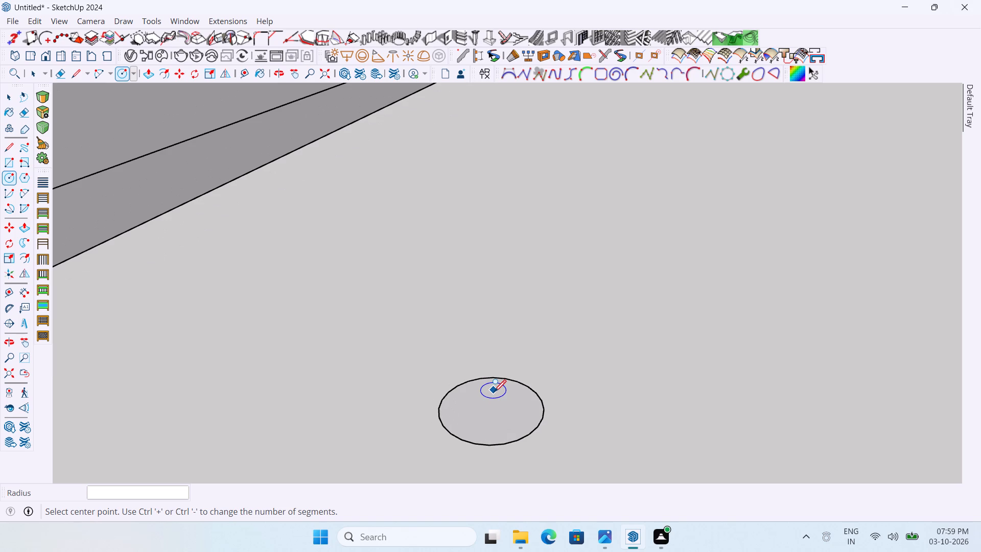
pyautogui.write('100s')
pyautogui.press('Return')
# Extrude the circle upward 1/4" to form a thin disc.
pyautogui.press('p')
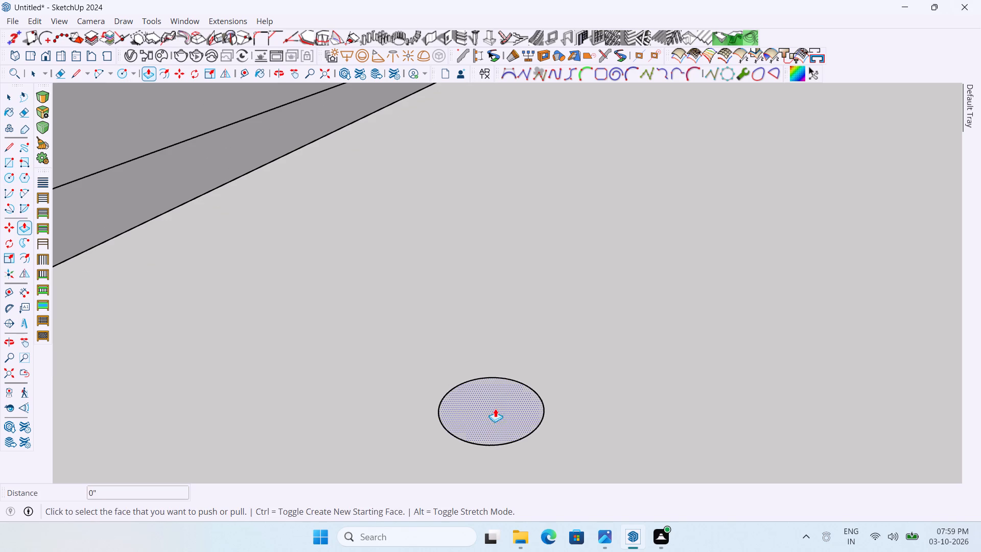
pyautogui.click(495, 411)
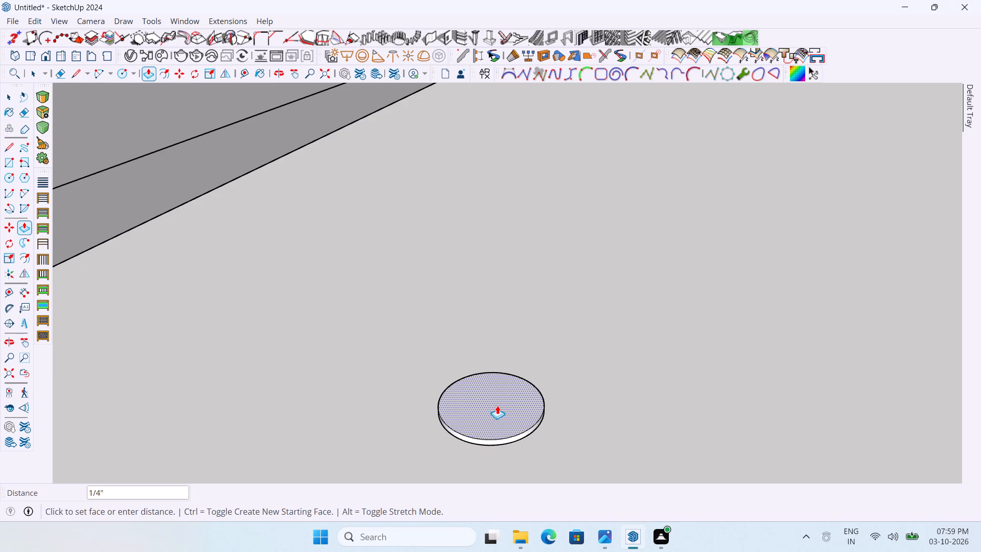
pyautogui.click(497, 405)
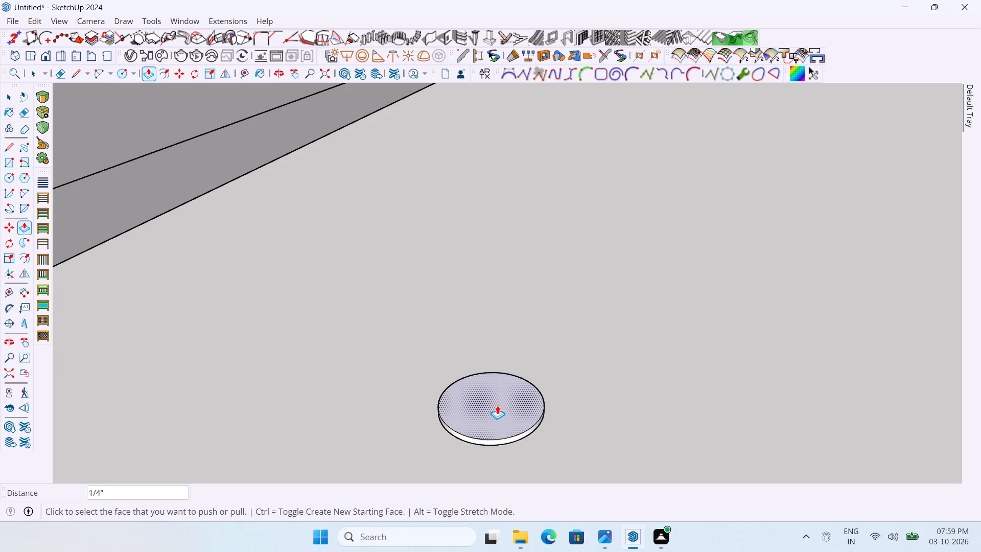
# Offset the disc's top edge inward about 1/2" to outline a rim.
pyautogui.write('df')
pyautogui.click(451, 425)
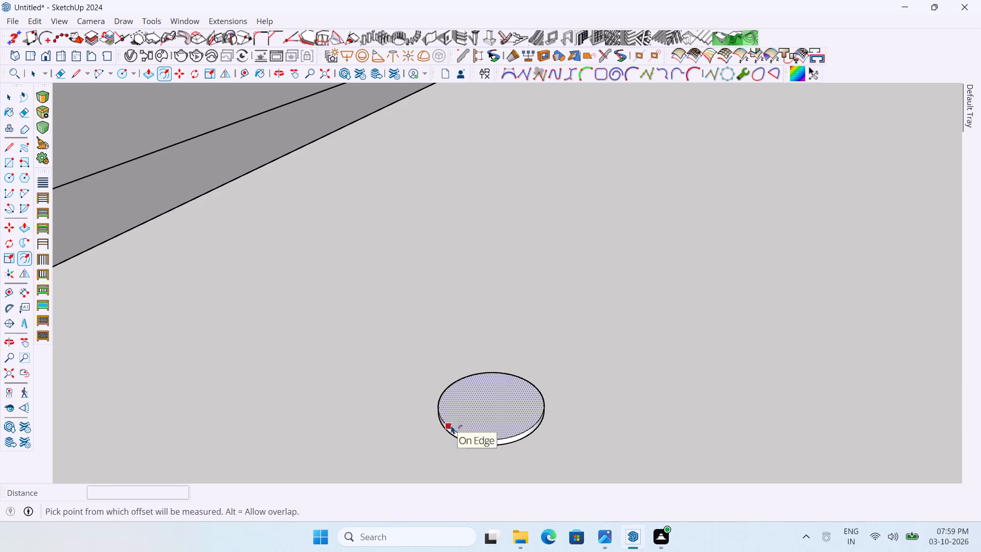
pyautogui.click(461, 423)
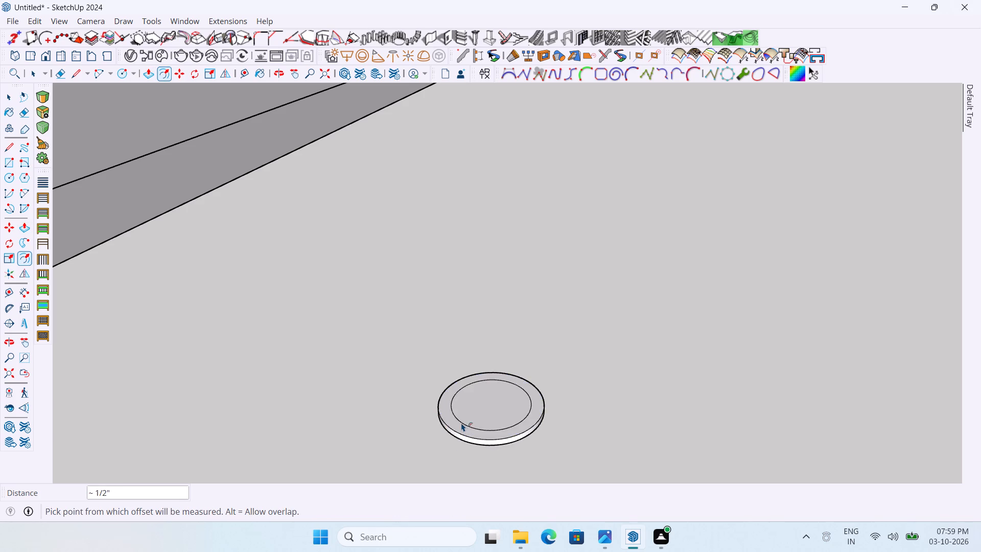
# Extrude the inner circle on the disc's top face upward about 15/16" to form the fixture's body.
pyautogui.scroll(3, 484, 416)
pyautogui.press('p')
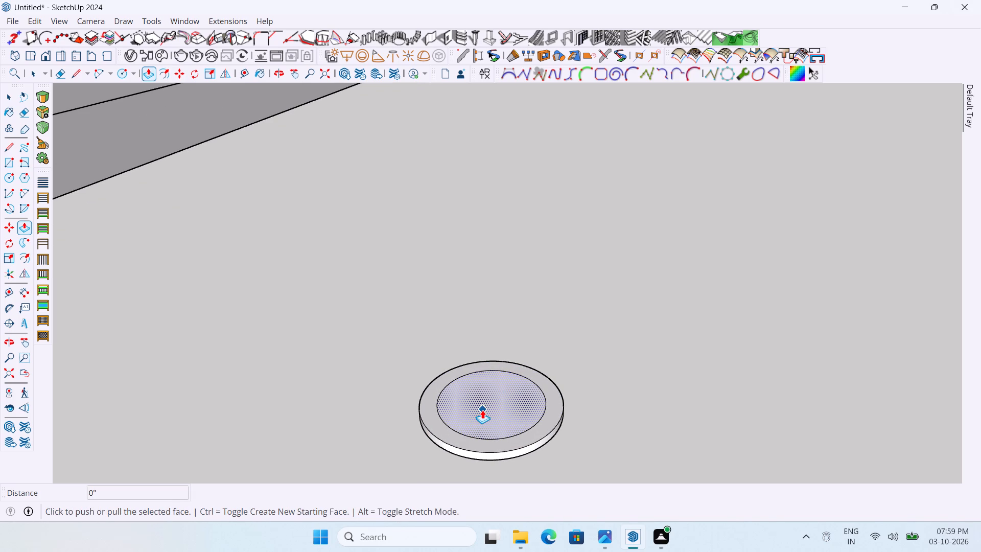
pyautogui.press('space')
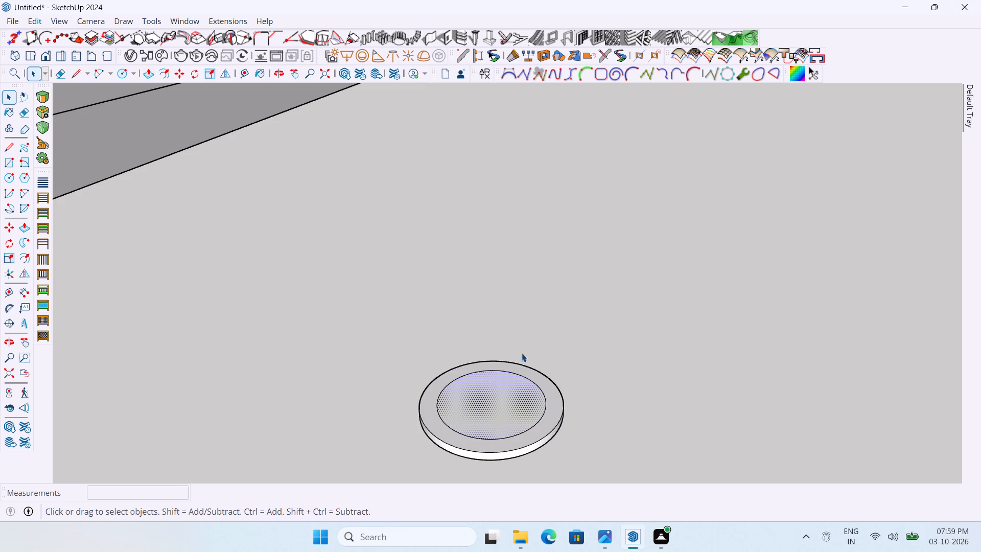
pyautogui.click(522, 353)
pyautogui.press('p')
pyautogui.click(512, 404)
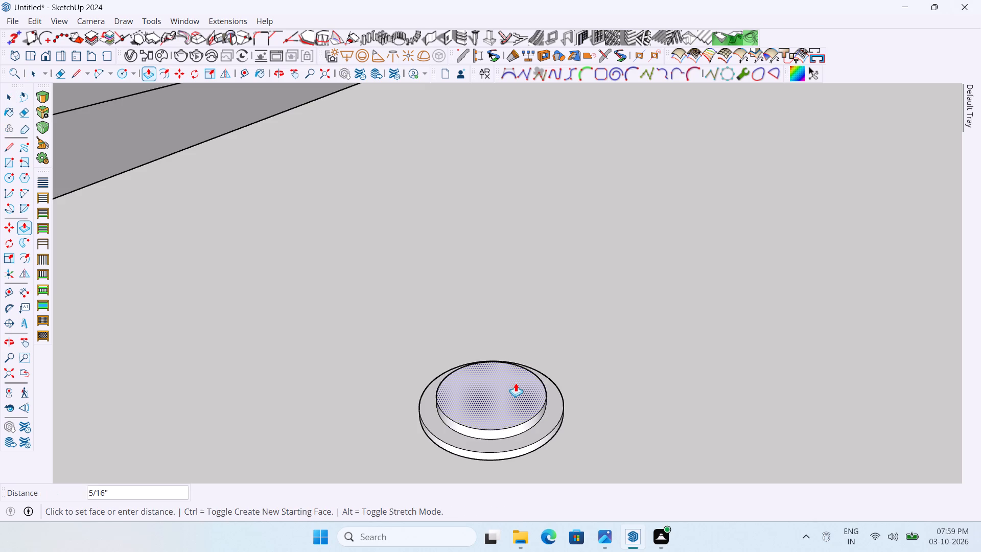
pyautogui.click(516, 376)
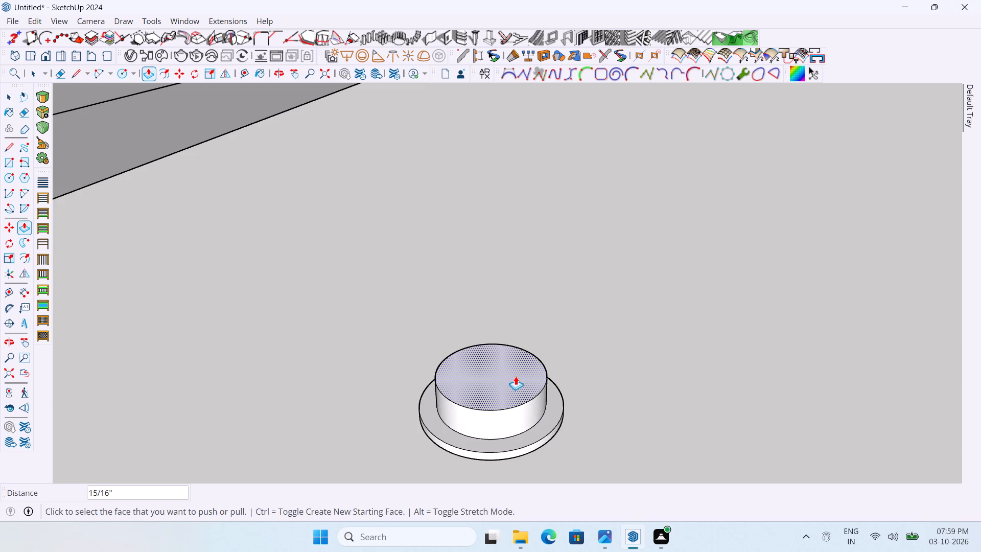
# Offset the edge of the disc's underside inward about 5/8" to outline the lens opening.
pyautogui.moveTo(618, 405); pyautogui.dragTo(687, 274, button='middle')
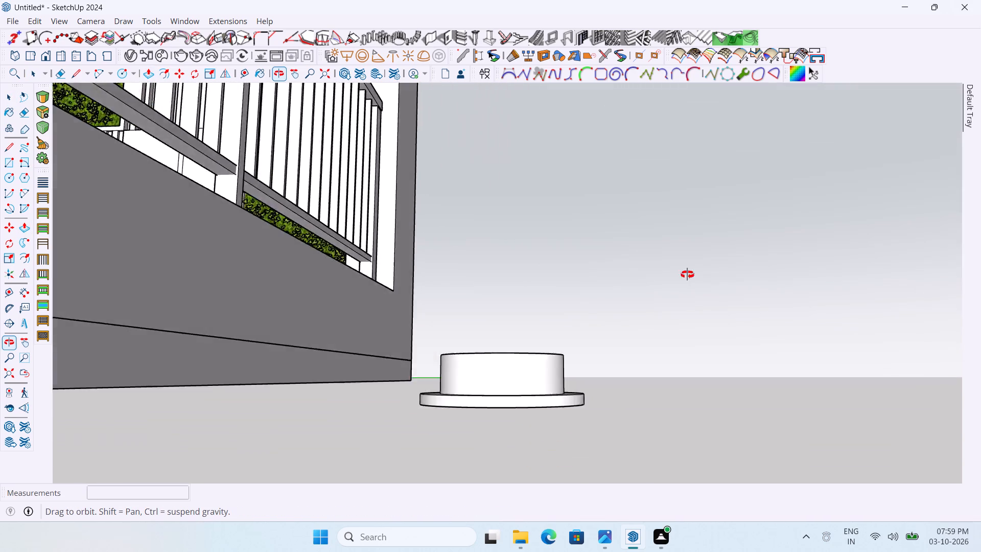
pyautogui.moveTo(687, 274); pyautogui.dragTo(698, 142, button='middle')
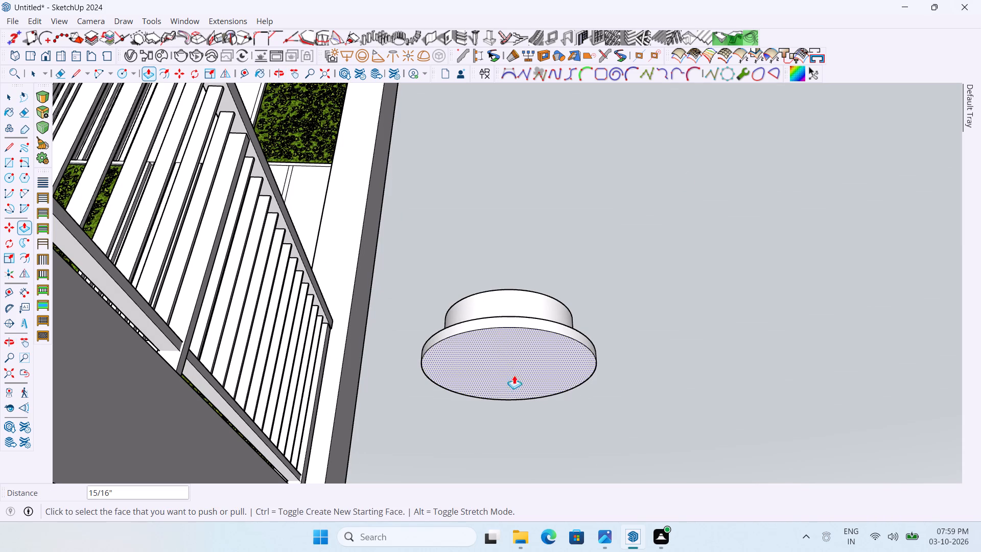
pyautogui.press('f')
pyautogui.click(528, 342)
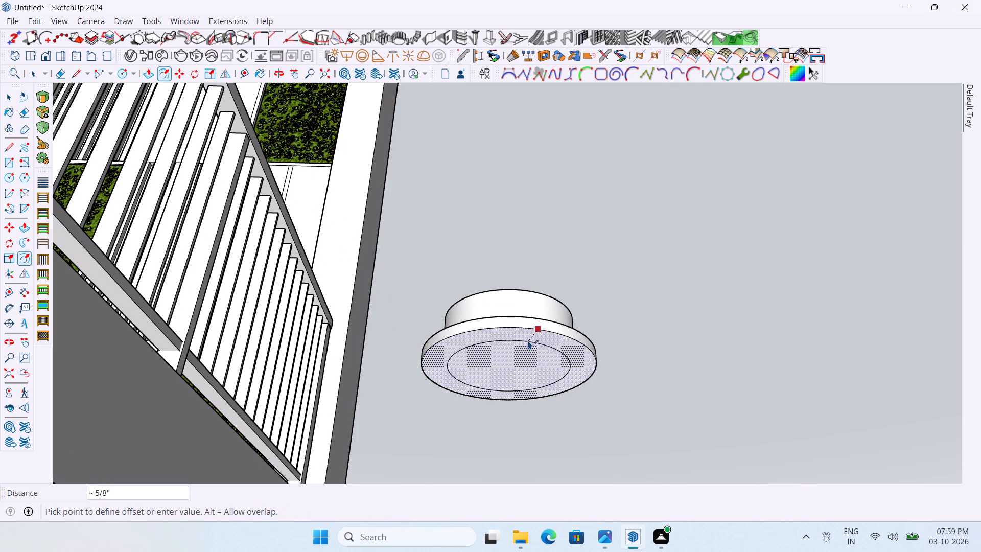
pyautogui.click(526, 342)
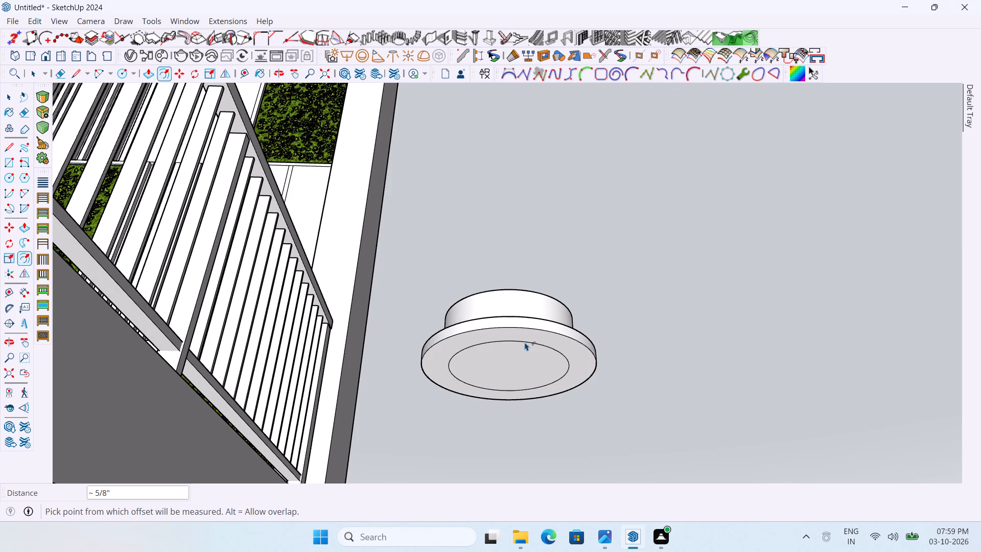
# Push the inner circle of the disc's underside inward about 1/8" to form a shallow recess.
pyautogui.press('p')
pyautogui.press('space')
pyautogui.click(615, 327)
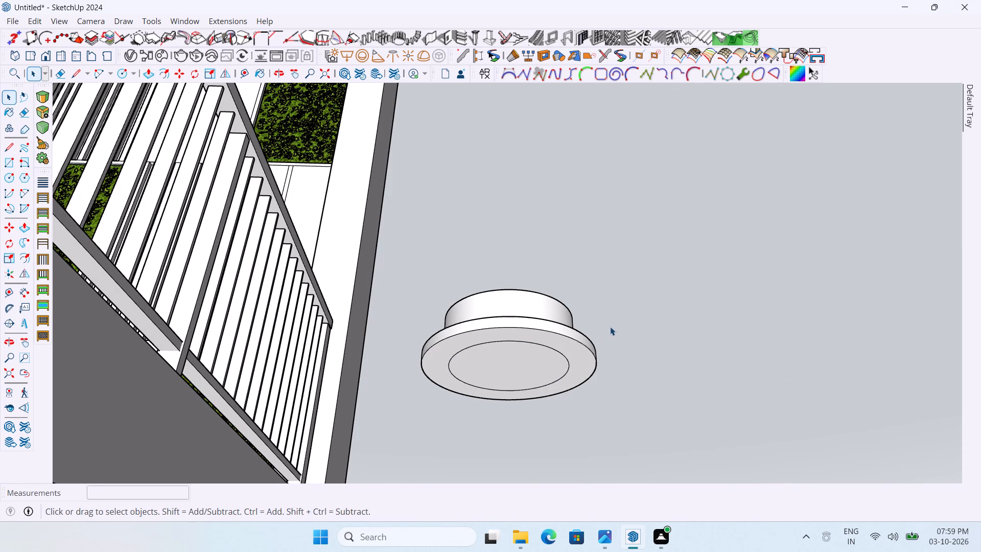
pyautogui.press('p')
pyautogui.click(529, 375)
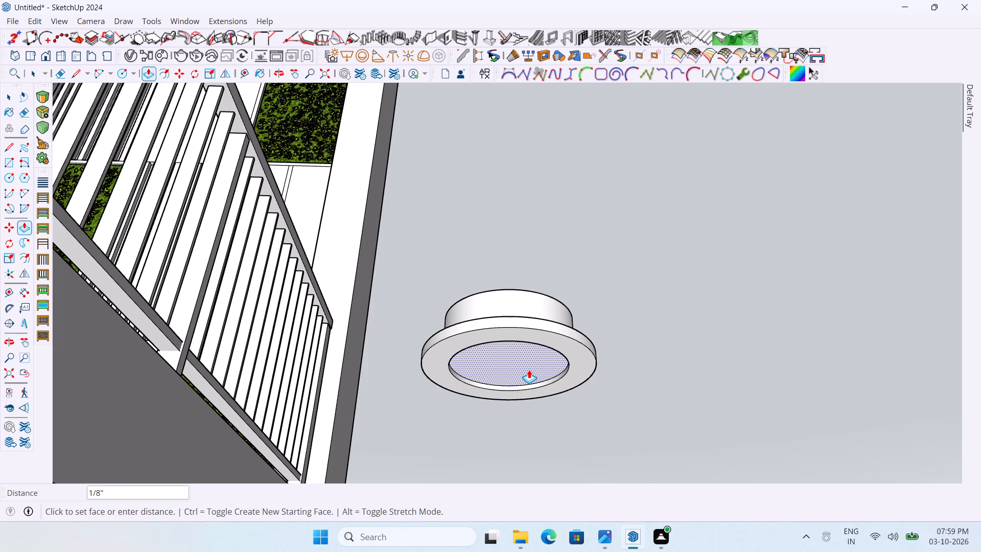
pyautogui.click(529, 370)
# Round the outer bottom edge of the disc with a bevel of about 1/8" and 24 segments.
pyautogui.scroll(1, 611, 349)
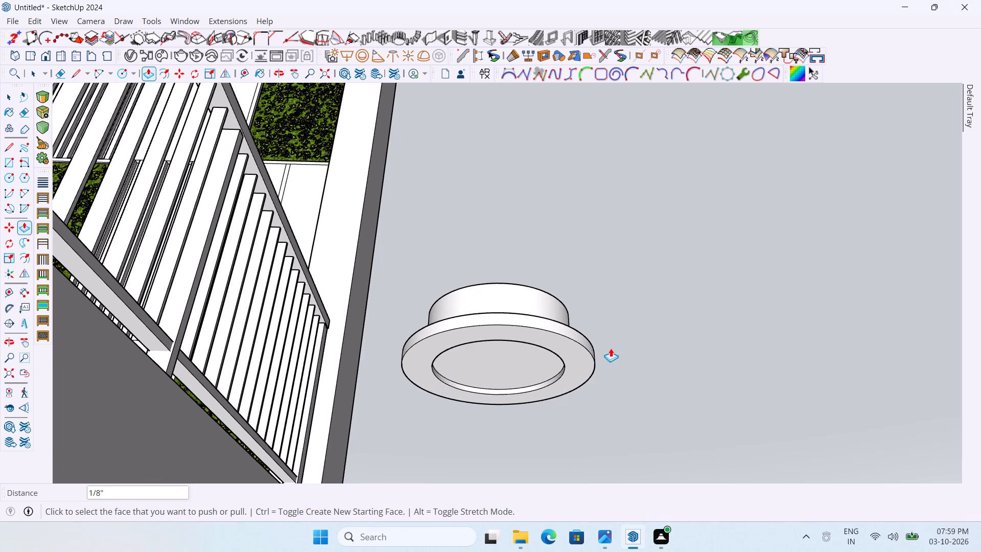
pyautogui.press('space')
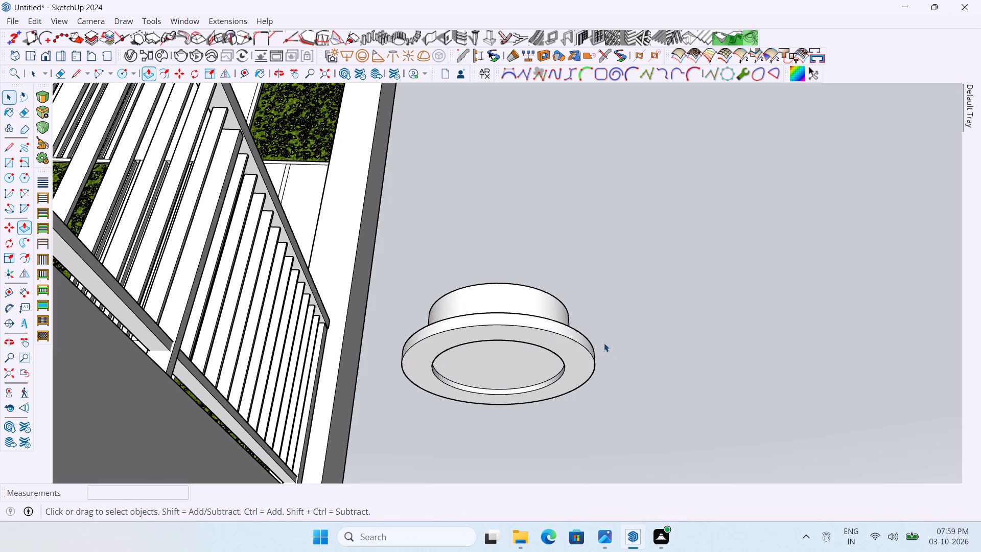
pyautogui.click(586, 347)
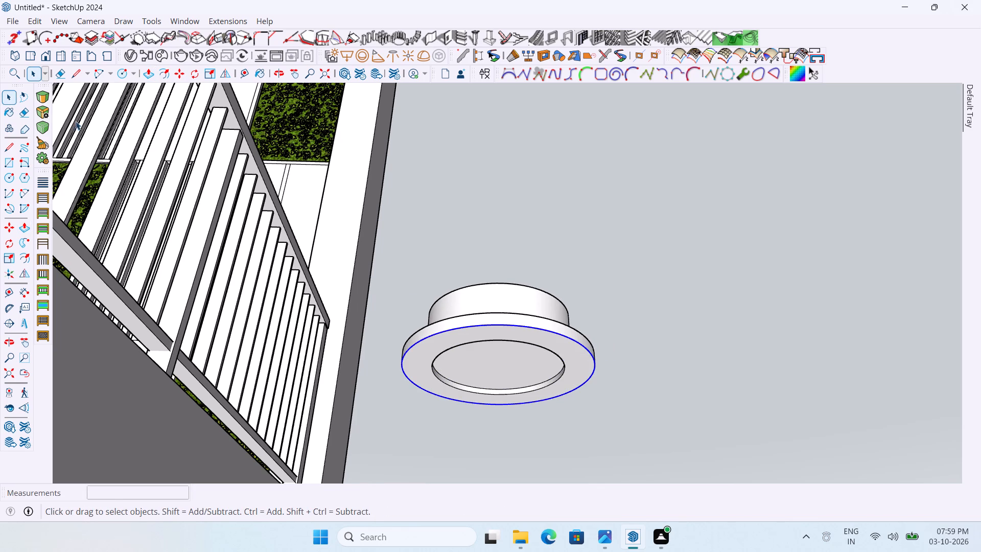
pyautogui.click(39, 95)
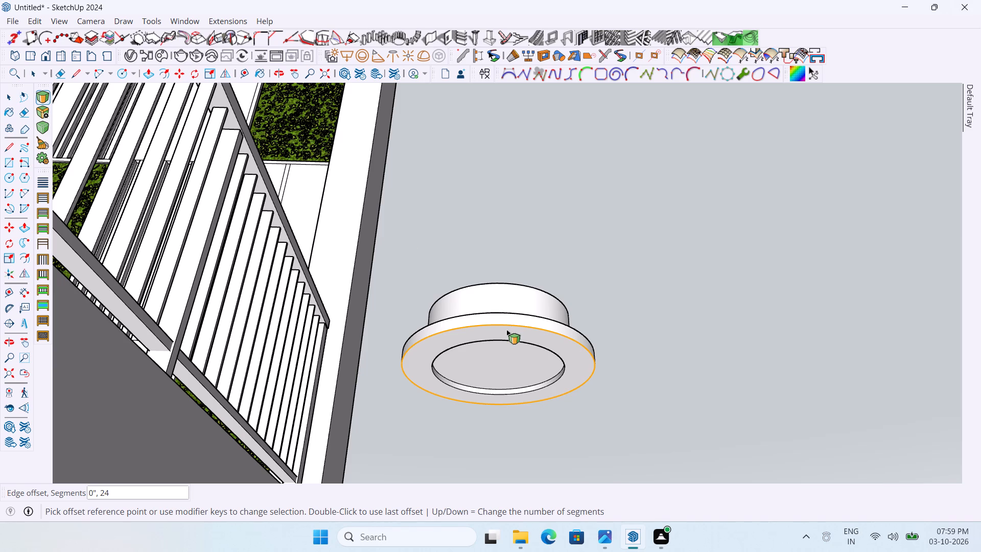
pyautogui.click(513, 325)
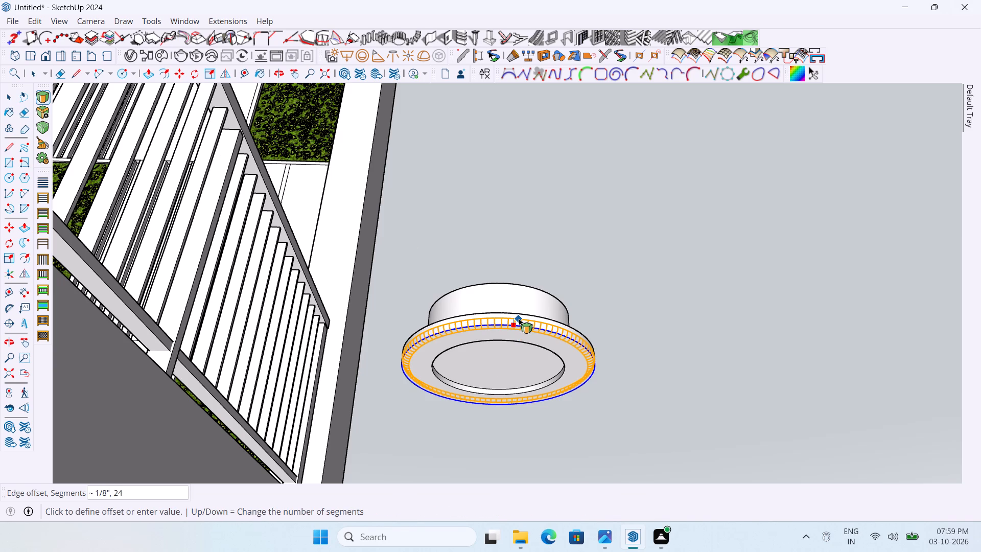
pyautogui.click(519, 319)
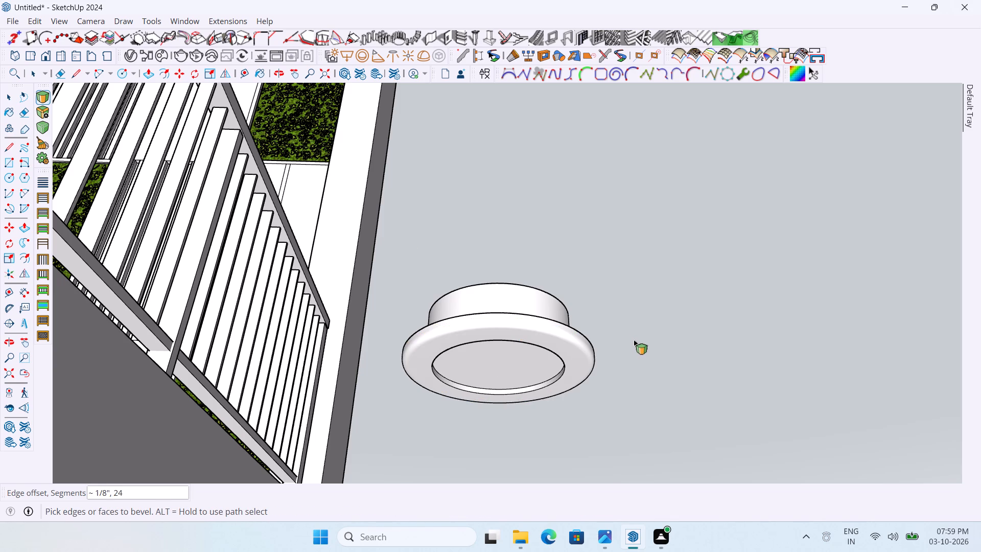
# Round the rim of the underside recess with a bevel of about 1/8" and 24 segments.
pyautogui.moveTo(629, 341); pyautogui.dragTo(596, 477, button='middle')
pyautogui.scroll(3, 493, 346)
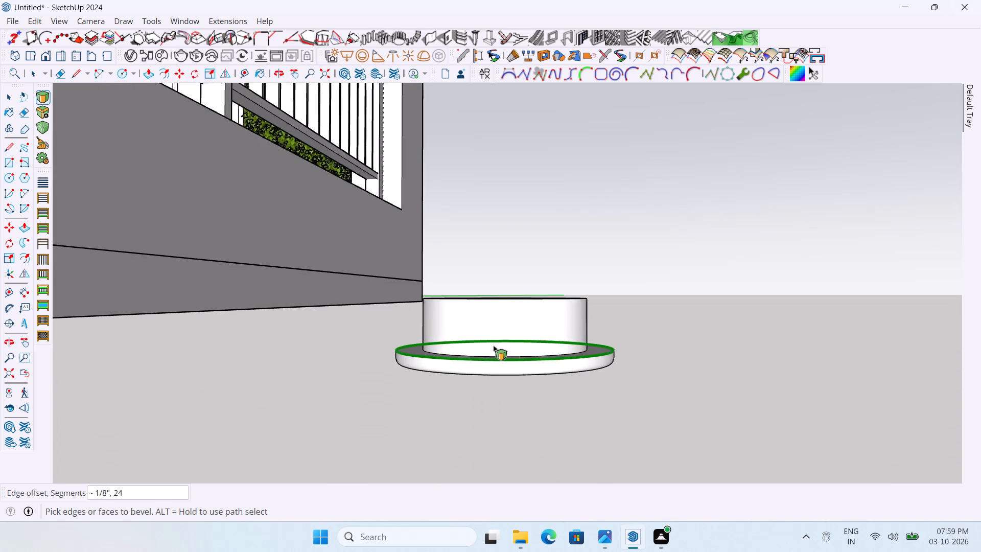
pyautogui.moveTo(657, 413); pyautogui.dragTo(643, 287, button='middle')
pyautogui.scroll(2, 434, 333)
pyautogui.press('space')
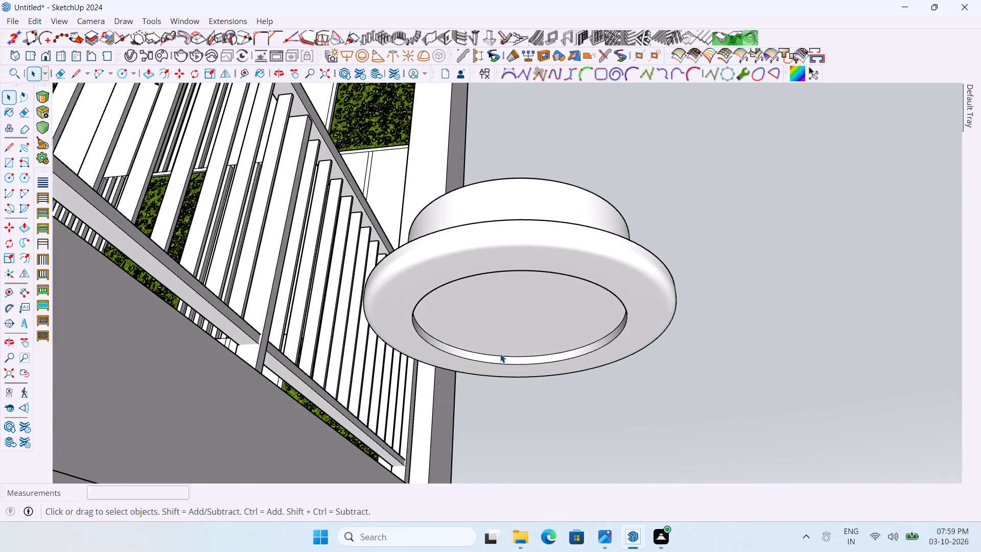
pyautogui.click(37, 91)
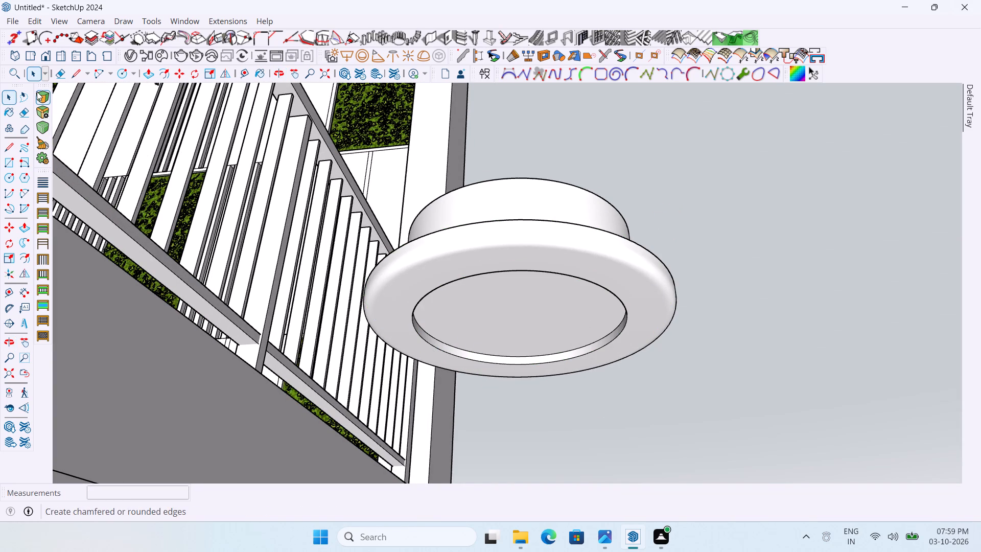
pyautogui.click(419, 333)
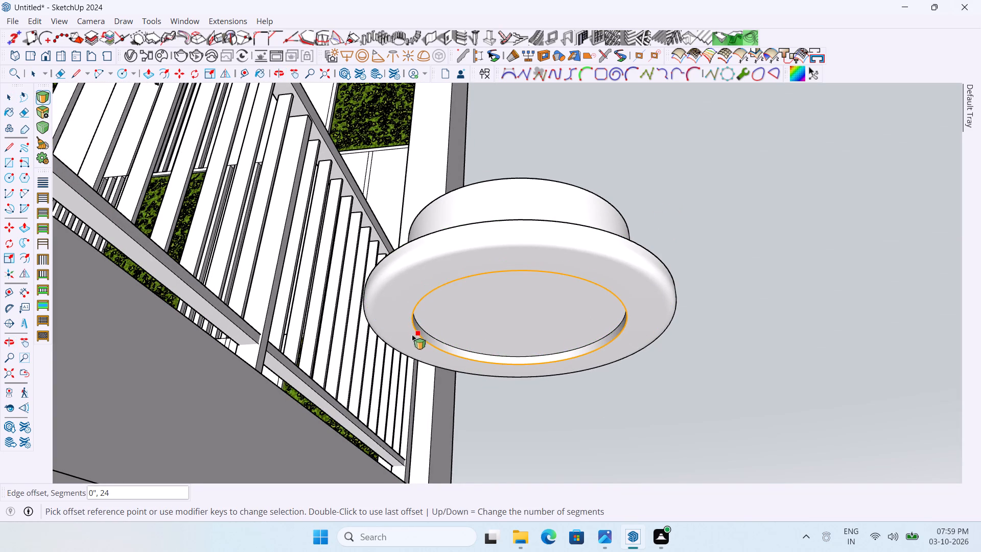
pyautogui.click(408, 335)
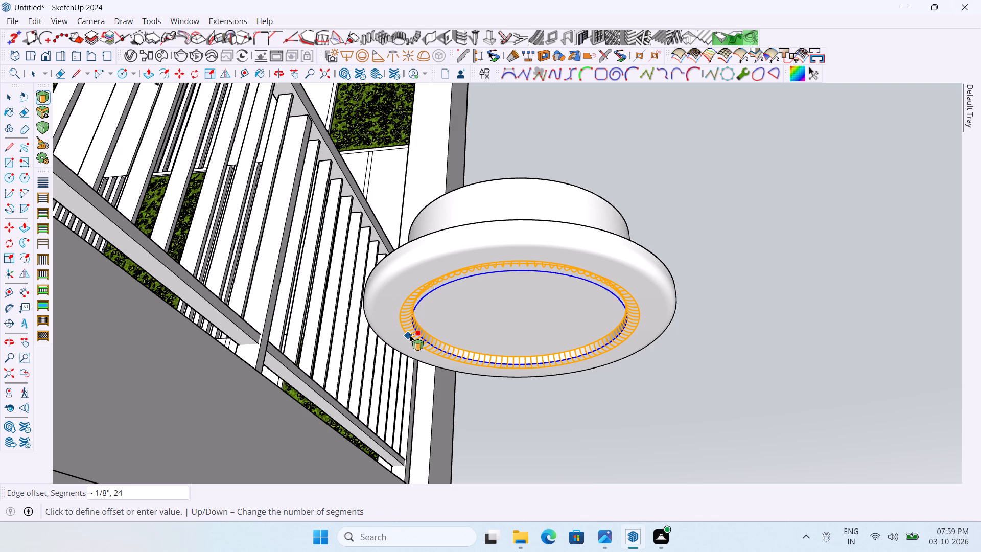
pyautogui.click(411, 336)
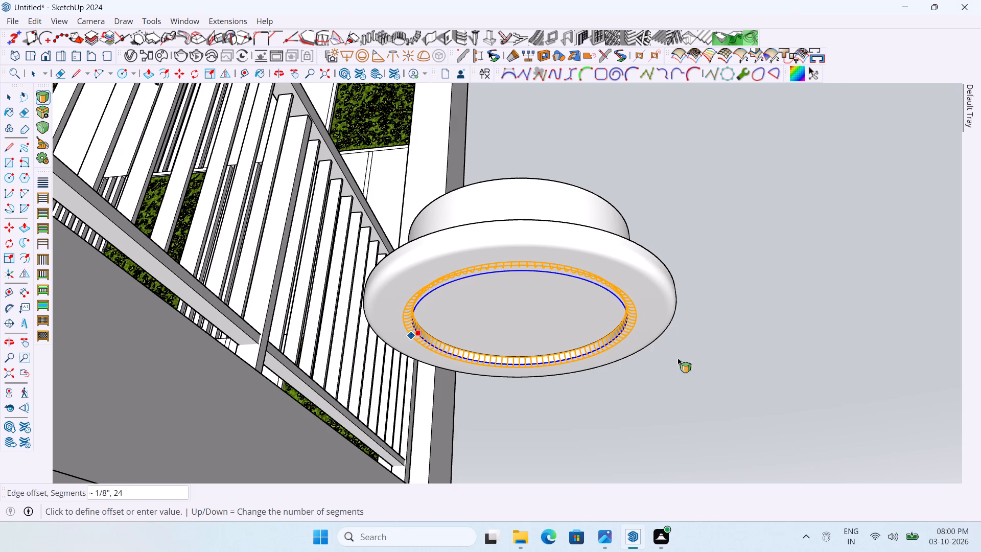
pyautogui.scroll(-3, 680, 270)
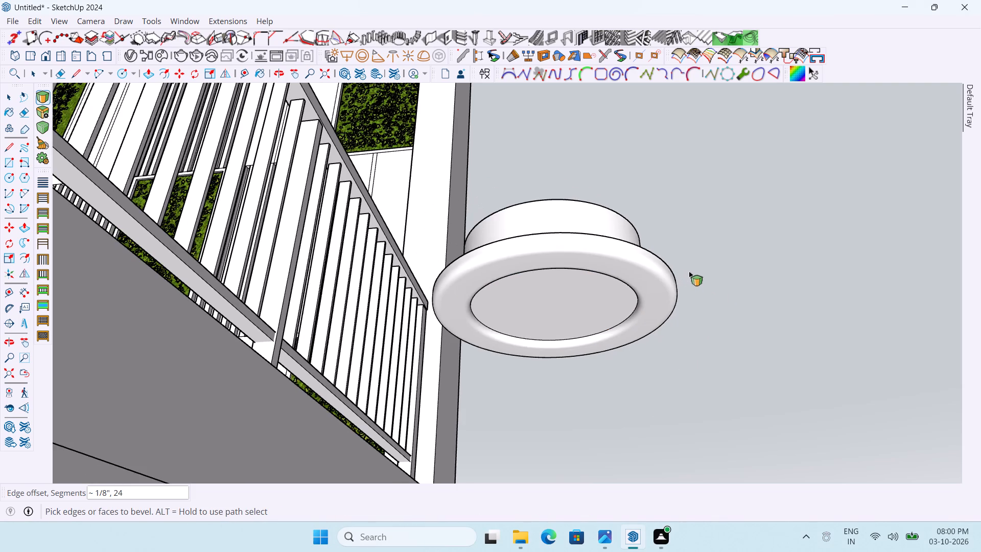
pyautogui.scroll(-5, 694, 272)
pyautogui.press('space')
# Select all geometry of the round fixture and turn it into a component, replacing the selection and keeping the default settings.
pyautogui.moveTo(696, 221); pyautogui.dragTo(646, 168, button='middle')
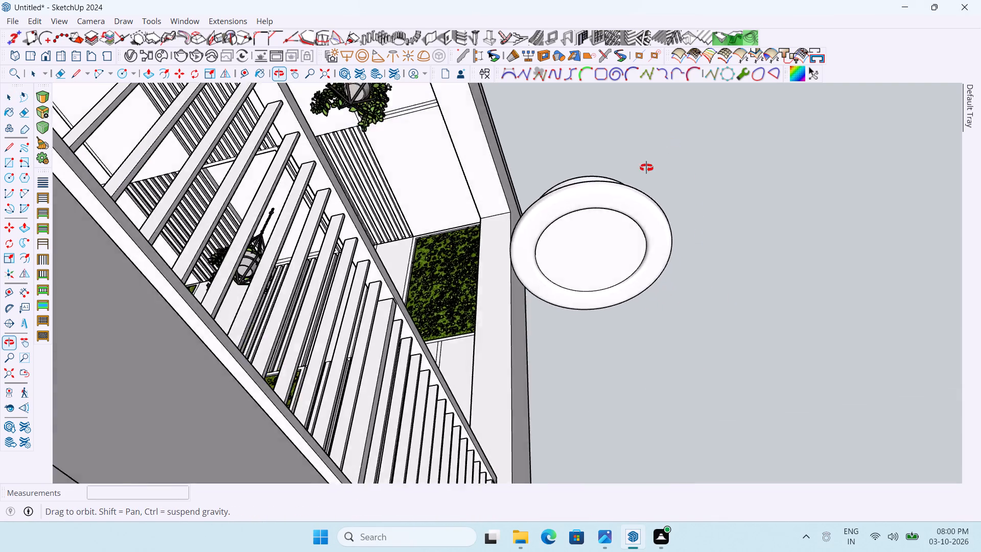
pyautogui.moveTo(646, 168); pyautogui.dragTo(704, 257, button='middle')
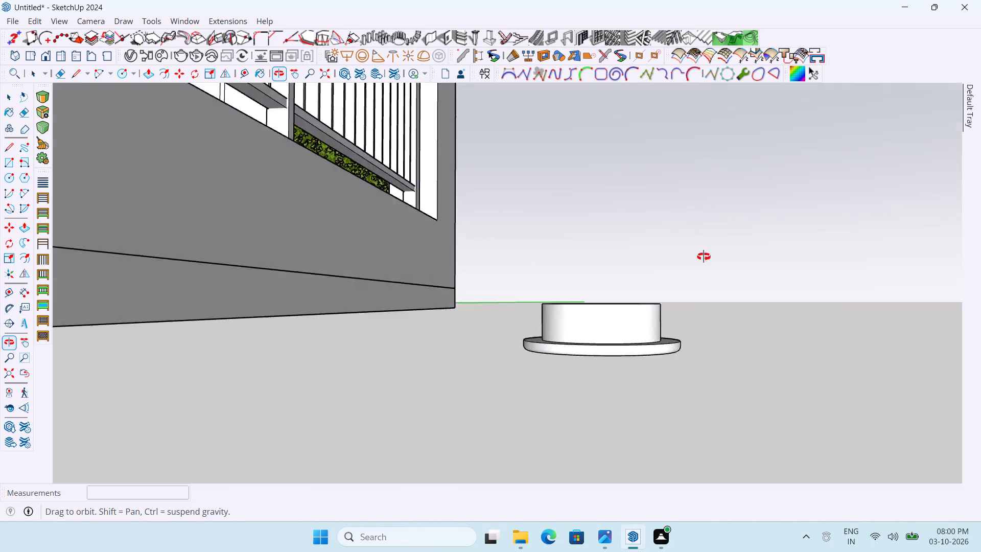
pyautogui.moveTo(704, 257); pyautogui.dragTo(707, 178, button='middle')
pyautogui.scroll(-2, 697, 284)
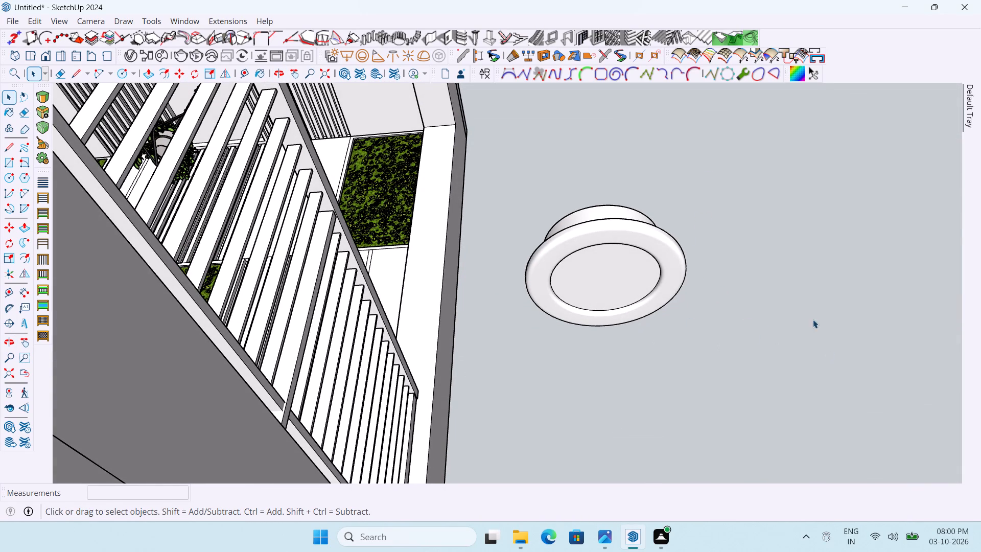
pyautogui.moveTo(740, 349); pyautogui.dragTo(520, 181)
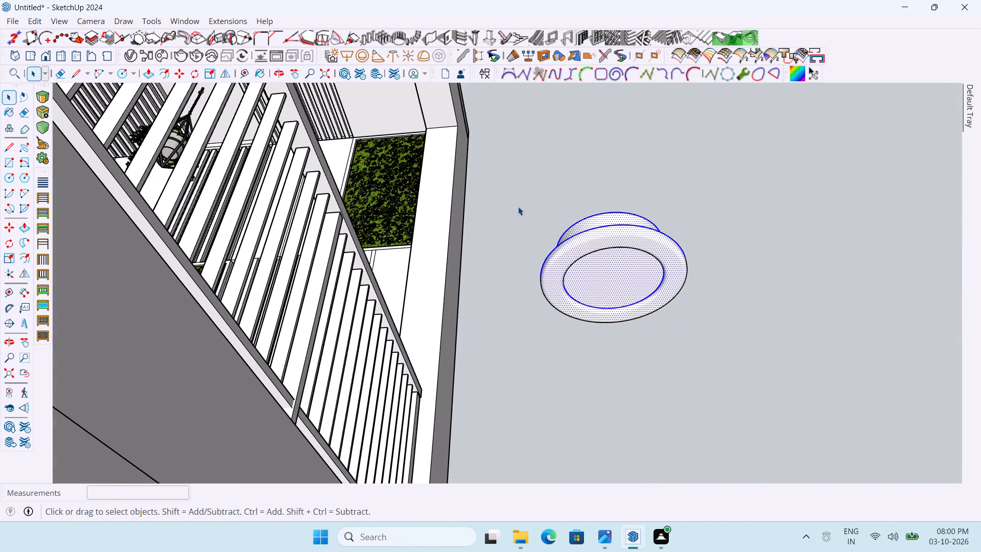
pyautogui.rightClick(621, 252)
pyautogui.click(524, 227)
pyautogui.moveTo(518, 166); pyautogui.dragTo(645, 386)
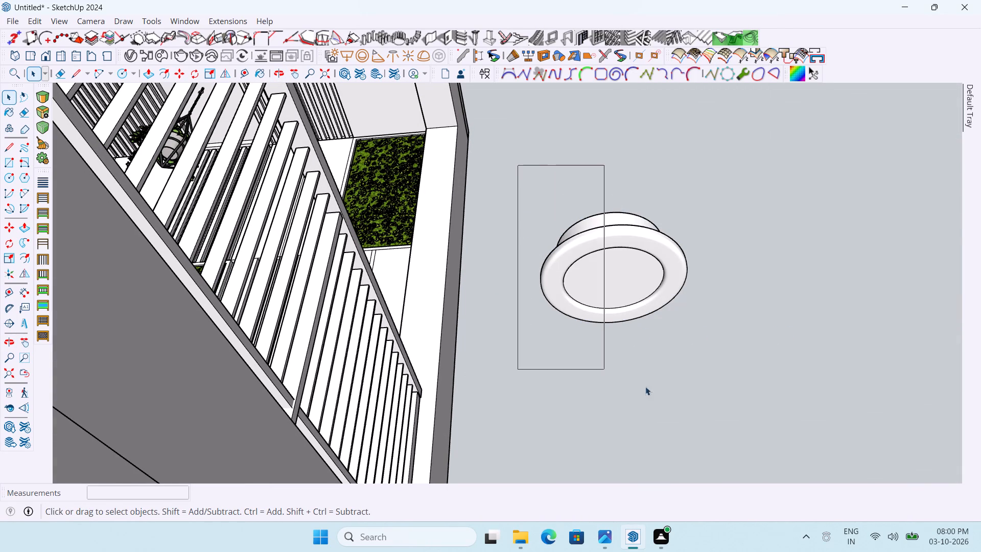
pyautogui.moveTo(645, 386); pyautogui.dragTo(752, 383)
pyautogui.scroll(-2, 730, 303)
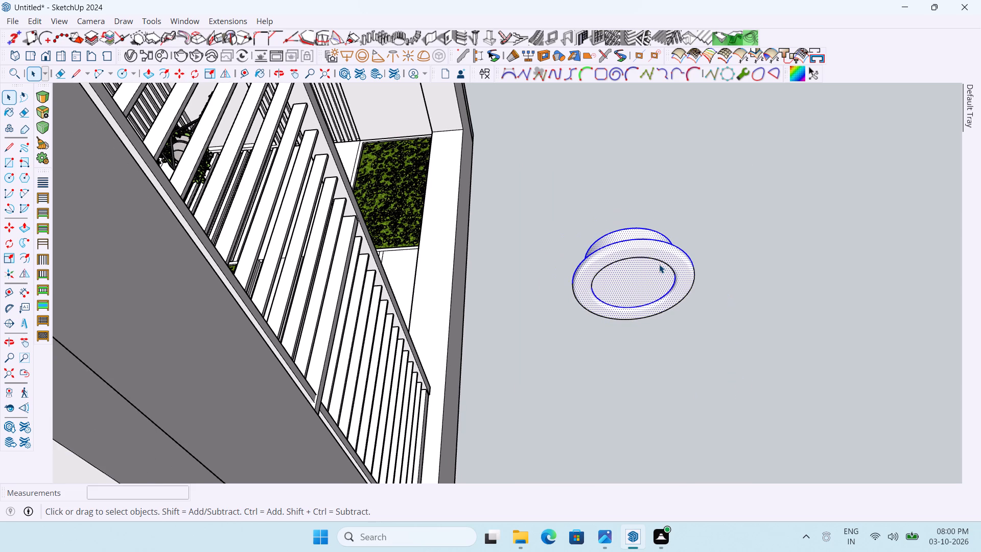
pyautogui.tripleClick(659, 264)
pyautogui.click(659, 264)
pyautogui.rightClick(659, 264)
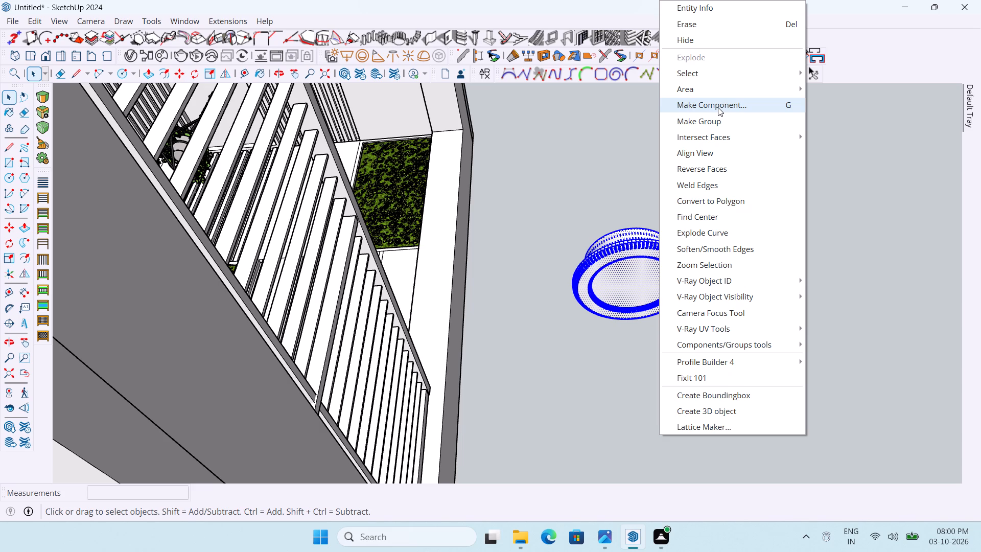
pyautogui.click(718, 107)
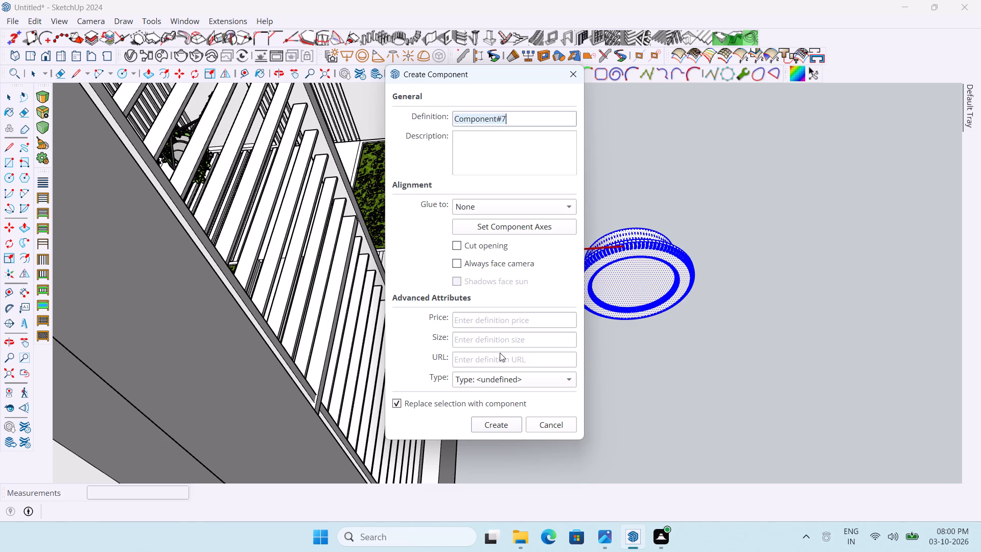
pyautogui.click(489, 424)
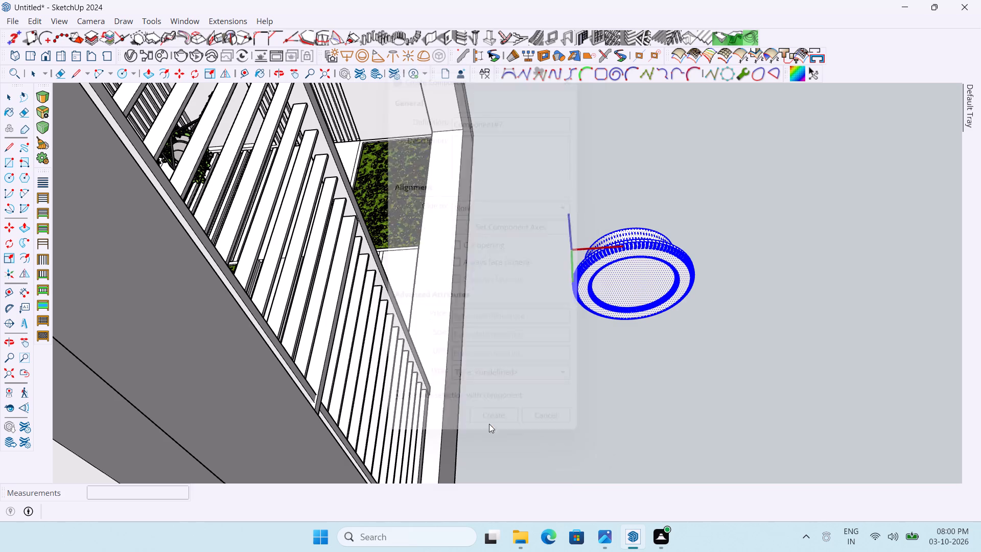
pyautogui.click(607, 388)
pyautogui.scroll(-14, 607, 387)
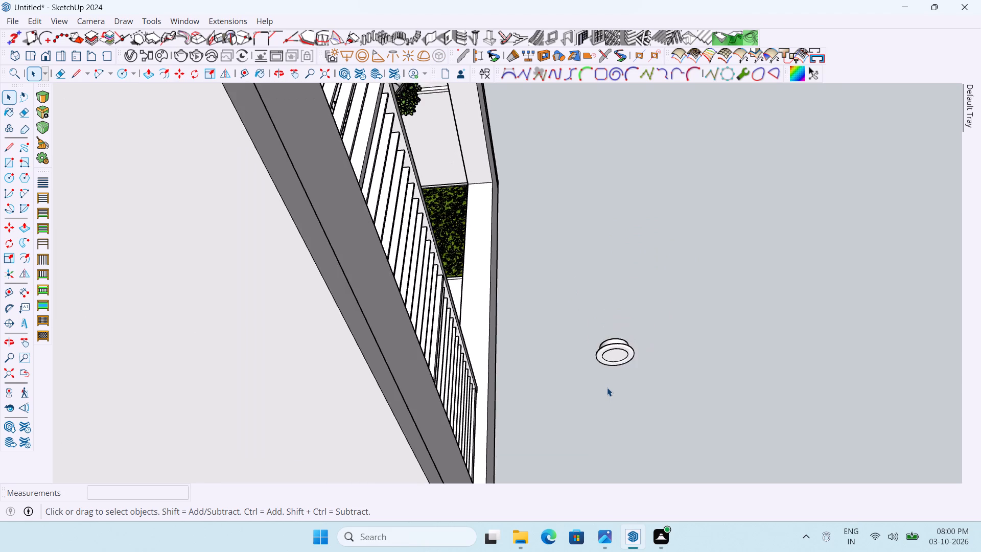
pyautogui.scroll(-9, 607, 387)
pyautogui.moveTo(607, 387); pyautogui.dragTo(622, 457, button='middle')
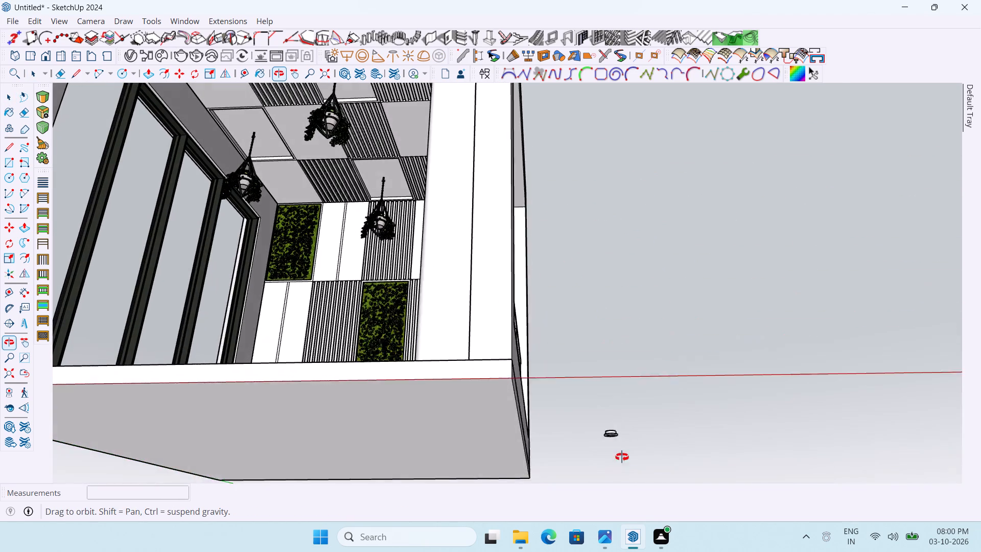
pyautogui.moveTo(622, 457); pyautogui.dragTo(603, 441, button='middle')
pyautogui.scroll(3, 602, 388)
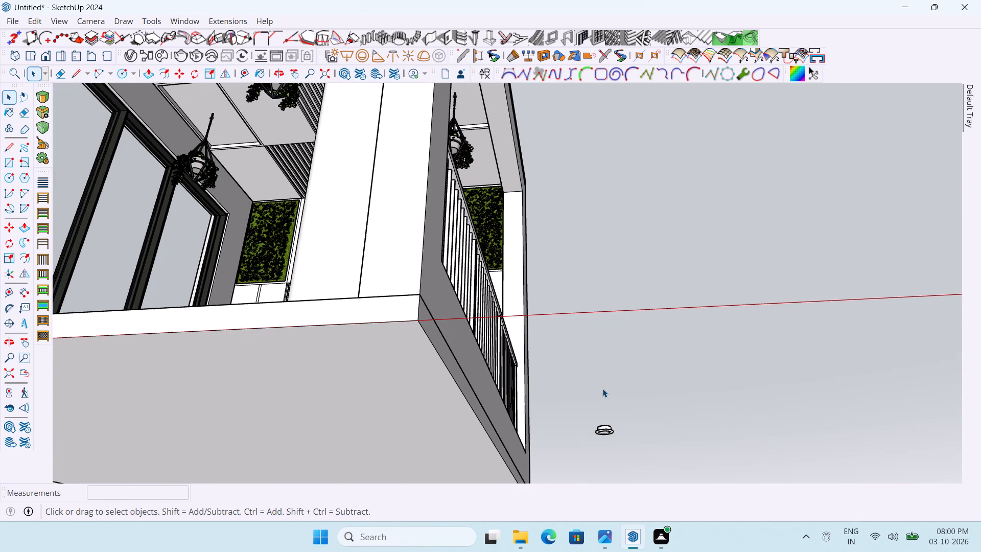
# Draw a line across the middle of each plain ceiling panel flanking the slatted panel nearest the arch.
pyautogui.moveTo(601, 371); pyautogui.dragTo(511, 350, button='middle')
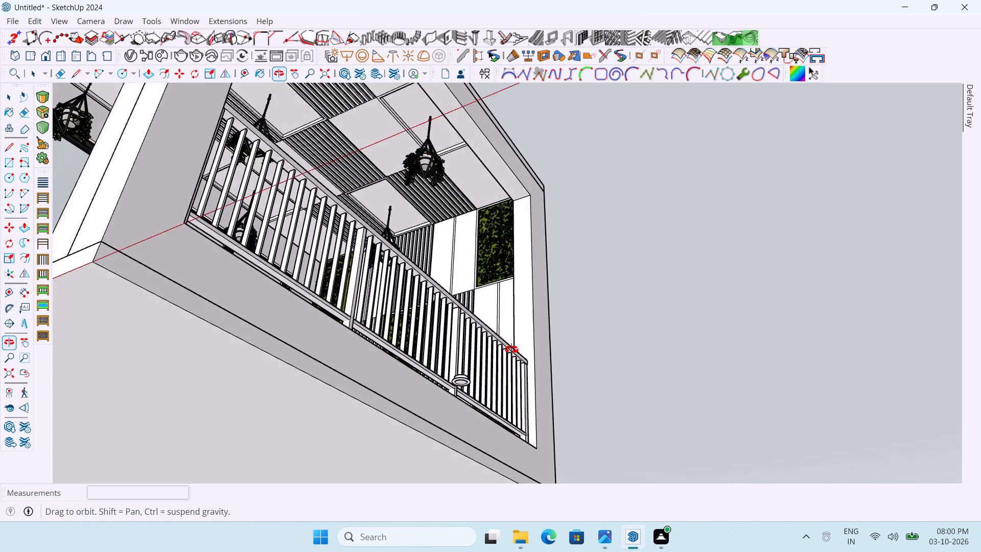
pyautogui.moveTo(511, 350); pyautogui.dragTo(619, 355, button='middle')
pyautogui.scroll(-6, 615, 355)
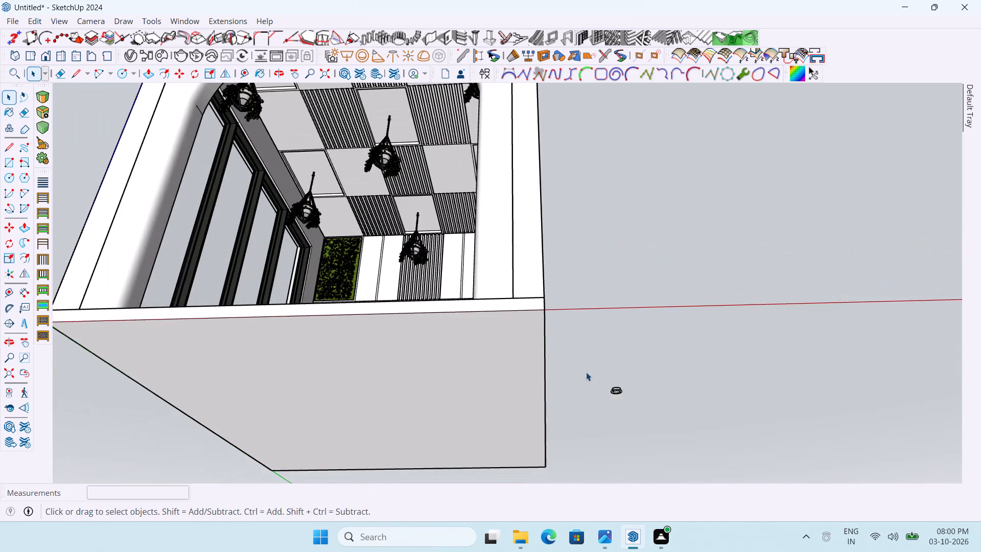
pyautogui.moveTo(586, 372); pyautogui.dragTo(599, 409, button='middle')
pyautogui.scroll(-3, 589, 410)
pyautogui.scroll(3, 596, 342)
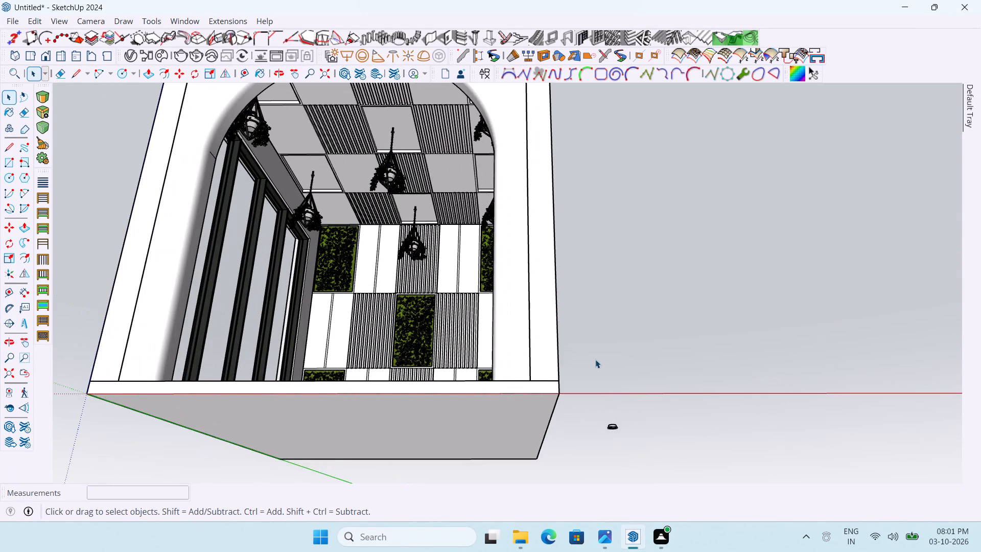
pyautogui.moveTo(595, 359); pyautogui.dragTo(568, 346, button='middle')
pyautogui.scroll(-7, 576, 369)
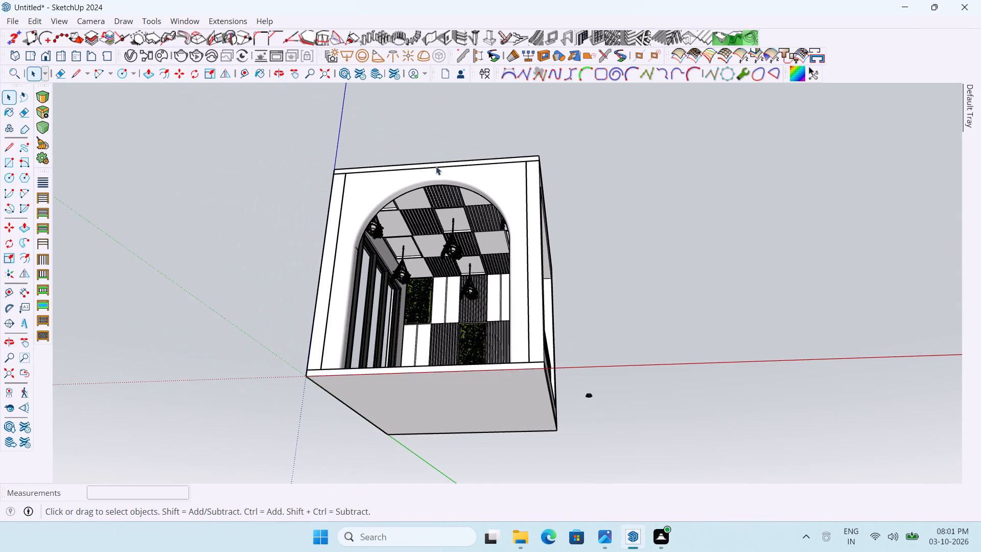
pyautogui.scroll(11, 432, 162)
pyautogui.moveTo(438, 240); pyautogui.dragTo(429, 157, button='middle')
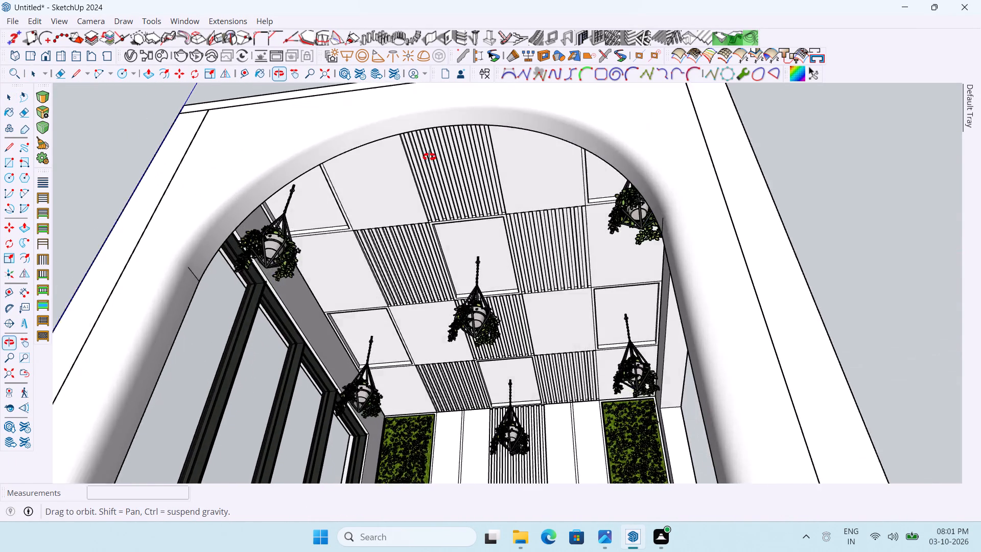
pyautogui.moveTo(429, 157); pyautogui.dragTo(429, 151, button='middle')
pyautogui.scroll(-4, 395, 333)
pyautogui.scroll(8, 373, 222)
pyautogui.moveTo(368, 241); pyautogui.dragTo(363, 223, button='middle')
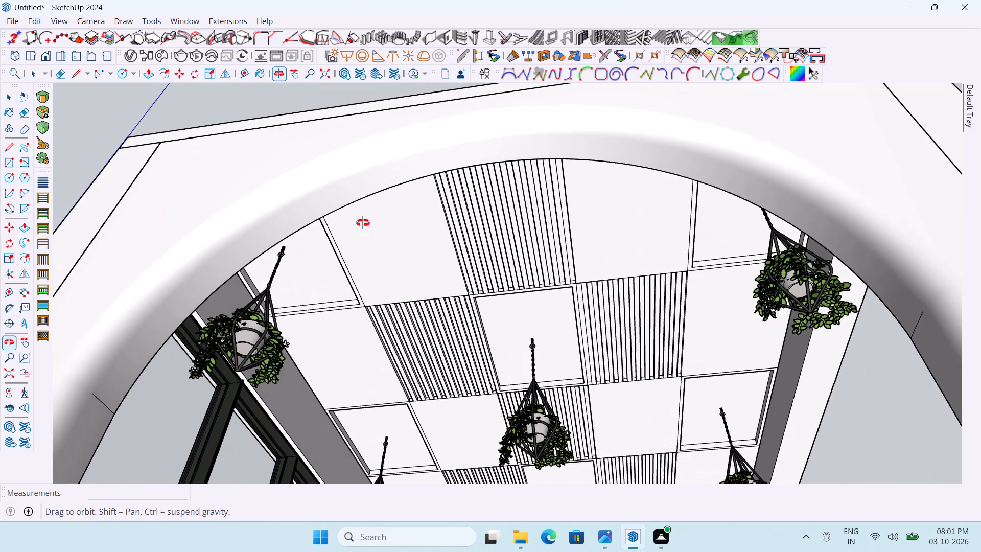
pyautogui.moveTo(363, 223); pyautogui.dragTo(357, 180, button='middle')
pyautogui.press('l')
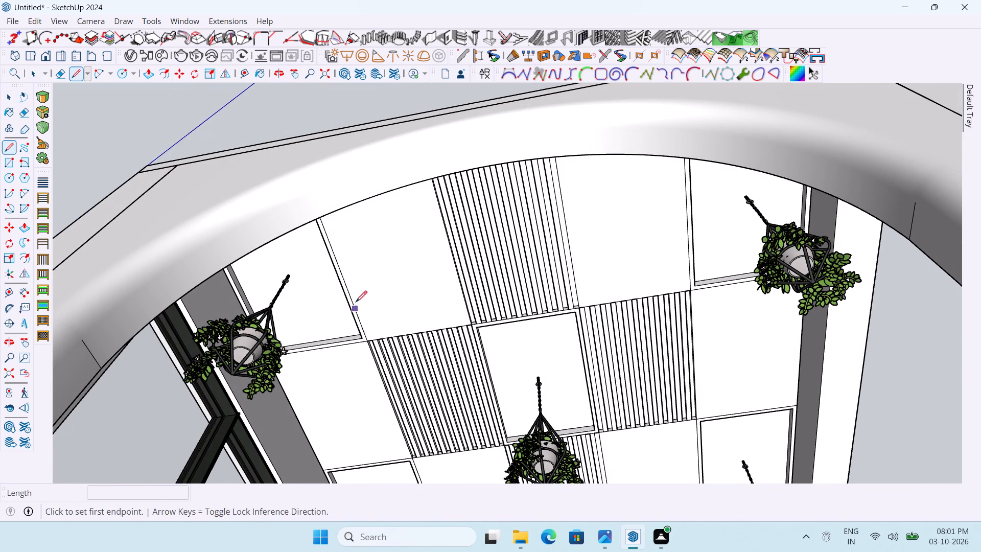
pyautogui.click(340, 265)
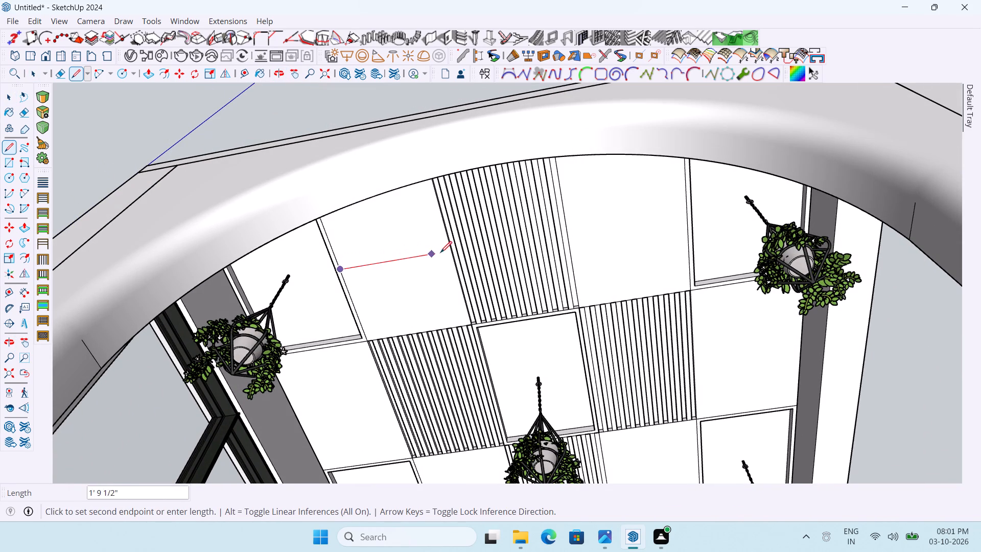
pyautogui.click(453, 248)
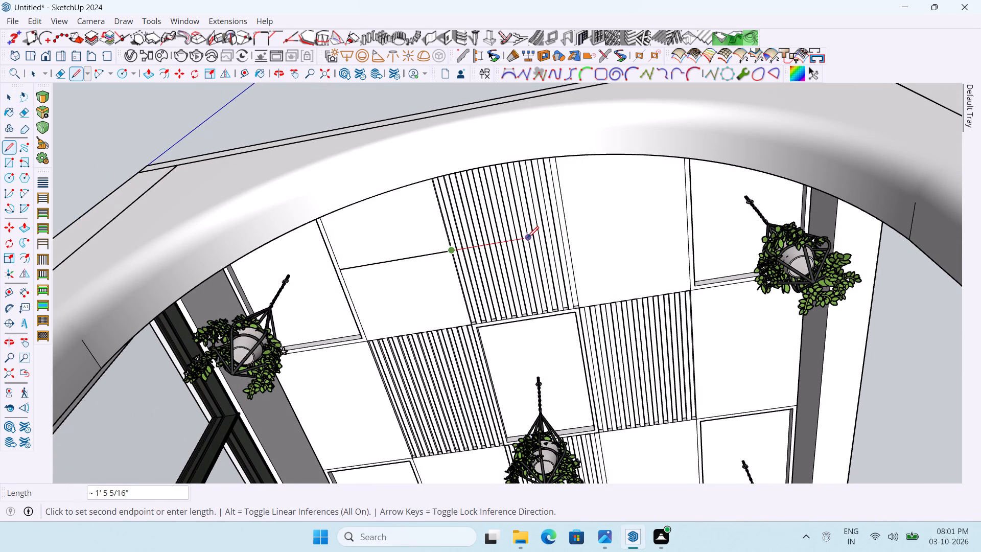
pyautogui.press('Escape')
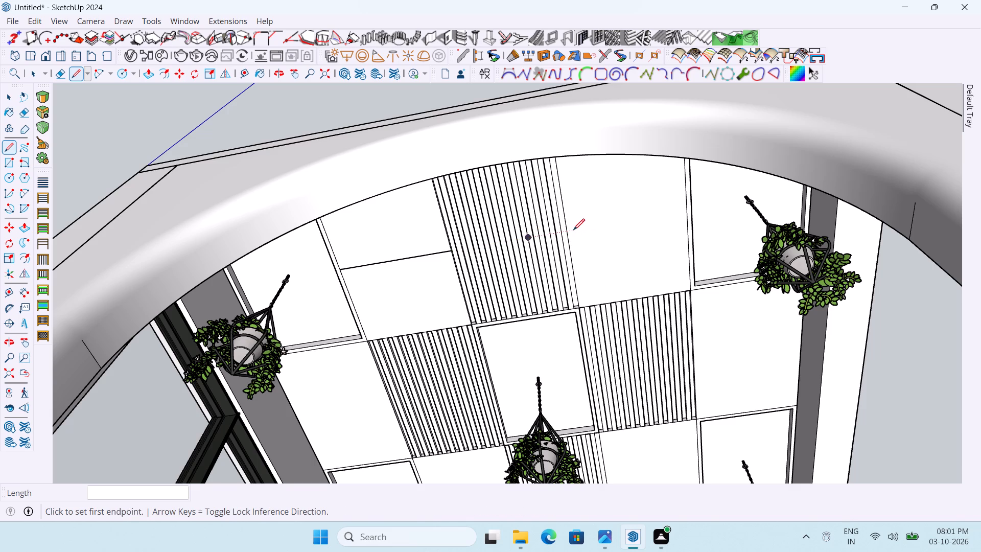
pyautogui.click(568, 232)
pyautogui.click(686, 214)
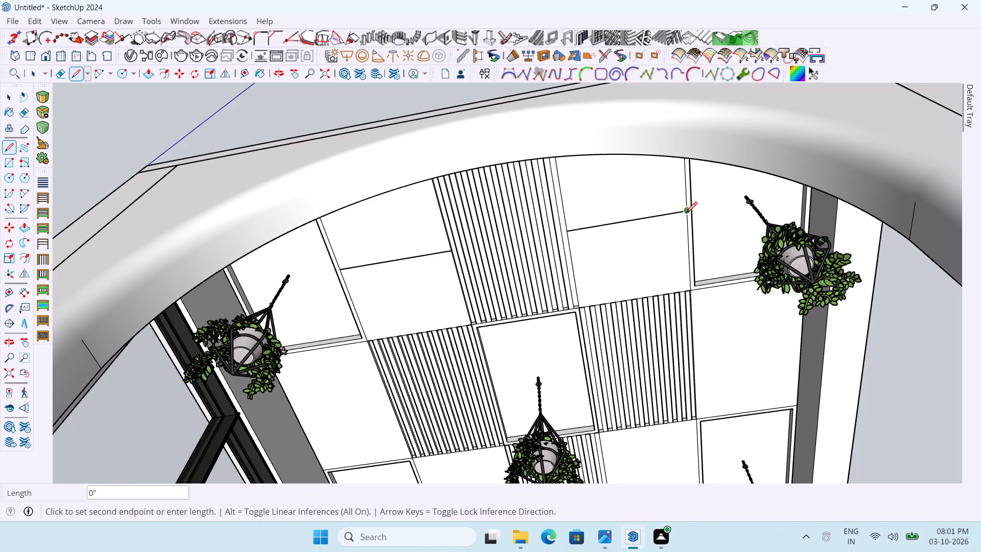
pyautogui.scroll(-2, 686, 213)
pyautogui.press('Escape')
# Draw a 2' 2" line across the middle of each plain ceiling panel flanking the central slatted panel further back.
pyautogui.scroll(-5, 622, 398)
pyautogui.scroll(5, 632, 451)
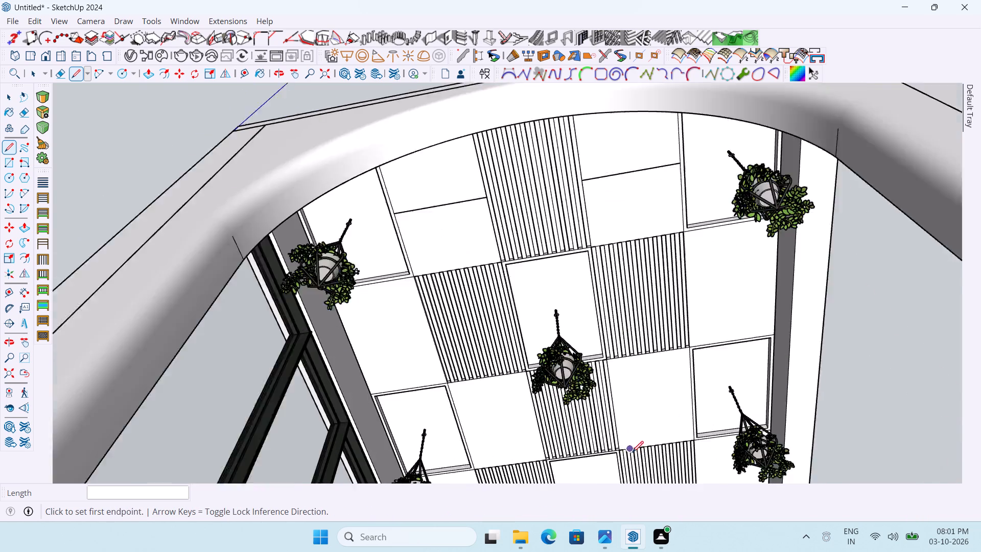
pyautogui.scroll(3, 609, 390)
pyautogui.click(611, 407)
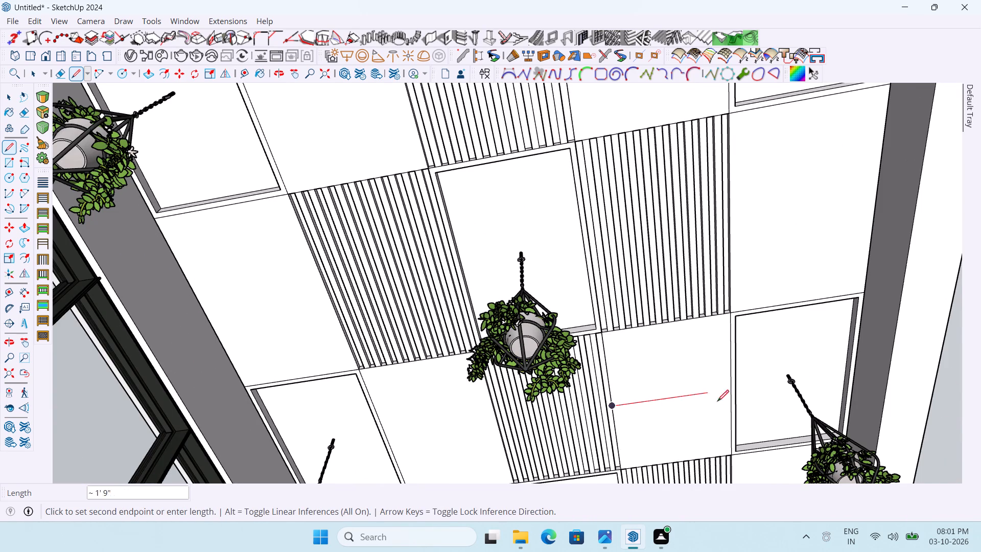
pyautogui.click(728, 388)
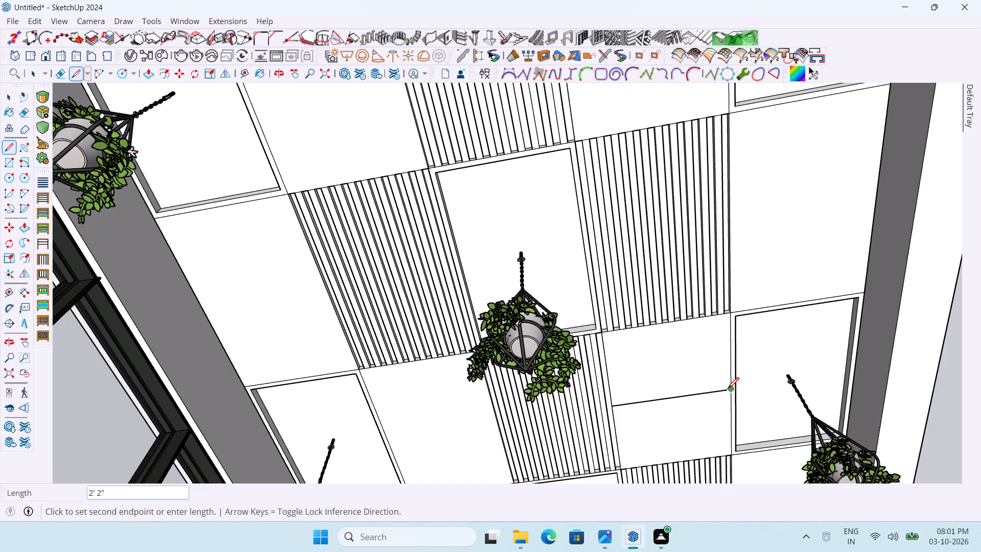
pyautogui.press('Escape')
pyautogui.scroll(-2, 469, 393)
pyautogui.scroll(2, 413, 438)
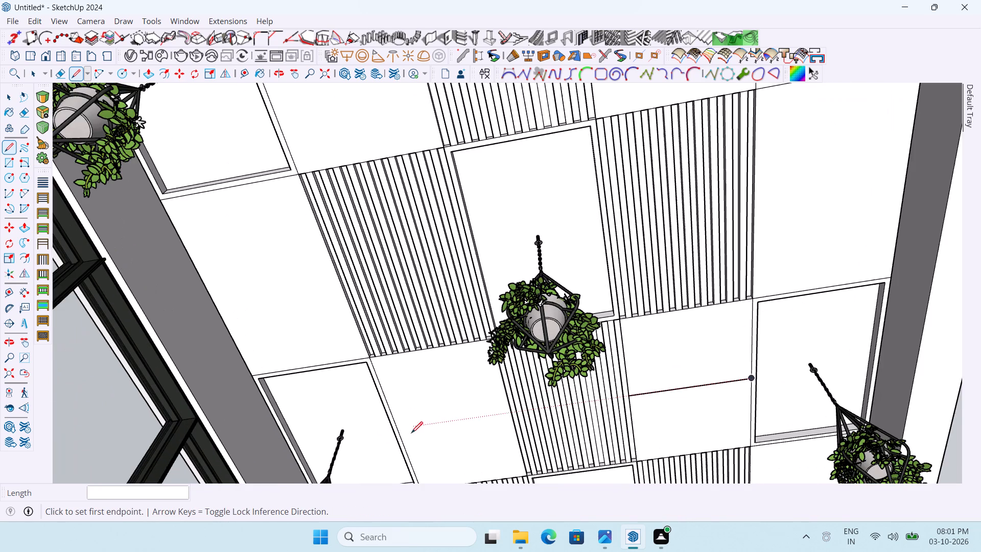
pyautogui.click(399, 427)
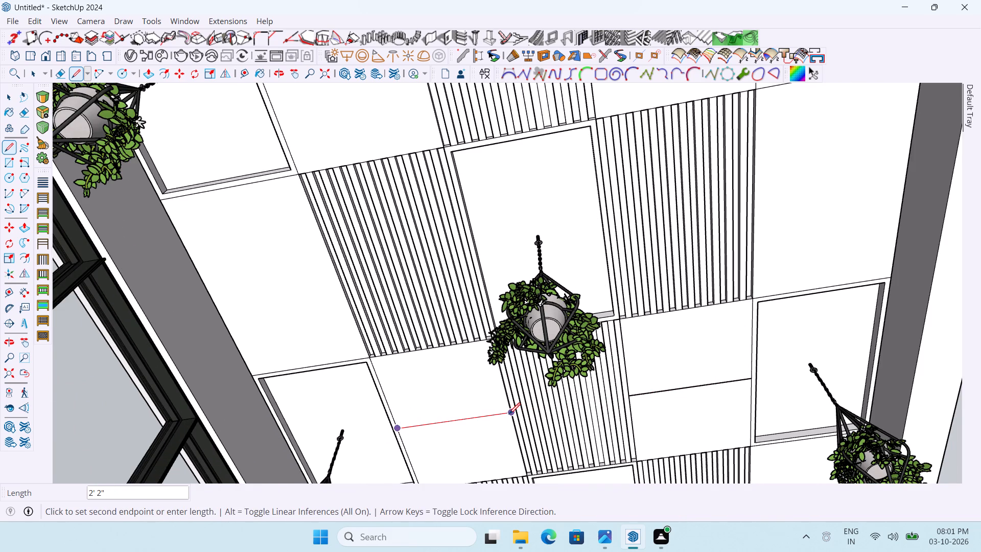
pyautogui.click(510, 412)
pyautogui.press('Escape')
# Examine the ceiling through the arch to check the lines dividing the plain panels.
pyautogui.scroll(-6, 507, 375)
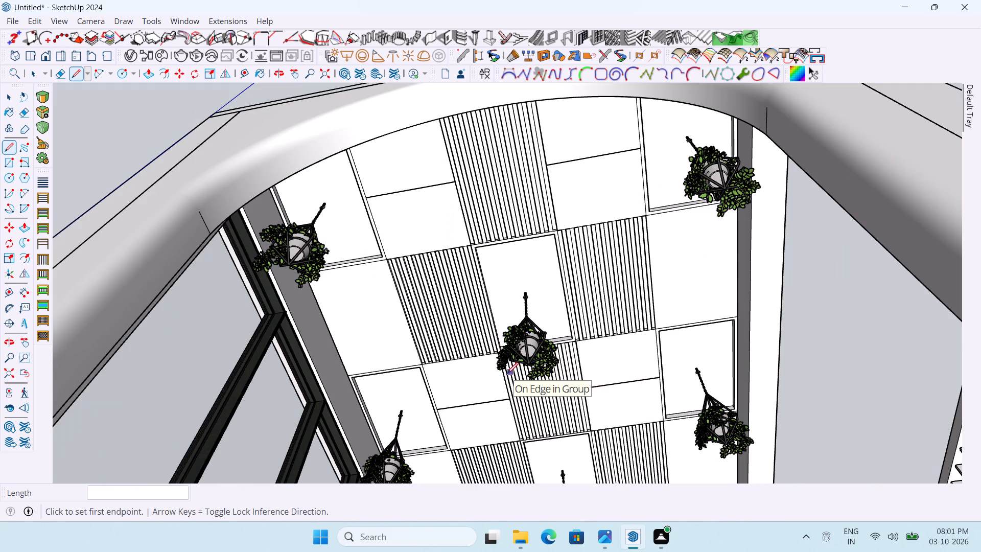
pyautogui.scroll(-5, 507, 374)
pyautogui.moveTo(545, 379); pyautogui.dragTo(557, 434, button='middle')
pyautogui.scroll(2, 578, 414)
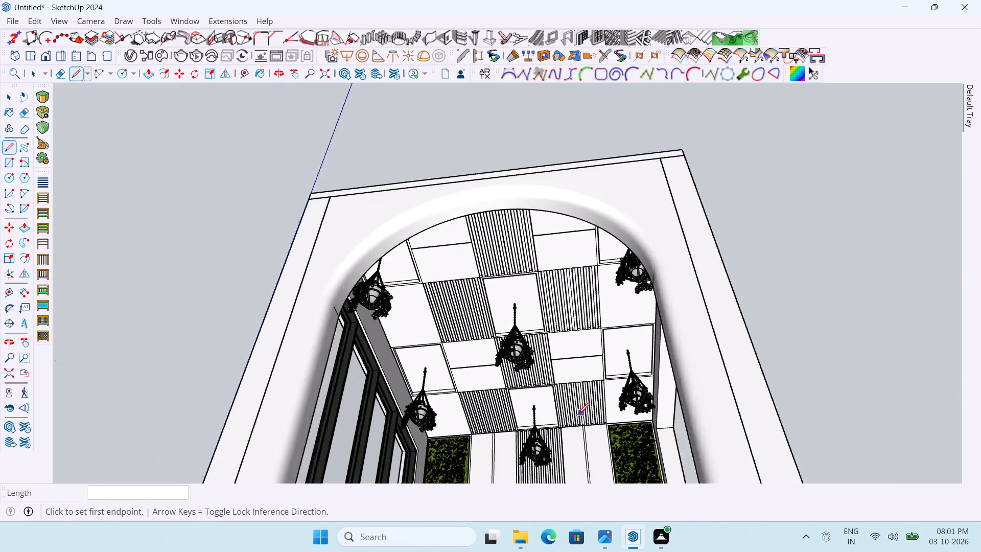
pyautogui.scroll(3, 578, 414)
pyautogui.scroll(-3, 596, 411)
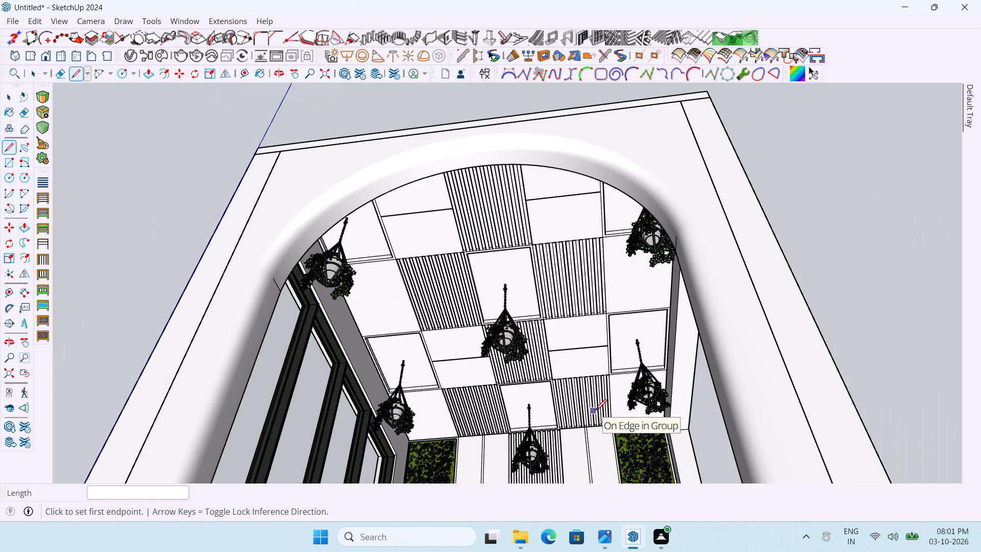
pyautogui.moveTo(595, 409); pyautogui.dragTo(590, 412, button='middle')
pyautogui.scroll(2, 559, 166)
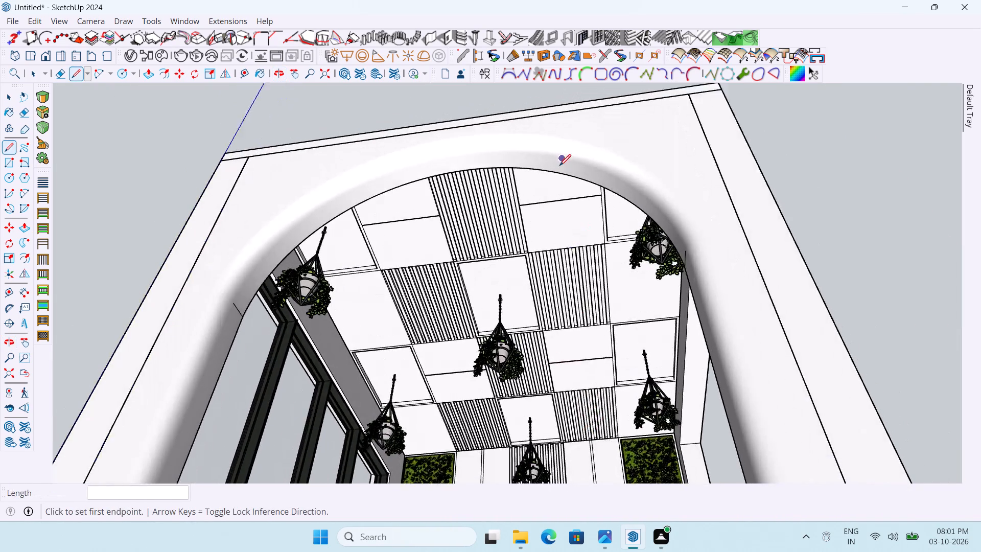
pyautogui.scroll(3, 554, 205)
pyautogui.press('space')
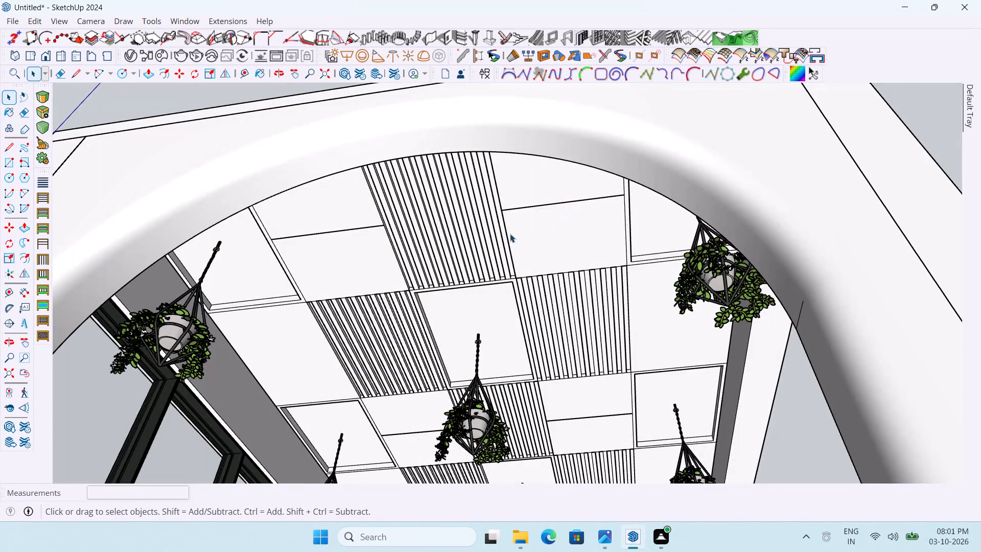
# Move the round spotlight by its top-face centre onto the midpoint of the line on the front plain ceiling panel nearest the railing side.
pyautogui.scroll(-13, 450, 244)
pyautogui.moveTo(462, 267); pyautogui.dragTo(491, 309, button='middle')
pyautogui.scroll(-4, 504, 176)
pyautogui.scroll(11, 593, 416)
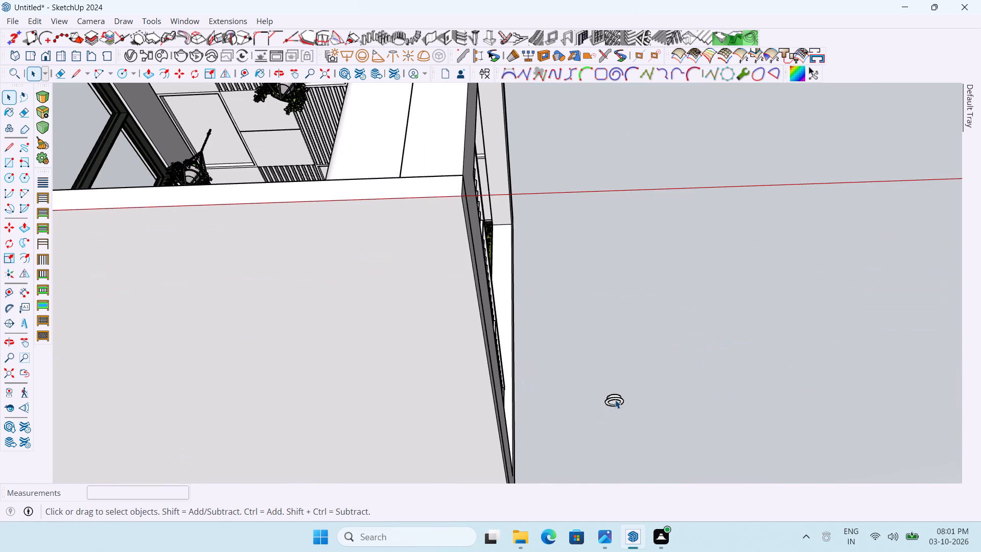
pyautogui.click(615, 400)
pyautogui.scroll(4, 615, 400)
pyautogui.moveTo(651, 401); pyautogui.dragTo(622, 459, button='middle')
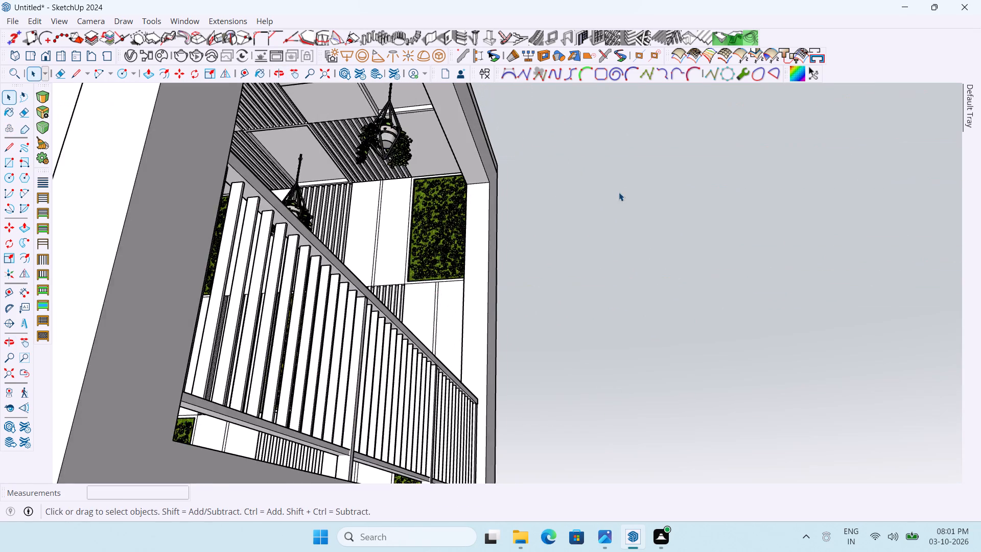
pyautogui.scroll(-6, 619, 192)
pyautogui.moveTo(615, 269); pyautogui.dragTo(573, 398, button='middle')
pyautogui.scroll(-6, 613, 287)
pyautogui.moveTo(611, 313); pyautogui.dragTo(605, 354, button='middle')
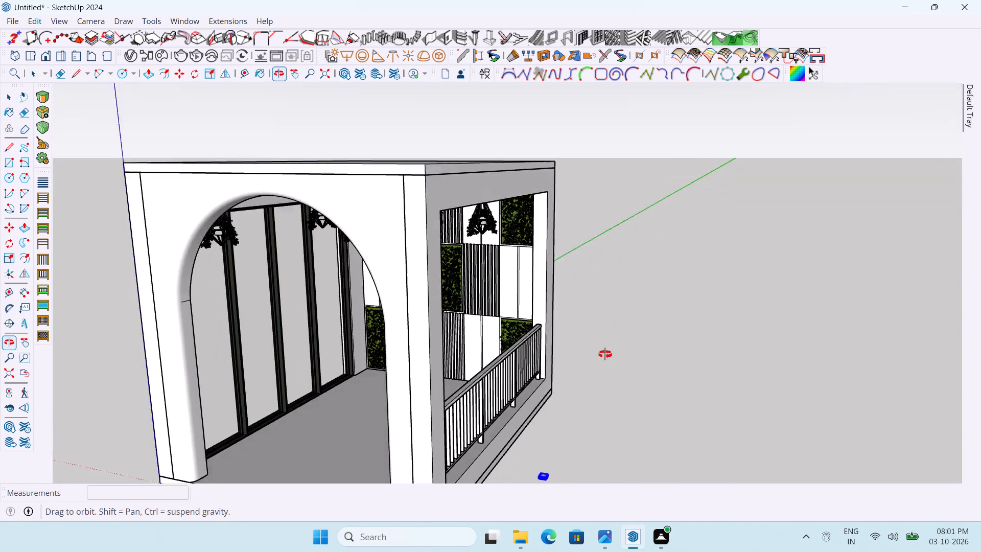
pyautogui.moveTo(605, 354); pyautogui.dragTo(604, 381, button='middle')
pyautogui.scroll(-6, 681, 159)
pyautogui.scroll(17, 596, 369)
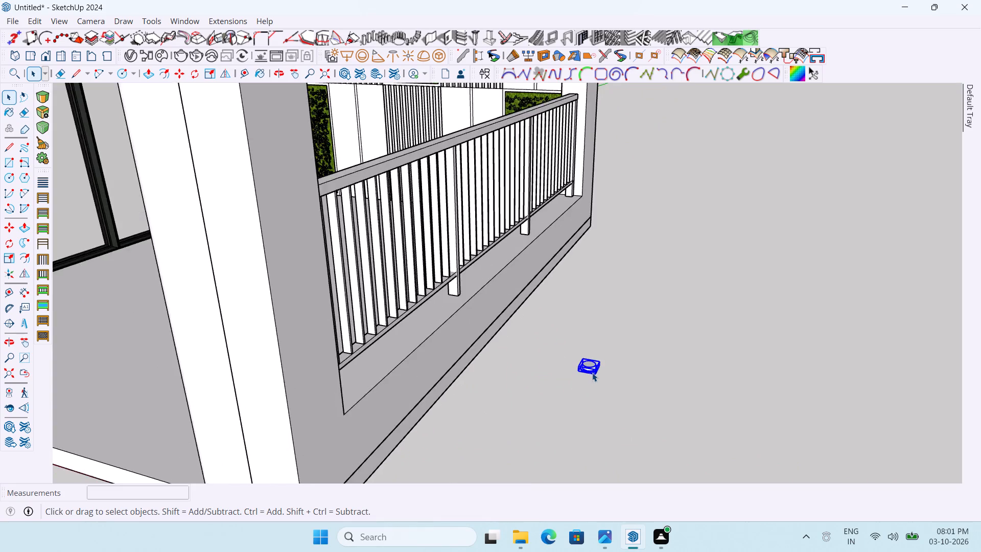
pyautogui.scroll(12, 592, 373)
pyautogui.press('m')
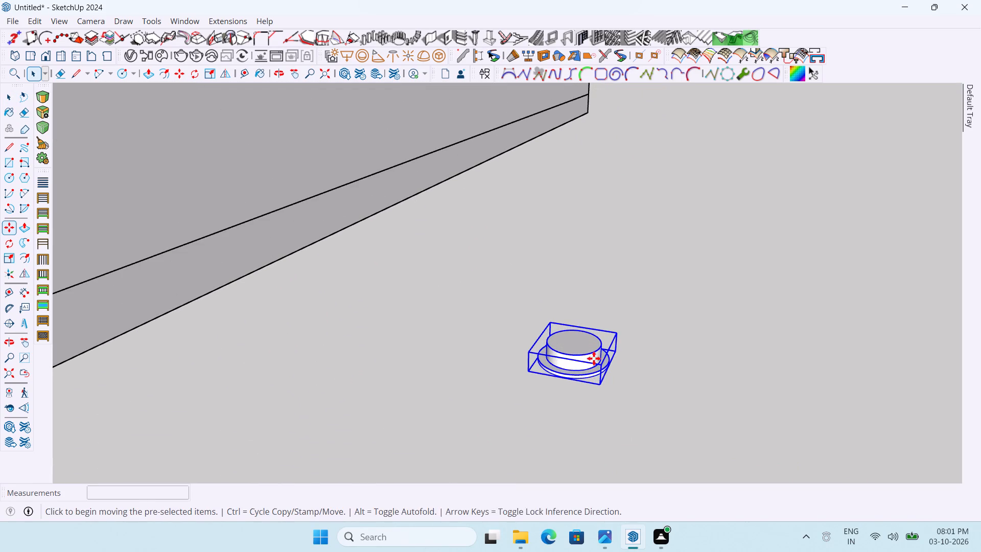
pyautogui.scroll(2, 589, 342)
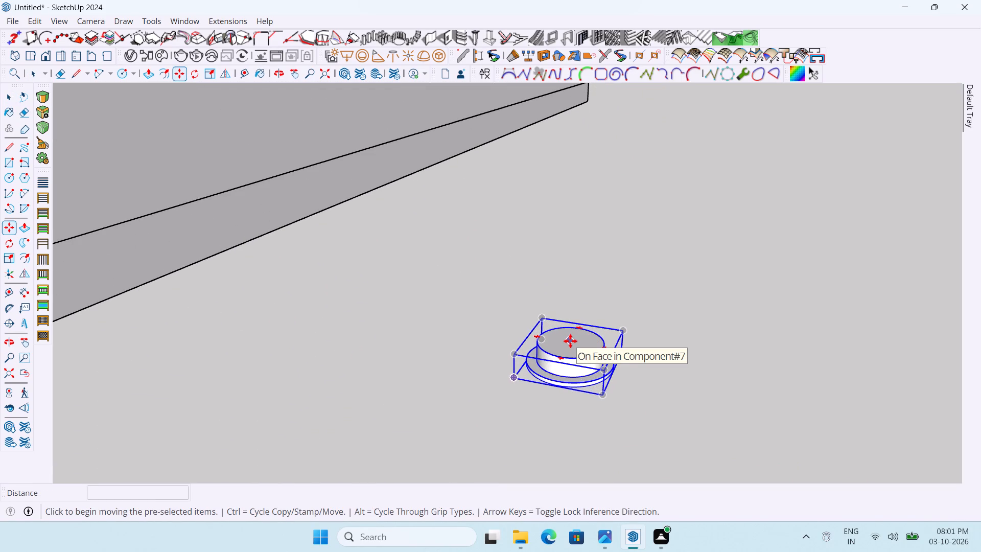
pyautogui.scroll(13, 570, 341)
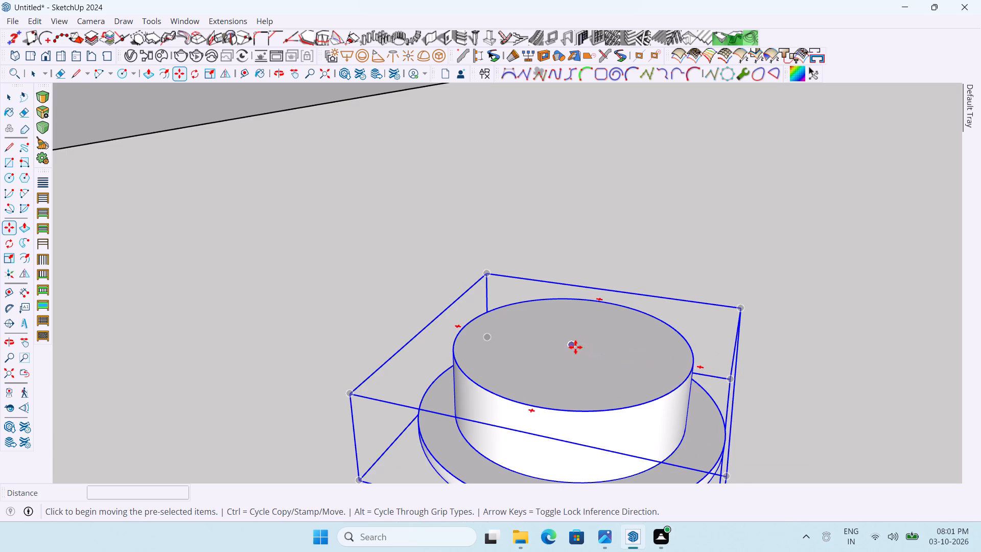
pyautogui.click(571, 346)
pyautogui.scroll(-10, 574, 326)
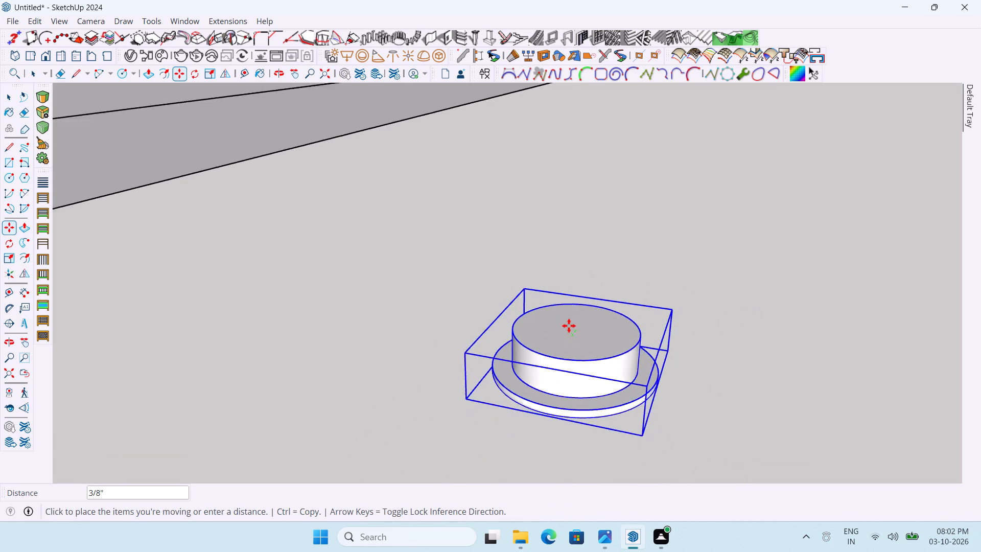
pyautogui.scroll(-20, 569, 326)
pyautogui.scroll(-17, 569, 326)
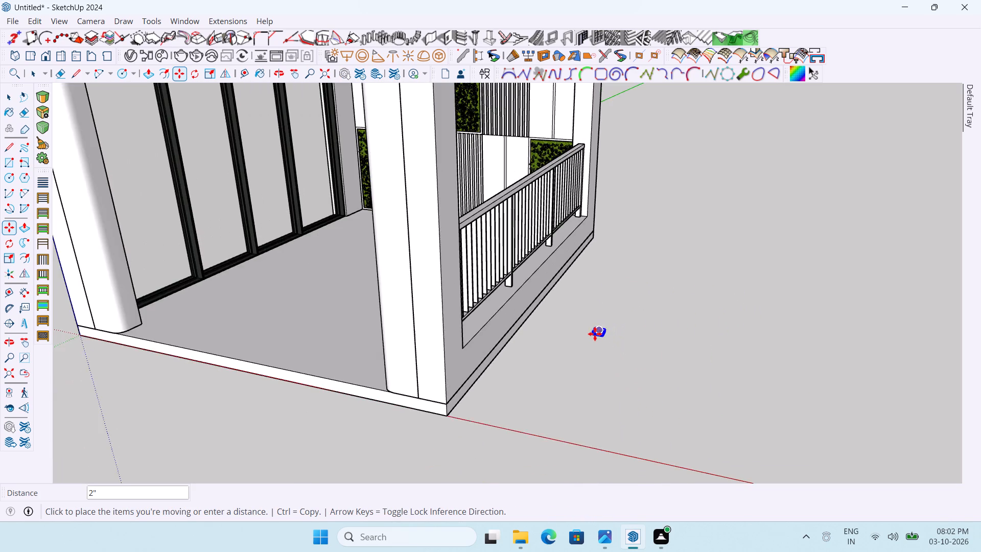
pyautogui.scroll(-4, 595, 334)
pyautogui.moveTo(593, 394); pyautogui.dragTo(594, 257, button='middle')
pyautogui.scroll(-11, 528, 360)
pyautogui.scroll(14, 456, 163)
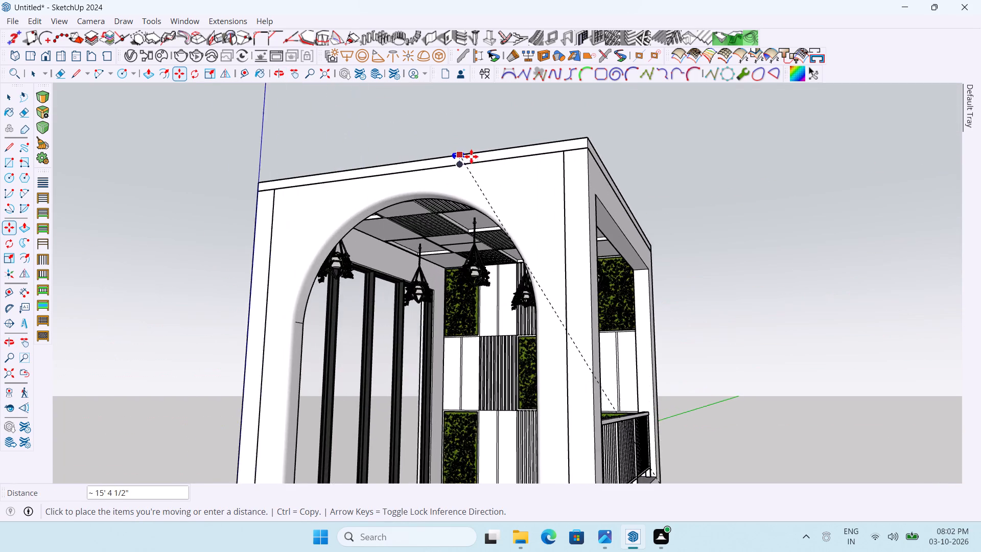
pyautogui.scroll(5, 471, 156)
pyautogui.moveTo(513, 162); pyautogui.dragTo(566, 41, button='middle')
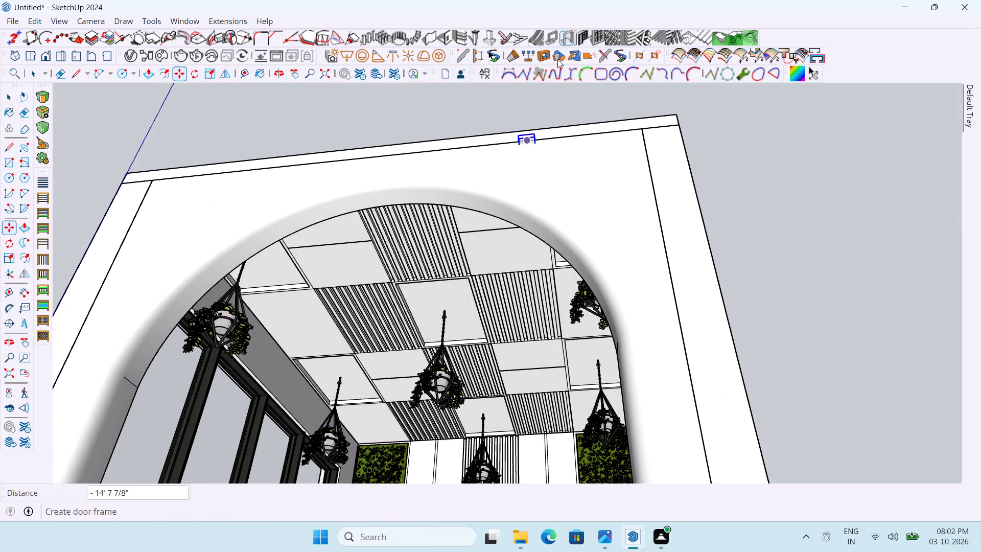
pyautogui.scroll(14, 474, 221)
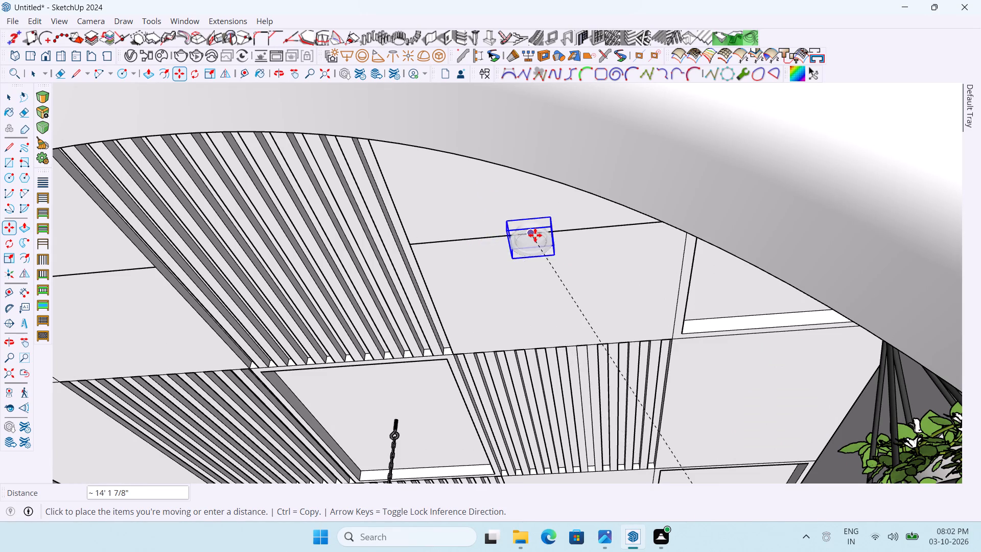
pyautogui.scroll(7, 535, 235)
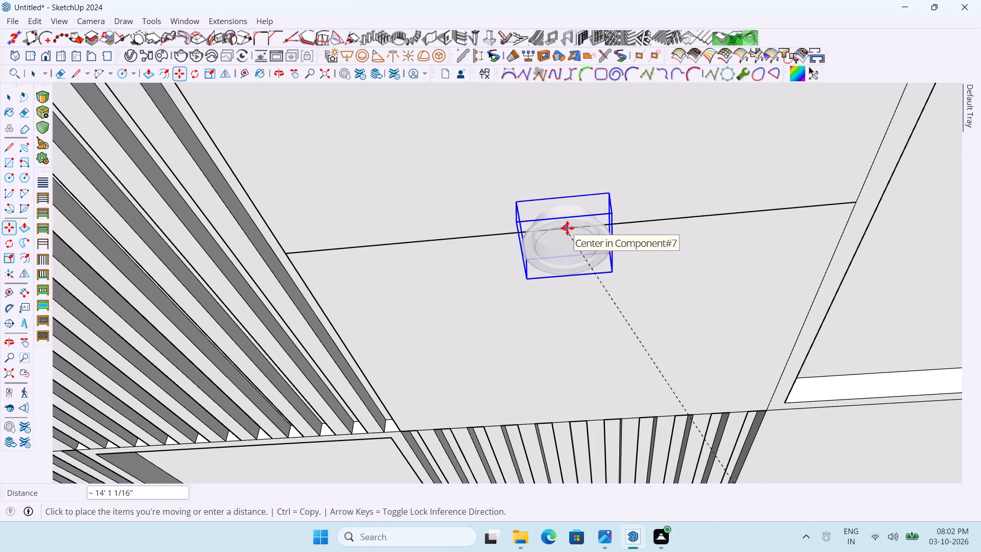
pyautogui.click(567, 228)
pyautogui.scroll(-7, 508, 247)
pyautogui.moveTo(526, 277); pyautogui.dragTo(695, 315, button='middle')
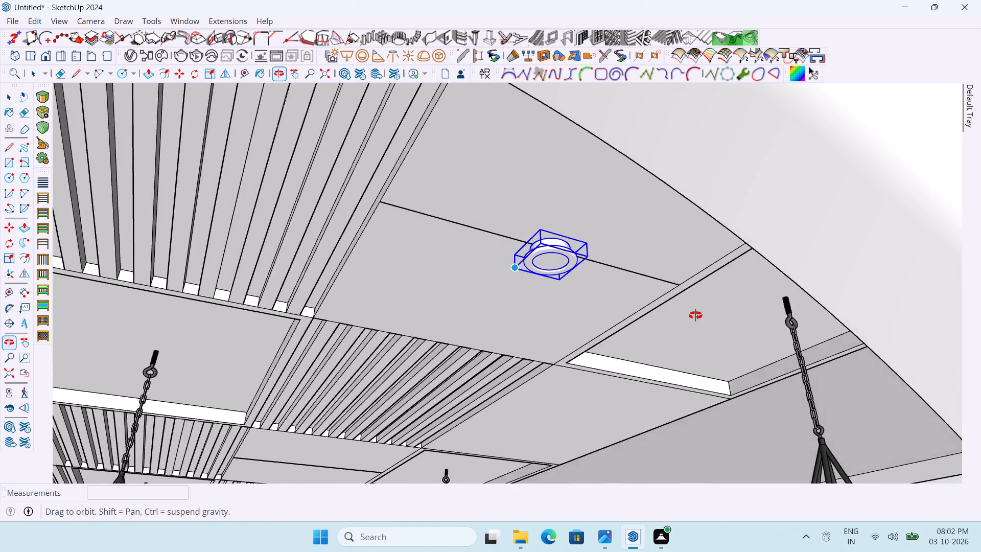
# Examine from below how the round spotlight sits on the midline of the front plain ceiling panel.
pyautogui.moveTo(695, 315); pyautogui.dragTo(756, 247, button='middle')
pyautogui.scroll(3, 556, 248)
pyautogui.moveTo(569, 250); pyautogui.dragTo(592, 283, button='middle')
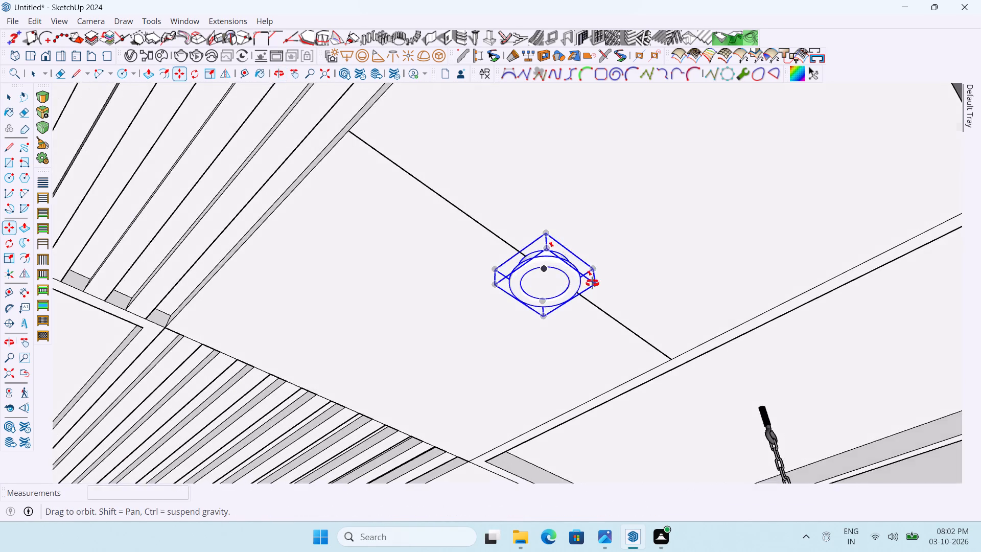
pyautogui.moveTo(592, 283); pyautogui.dragTo(611, 311, button='middle')
pyautogui.scroll(4, 548, 245)
pyautogui.moveTo(560, 249); pyautogui.dragTo(562, 272, button='middle')
pyautogui.scroll(3, 564, 273)
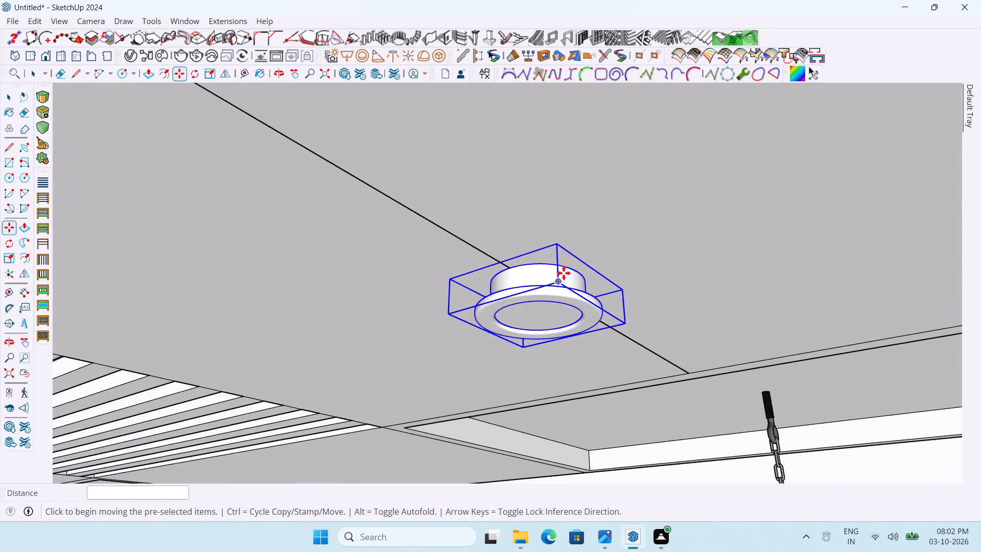
pyautogui.scroll(2, 520, 308)
pyautogui.moveTo(527, 349); pyautogui.dragTo(534, 369, button='middle')
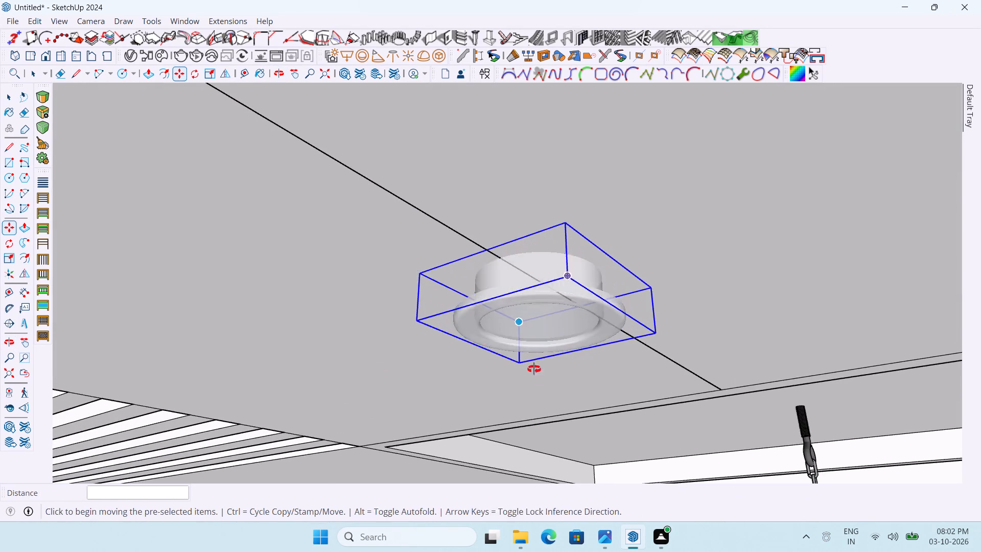
pyautogui.moveTo(534, 369); pyautogui.dragTo(515, 369, button='middle')
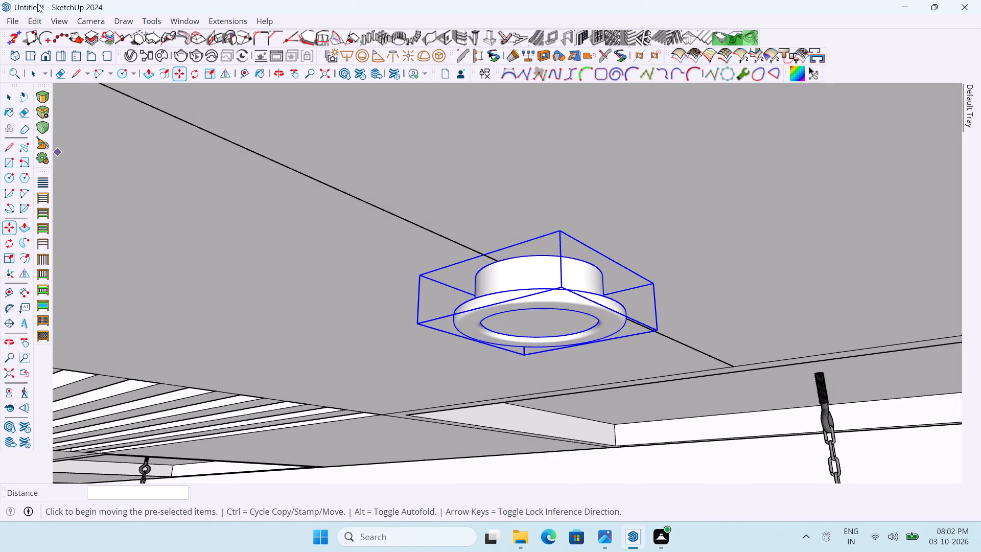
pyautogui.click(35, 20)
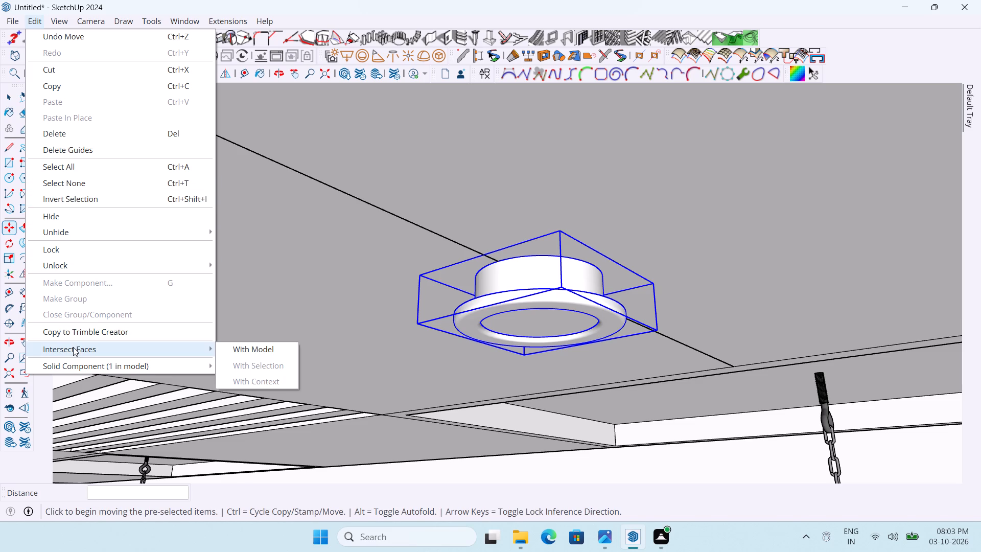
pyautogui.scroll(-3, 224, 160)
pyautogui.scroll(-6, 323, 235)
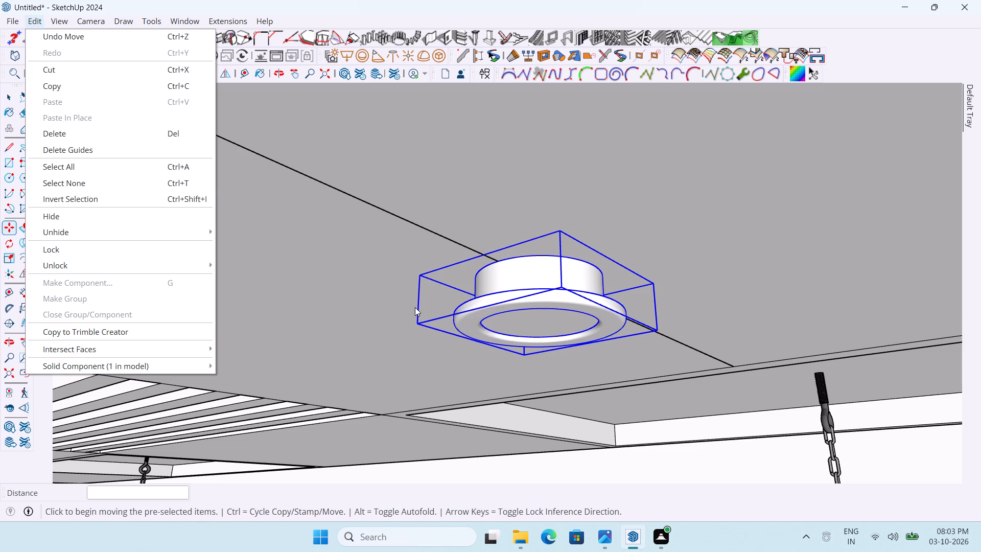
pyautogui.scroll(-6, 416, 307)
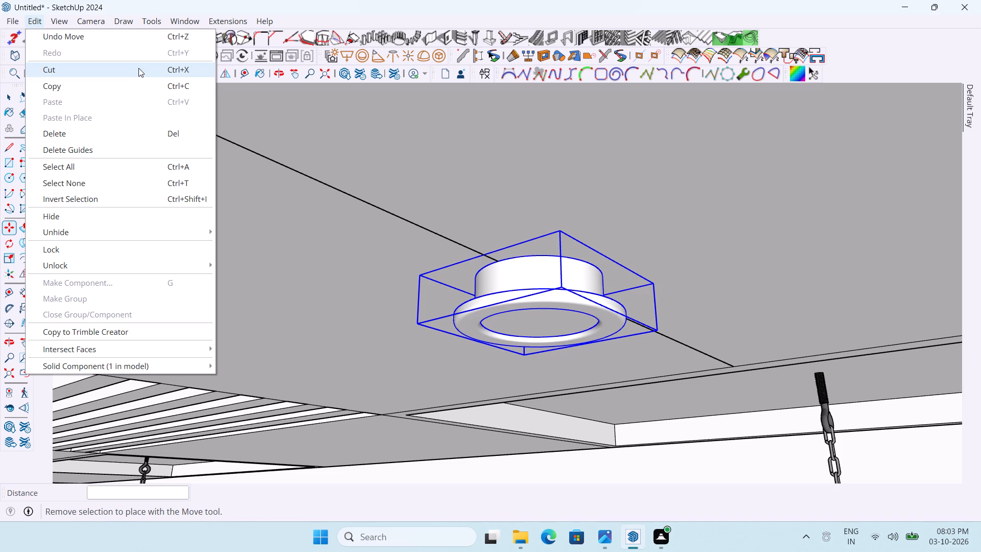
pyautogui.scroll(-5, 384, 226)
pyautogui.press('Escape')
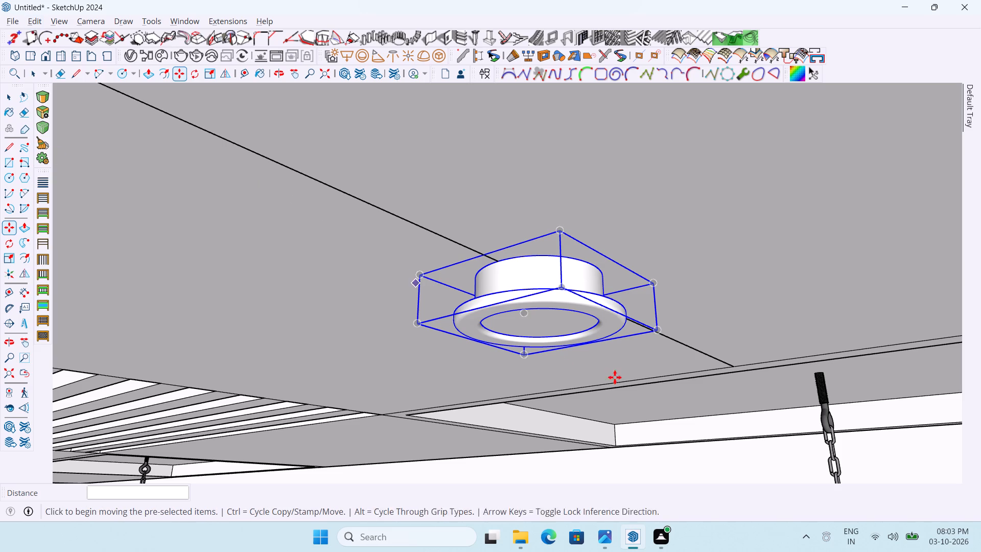
# Examine the whole balcony model from below, through the arch and from the railing side.
pyautogui.scroll(-20, 495, 337)
pyautogui.scroll(-13, 495, 337)
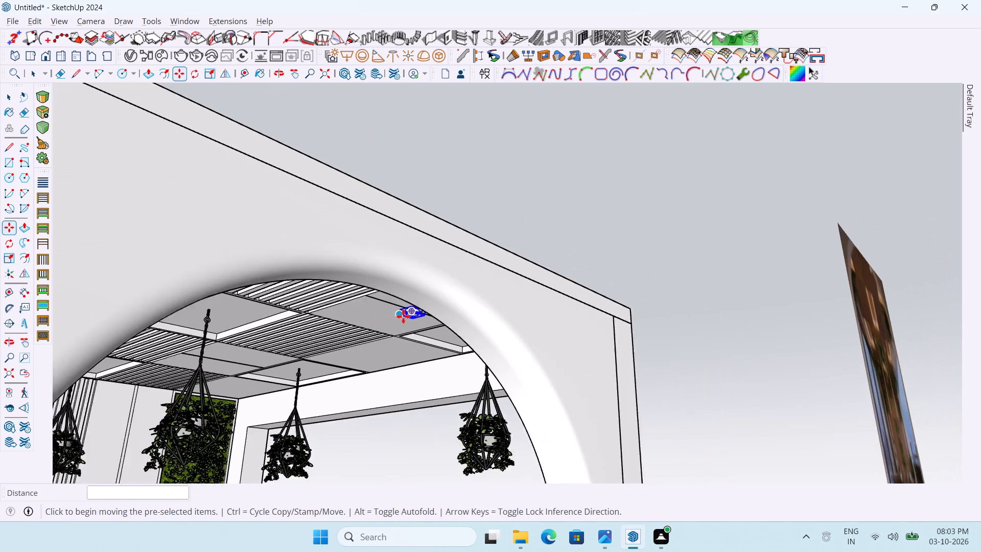
pyautogui.scroll(-12, 403, 316)
pyautogui.press('space')
pyautogui.click(542, 268)
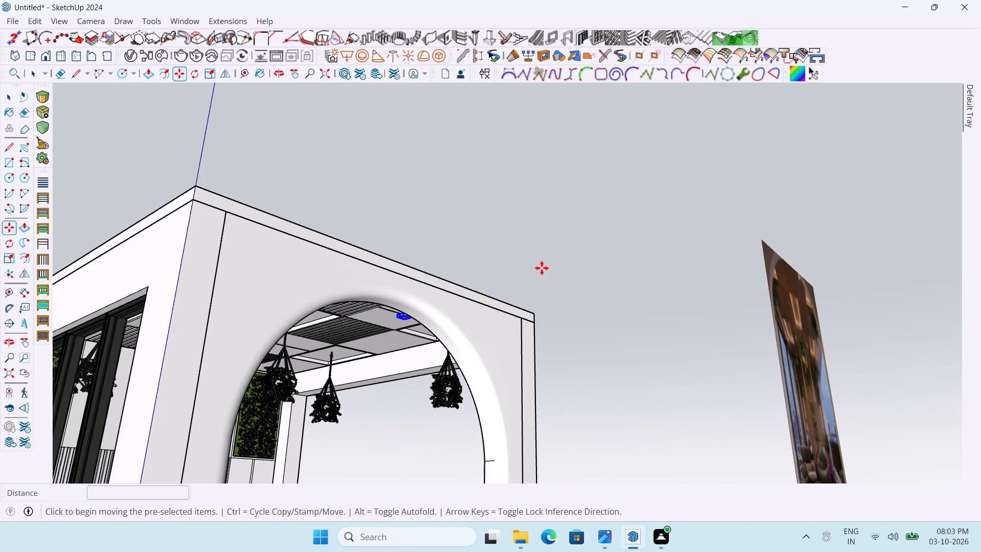
pyautogui.scroll(-4, 538, 264)
pyautogui.press('Escape')
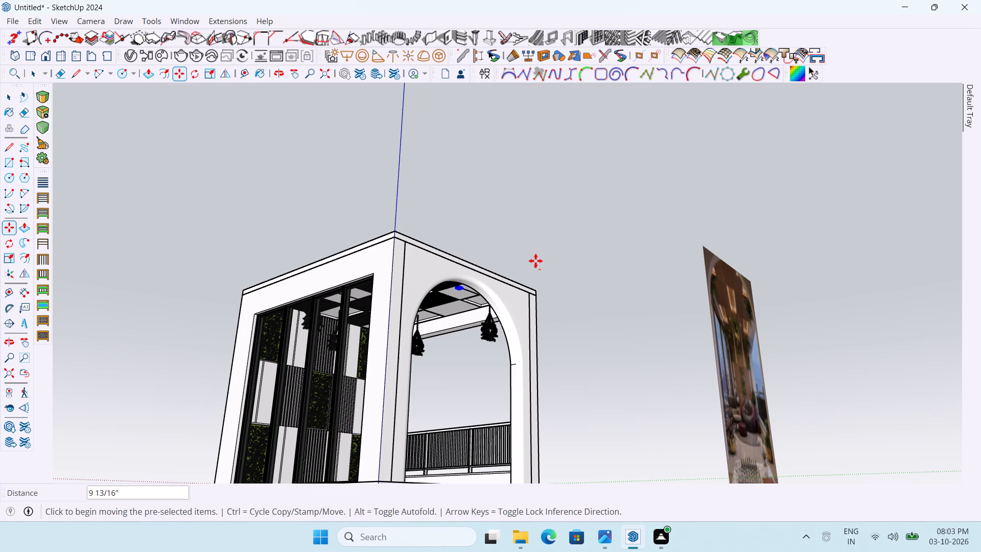
pyautogui.press('space')
pyautogui.moveTo(599, 316); pyautogui.dragTo(443, 197, button='middle')
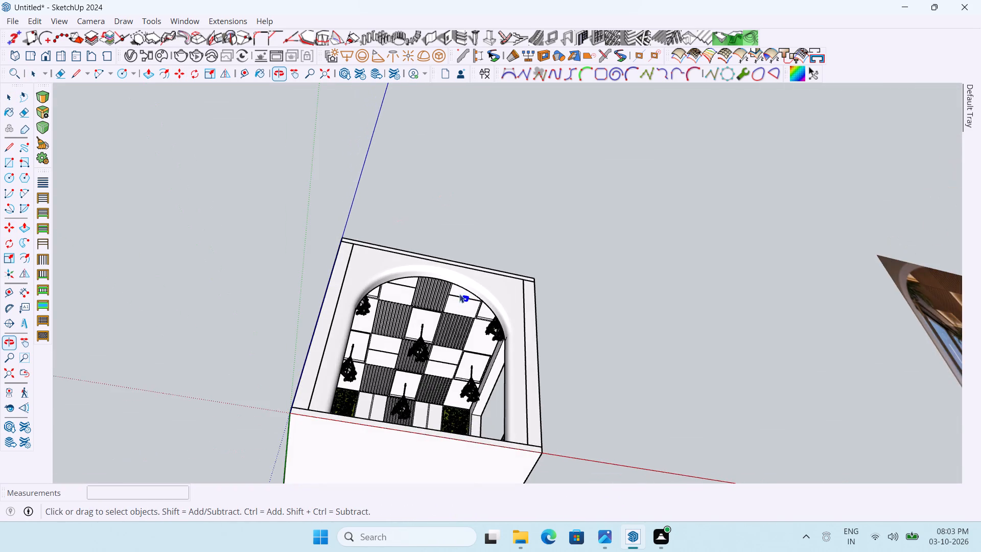
pyautogui.scroll(3, 460, 299)
pyautogui.scroll(-5, 481, 245)
pyautogui.moveTo(546, 274); pyautogui.dragTo(273, 423, button='middle')
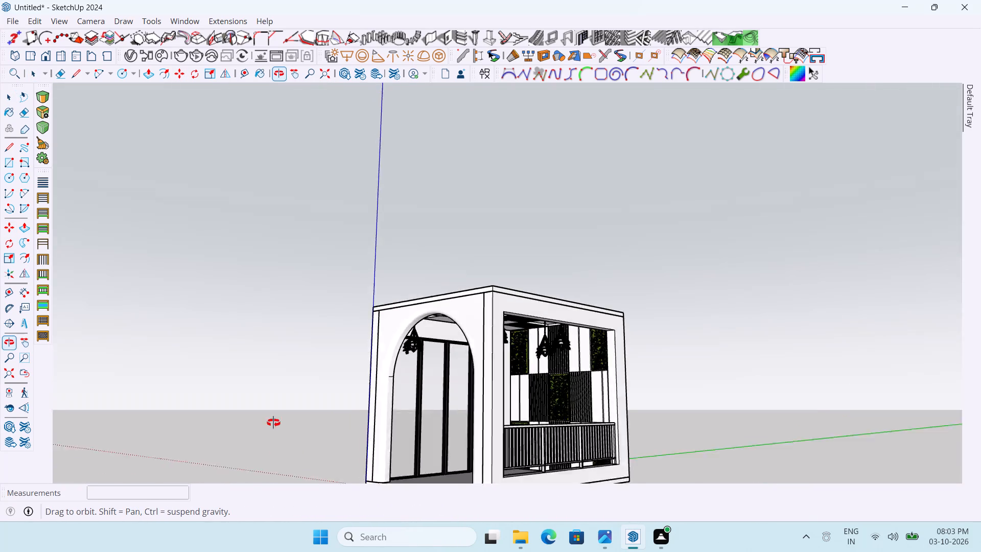
pyautogui.moveTo(273, 423); pyautogui.dragTo(271, 411, button='middle')
pyautogui.scroll(3, 386, 446)
pyautogui.scroll(-4, 454, 190)
pyautogui.moveTo(457, 347); pyautogui.dragTo(474, 477, button='middle')
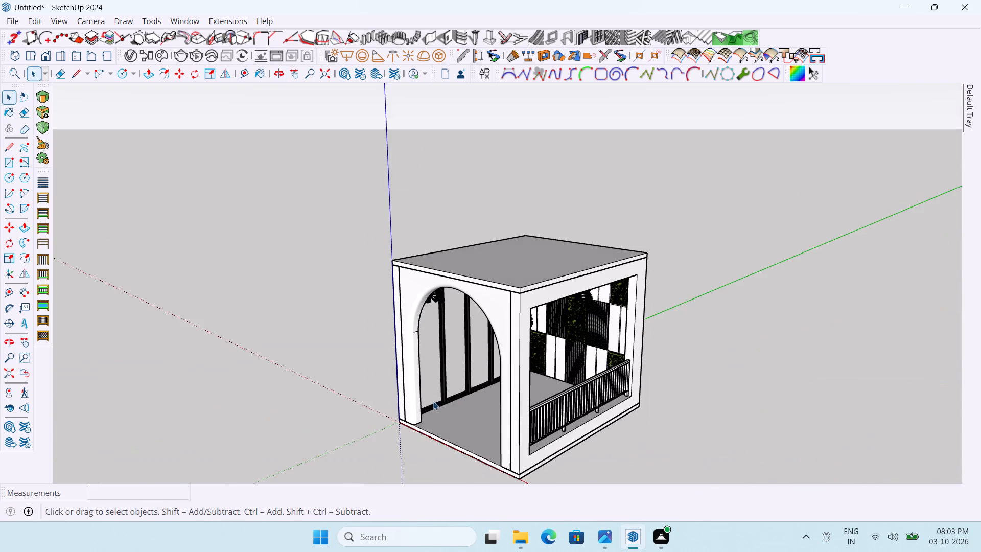
pyautogui.scroll(5, 425, 369)
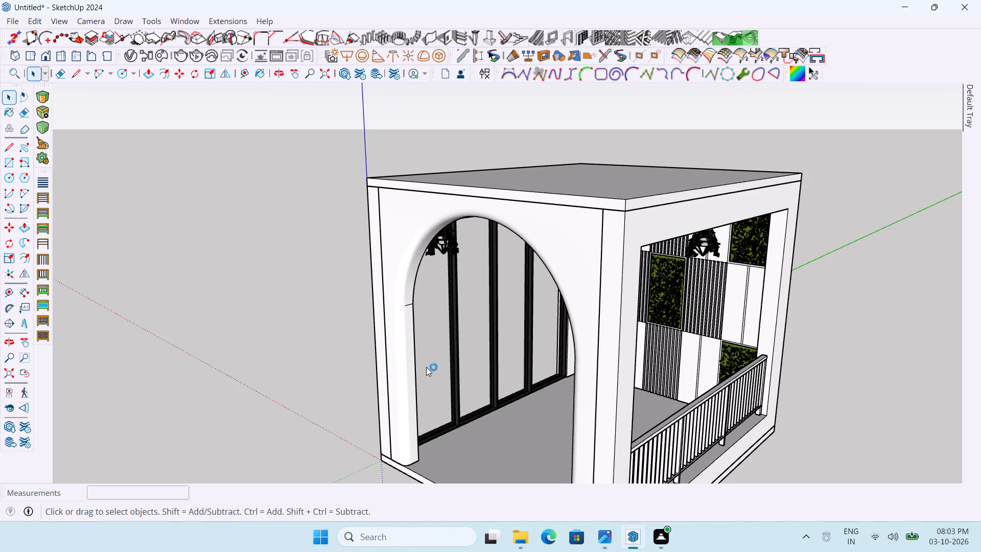
# Save the model in the Documents folder under the name luxury balcony.
pyautogui.hotkey('ctrl', 's')
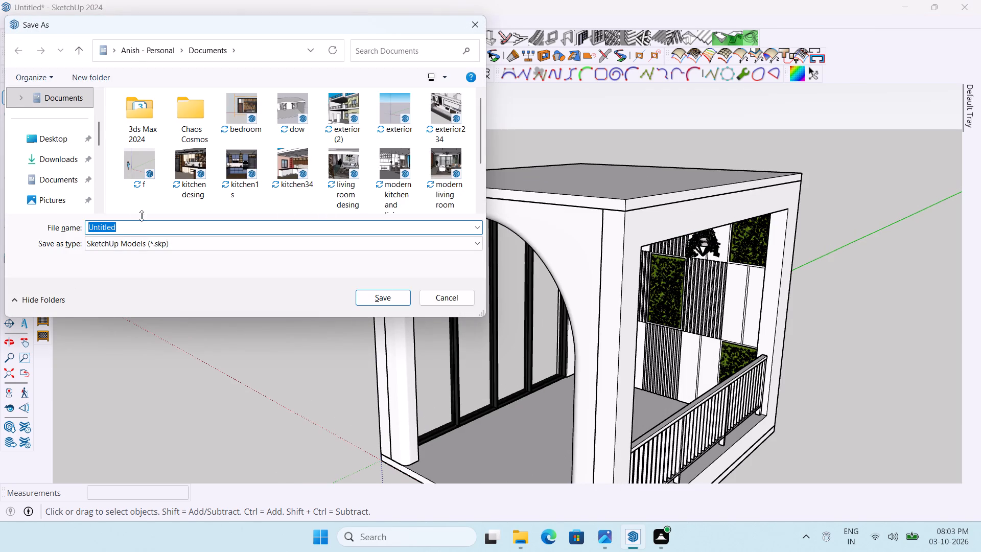
pyautogui.click(134, 227)
pyautogui.press('BackSpace')
pyautogui.press('BackSpace')
pyautogui.press('BackSpace')
pyautogui.press('BackSpace')
pyautogui.press('BackSpace')
pyautogui.press('BackSpace')
pyautogui.press('BackSpace')
pyautogui.press('BackSpace')
pyautogui.press('BackSpace')
pyautogui.press('BackSpace')
pyautogui.press('BackSpace')
pyautogui.press('BackSpace')
pyautogui.press('BackSpace')
pyautogui.press('BackSpace')
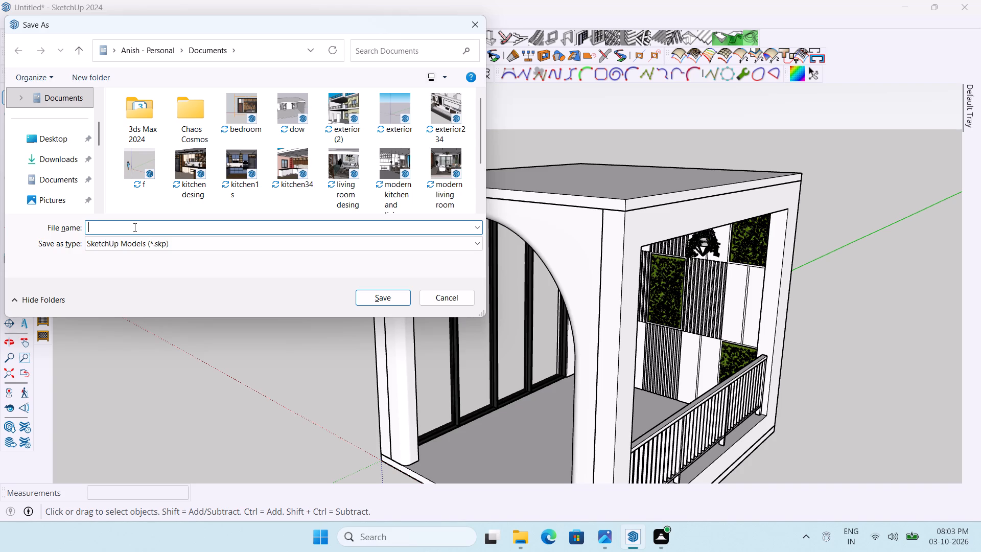
pyautogui.hotkey('ctrl', 'v')
pyautogui.hotkey('ctrl', 'v')
pyautogui.hotkey('ctrl', 'v')
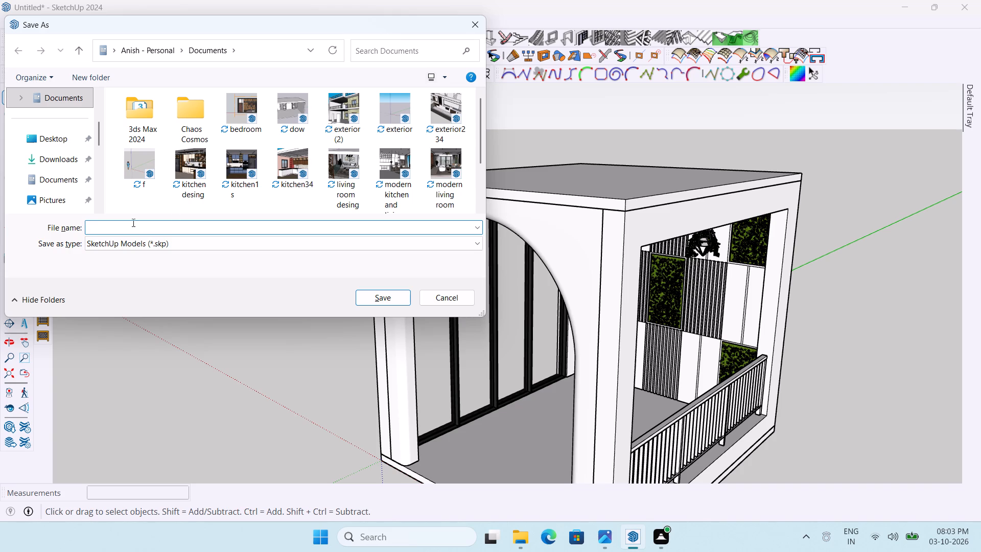
pyautogui.click(133, 228)
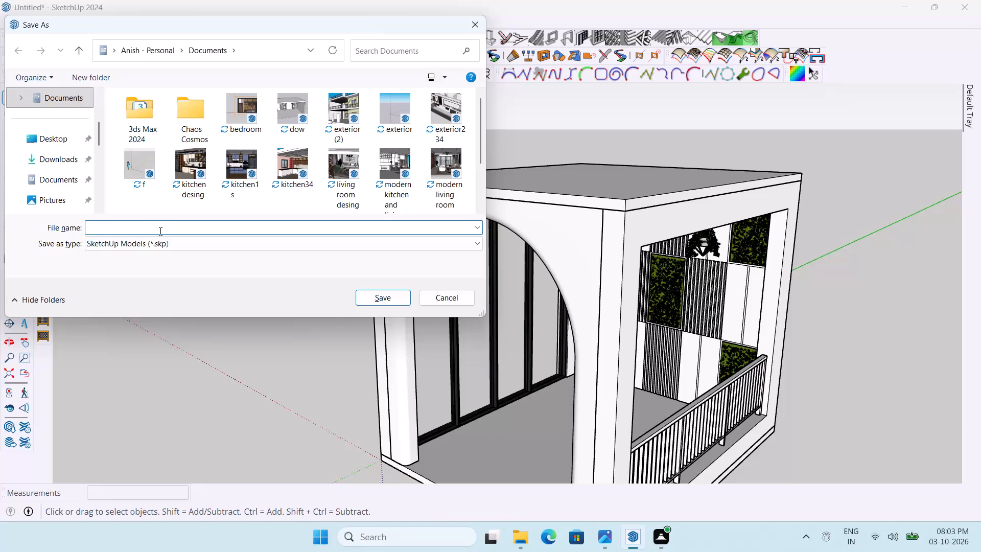
pyautogui.write('luc')
pyautogui.press('BackSpace')
pyautogui.write('xu')
pyautogui.write('ery')
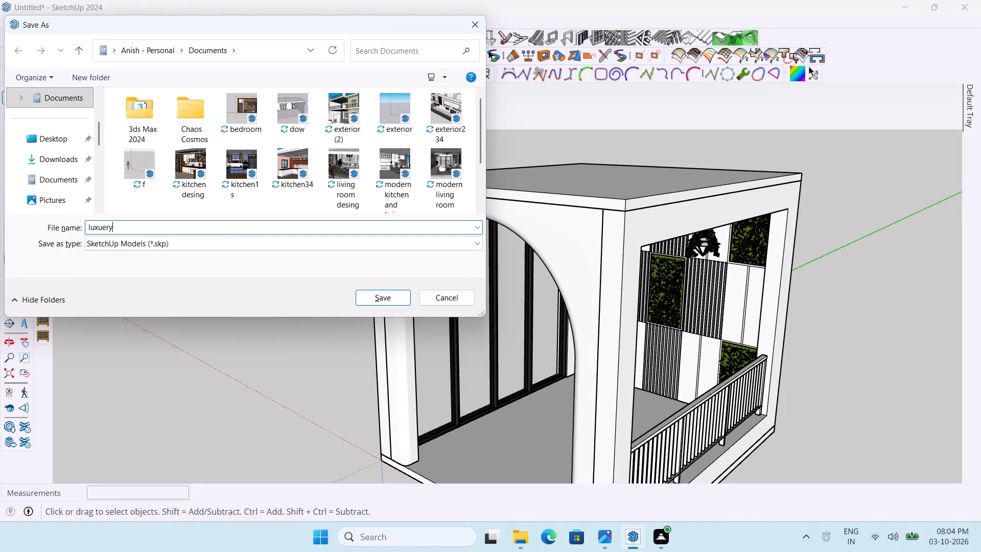
pyautogui.press('BackSpace')
pyautogui.press('BackSpace')
pyautogui.press('BackSpace')
pyautogui.press('BackSpace')
pyautogui.press('BackSpace')
pyautogui.press('BackSpace')
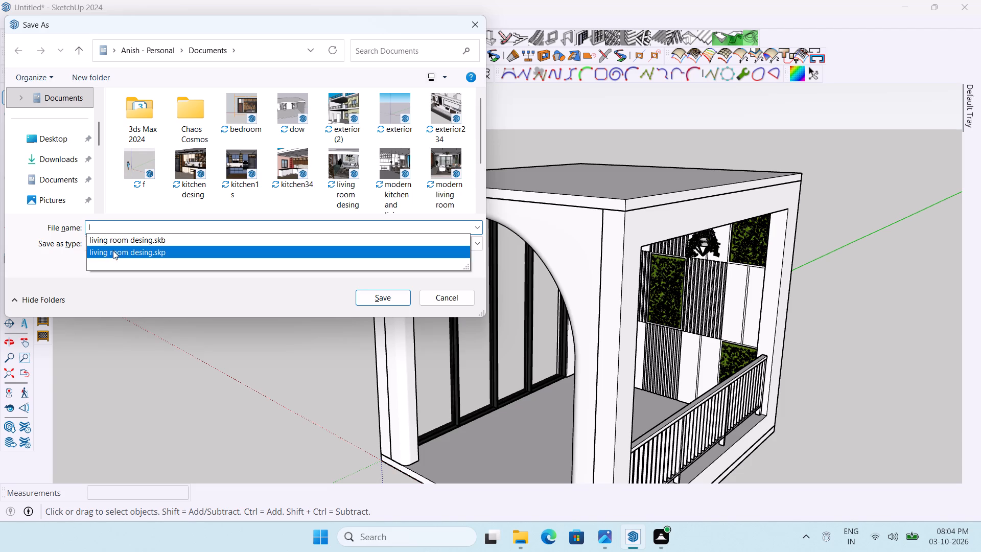
pyautogui.click(103, 226)
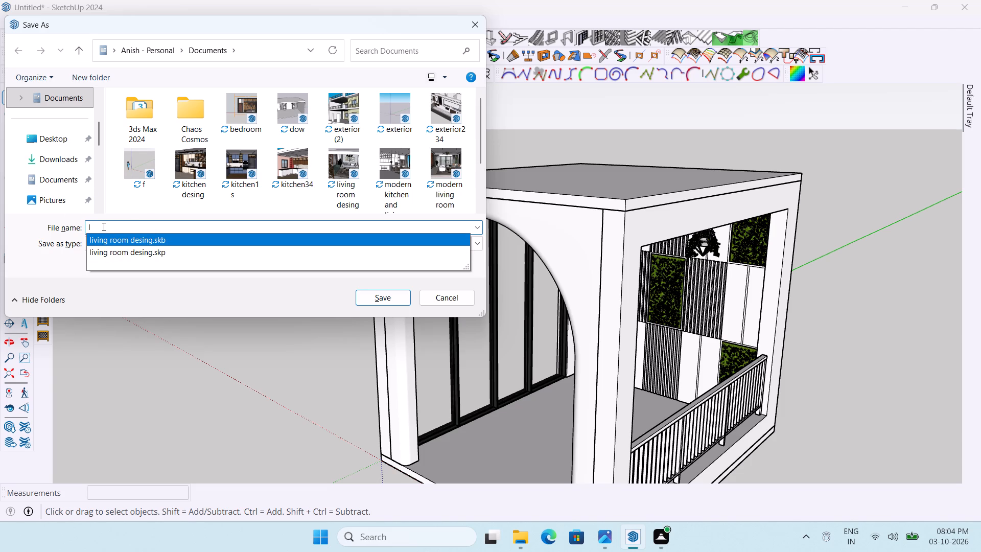
pyautogui.press('u')
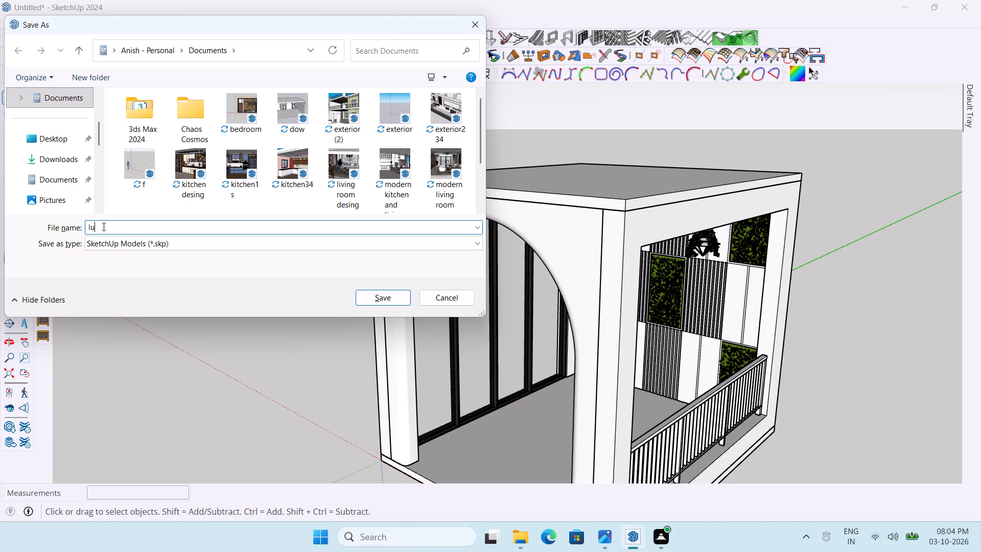
pyautogui.write('xuer')
pyautogui.press('y')
pyautogui.press('BackSpace')
pyautogui.press('BackSpace')
pyautogui.press('BackSpace')
pyautogui.press('BackSpace')
pyautogui.press('BackSpace')
pyautogui.press('BackSpace')
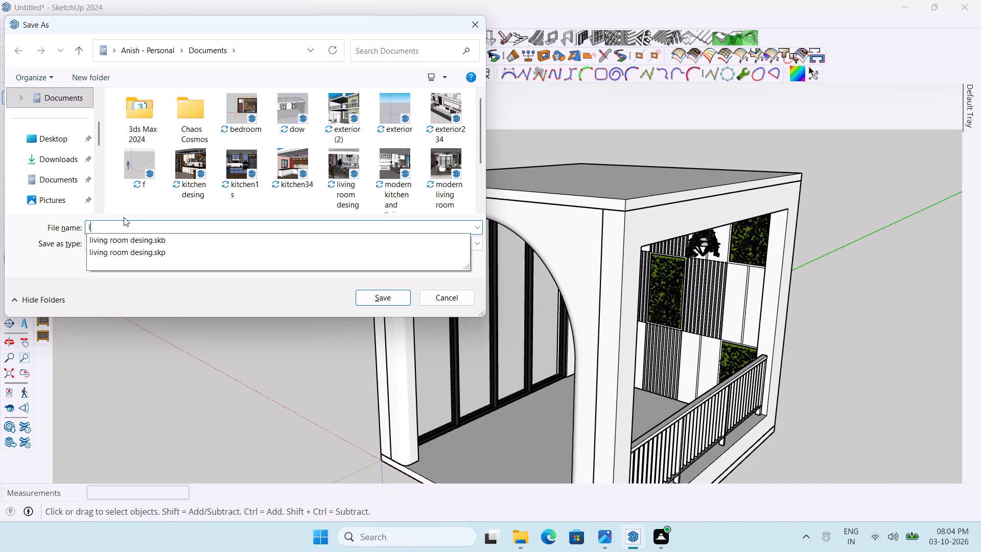
pyautogui.press('u')
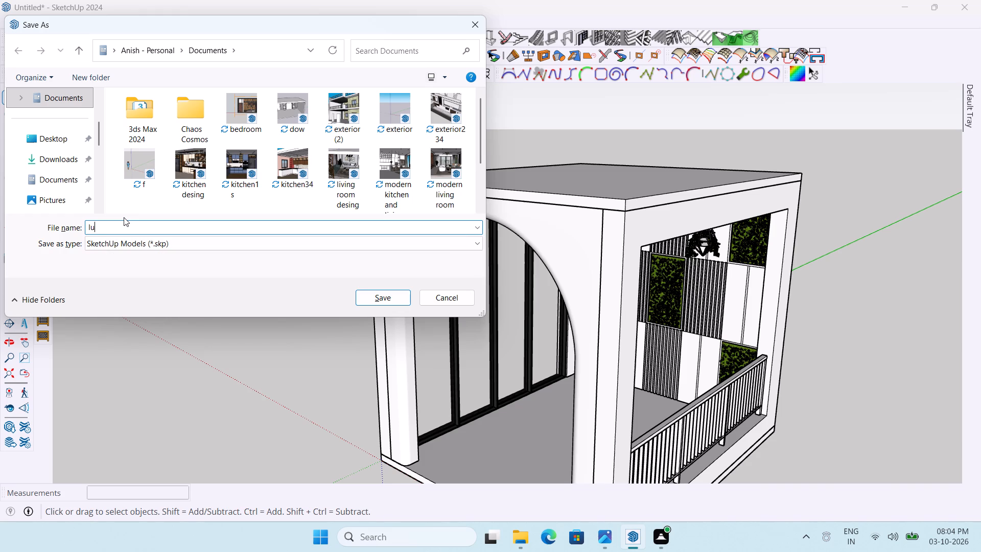
pyautogui.press('x')
pyautogui.write('ury')
pyautogui.press('space')
pyautogui.press('b')
pyautogui.press('a')
pyautogui.write('lc')
pyautogui.write('ony')
pyautogui.click(377, 301)
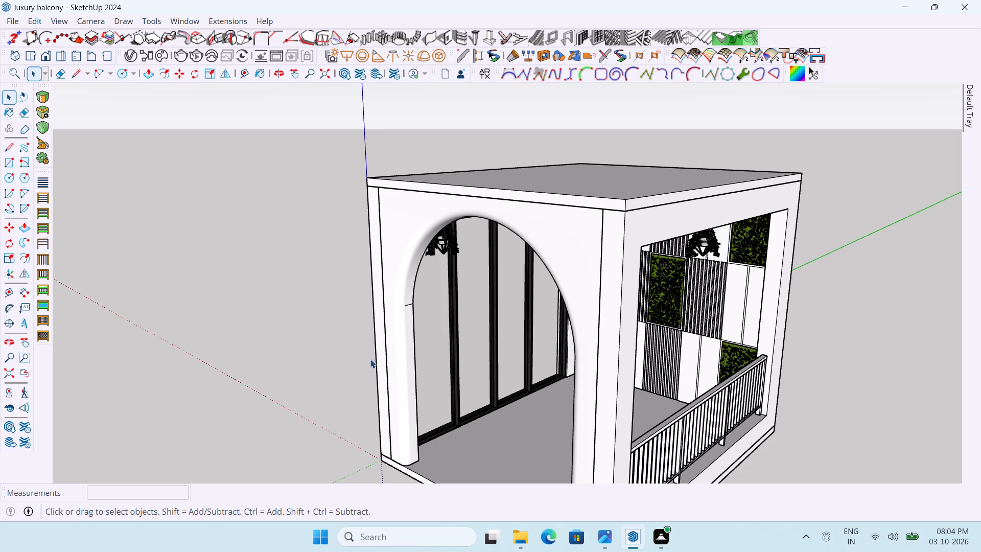
# Intersect the faces of the round spotlight on the front plain ceiling panel with the model.
pyautogui.scroll(-3, 113, 444)
pyautogui.moveTo(363, 335); pyautogui.dragTo(485, 127, button='middle')
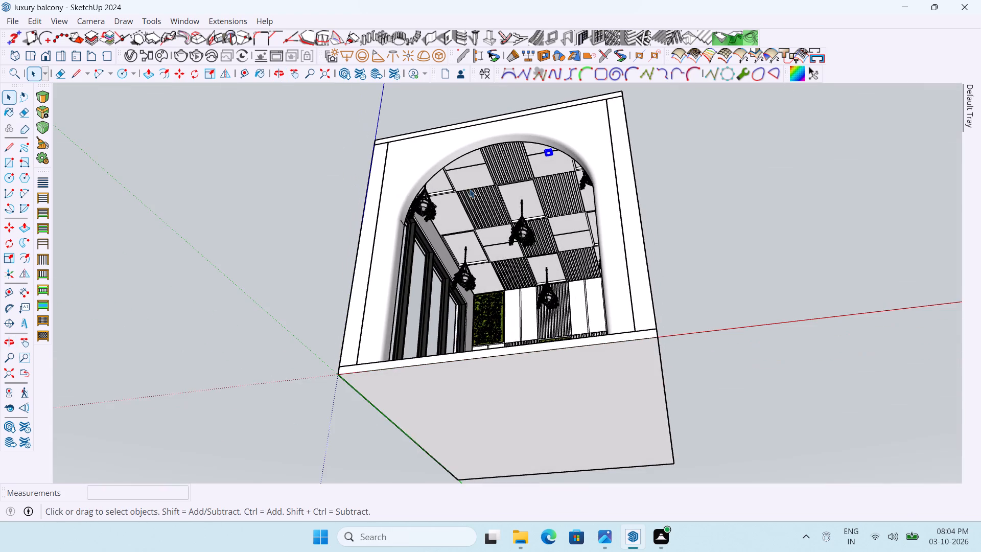
pyautogui.scroll(-3, 366, 362)
pyautogui.scroll(8, 481, 172)
pyautogui.moveTo(523, 194); pyautogui.dragTo(614, 131, button='middle')
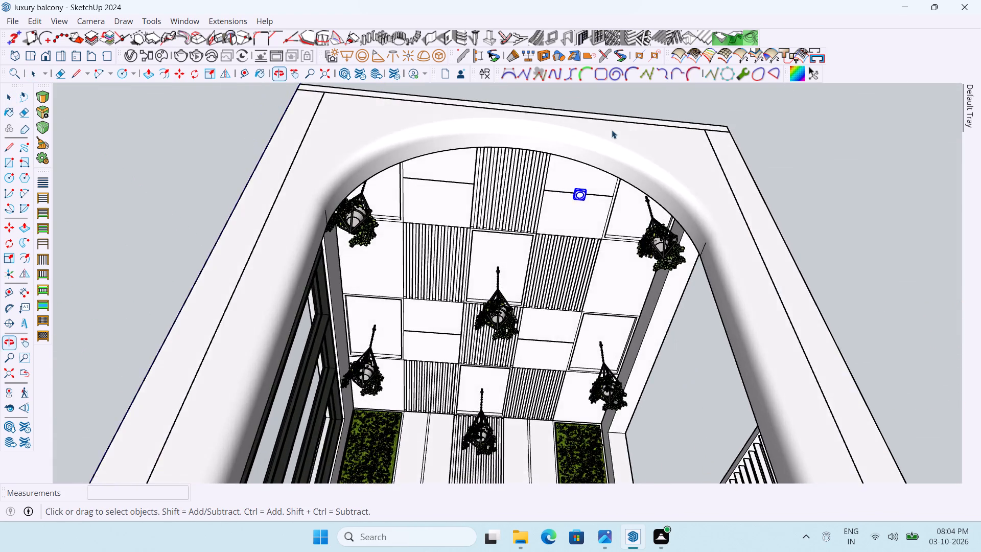
pyautogui.scroll(16, 585, 202)
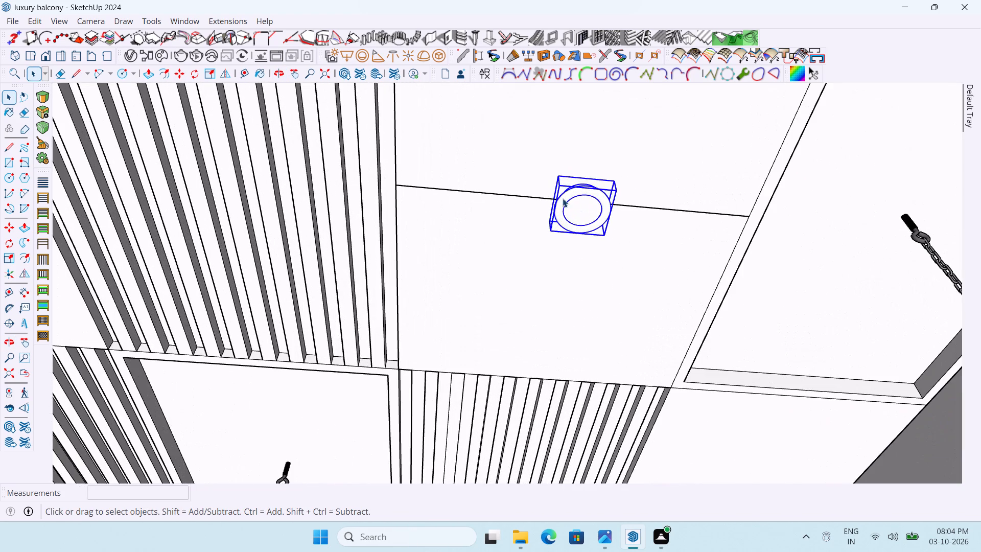
pyautogui.moveTo(563, 198); pyautogui.dragTo(574, 238, button='middle')
pyautogui.rightClick(577, 201)
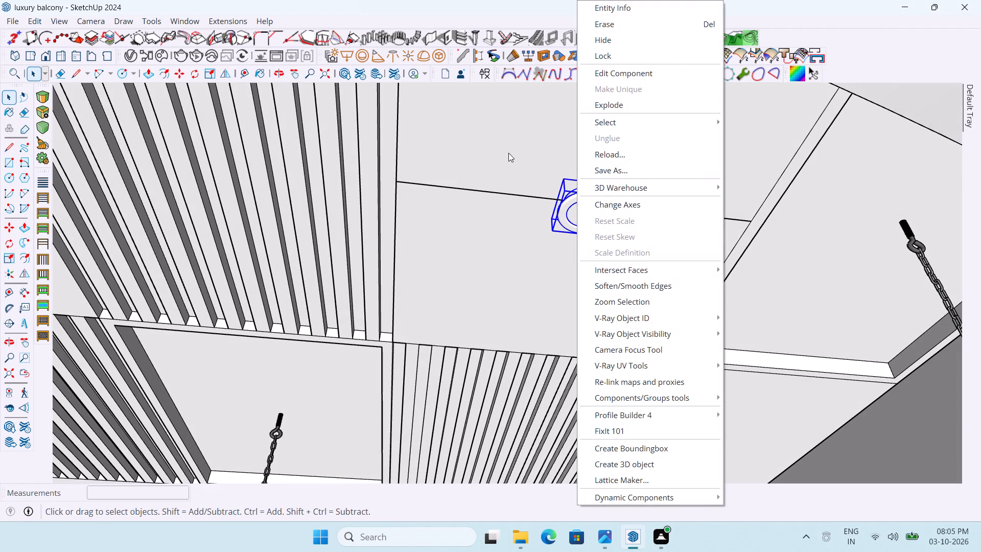
pyautogui.click(34, 25)
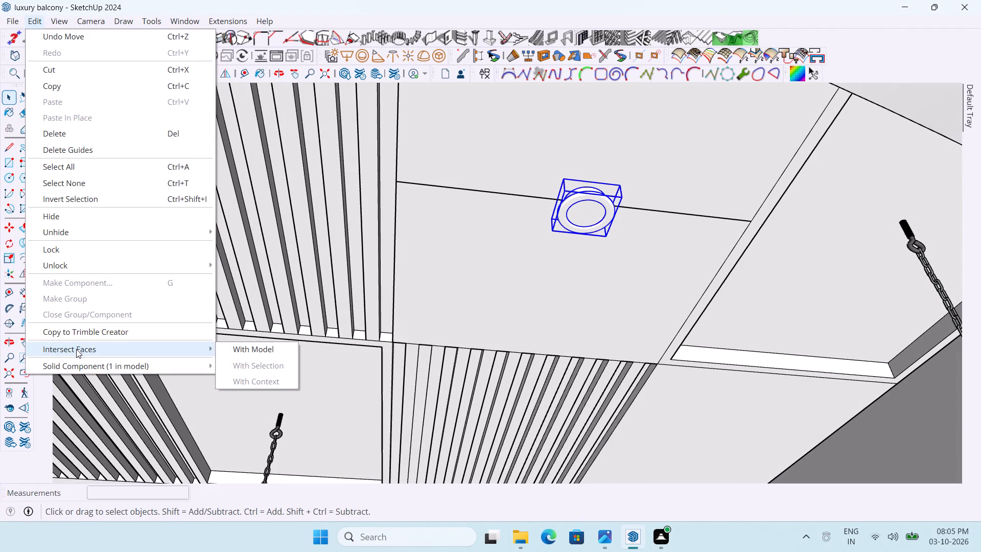
pyautogui.click(232, 349)
pyautogui.scroll(-2, 552, 214)
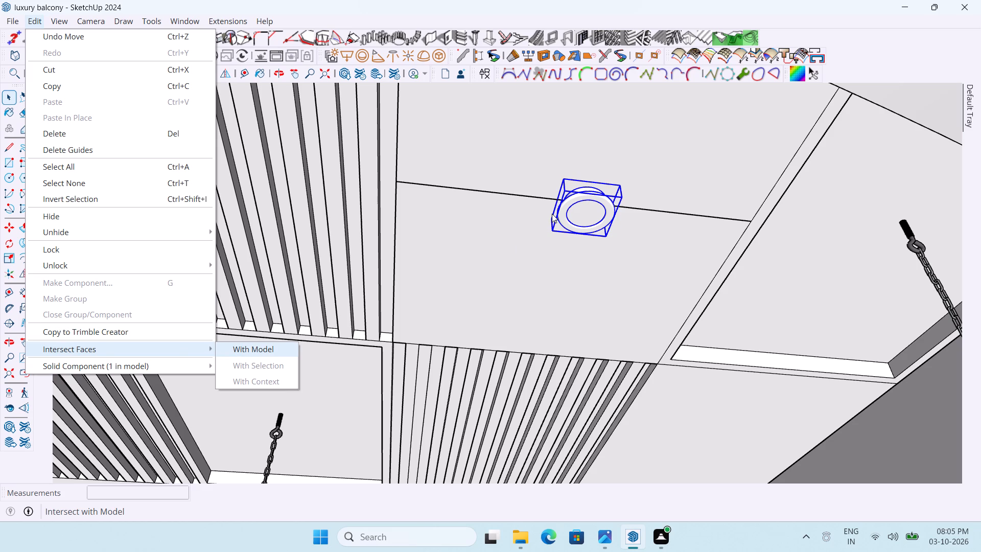
pyautogui.scroll(-5, 551, 212)
pyautogui.scroll(-13, 496, 236)
pyautogui.scroll(-19, 412, 210)
pyautogui.scroll(-6, 445, 212)
pyautogui.scroll(-20, 552, 257)
pyautogui.scroll(-6, 552, 257)
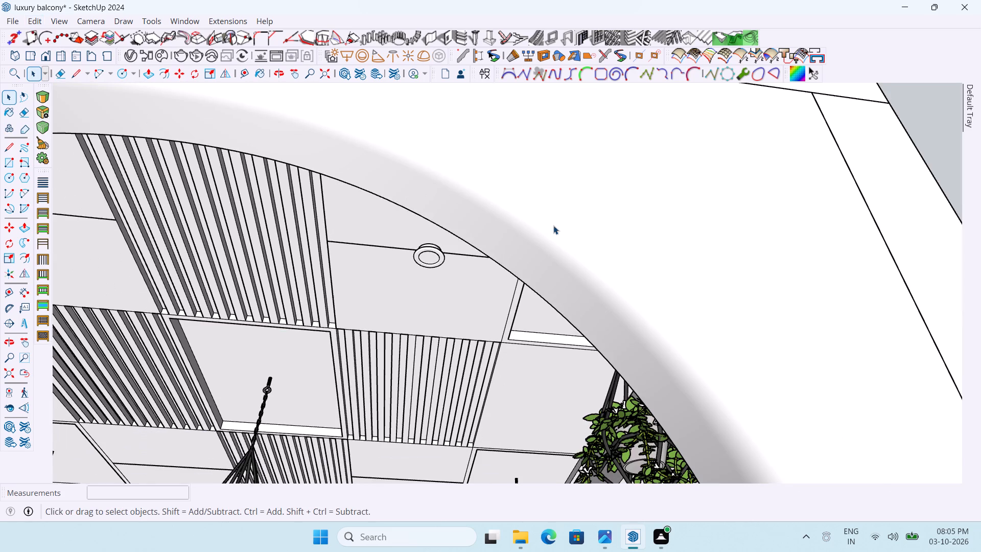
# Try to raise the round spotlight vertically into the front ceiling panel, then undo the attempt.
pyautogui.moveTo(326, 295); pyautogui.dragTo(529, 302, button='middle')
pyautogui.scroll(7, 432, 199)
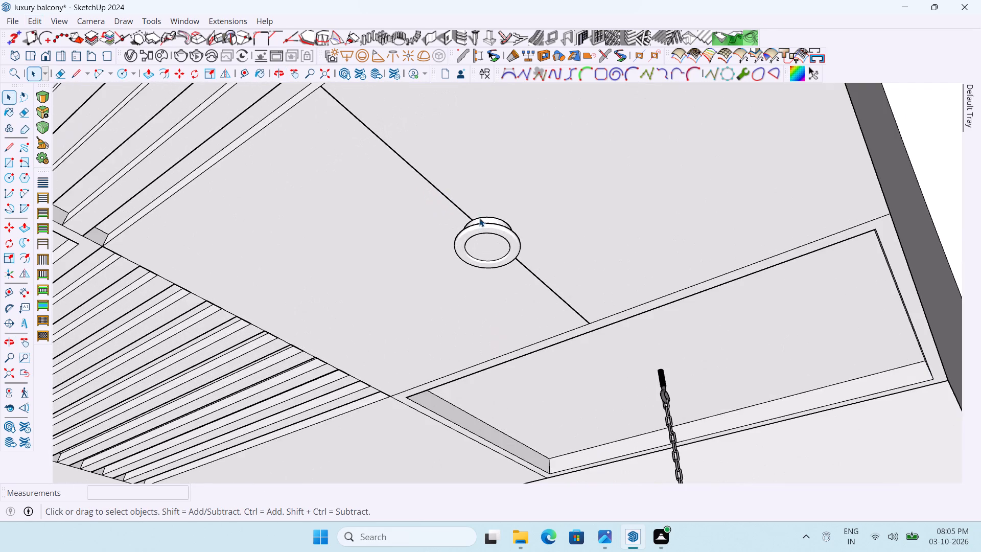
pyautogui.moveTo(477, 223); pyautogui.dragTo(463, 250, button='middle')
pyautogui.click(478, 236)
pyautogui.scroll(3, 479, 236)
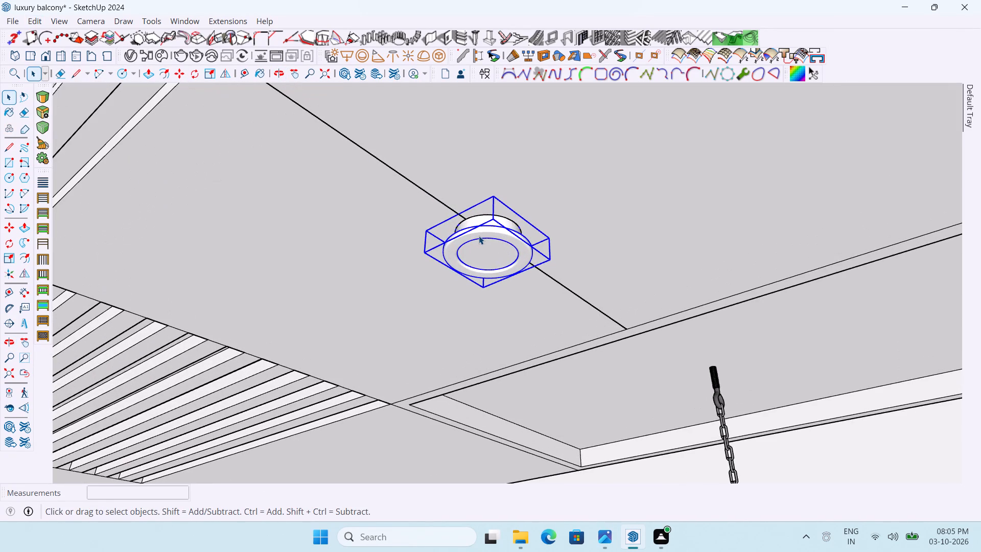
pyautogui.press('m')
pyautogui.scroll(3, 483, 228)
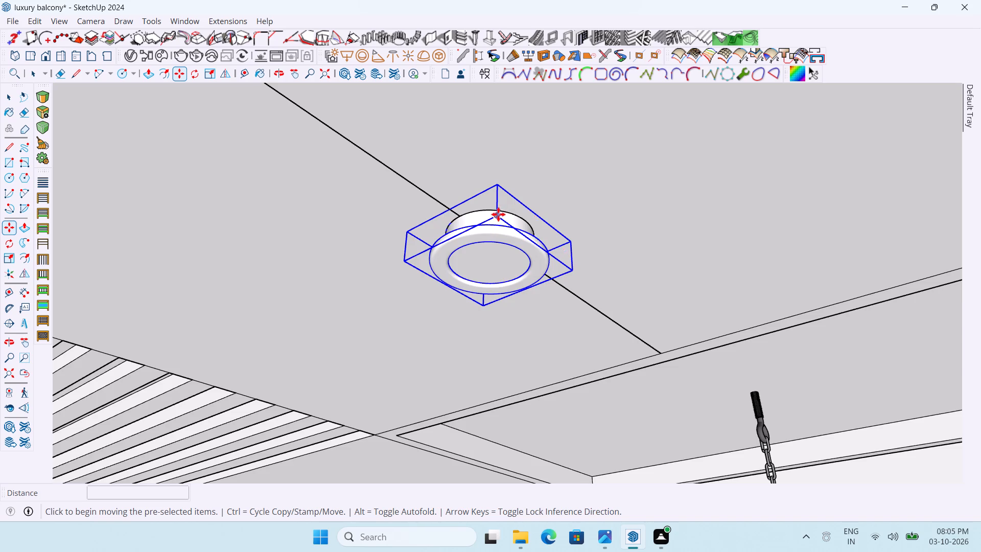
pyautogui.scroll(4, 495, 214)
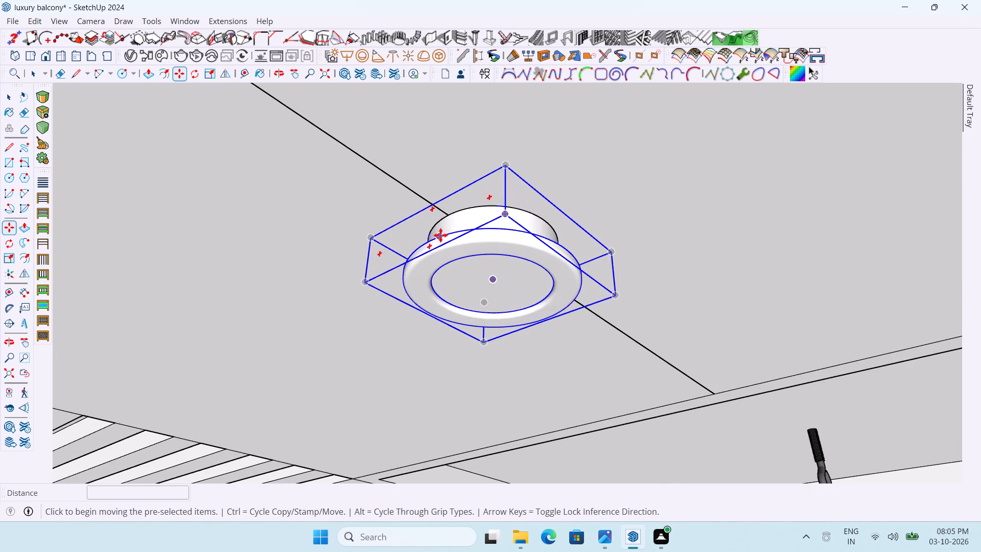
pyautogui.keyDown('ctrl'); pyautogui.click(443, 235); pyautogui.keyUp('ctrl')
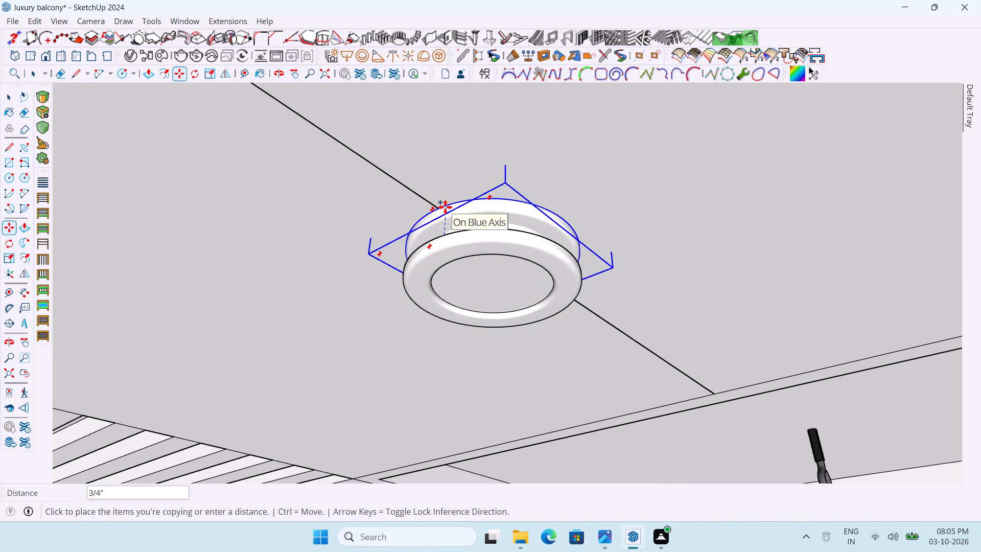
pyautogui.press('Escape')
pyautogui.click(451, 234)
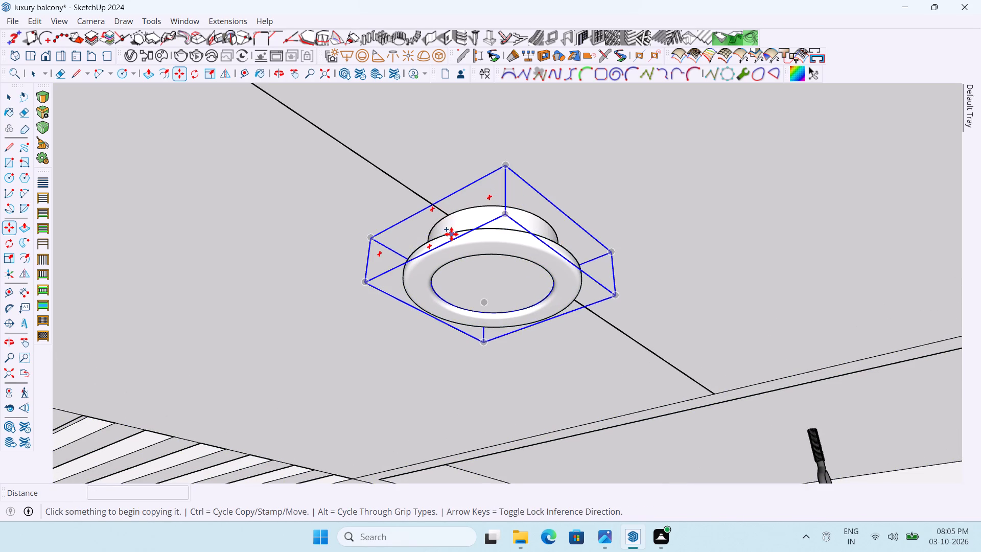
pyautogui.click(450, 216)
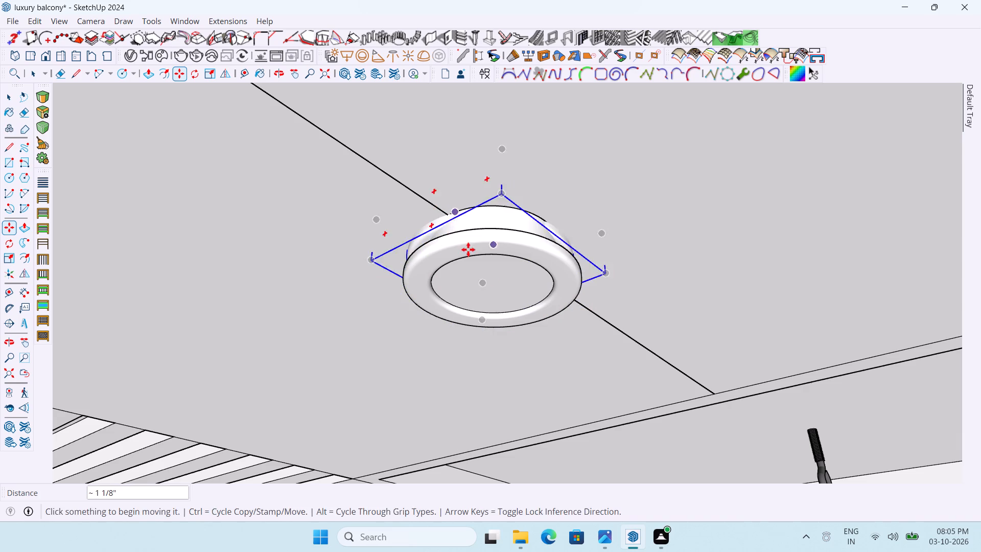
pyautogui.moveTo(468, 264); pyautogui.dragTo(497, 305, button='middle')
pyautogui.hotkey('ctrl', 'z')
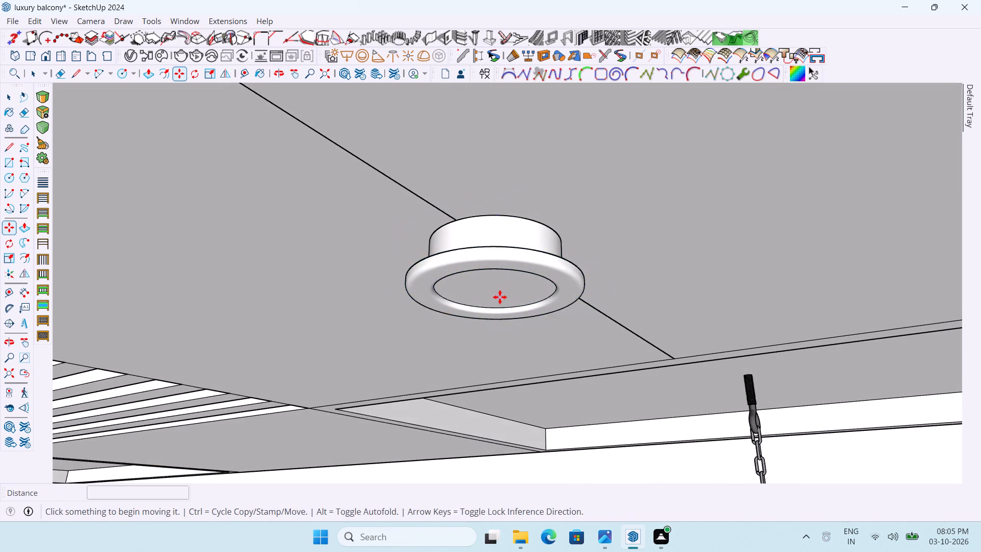
# Raise the round spotlight vertically, finishing with a 9/16" move, so its body recesses into the ceiling and its ring meets the panel.
pyautogui.scroll(2, 453, 257)
pyautogui.moveTo(459, 271); pyautogui.dragTo(477, 291, button='middle')
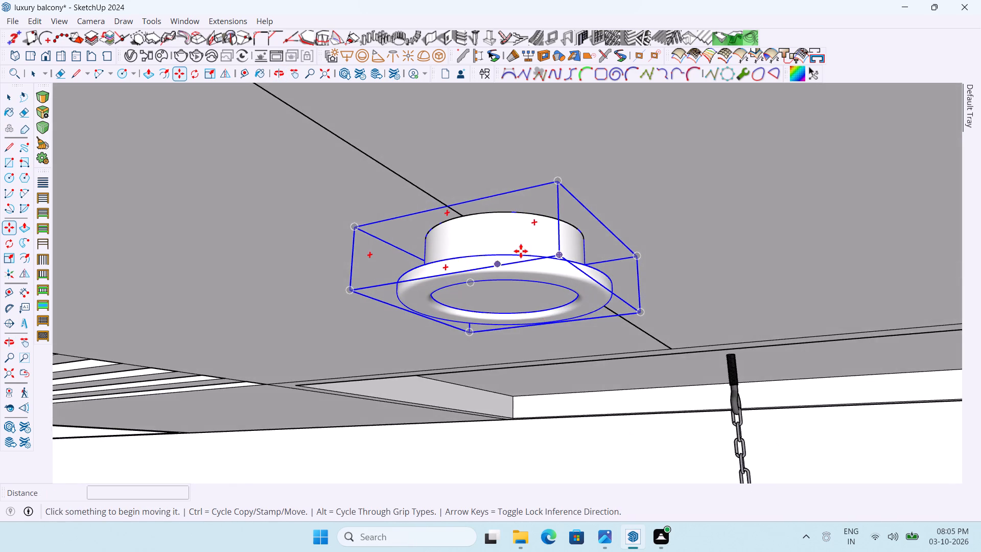
pyautogui.scroll(2, 544, 249)
pyautogui.scroll(-4, 533, 244)
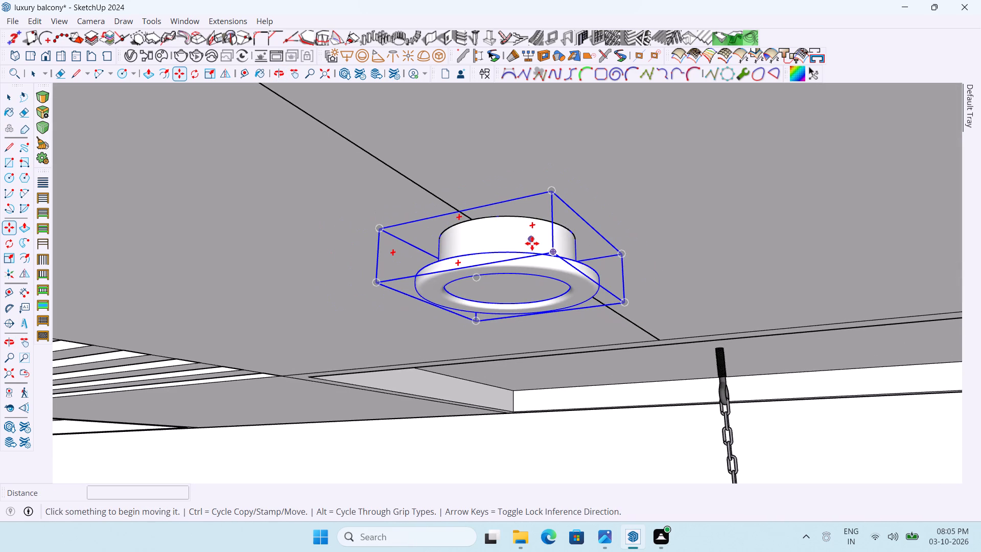
pyautogui.moveTo(540, 247); pyautogui.dragTo(528, 248, button='middle')
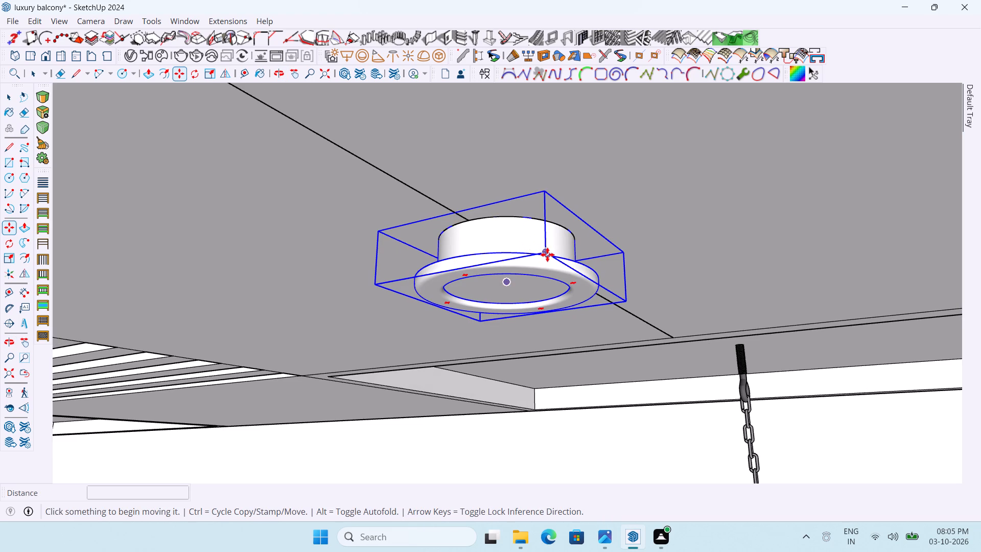
pyautogui.click(547, 253)
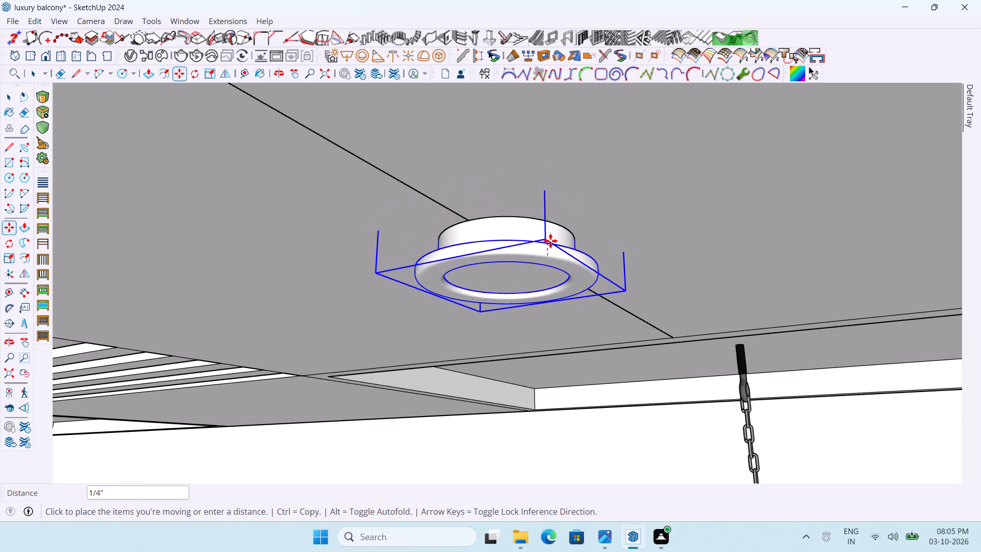
pyautogui.click(552, 237)
pyautogui.scroll(4, 549, 244)
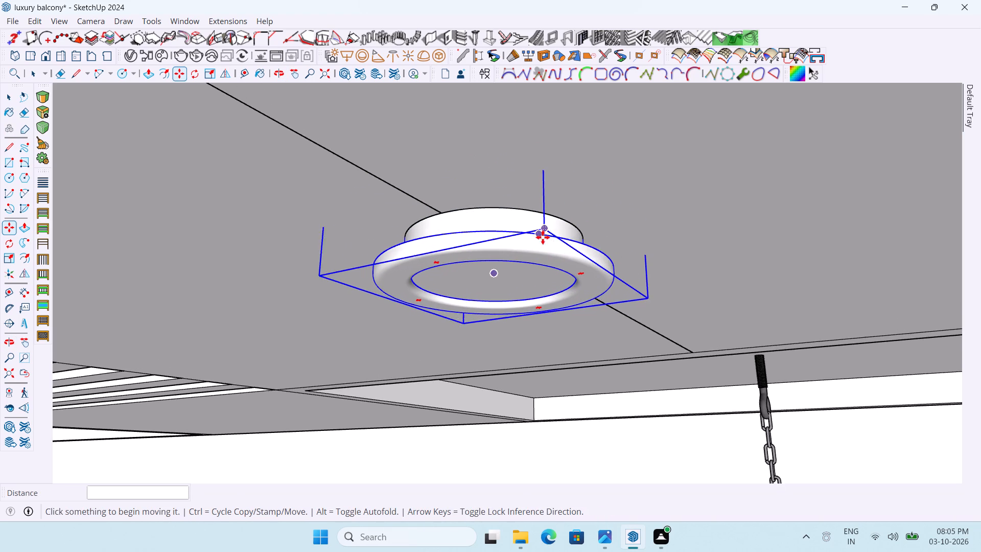
pyautogui.click(546, 228)
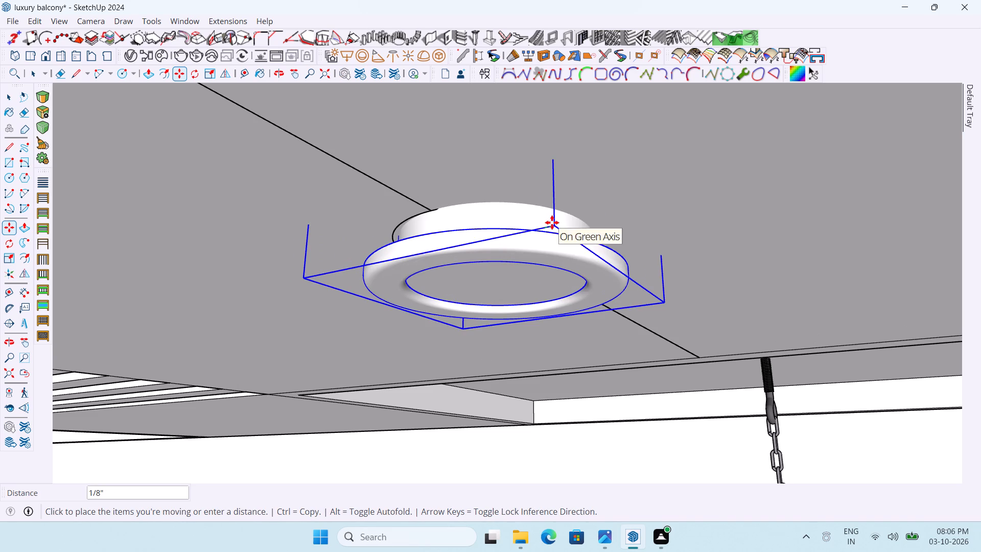
pyautogui.click(550, 223)
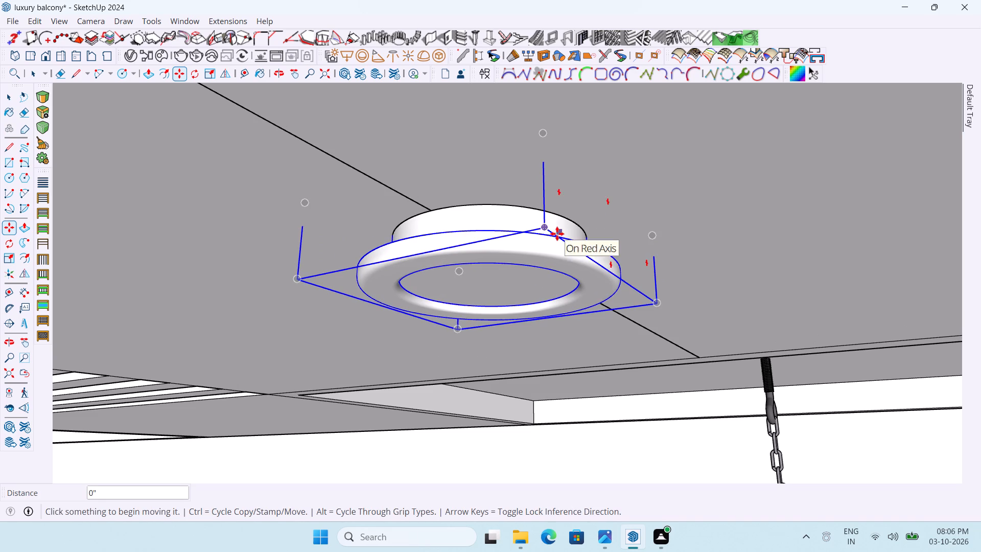
pyautogui.scroll(1, 411, 235)
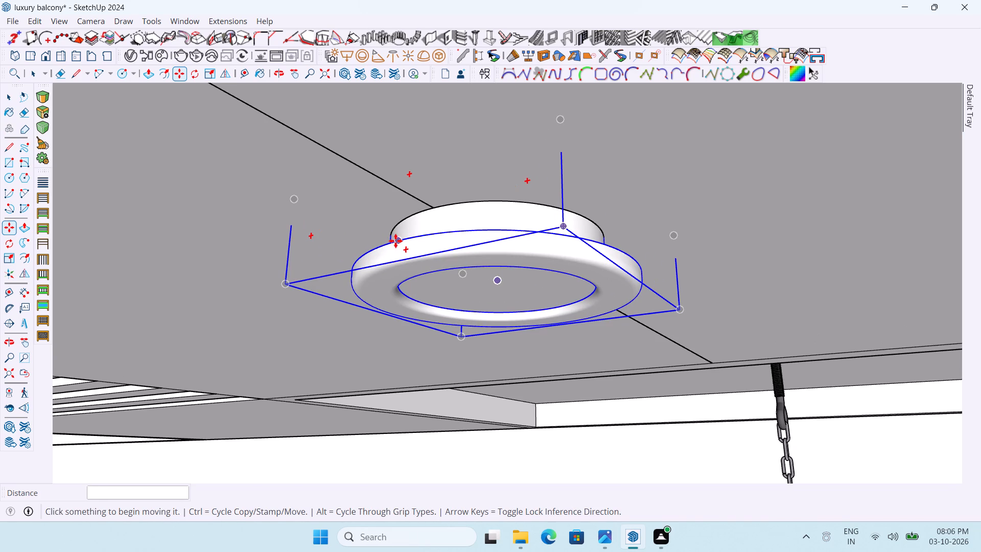
pyautogui.click(390, 242)
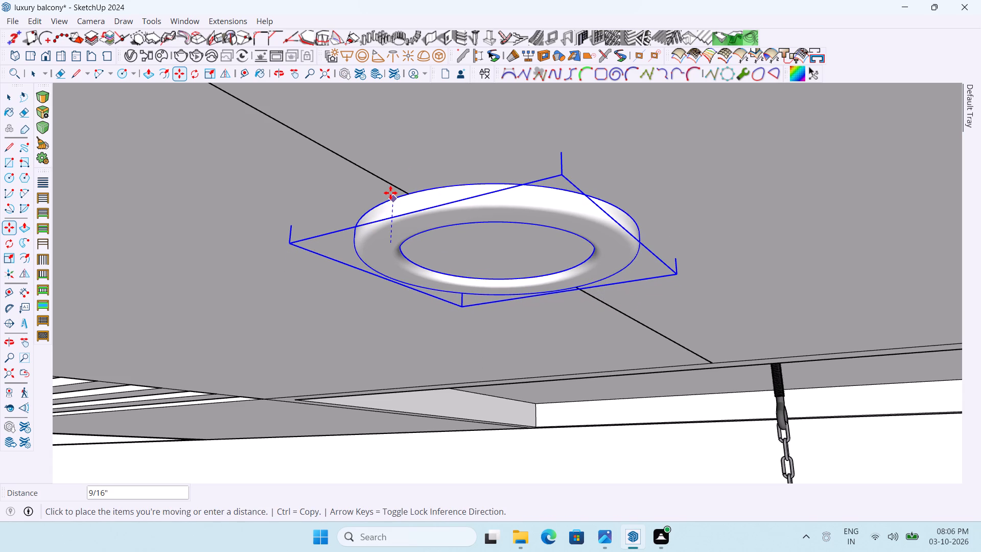
pyautogui.click(390, 193)
# Copy the recessed round spotlight about 4' 4 3/8" across the front slatted panel onto the midline of the opposite plain ceiling panel.
pyautogui.scroll(-12, 432, 226)
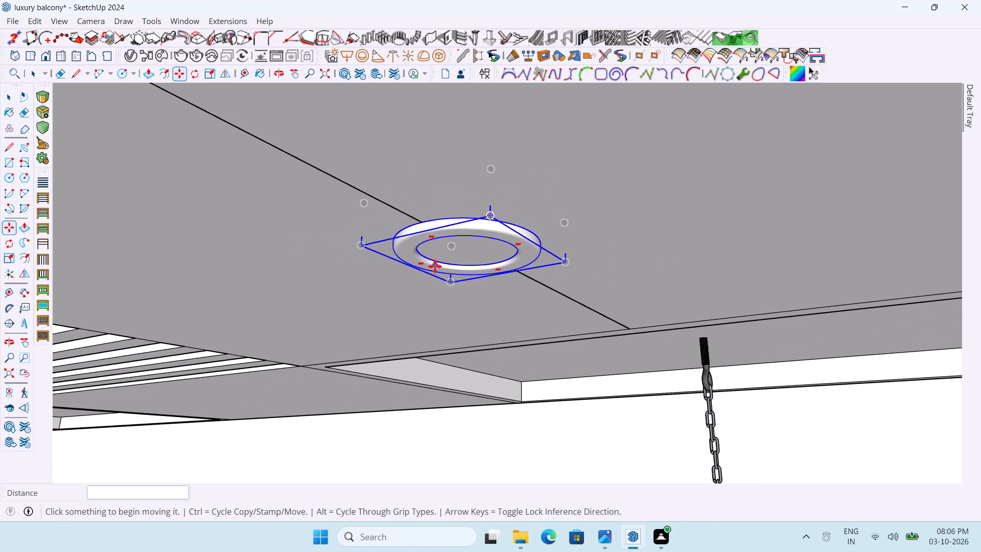
pyautogui.scroll(-17, 435, 266)
pyautogui.moveTo(512, 300); pyautogui.dragTo(479, 292, button='middle')
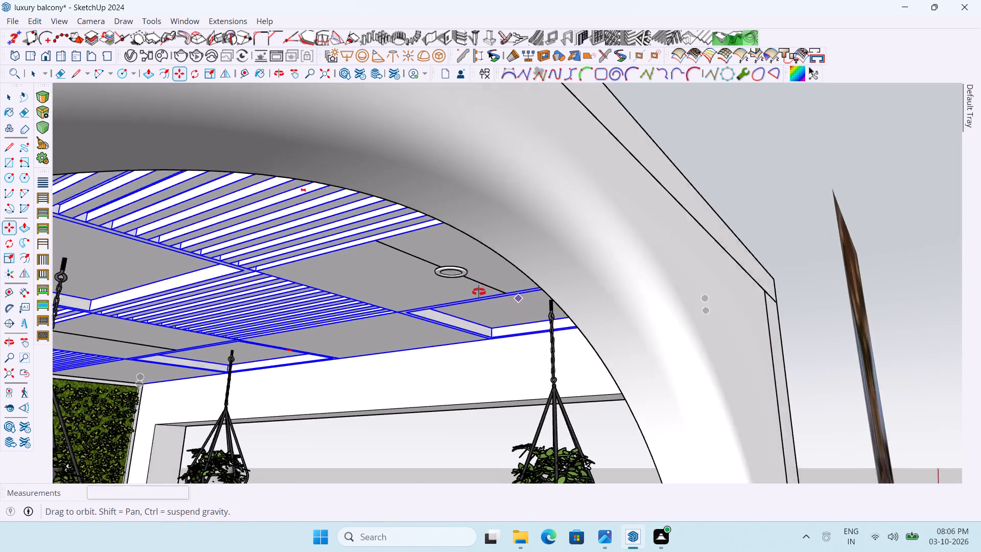
pyautogui.moveTo(479, 292); pyautogui.dragTo(400, 221, button='middle')
pyautogui.scroll(-5, 575, 284)
pyautogui.moveTo(408, 370); pyautogui.dragTo(305, 305, button='middle')
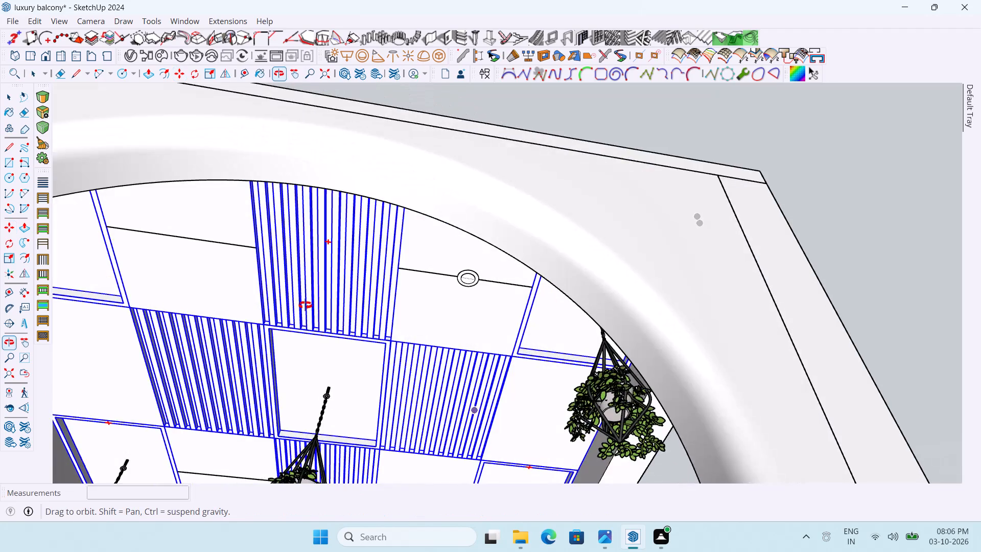
pyautogui.moveTo(305, 305); pyautogui.dragTo(303, 301, button='middle')
pyautogui.scroll(3, 396, 288)
pyautogui.scroll(-4, 556, 288)
pyautogui.scroll(3, 355, 291)
pyautogui.scroll(3, 396, 274)
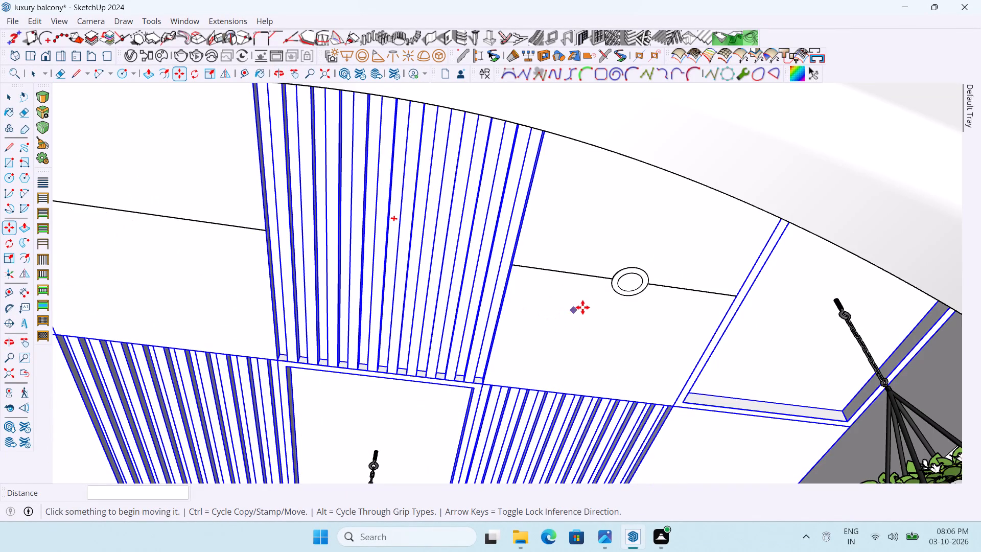
pyautogui.scroll(-3, 582, 307)
pyautogui.scroll(3, 582, 307)
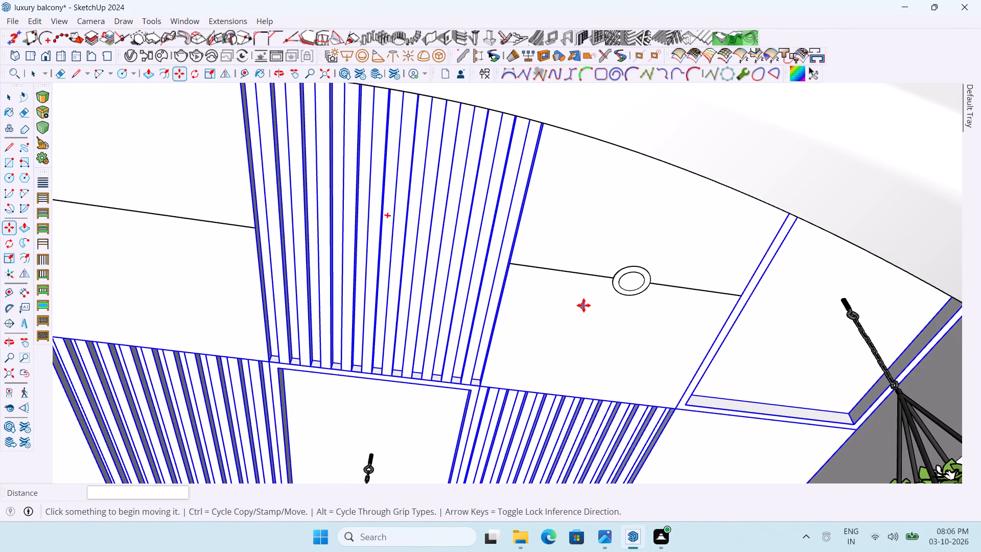
pyautogui.click(631, 282)
pyautogui.click(631, 282)
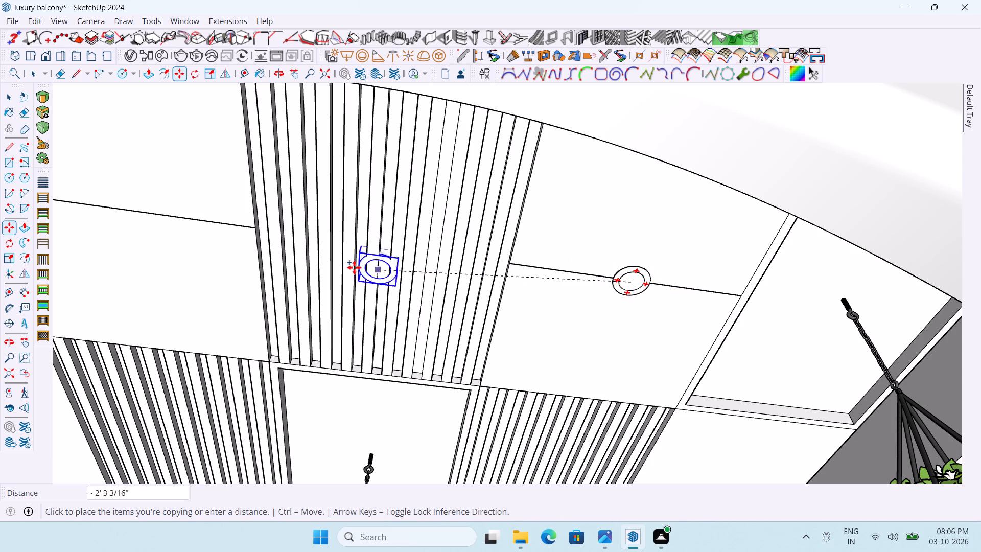
pyautogui.scroll(-3, 246, 226)
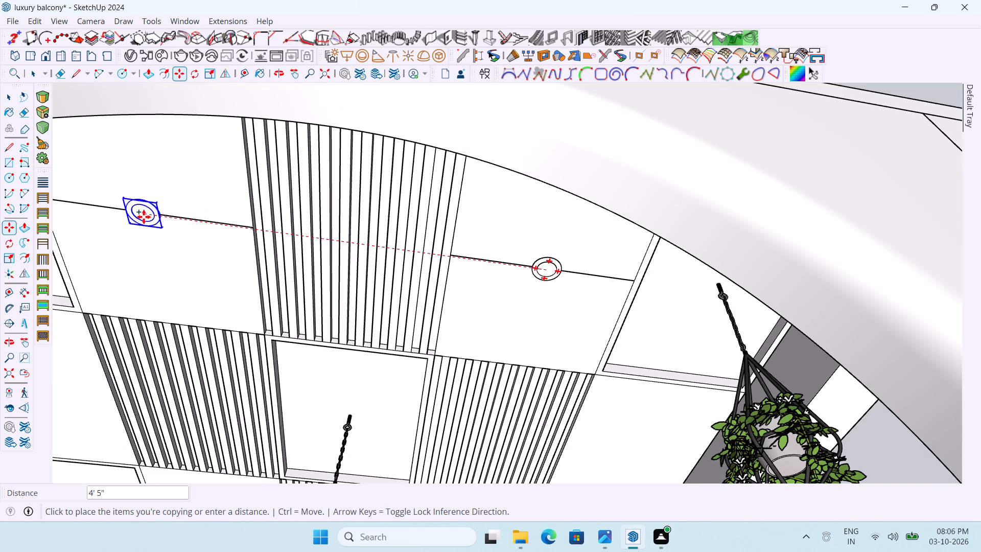
pyautogui.keyDown('ctrl'); pyautogui.click(151, 214); pyautogui.keyUp('ctrl')
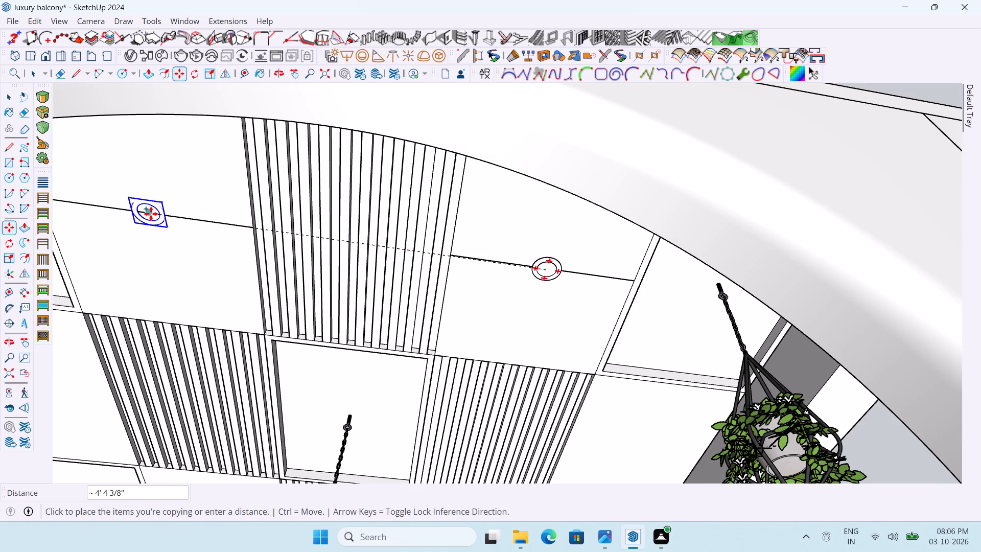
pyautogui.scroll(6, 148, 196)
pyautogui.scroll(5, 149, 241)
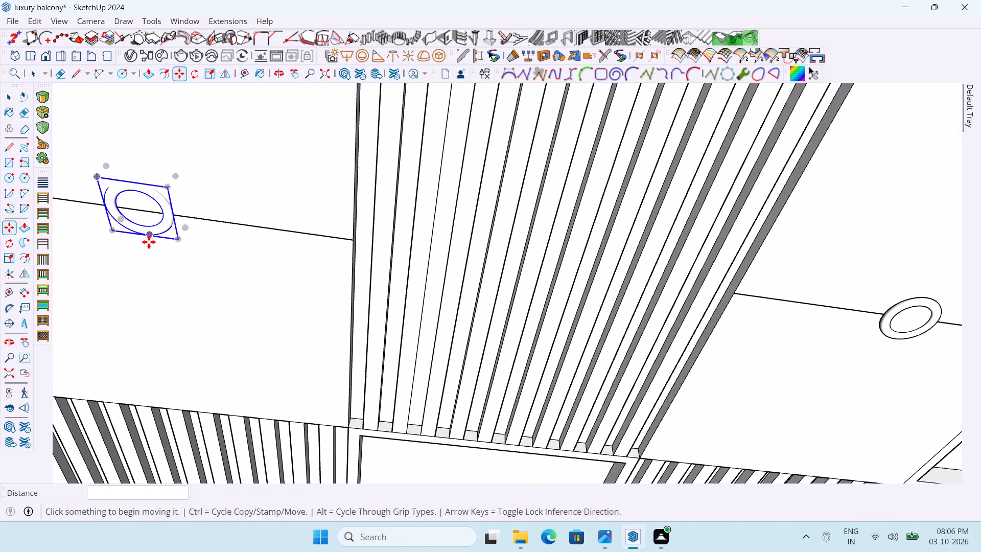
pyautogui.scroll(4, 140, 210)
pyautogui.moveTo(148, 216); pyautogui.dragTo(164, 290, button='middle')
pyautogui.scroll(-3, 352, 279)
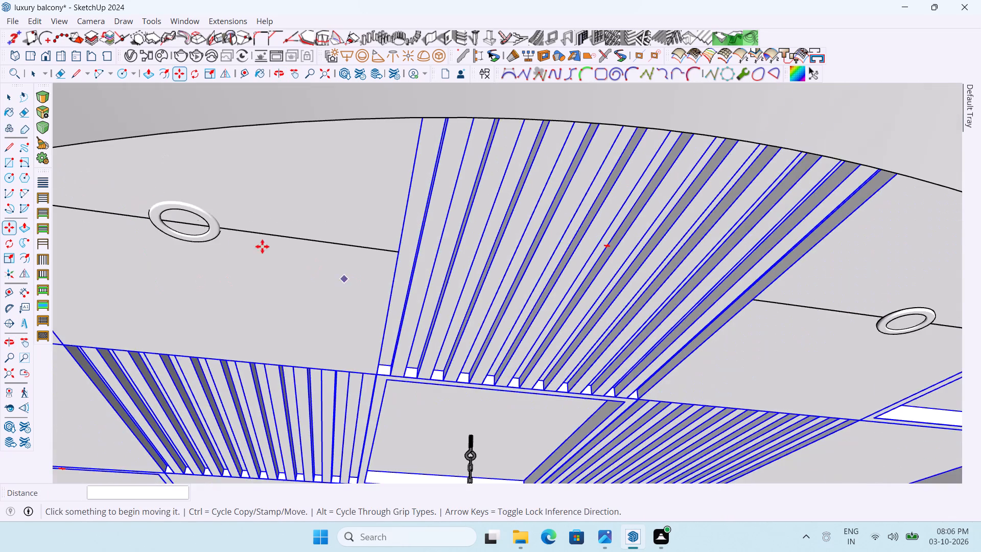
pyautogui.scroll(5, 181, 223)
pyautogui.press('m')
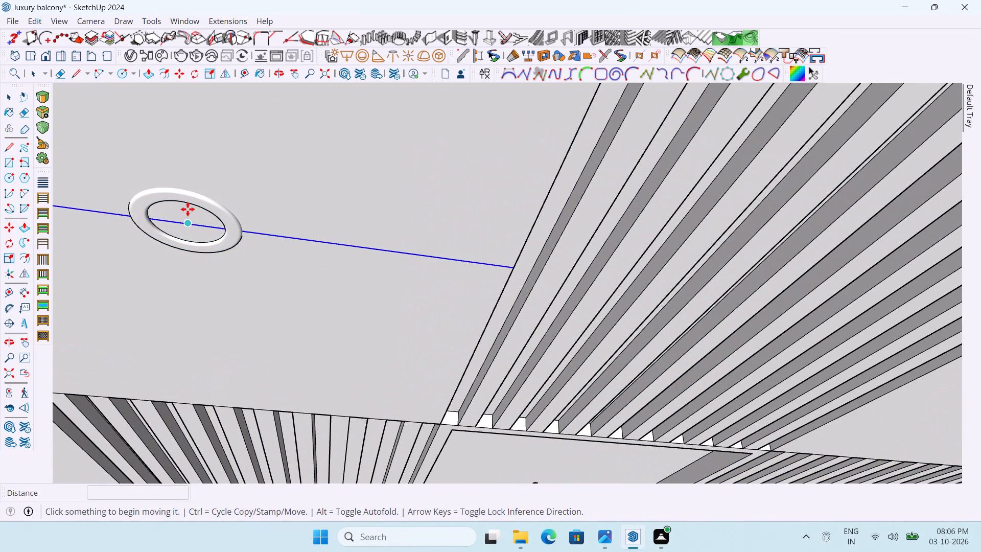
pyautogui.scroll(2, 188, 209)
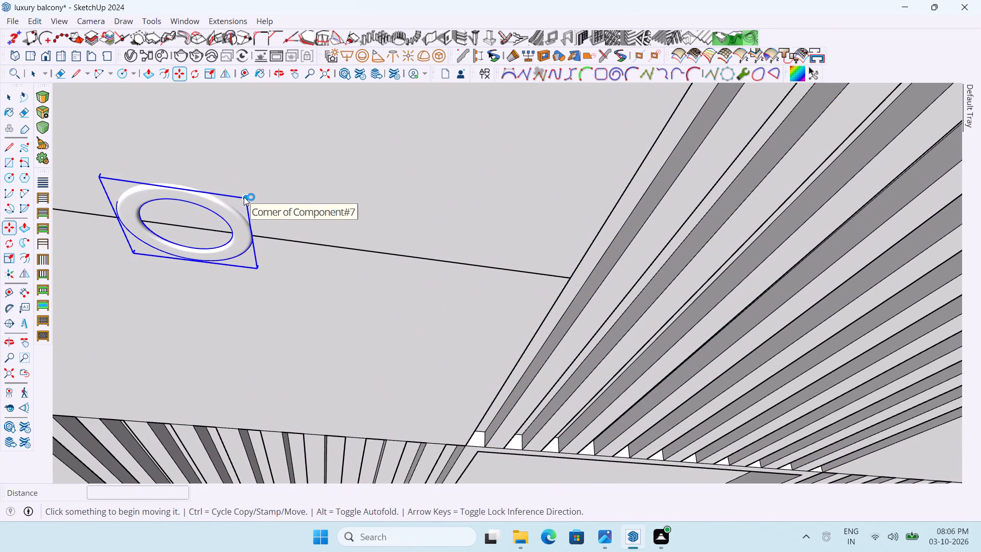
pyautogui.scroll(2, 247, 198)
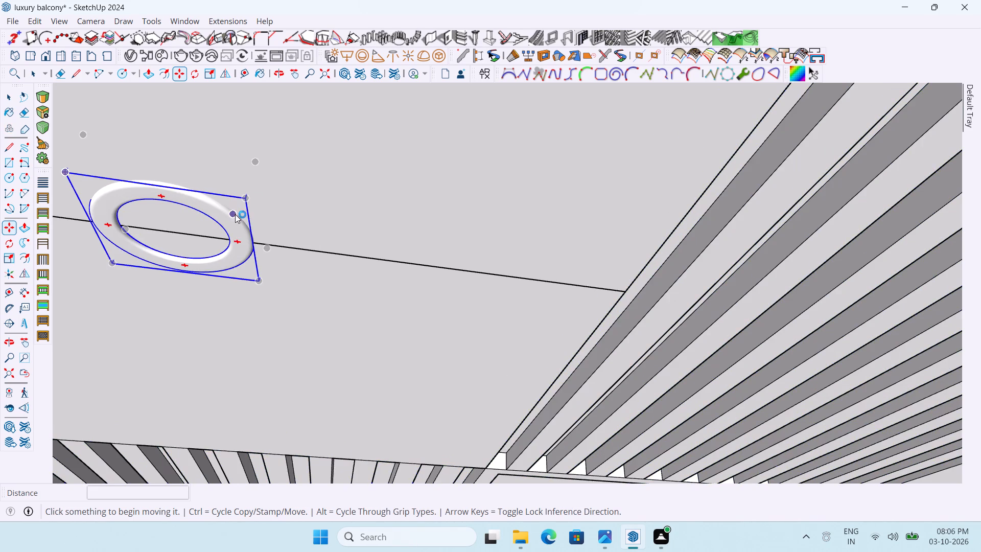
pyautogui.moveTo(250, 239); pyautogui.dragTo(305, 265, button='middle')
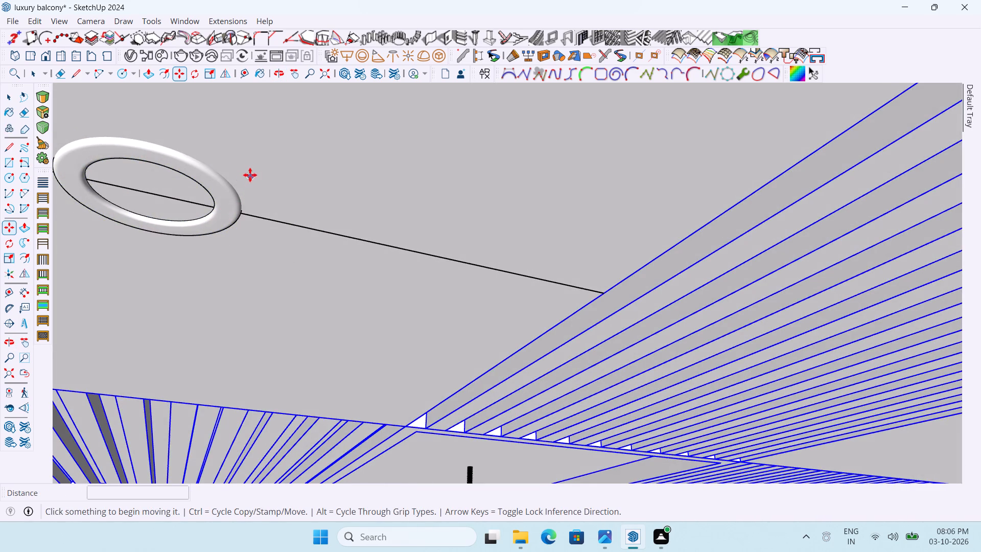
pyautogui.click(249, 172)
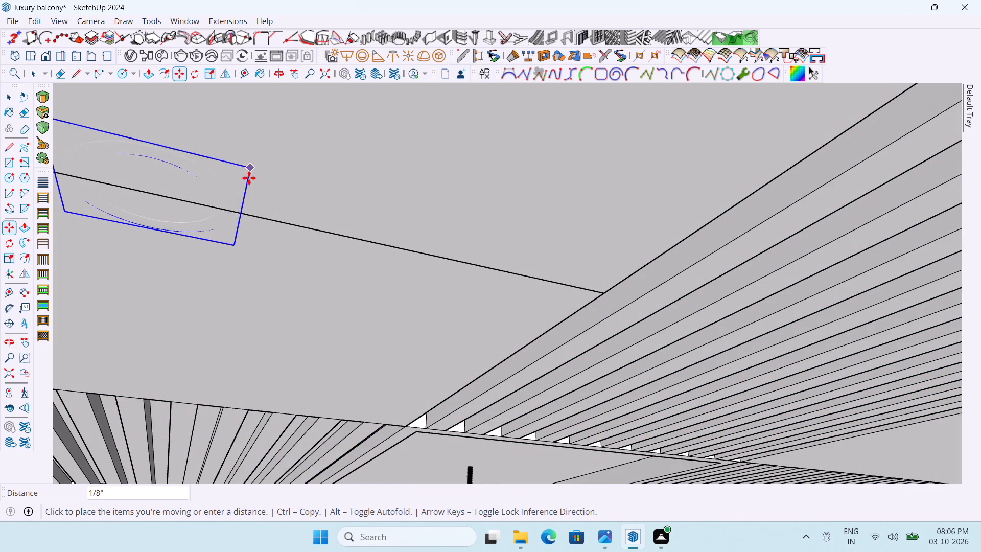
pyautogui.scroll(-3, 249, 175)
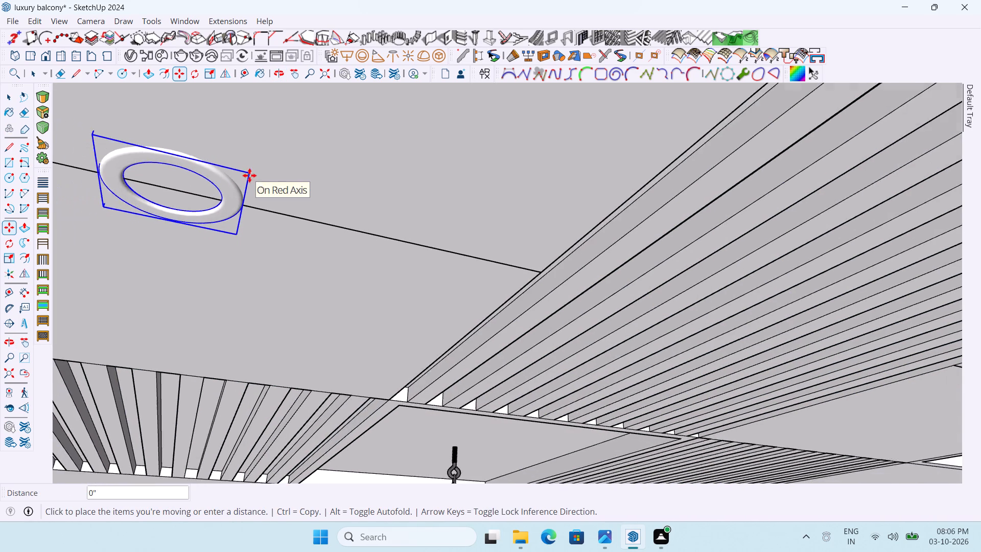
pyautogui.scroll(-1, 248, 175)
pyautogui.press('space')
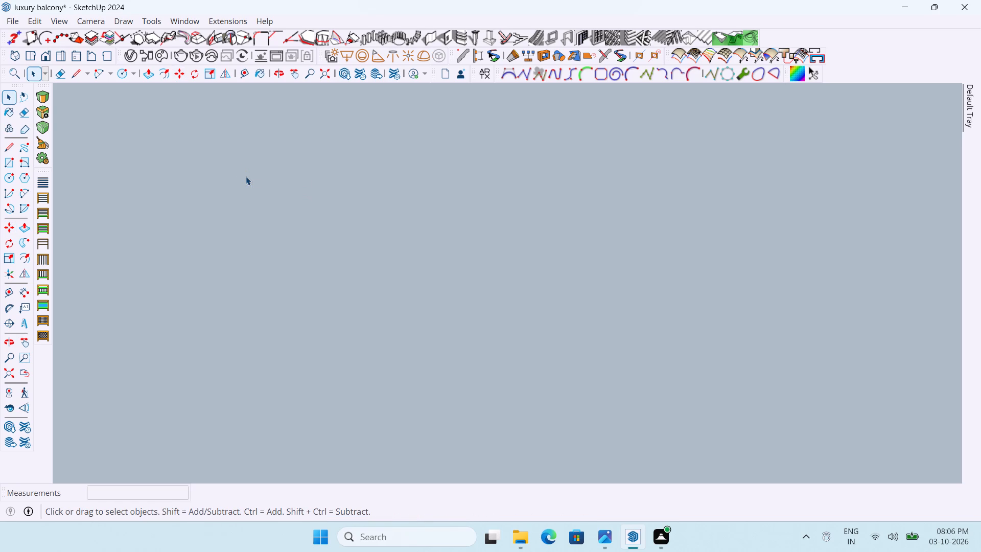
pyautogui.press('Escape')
# Lower the copied round spotlight on the plain ceiling panel near the window wall 1/16" along the blue axis.
pyautogui.scroll(-20, 227, 164)
pyautogui.scroll(-7, 227, 164)
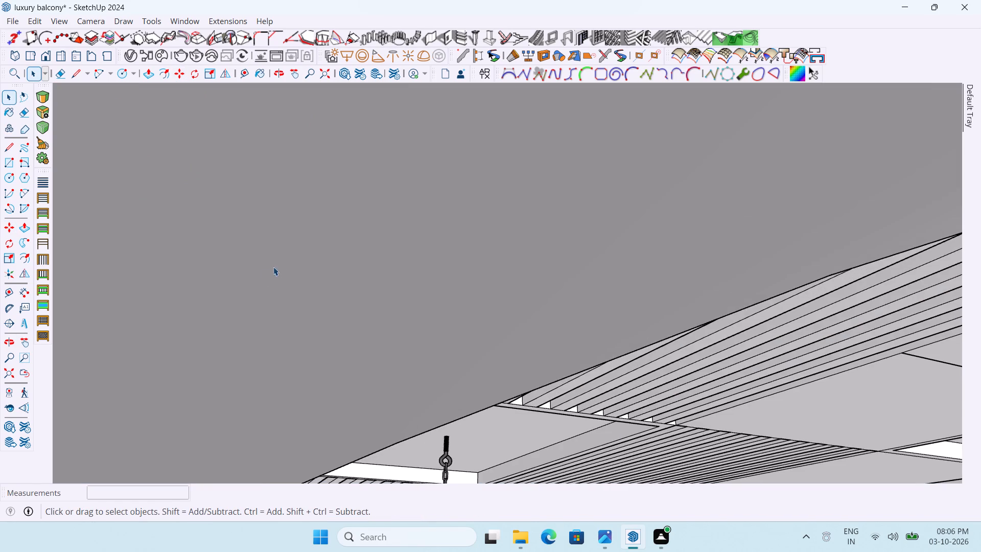
pyautogui.scroll(-4, 273, 267)
pyautogui.moveTo(571, 289); pyautogui.dragTo(422, 246, button='middle')
pyautogui.scroll(-12, 419, 271)
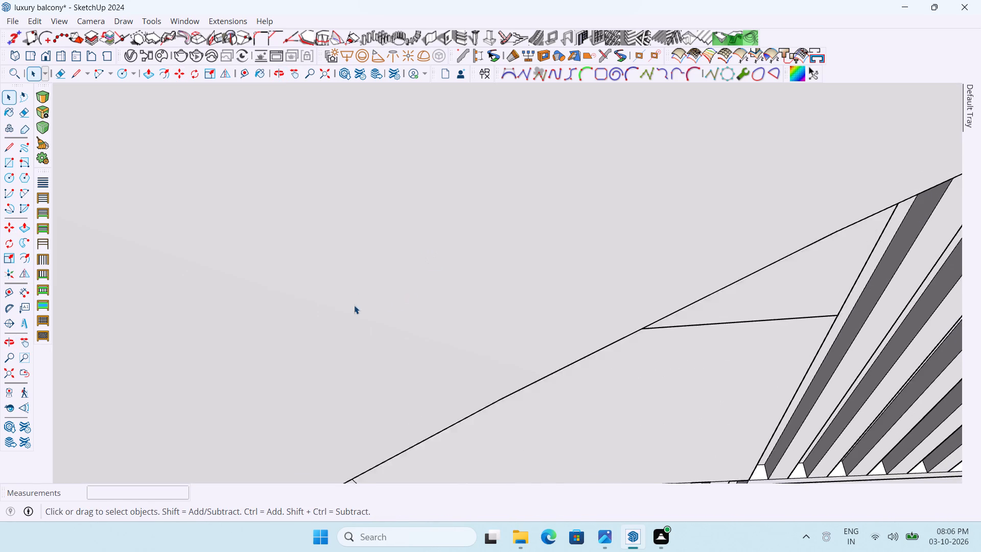
pyautogui.scroll(-20, 354, 305)
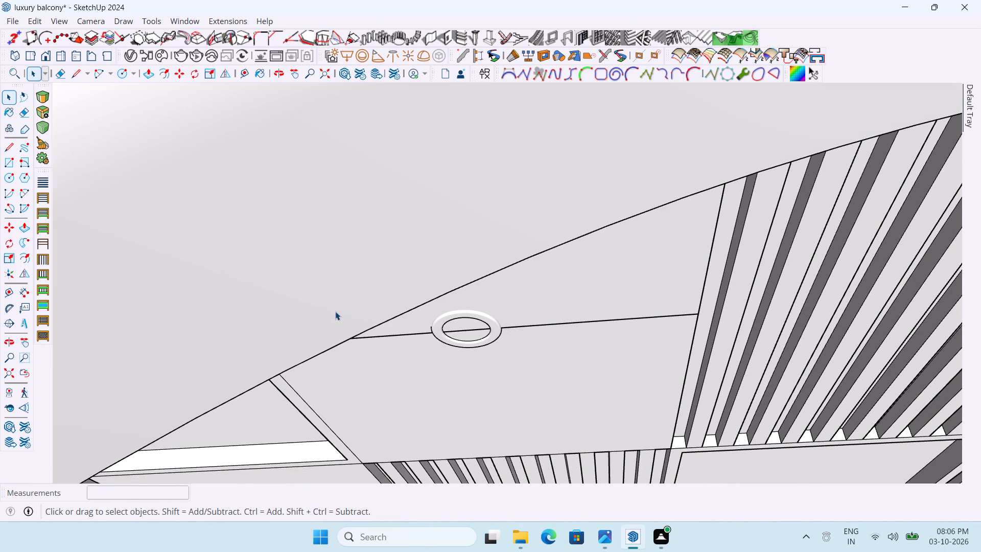
pyautogui.scroll(-20, 335, 311)
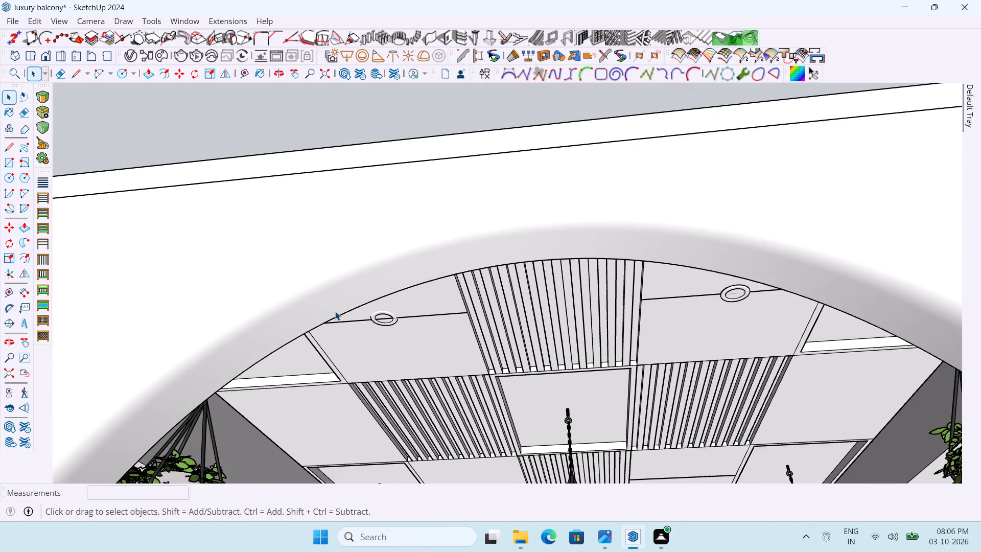
pyautogui.scroll(-4, 335, 311)
pyautogui.moveTo(386, 328); pyautogui.dragTo(231, 196, button='middle')
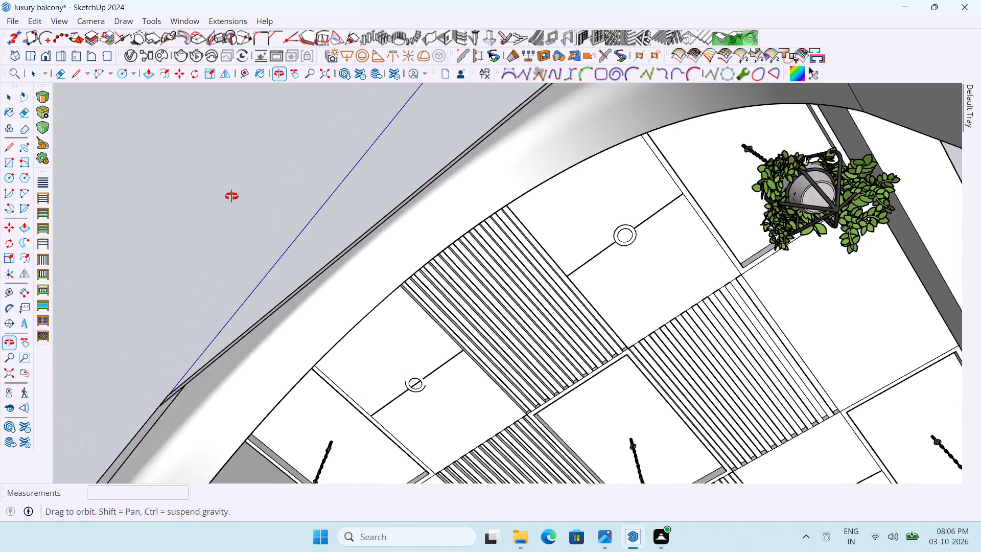
pyautogui.moveTo(231, 196); pyautogui.dragTo(227, 195, button='middle')
pyautogui.scroll(4, 344, 349)
pyautogui.scroll(1, 458, 418)
pyautogui.moveTo(457, 418); pyautogui.dragTo(259, 457, button='middle')
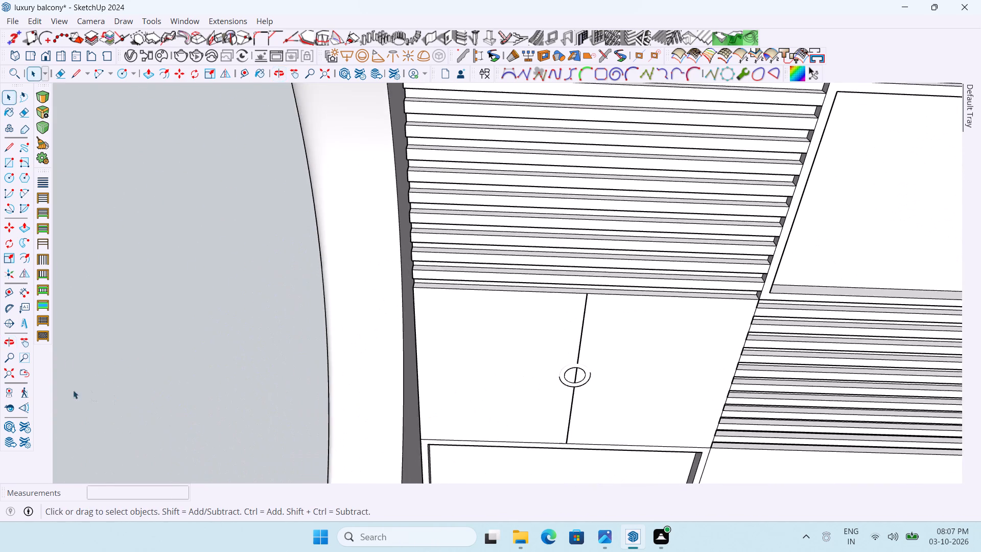
pyautogui.scroll(-7, 59, 392)
pyautogui.scroll(-10, 138, 387)
pyautogui.moveTo(354, 364); pyautogui.dragTo(304, 526, button='middle')
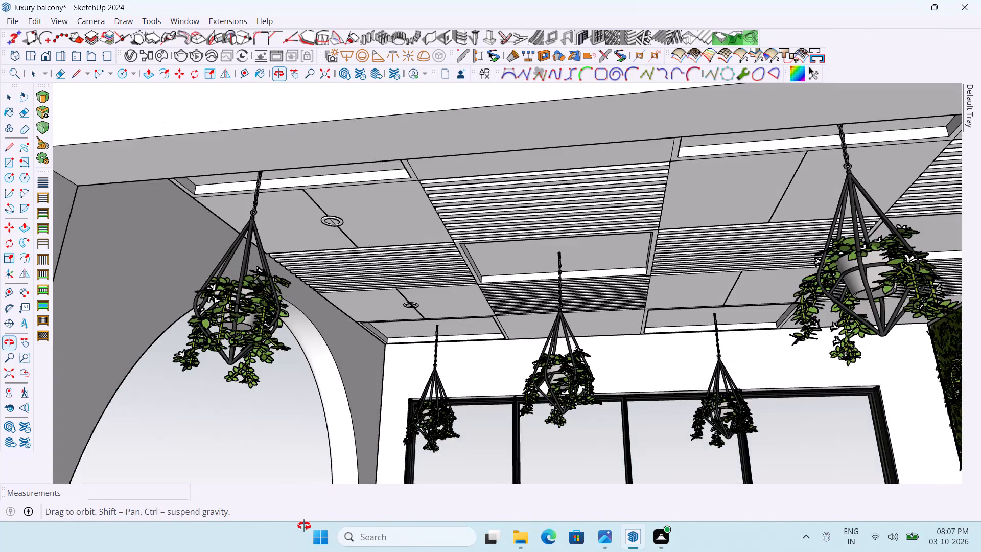
pyautogui.moveTo(304, 526); pyautogui.dragTo(300, 522, button='middle')
pyautogui.scroll(10, 347, 305)
pyautogui.moveTo(518, 301); pyautogui.dragTo(480, 331, button='middle')
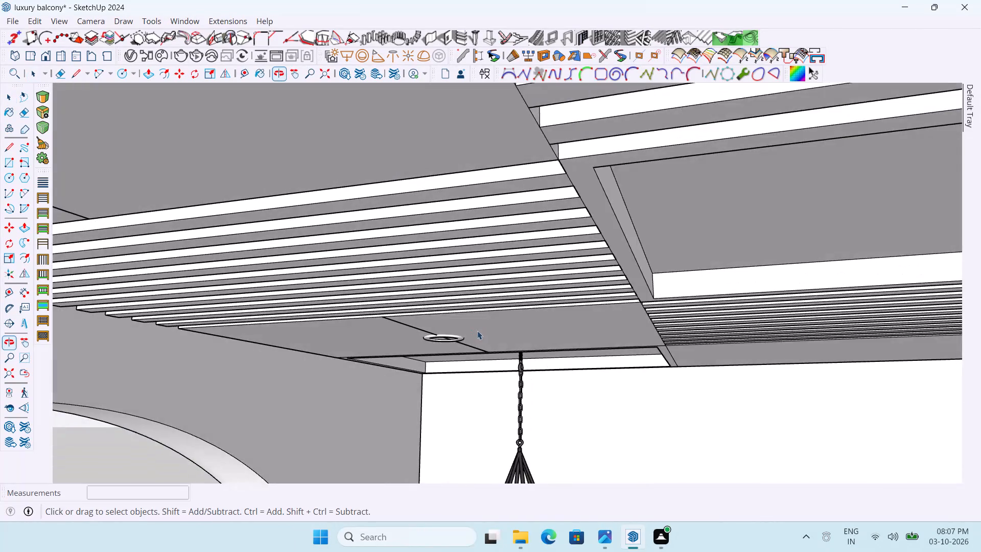
pyautogui.scroll(17, 459, 331)
pyautogui.click(447, 331)
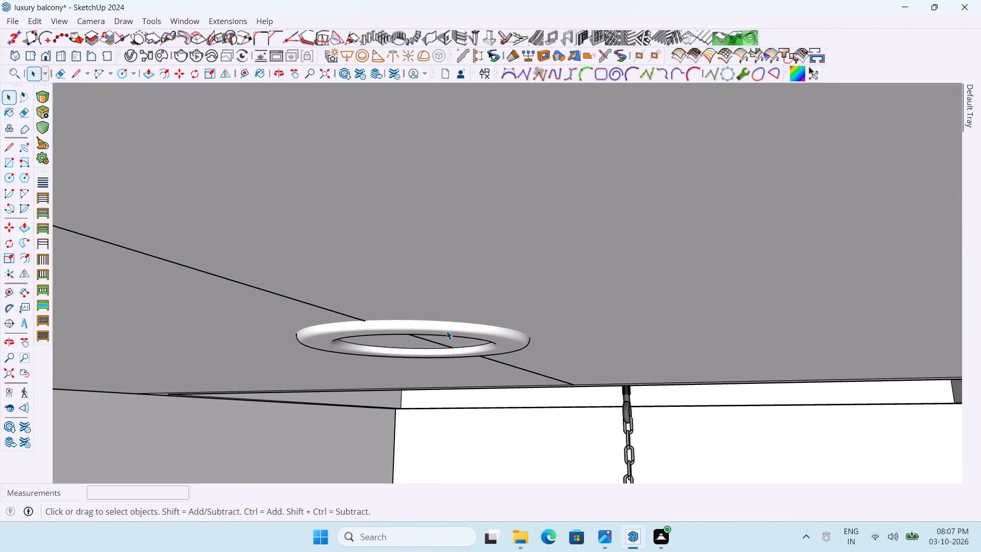
pyautogui.scroll(3, 447, 331)
pyautogui.press('m')
pyautogui.scroll(2, 488, 335)
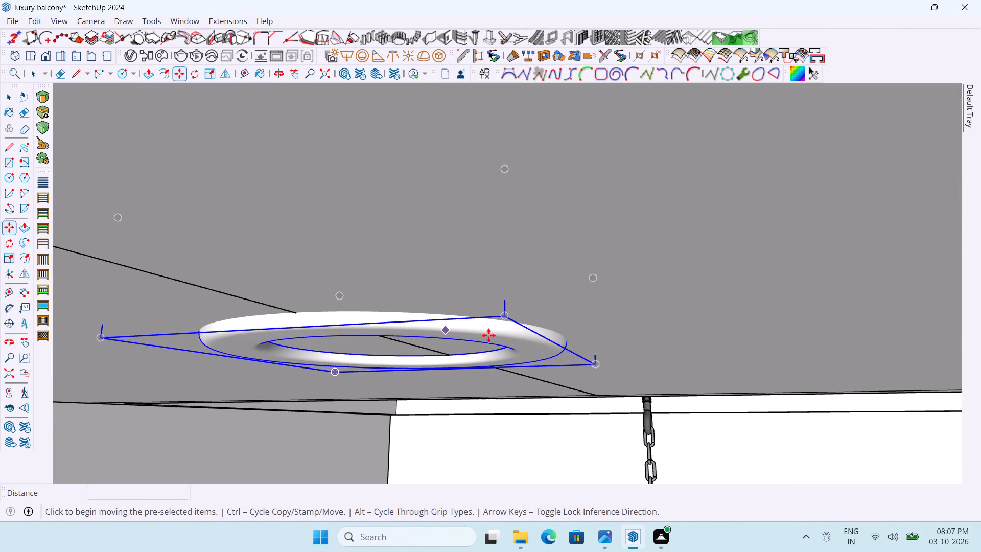
pyautogui.click(504, 317)
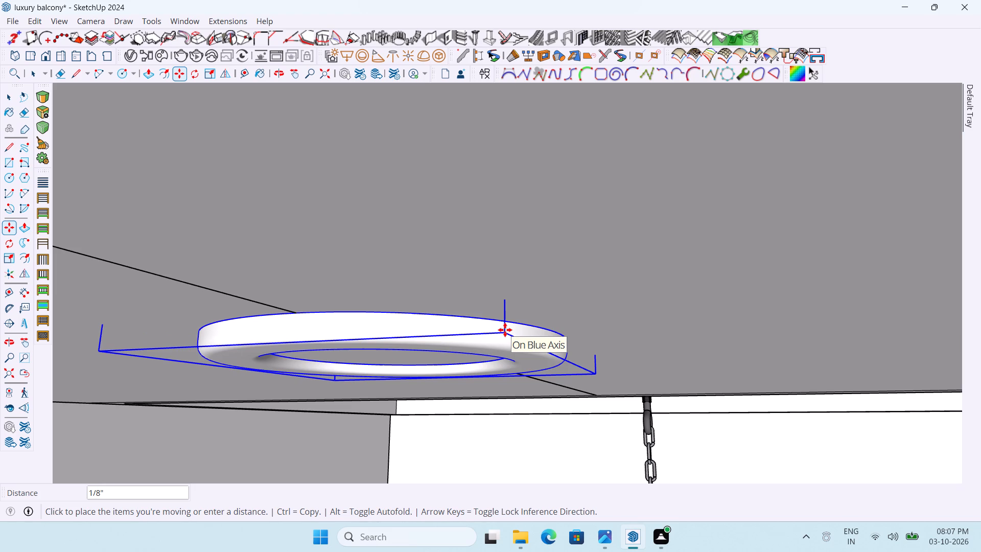
pyautogui.click(505, 326)
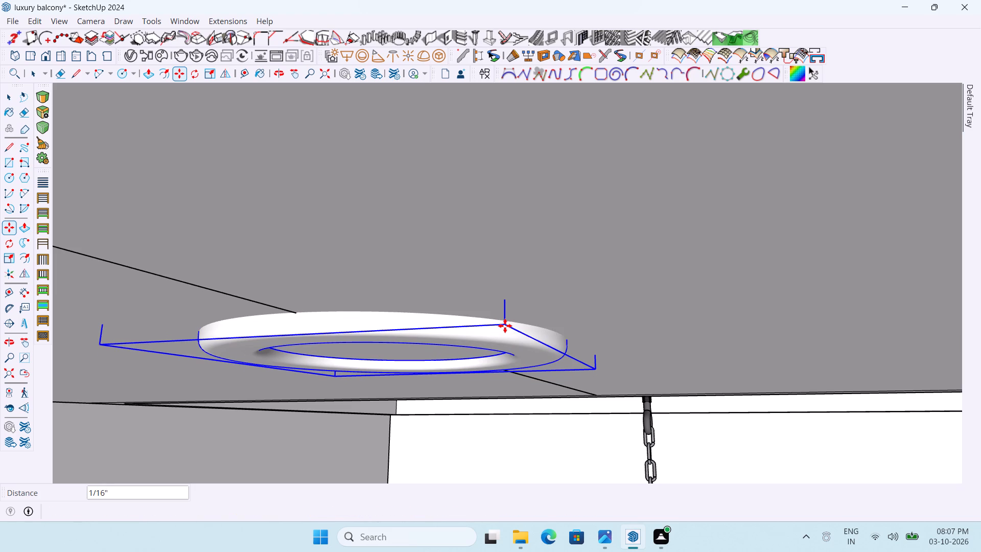
pyautogui.scroll(-19, 439, 315)
pyautogui.press('space')
pyautogui.scroll(-9, 439, 315)
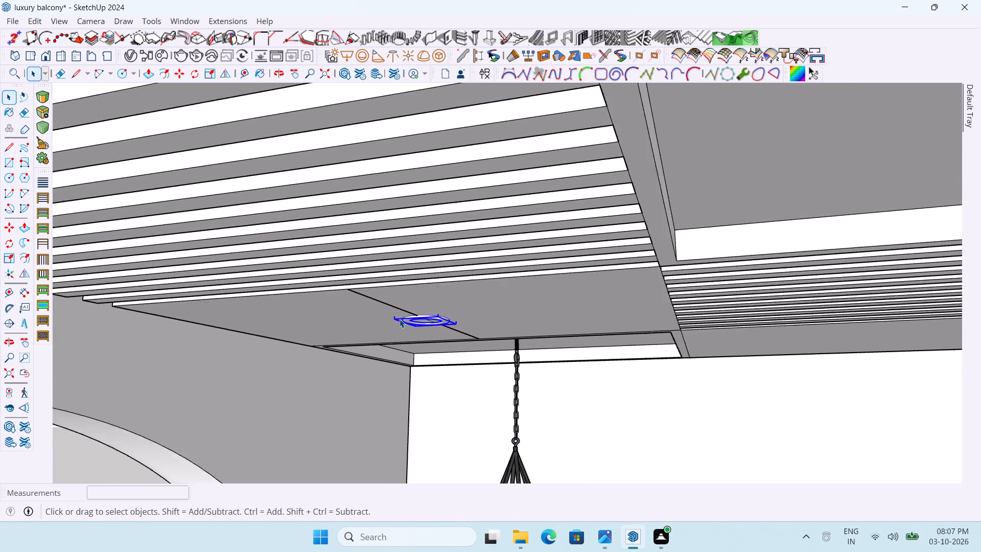
pyautogui.scroll(-10, 400, 319)
pyautogui.click(248, 417)
# Copy both round spotlights 6' 10 1/16" along the green axis onto the midlines of the matching plain panels across the ceiling.
pyautogui.moveTo(291, 406); pyautogui.dragTo(358, 328, button='middle')
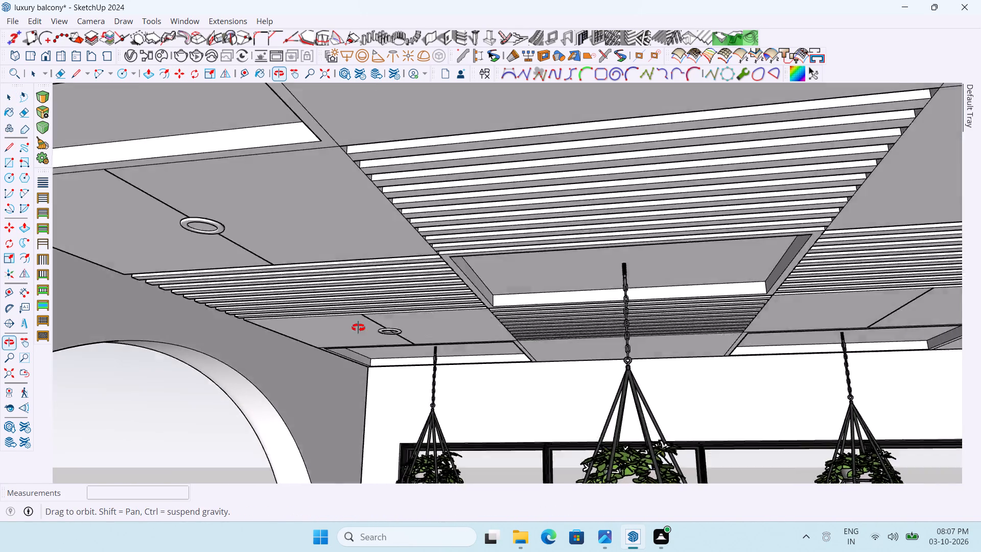
pyautogui.moveTo(358, 328); pyautogui.dragTo(375, 363, button='middle')
pyautogui.scroll(5, 312, 348)
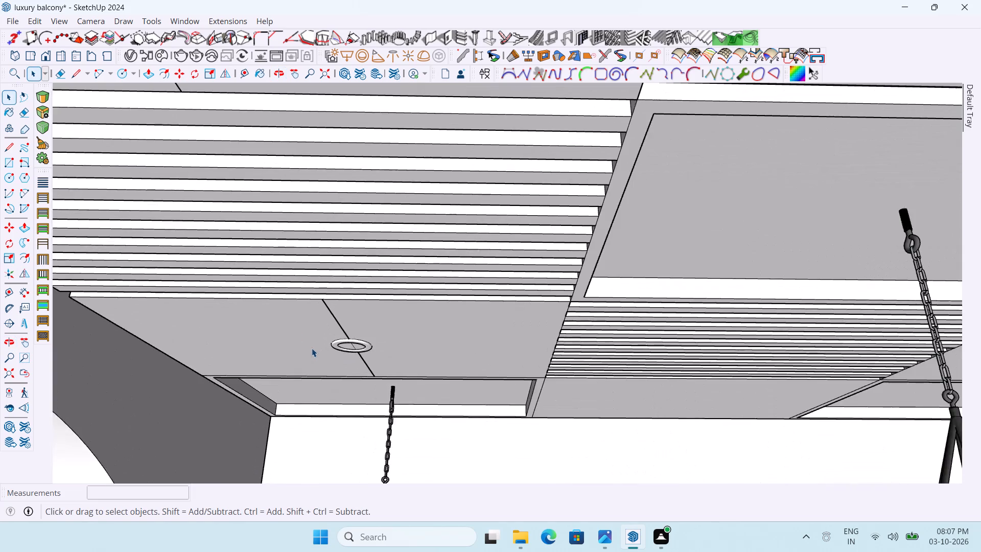
pyautogui.scroll(-8, 312, 348)
pyautogui.scroll(3, 254, 250)
pyautogui.keyDown('ctrl'); pyautogui.click(256, 236); pyautogui.keyUp('ctrl')
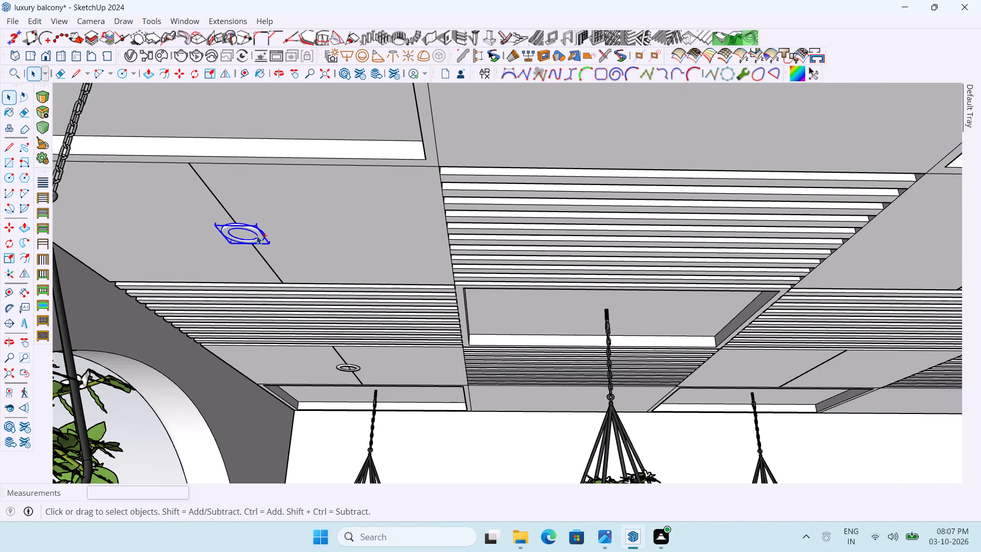
pyautogui.scroll(4, 292, 310)
pyautogui.keyDown('ctrl'); pyautogui.click(373, 382); pyautogui.keyUp('ctrl')
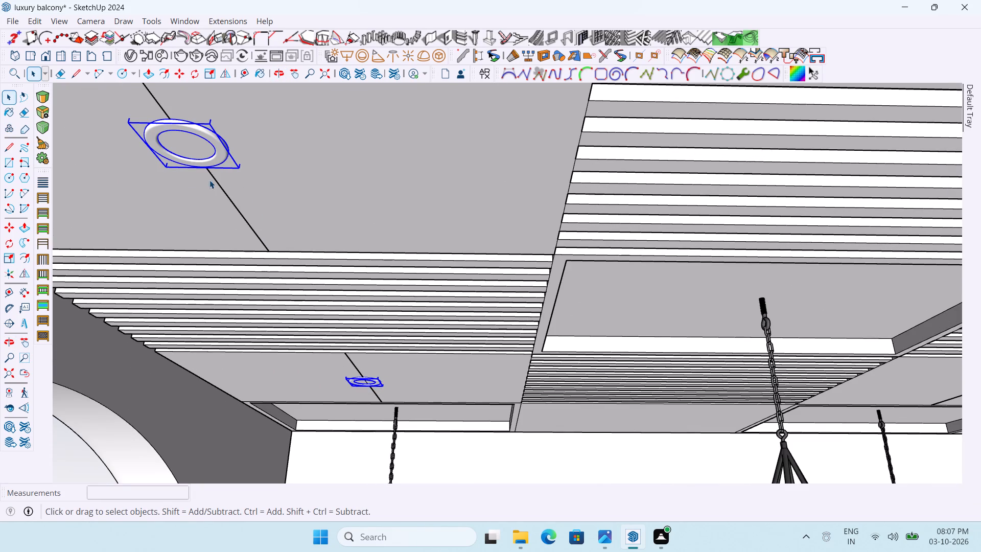
pyautogui.scroll(3, 203, 167)
pyautogui.press('m')
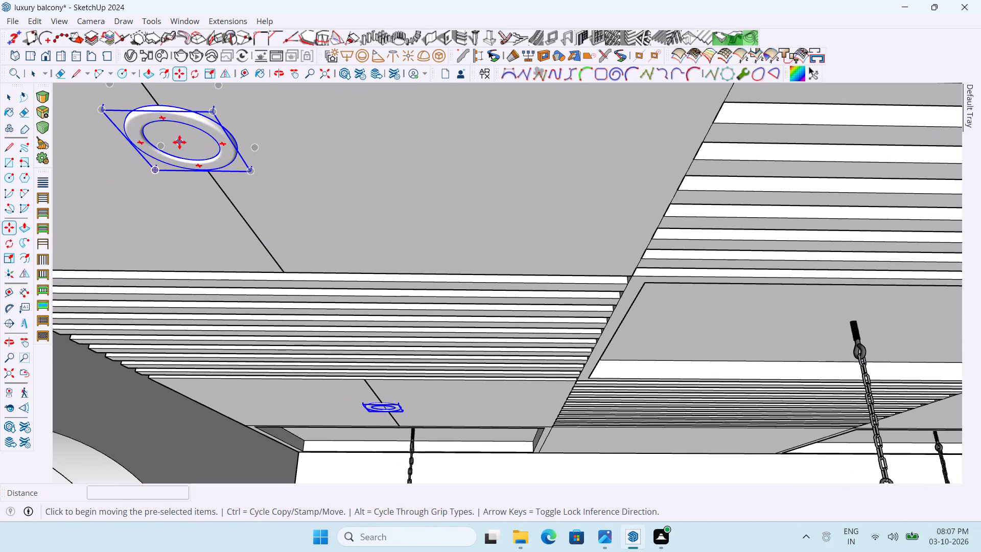
pyautogui.keyDown('ctrl'); pyautogui.click(183, 143); pyautogui.keyUp('ctrl')
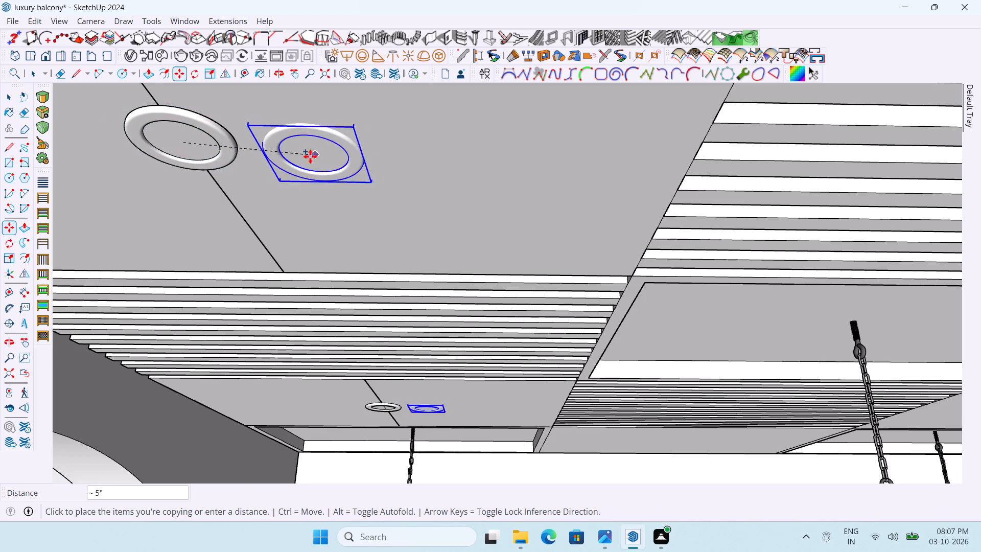
pyautogui.scroll(-10, 310, 157)
pyautogui.scroll(-8, 208, 178)
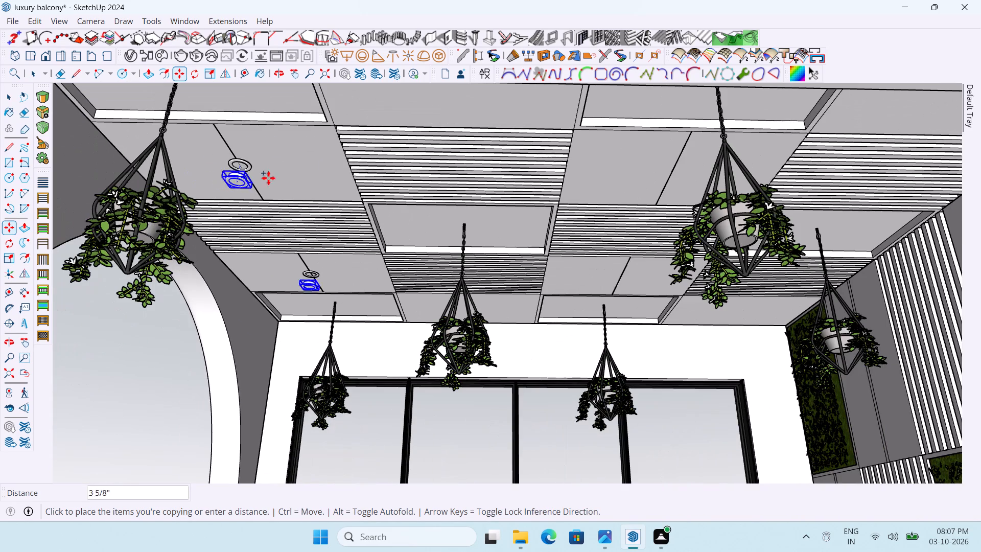
pyautogui.scroll(6, 664, 167)
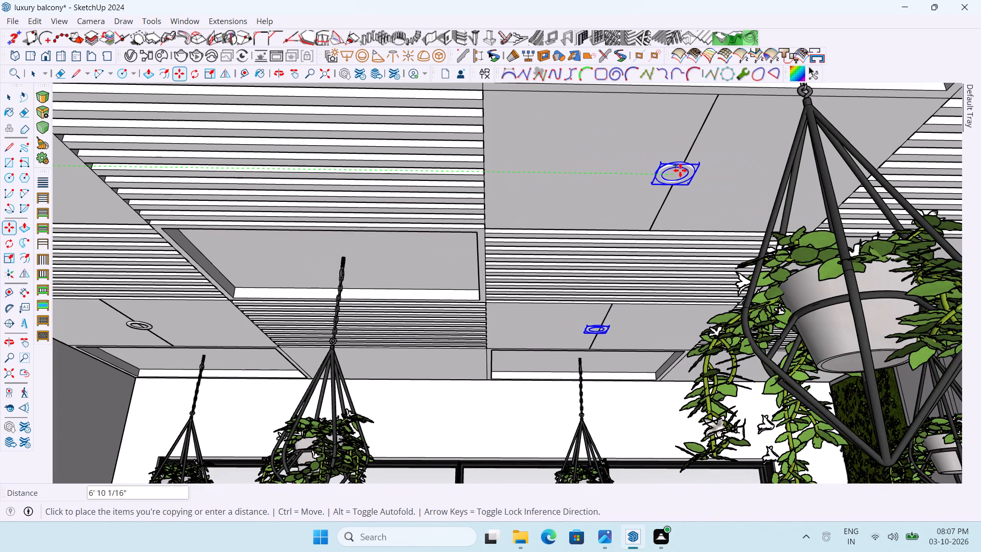
pyautogui.click(680, 170)
pyautogui.scroll(-10, 591, 181)
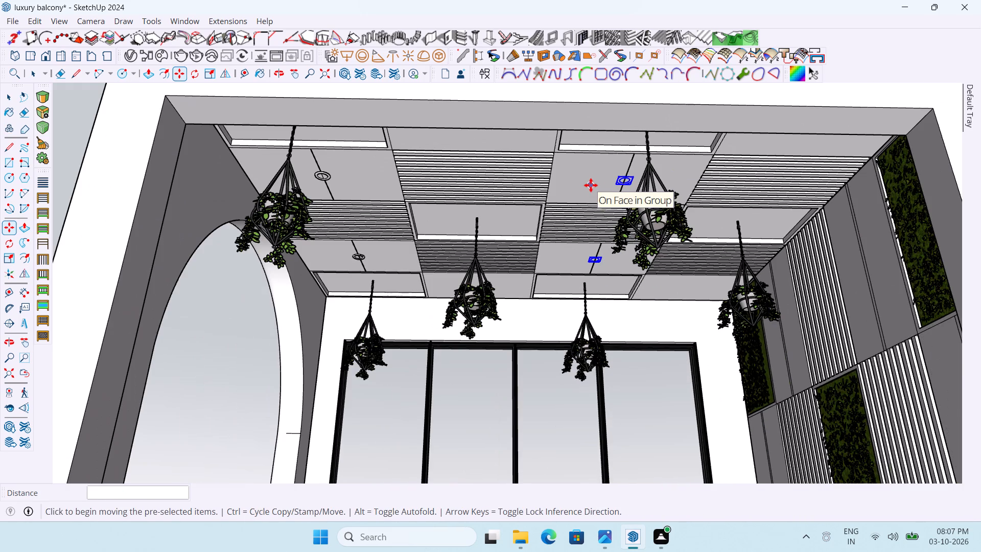
pyautogui.press('space')
pyautogui.scroll(-5, 451, 242)
pyautogui.click(304, 292)
# Erase the guide midlines running through the round spotlights on the four plain ceiling panels.
pyautogui.scroll(2, 379, 177)
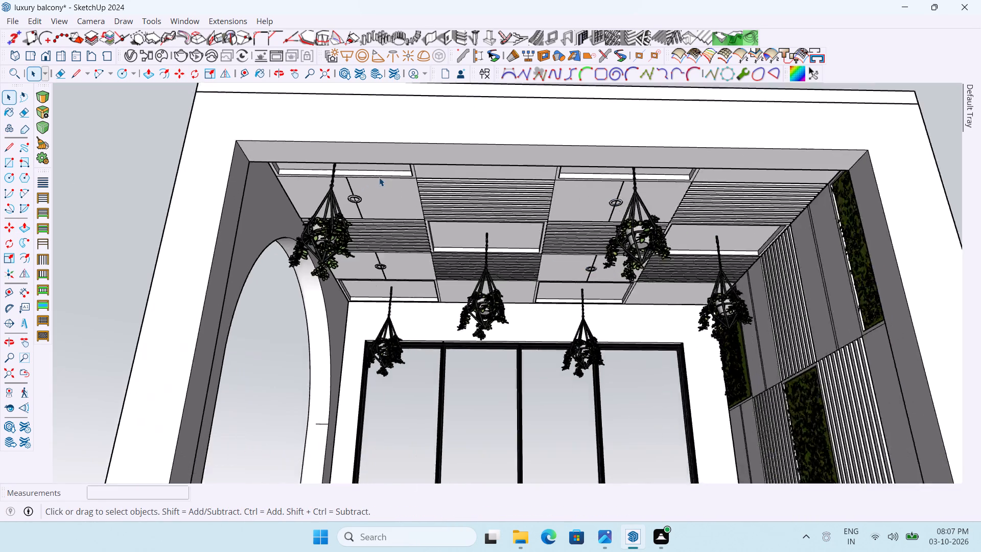
pyautogui.scroll(7, 379, 177)
pyautogui.press('e')
pyautogui.scroll(3, 367, 196)
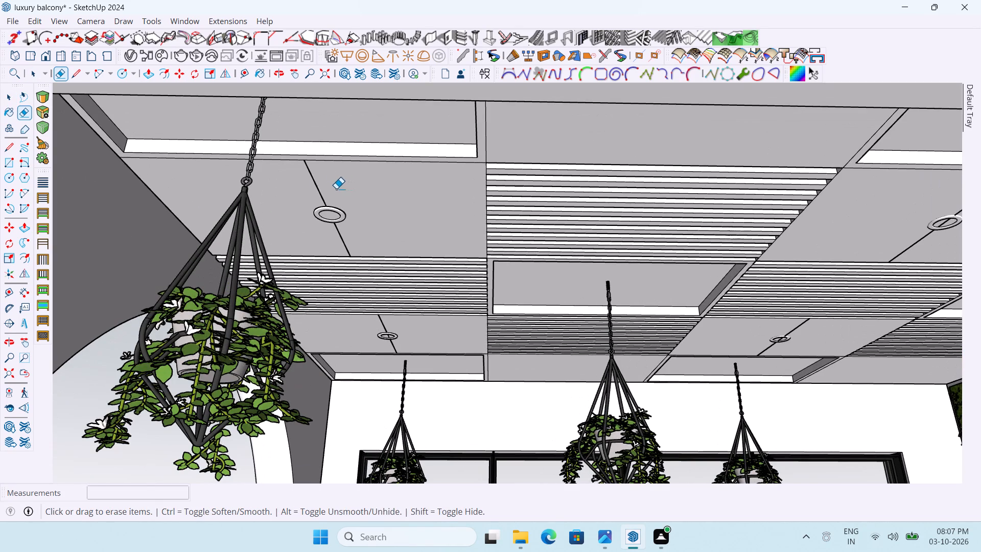
pyautogui.moveTo(336, 189); pyautogui.dragTo(310, 189)
pyautogui.moveTo(369, 229); pyautogui.dragTo(319, 239)
pyautogui.scroll(3, 414, 331)
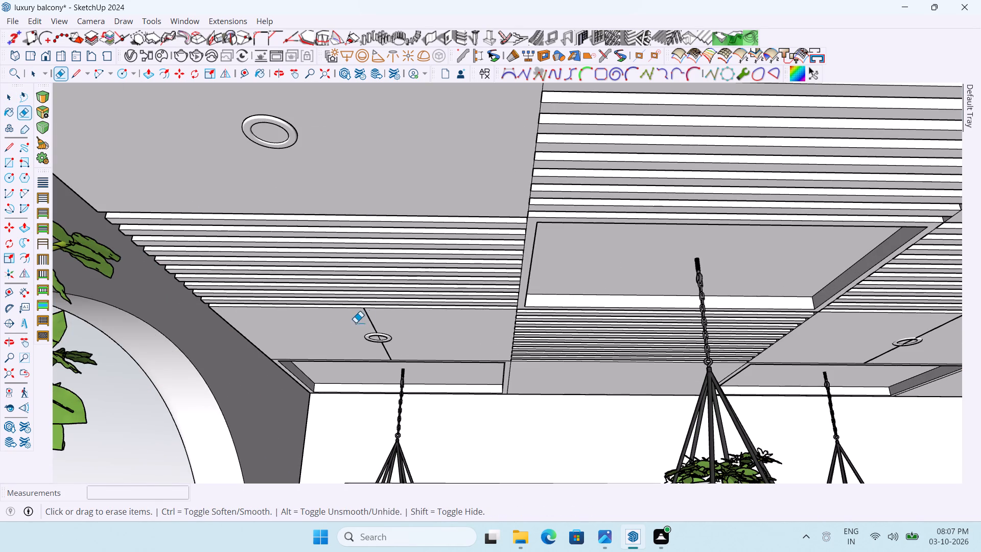
pyautogui.click(371, 322)
pyautogui.scroll(-8, 300, 333)
pyautogui.scroll(4, 658, 256)
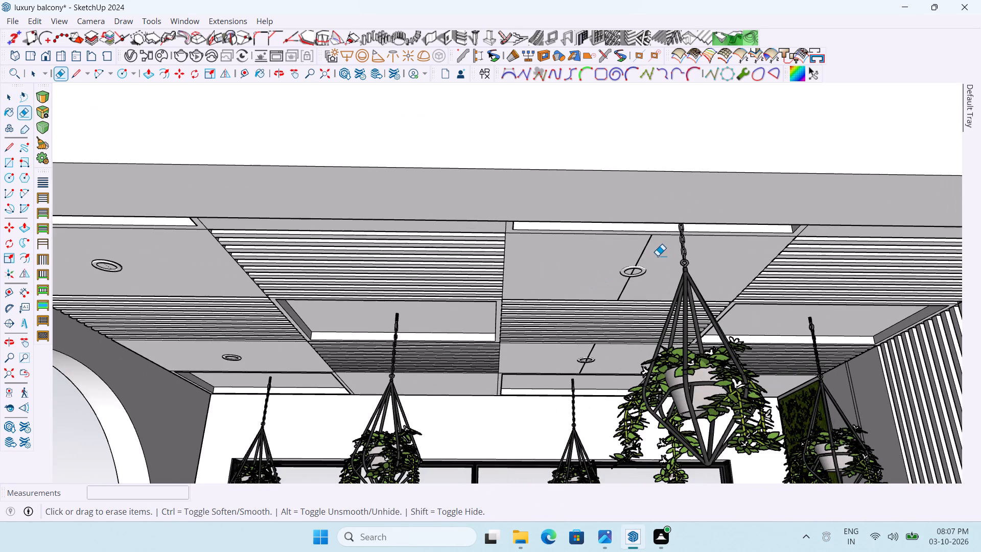
pyautogui.moveTo(647, 252); pyautogui.dragTo(629, 248)
pyautogui.scroll(4, 624, 366)
pyautogui.click(572, 347)
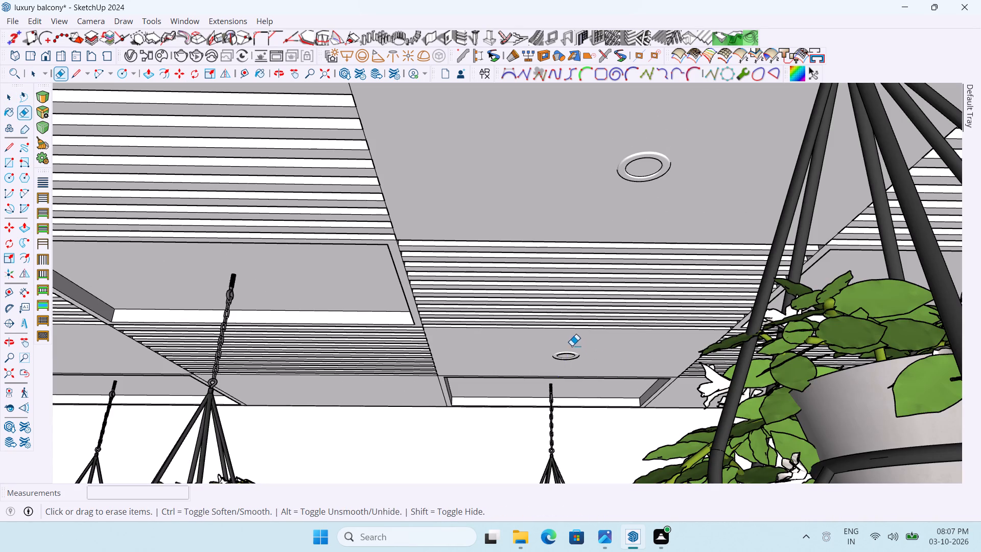
pyautogui.scroll(-12, 484, 310)
pyautogui.moveTo(481, 310); pyautogui.dragTo(579, 280, button='middle')
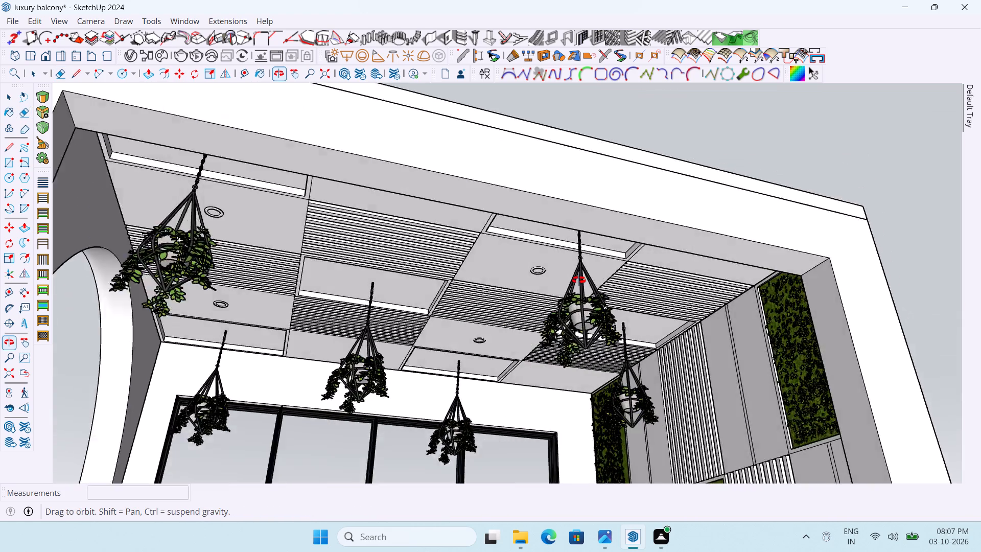
pyautogui.moveTo(579, 280); pyautogui.dragTo(658, 252, button='middle')
pyautogui.press('space')
pyautogui.click(878, 216)
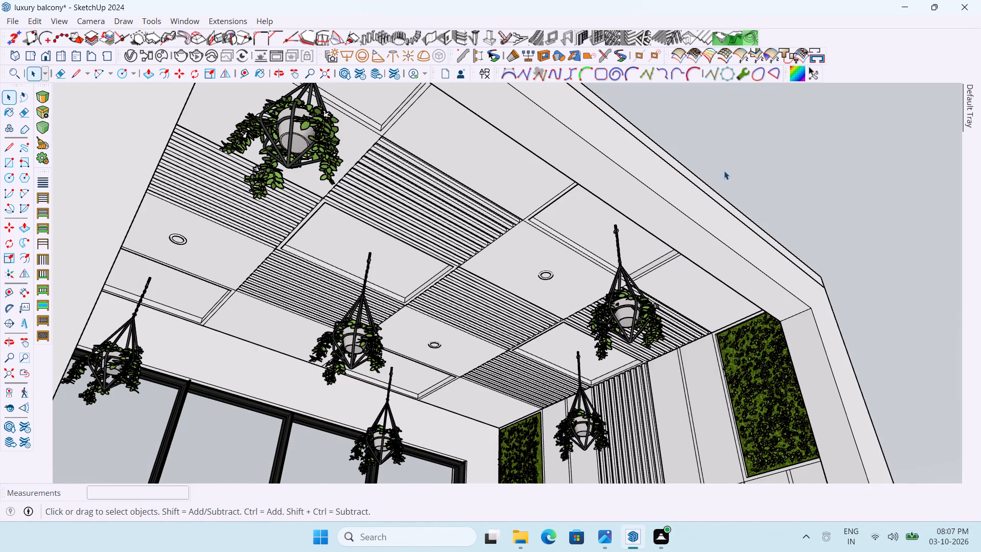
# Inspect the finished ceiling, spotlights and hanging planters from outside the balcony and through the arch.
pyautogui.scroll(-4, 724, 171)
pyautogui.moveTo(723, 171); pyautogui.dragTo(709, 181, button='middle')
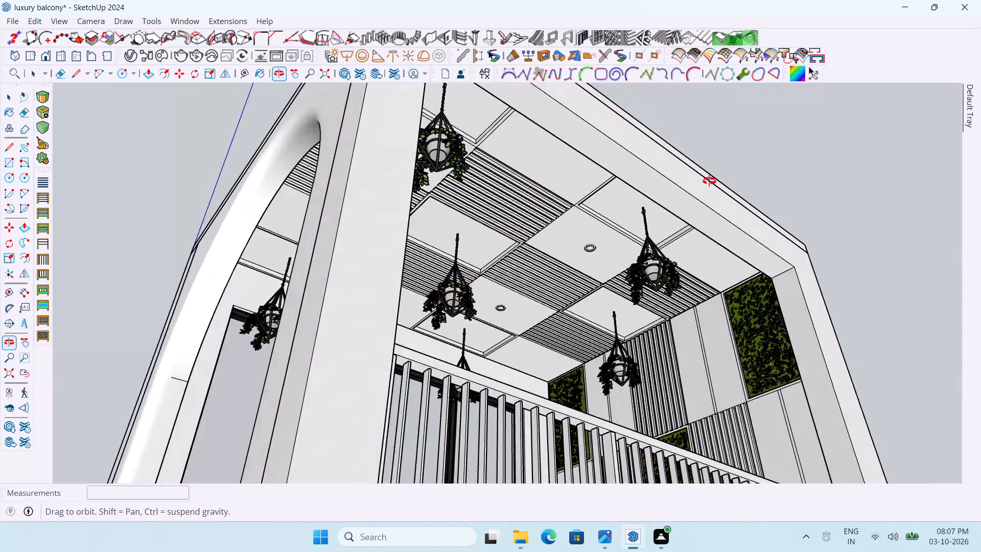
pyautogui.moveTo(709, 181); pyautogui.dragTo(679, 203, button='middle')
pyautogui.scroll(1, 679, 203)
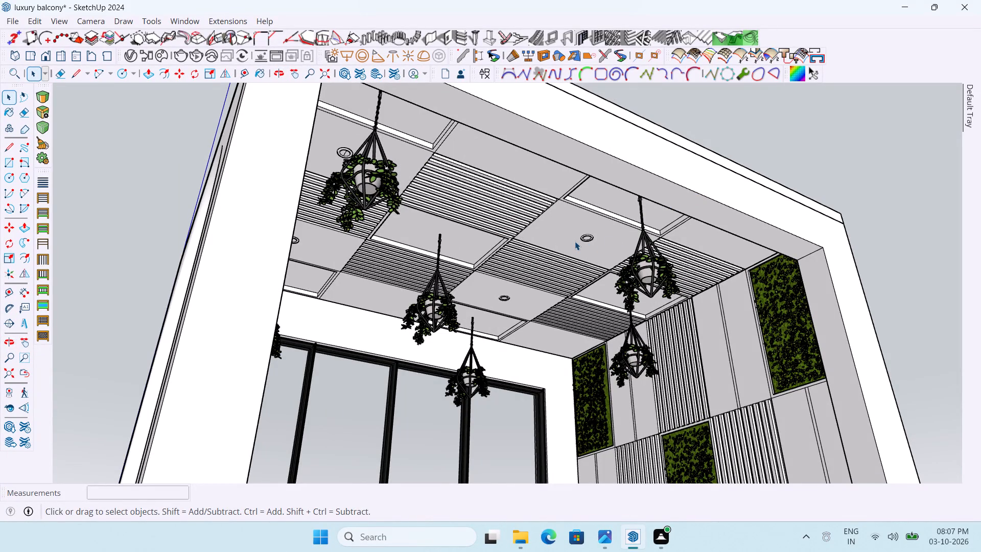
pyautogui.scroll(-4, 512, 263)
pyautogui.moveTo(505, 270); pyautogui.dragTo(597, 394, button='middle')
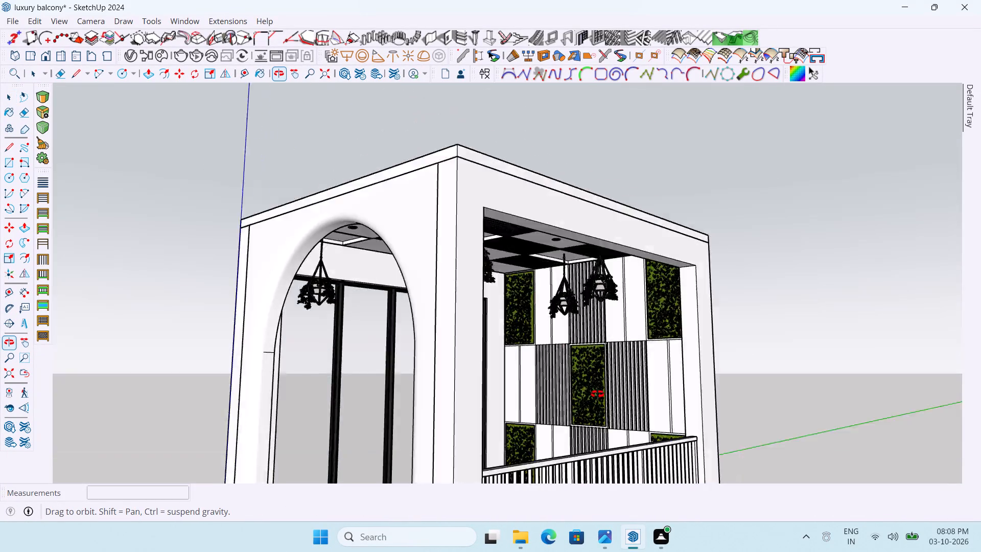
pyautogui.moveTo(597, 394); pyautogui.dragTo(835, 396, button='middle')
pyautogui.scroll(3, 725, 297)
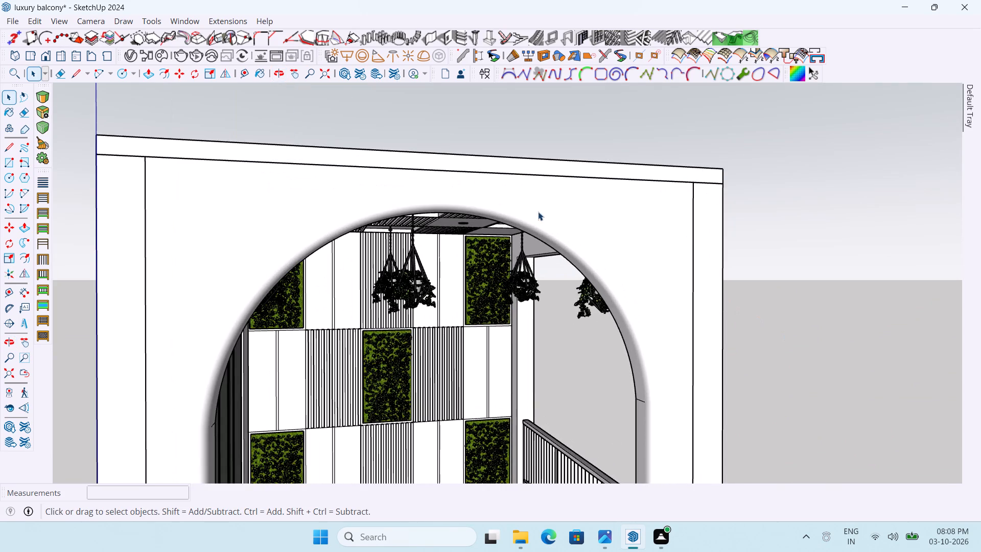
pyautogui.scroll(-14, 527, 195)
pyautogui.scroll(3, 660, 249)
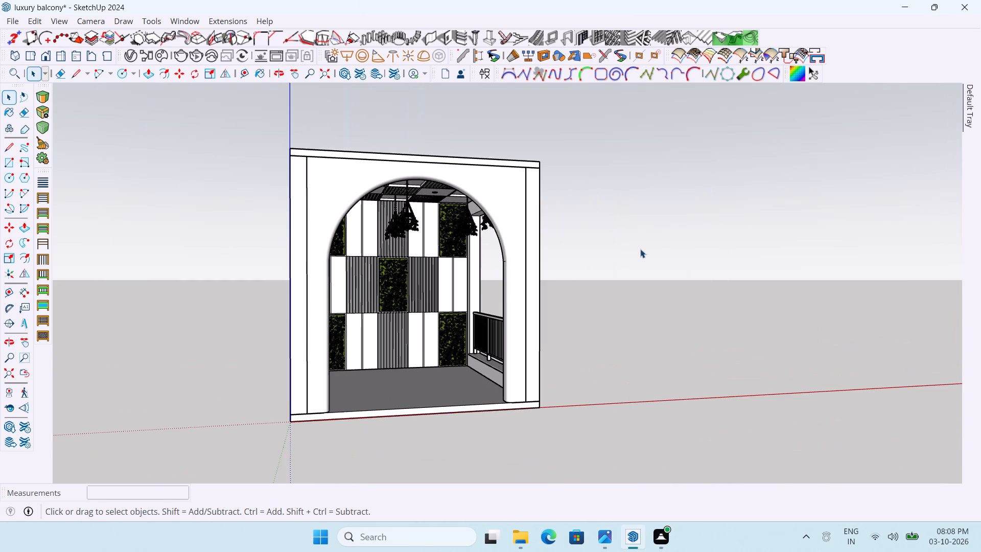
# Compare the balcony's floor and railing area with the lower part of the reference image.
pyautogui.moveTo(638, 249); pyautogui.dragTo(441, 380, button='middle')
pyautogui.scroll(1, 433, 185)
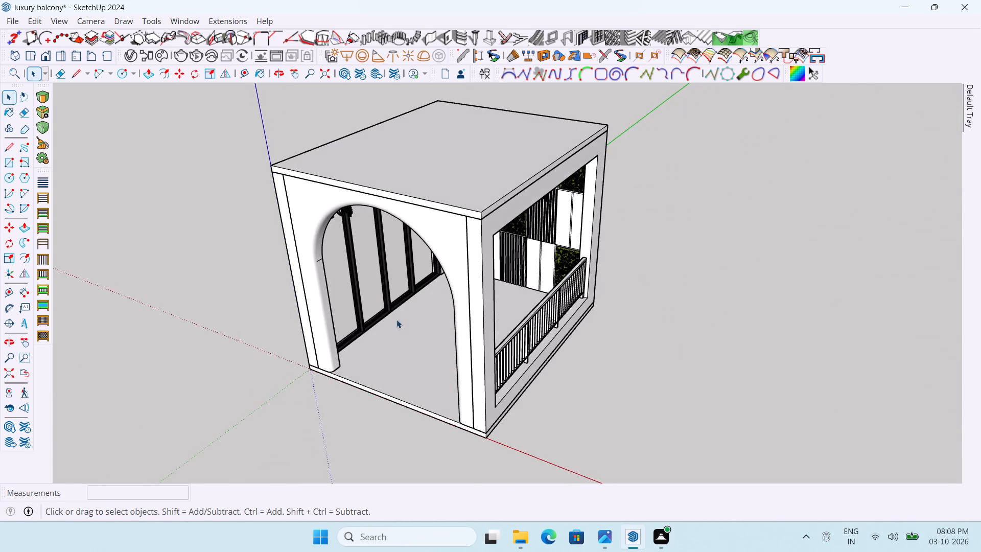
pyautogui.scroll(7, 385, 281)
pyautogui.moveTo(453, 293); pyautogui.dragTo(502, 229, button='middle')
pyautogui.scroll(-7, 288, 294)
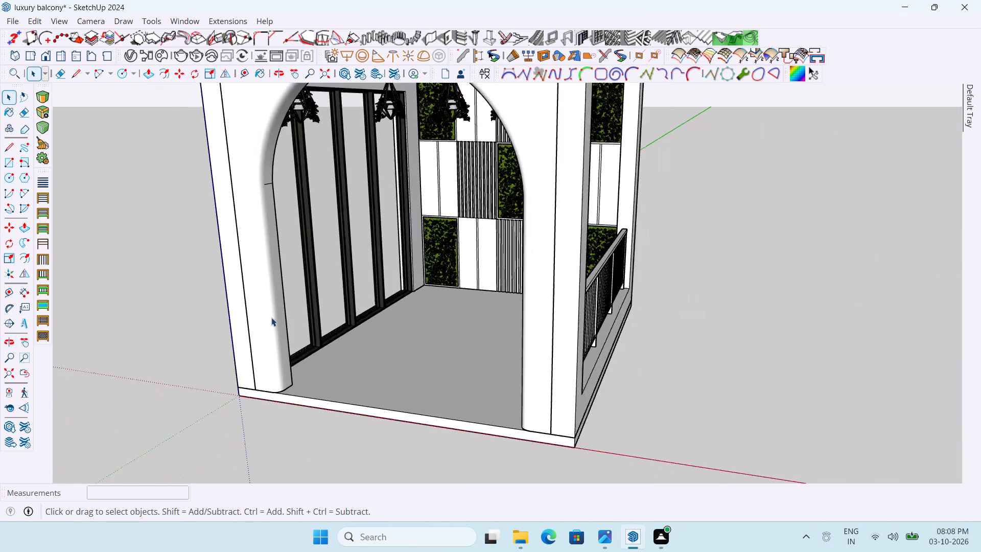
pyautogui.scroll(-13, 271, 317)
pyautogui.scroll(4, 871, 349)
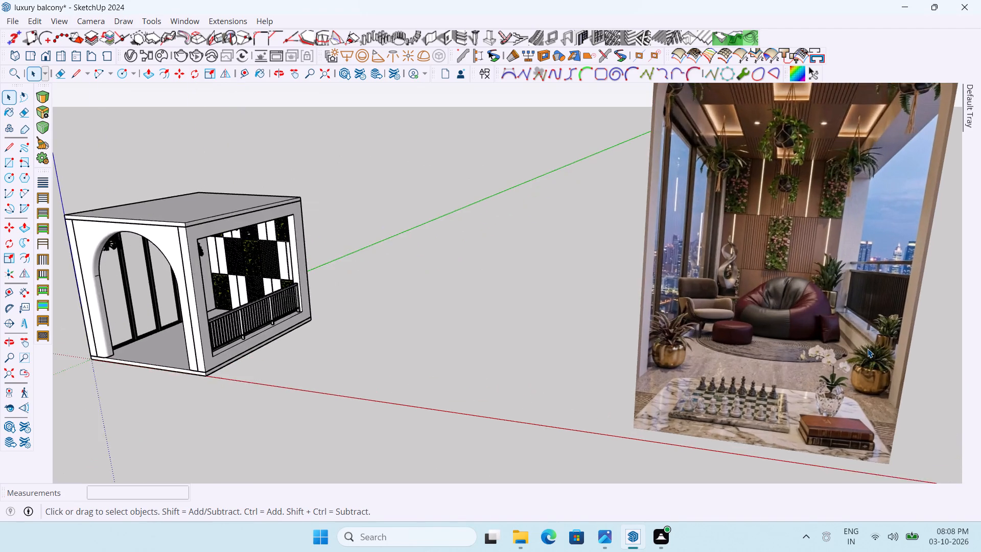
pyautogui.scroll(12, 868, 349)
pyautogui.scroll(-6, 847, 289)
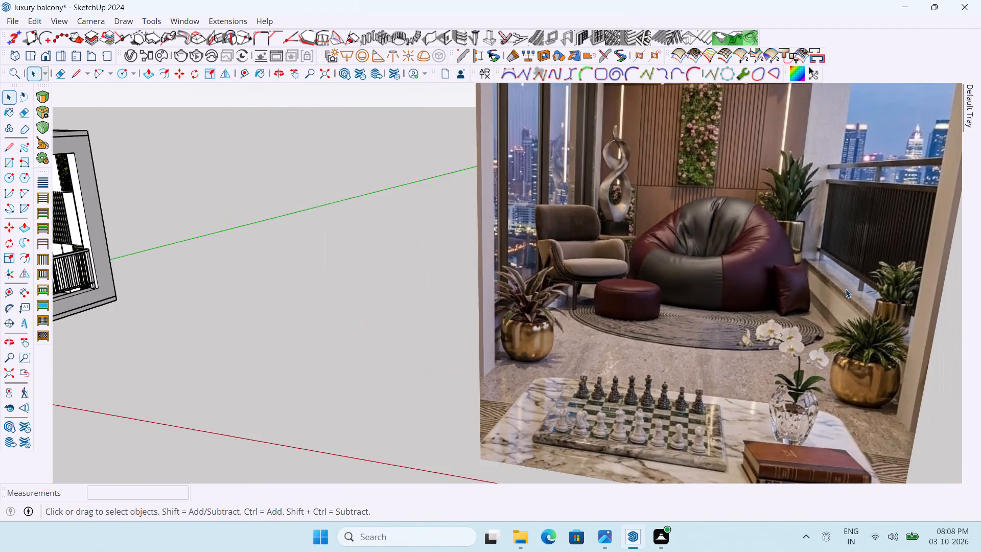
pyautogui.scroll(-5, 846, 289)
pyautogui.scroll(2, 96, 360)
pyautogui.scroll(-4, 375, 335)
pyautogui.scroll(2, 152, 337)
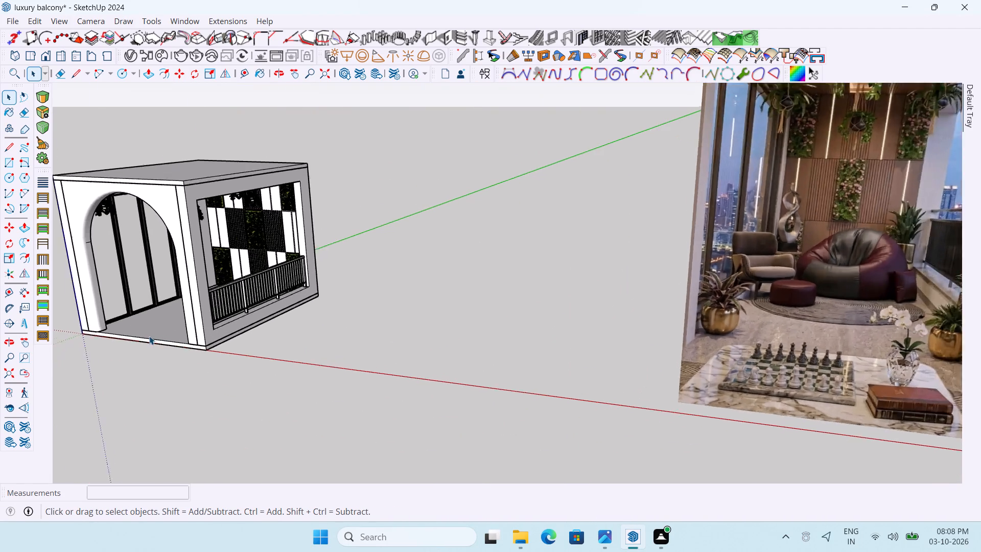
# Copy the bottom edge of the low wall under the railing 4" upward to mark a skirting strip.
pyautogui.scroll(2, 149, 336)
pyautogui.moveTo(127, 328); pyautogui.dragTo(463, 310, button='middle')
pyautogui.scroll(1, 463, 310)
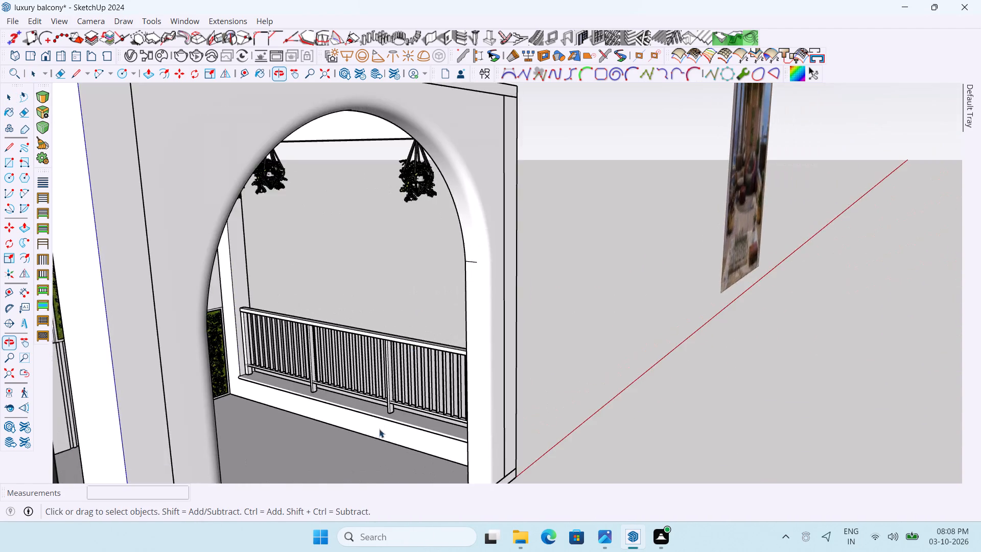
pyautogui.scroll(7, 369, 442)
pyautogui.scroll(2, 194, 418)
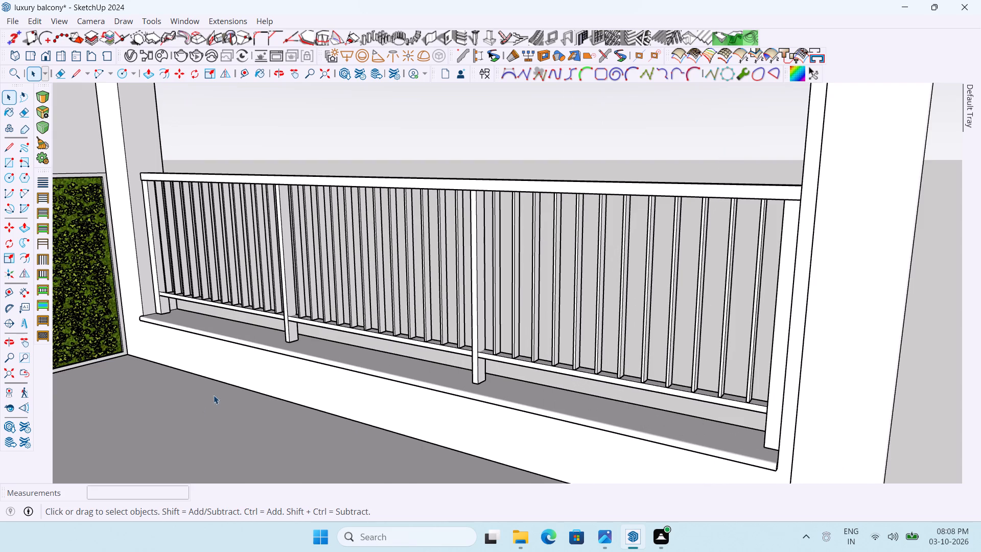
pyautogui.doubleClick(243, 371)
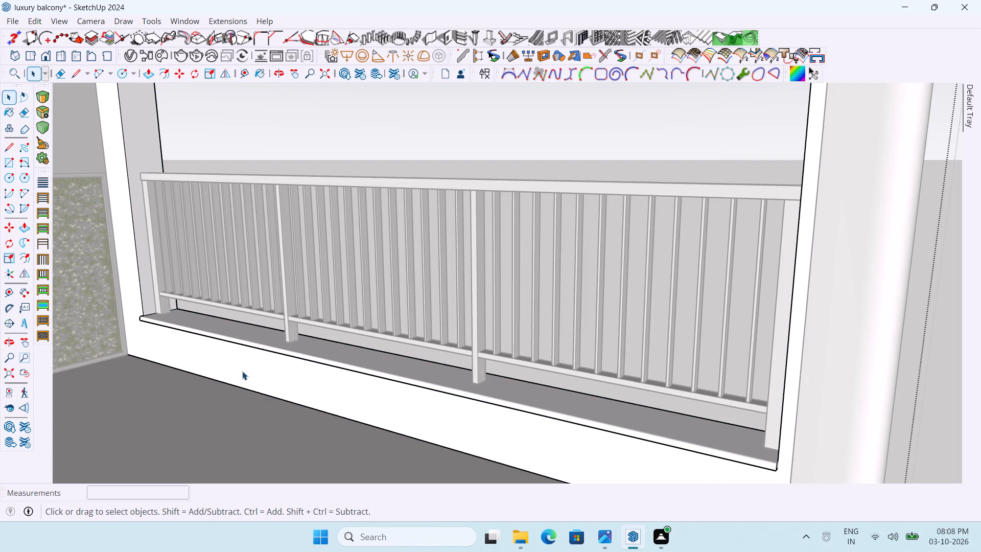
pyautogui.press('m')
pyautogui.keyDown('ctrl'); pyautogui.click(252, 387); pyautogui.keyUp('ctrl')
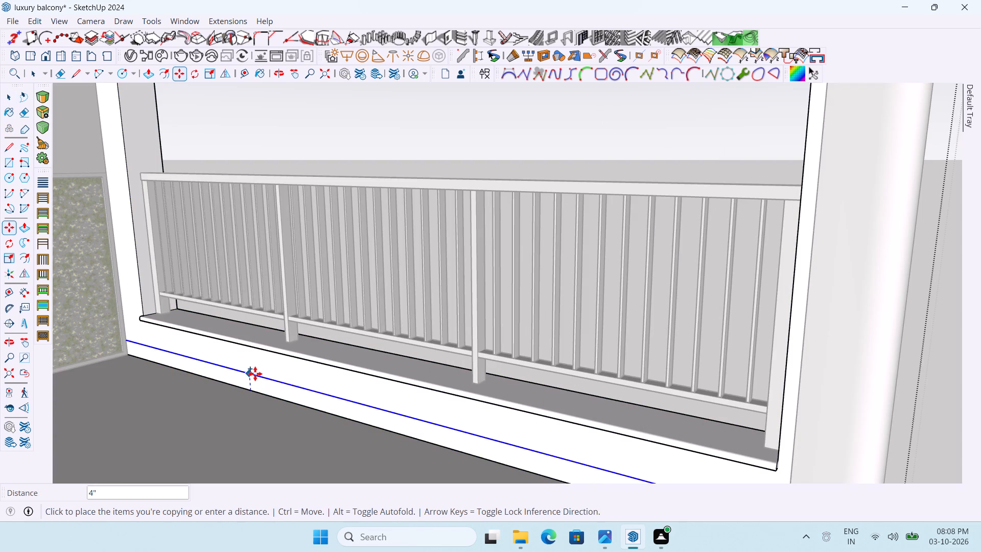
pyautogui.press('4')
pyautogui.press('Return')
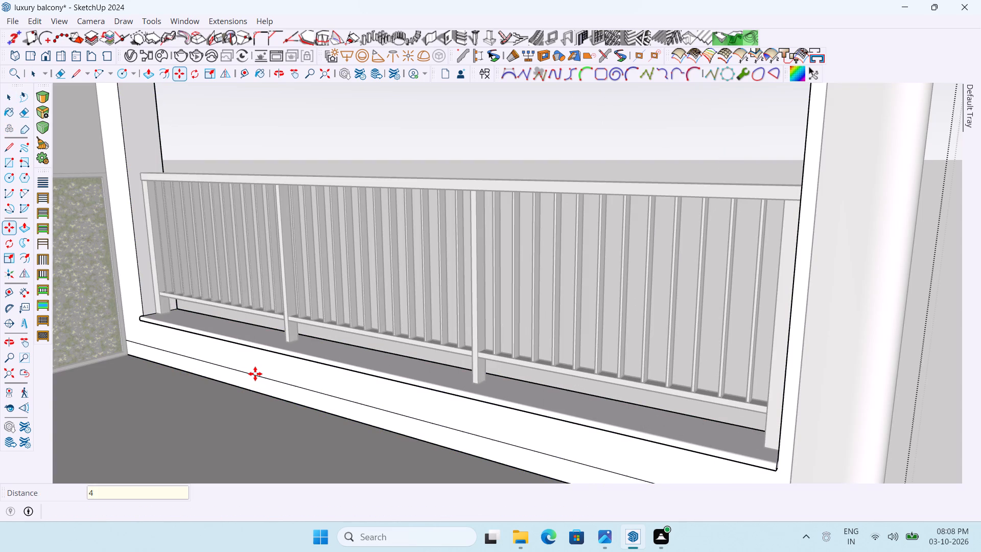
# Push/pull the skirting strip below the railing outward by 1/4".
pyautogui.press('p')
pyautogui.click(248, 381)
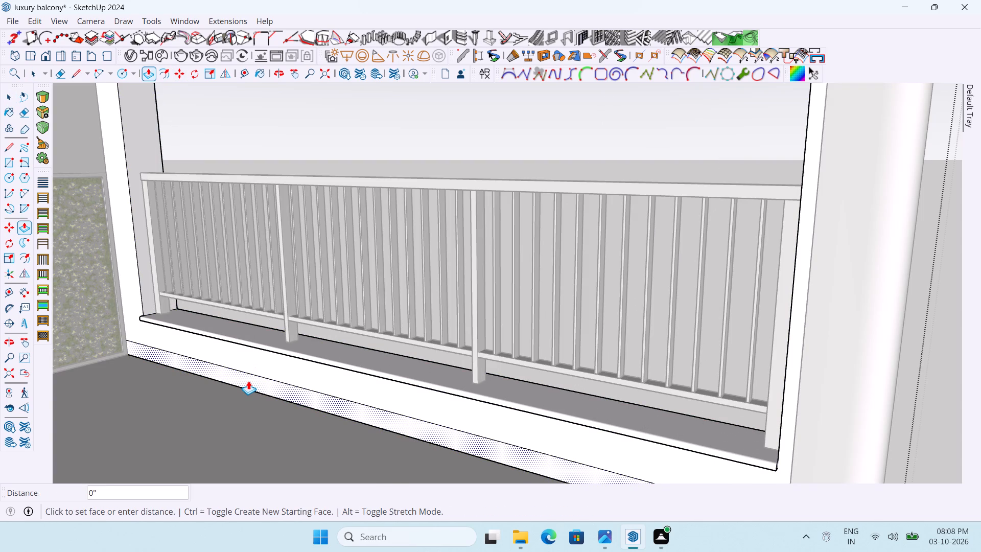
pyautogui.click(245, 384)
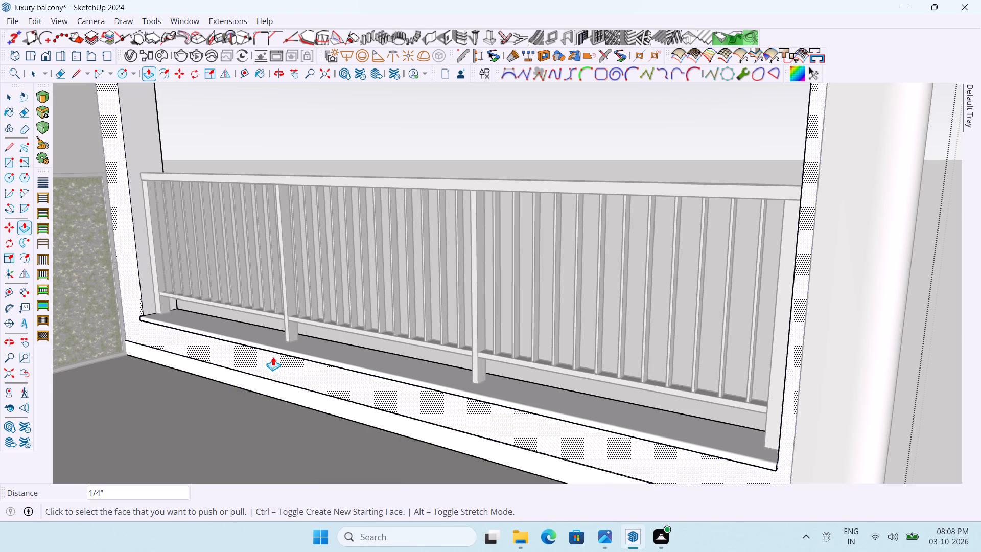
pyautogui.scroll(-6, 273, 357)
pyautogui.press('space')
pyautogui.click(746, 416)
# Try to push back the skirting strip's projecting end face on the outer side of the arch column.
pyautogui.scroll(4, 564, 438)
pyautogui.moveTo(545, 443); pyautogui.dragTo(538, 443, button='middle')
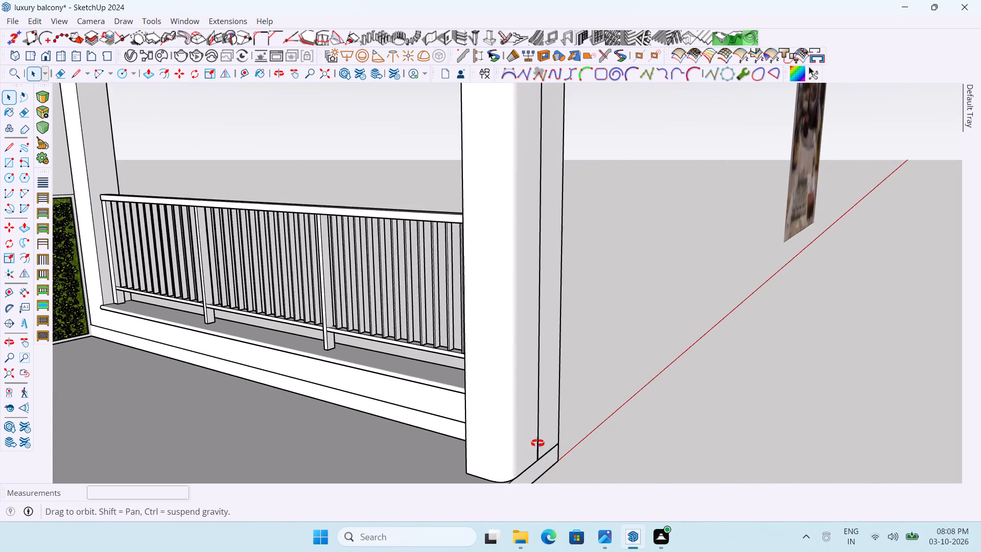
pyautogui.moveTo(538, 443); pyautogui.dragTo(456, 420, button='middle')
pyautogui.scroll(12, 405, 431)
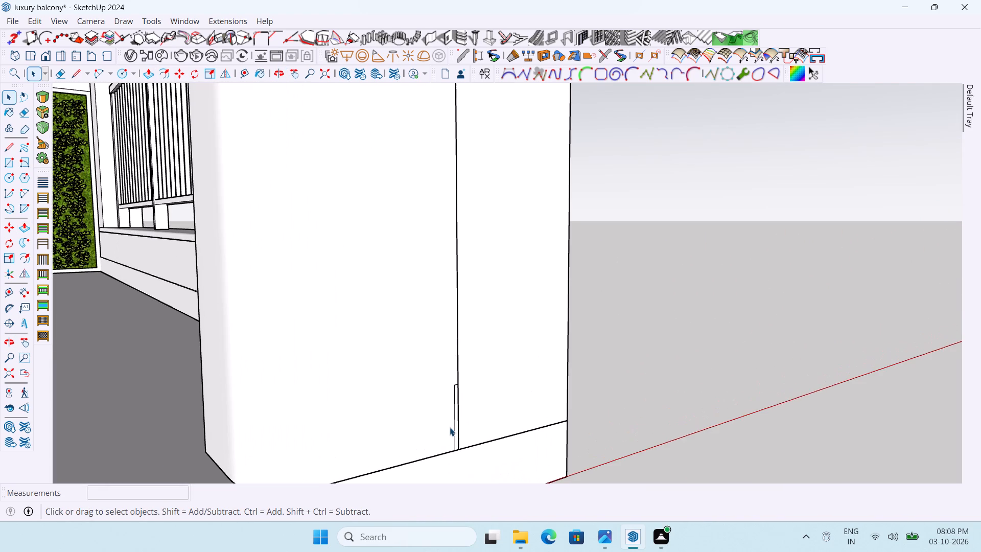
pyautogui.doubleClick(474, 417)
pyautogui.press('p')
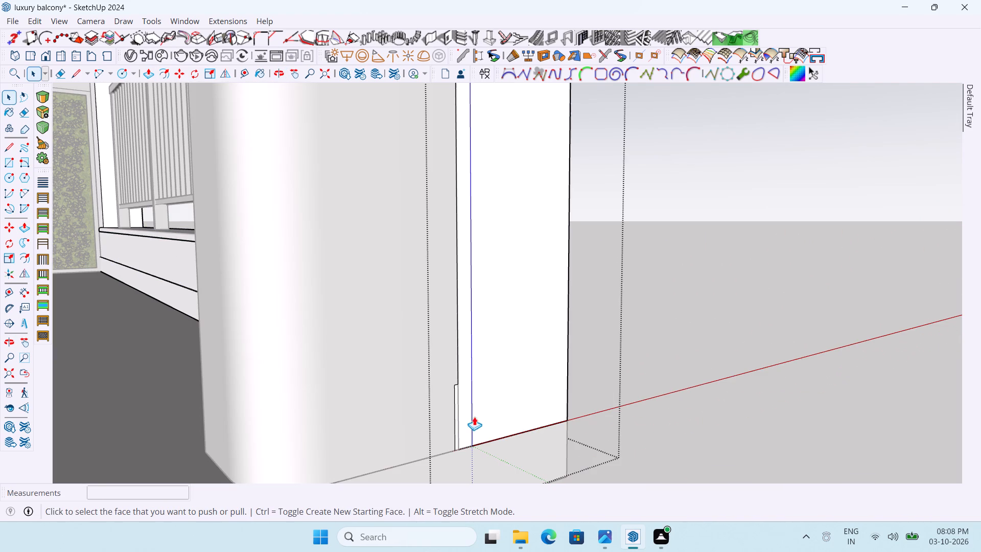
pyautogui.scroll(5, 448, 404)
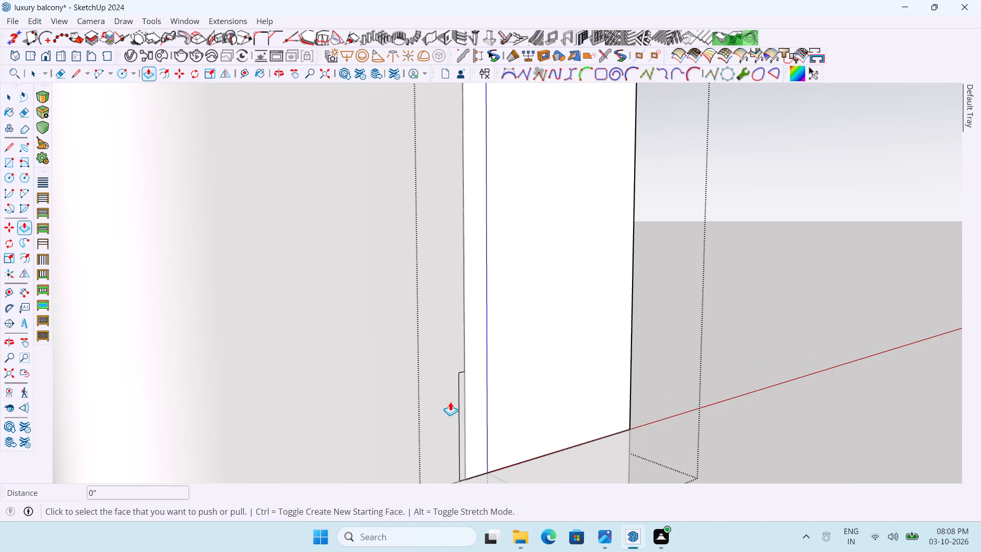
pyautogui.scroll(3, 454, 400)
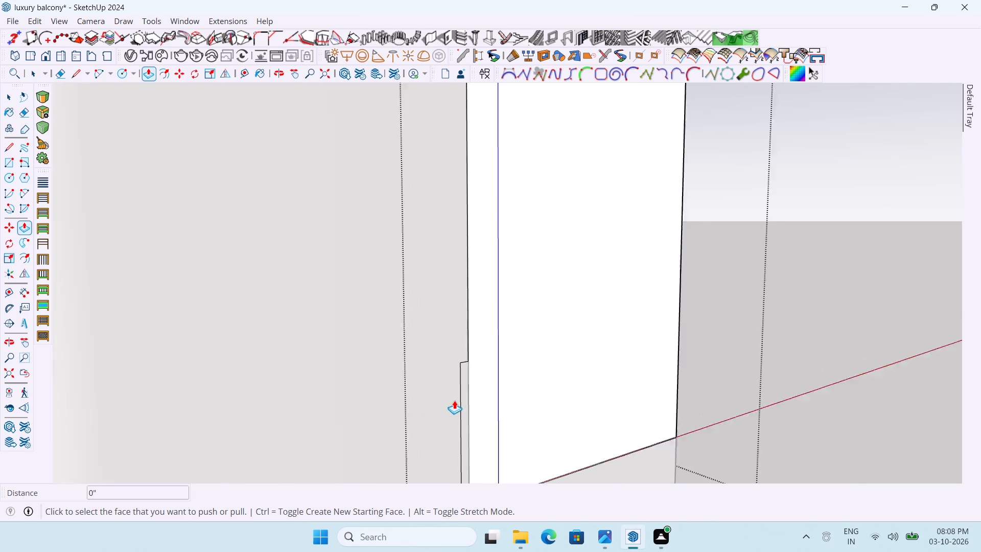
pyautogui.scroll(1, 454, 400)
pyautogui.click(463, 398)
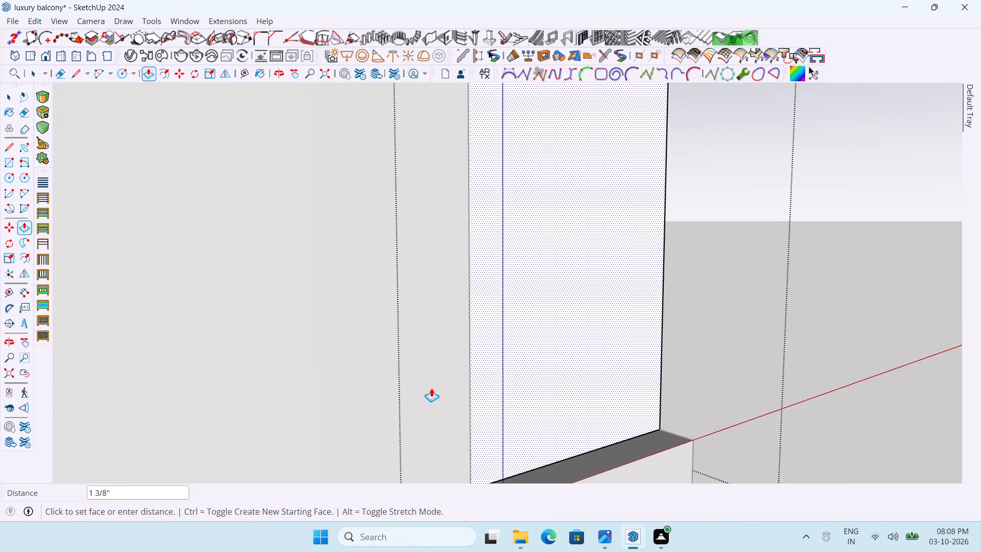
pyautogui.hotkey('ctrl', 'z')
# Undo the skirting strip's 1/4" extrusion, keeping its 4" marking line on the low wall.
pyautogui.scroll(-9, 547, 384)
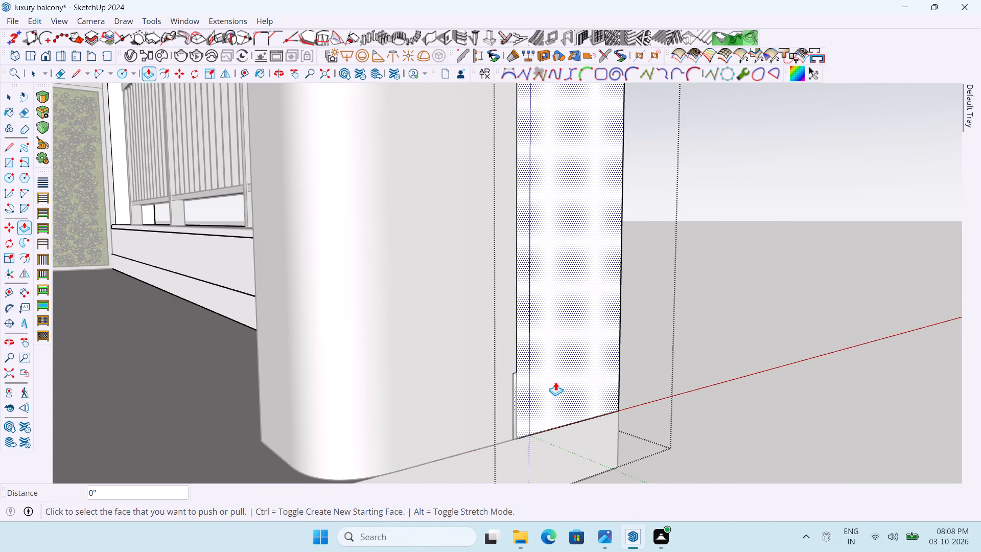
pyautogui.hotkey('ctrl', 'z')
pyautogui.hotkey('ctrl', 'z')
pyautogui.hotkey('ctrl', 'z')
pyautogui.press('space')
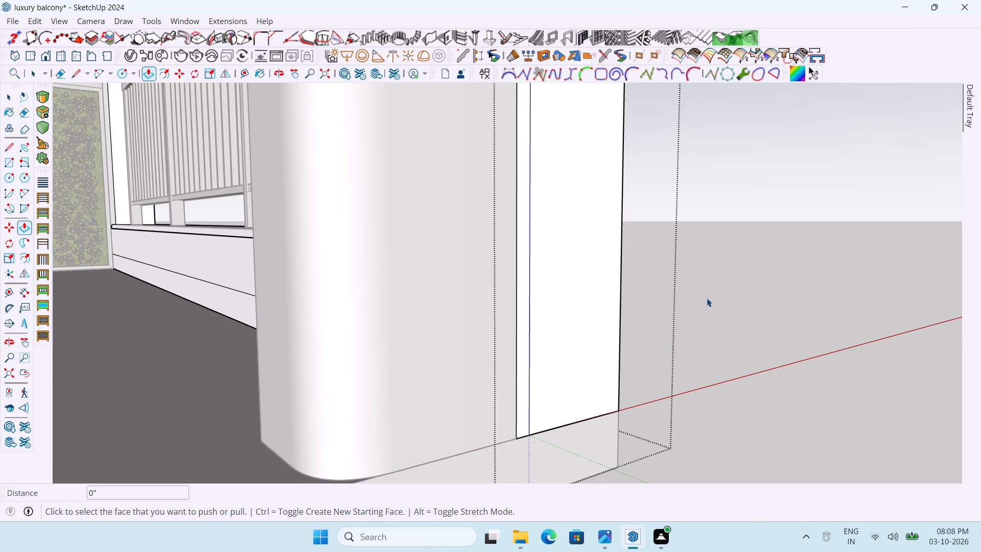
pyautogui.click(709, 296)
# Draw a vertical line closing the skirting strip's end where the low railing wall meets the arch column.
pyautogui.scroll(-5, 709, 296)
pyautogui.moveTo(483, 343); pyautogui.dragTo(621, 418, button='middle')
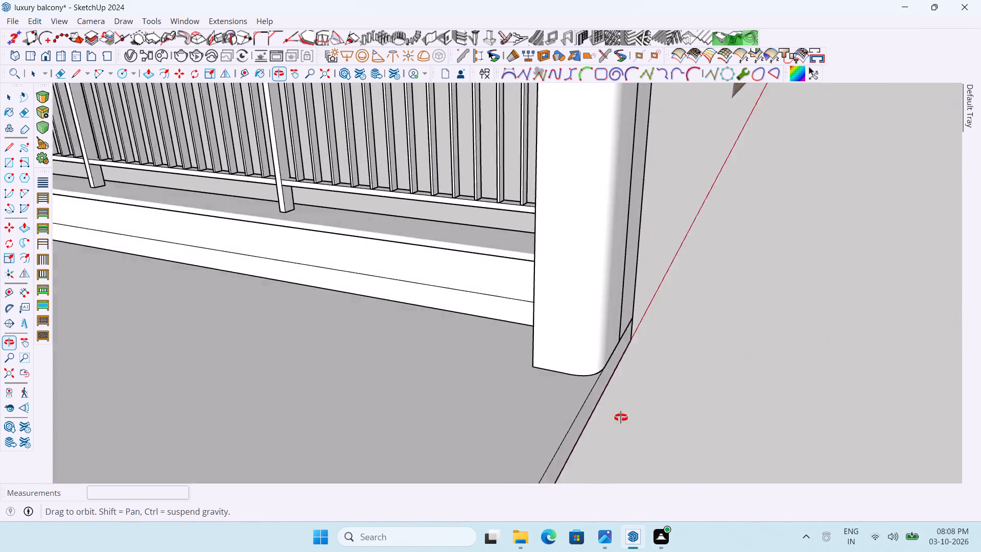
pyautogui.moveTo(621, 418); pyautogui.dragTo(752, 372, button='middle')
pyautogui.scroll(4, 407, 305)
pyautogui.doubleClick(479, 298)
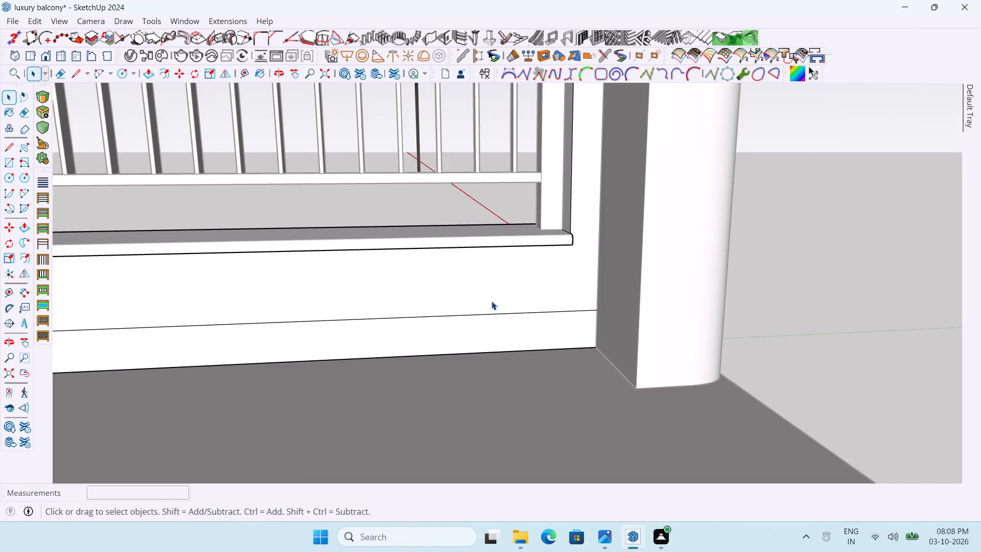
pyautogui.scroll(2, 578, 317)
pyautogui.press('l')
pyautogui.scroll(3, 580, 317)
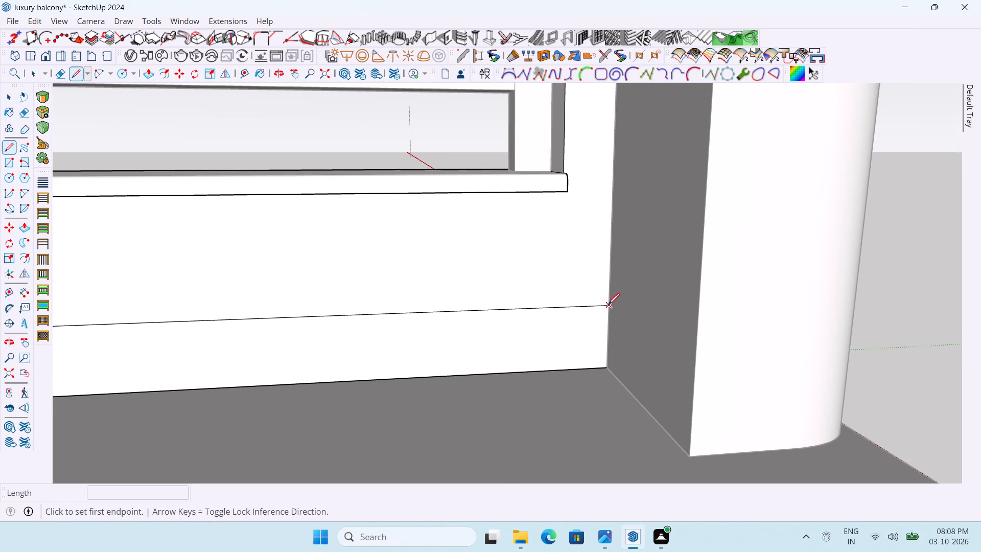
pyautogui.click(608, 305)
pyautogui.click(609, 372)
pyautogui.scroll(-5, 560, 324)
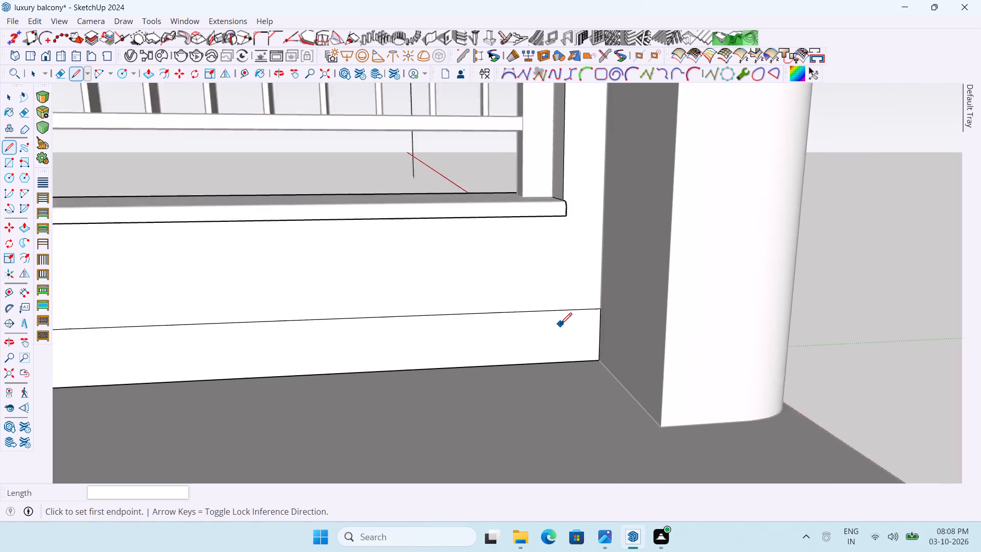
pyautogui.scroll(-5, 560, 324)
pyautogui.press('space')
# Push/pull the skirting strip below the railing outward by 1/4" and leave the wall group.
pyautogui.moveTo(741, 344); pyautogui.dragTo(718, 346, button='middle')
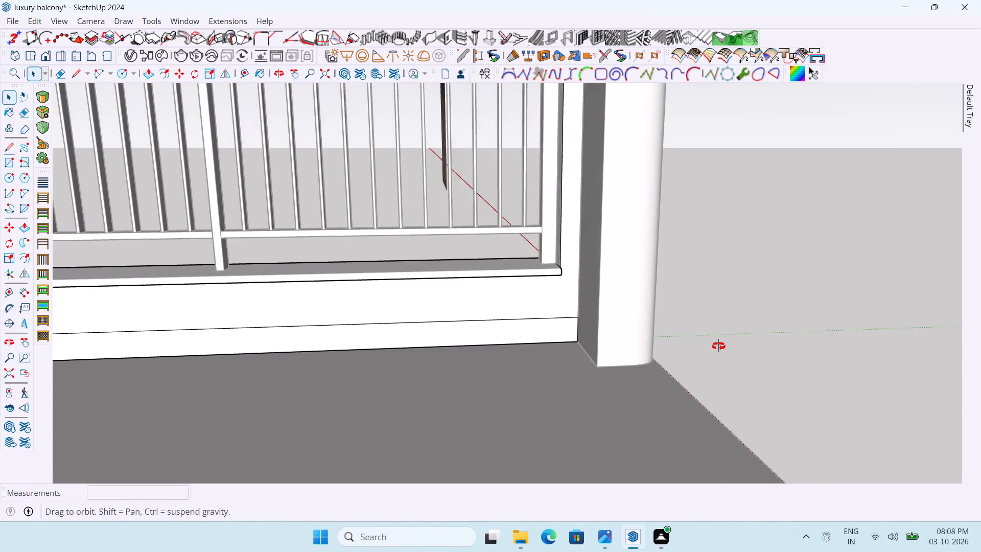
pyautogui.moveTo(718, 346); pyautogui.dragTo(569, 351, button='middle')
pyautogui.scroll(-4, 594, 370)
pyautogui.press('p')
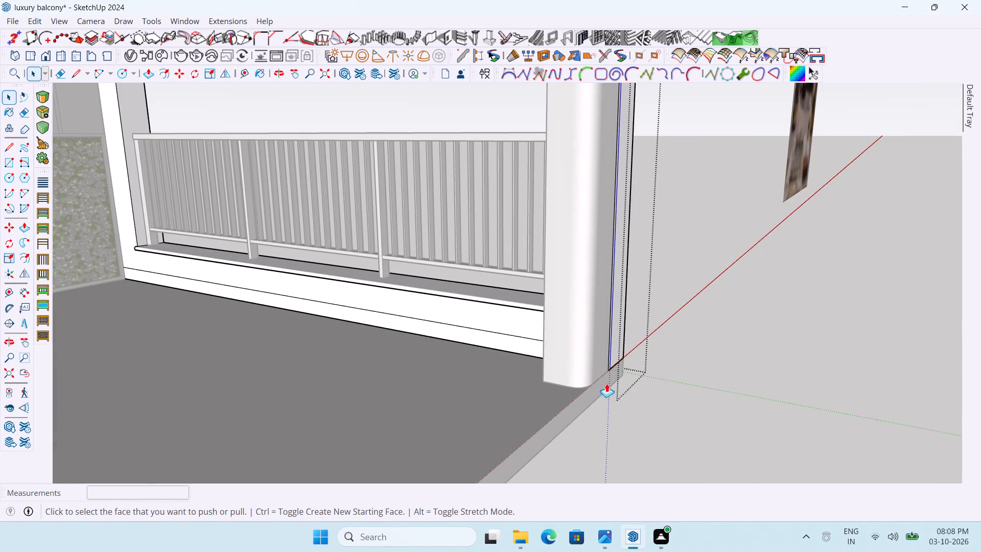
pyautogui.click(517, 341)
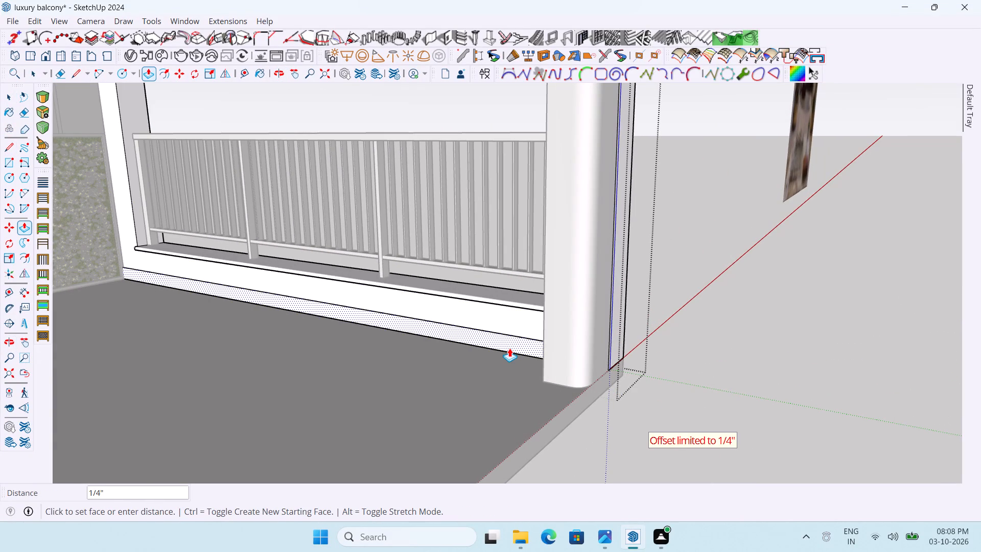
pyautogui.click(509, 348)
pyautogui.press('space')
pyautogui.click(708, 372)
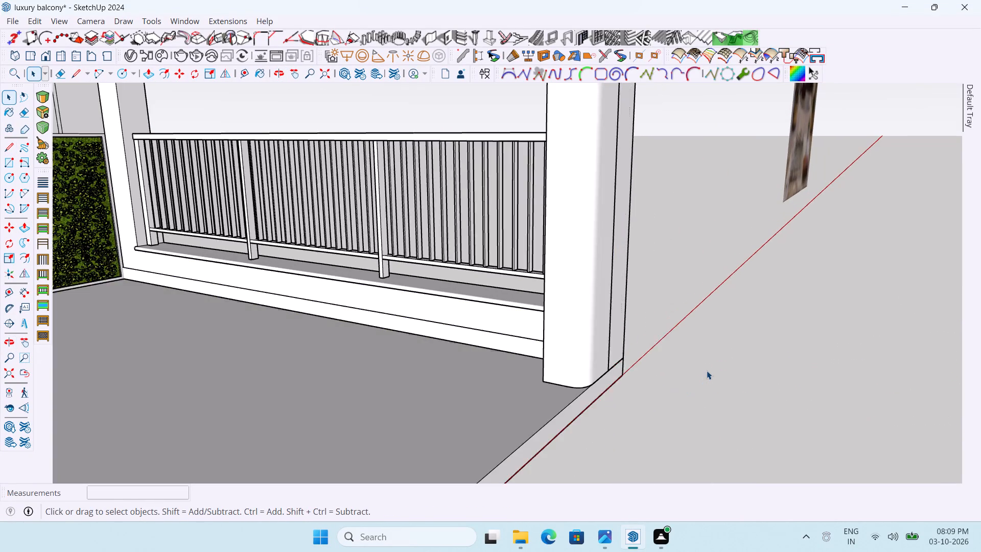
# Examine the skirting along the railing wall and the whole balcony, comparing them with the reference image's floor area.
pyautogui.moveTo(707, 371); pyautogui.dragTo(668, 443, button='middle')
pyautogui.scroll(9, 394, 409)
pyautogui.scroll(-7, 423, 381)
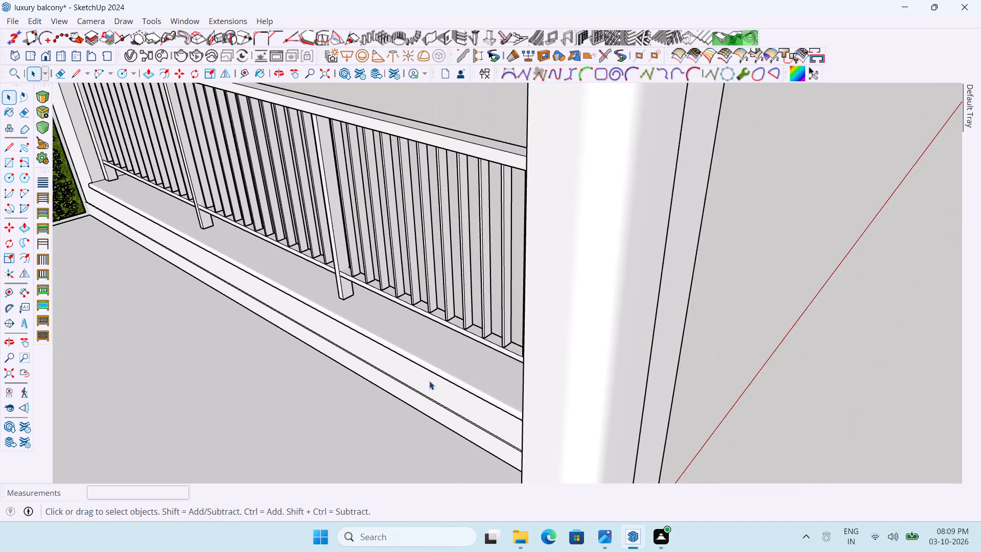
pyautogui.scroll(-6, 449, 376)
pyautogui.scroll(-4, 638, 284)
pyautogui.scroll(1, 616, 376)
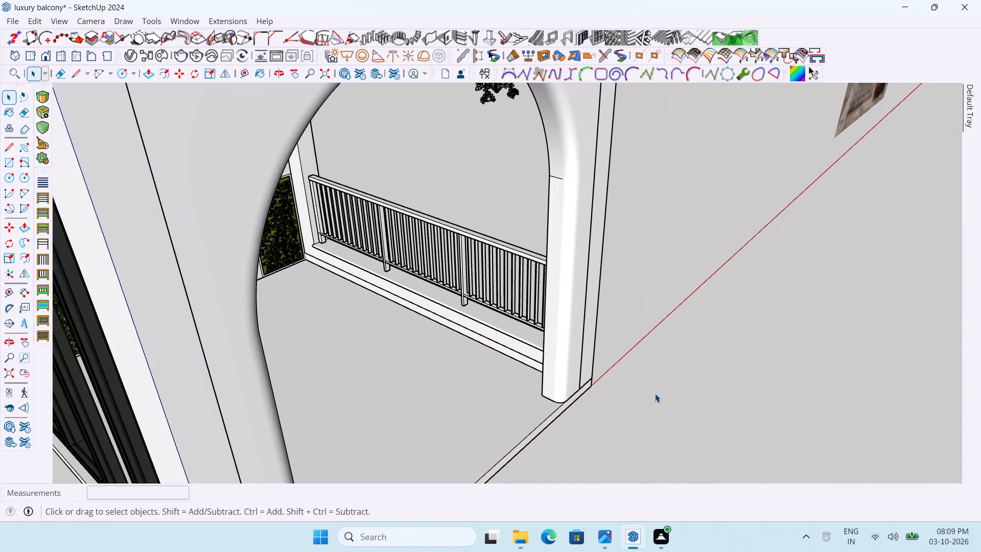
pyautogui.moveTo(655, 394); pyautogui.dragTo(608, 344, button='middle')
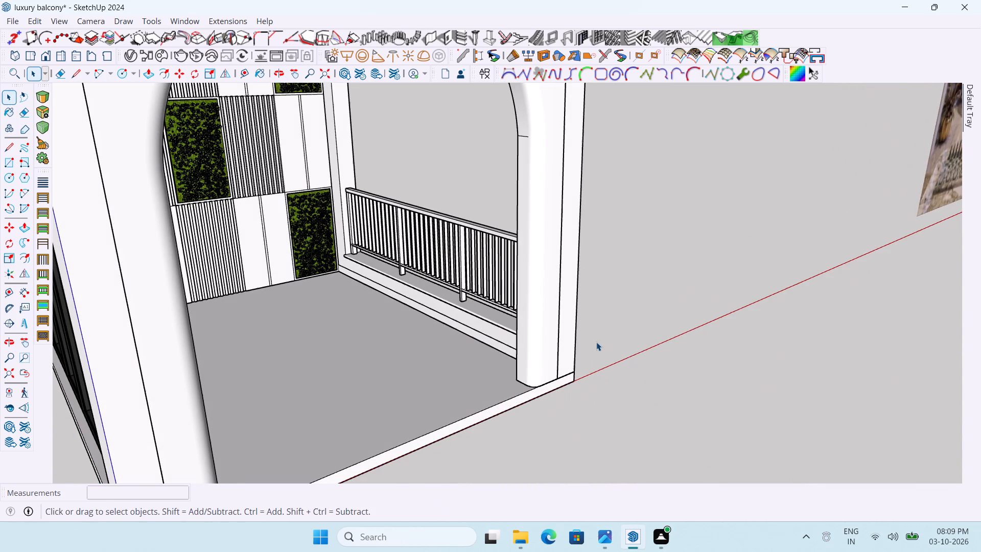
pyautogui.scroll(-4, 618, 363)
pyautogui.moveTo(617, 360); pyautogui.dragTo(580, 299, button='middle')
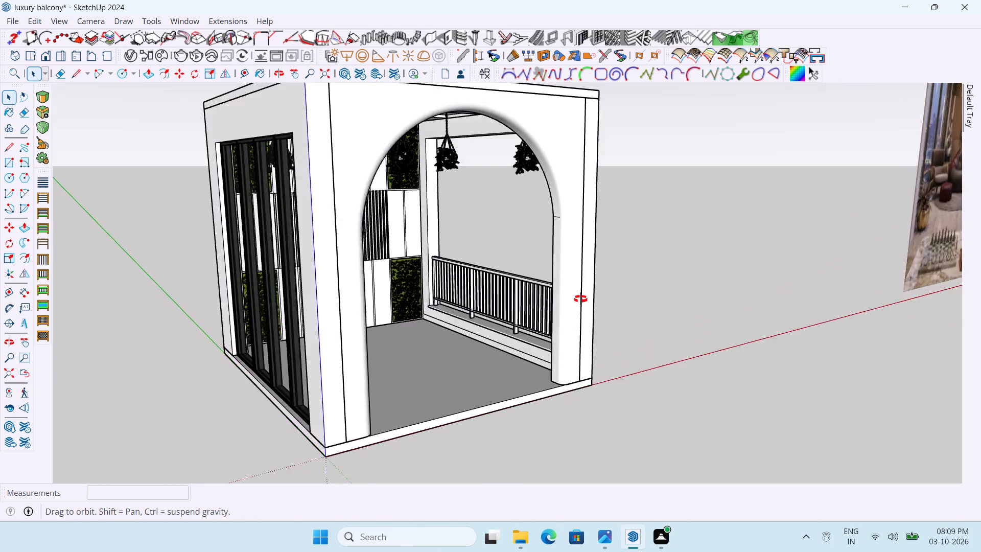
pyautogui.moveTo(580, 299); pyautogui.dragTo(432, 313, button='middle')
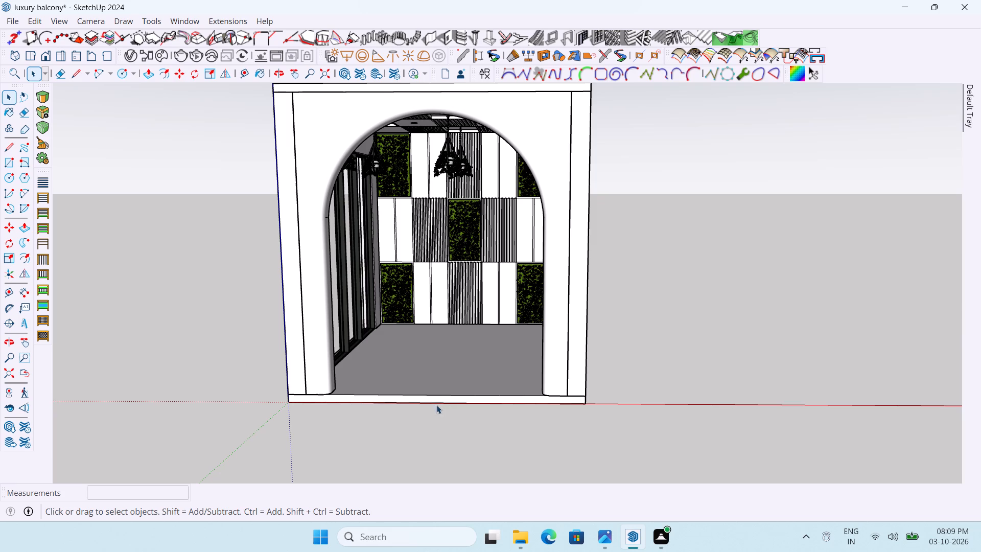
pyautogui.scroll(-14, 301, 380)
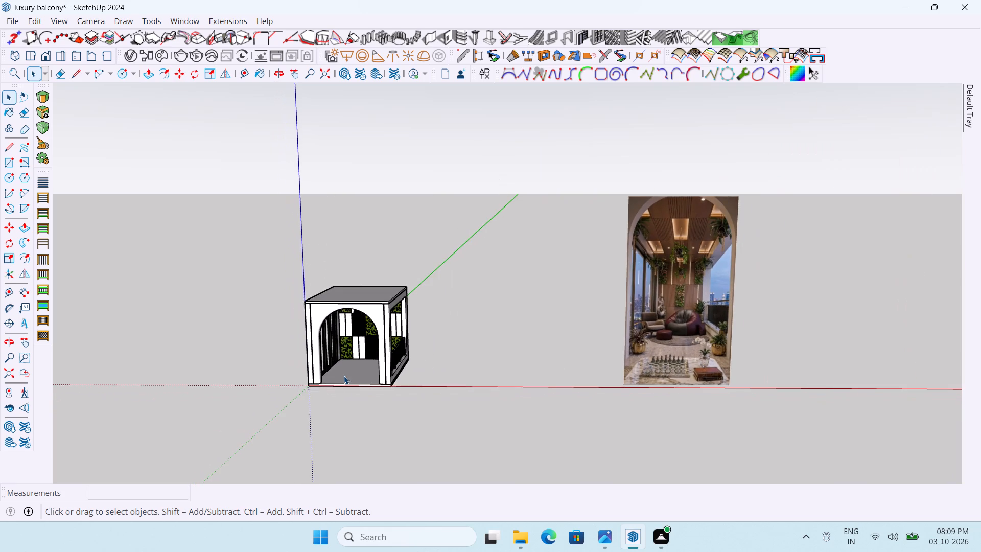
pyautogui.scroll(4, 712, 300)
pyautogui.scroll(11, 676, 338)
pyautogui.scroll(-5, 682, 308)
pyautogui.scroll(1, 684, 319)
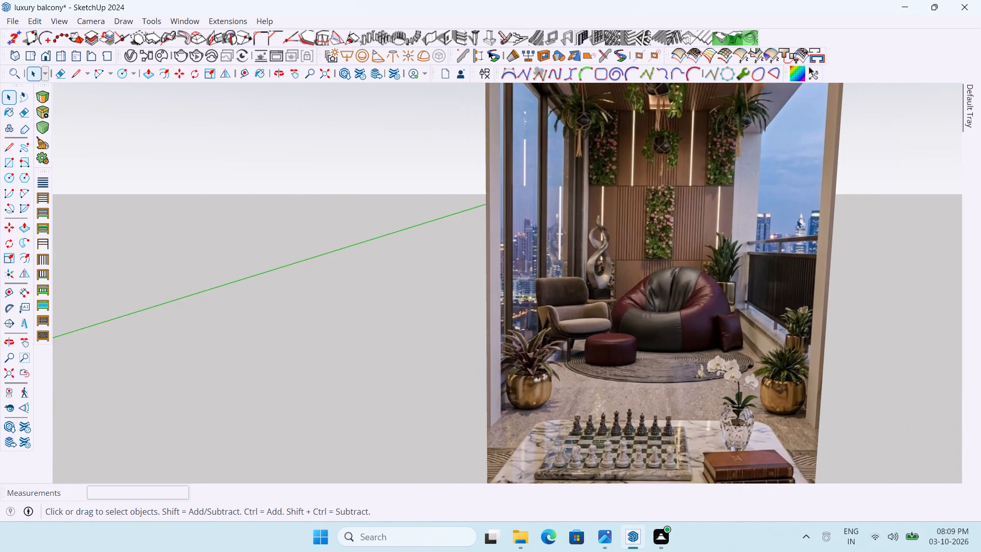
pyautogui.scroll(-5, 787, 209)
pyautogui.scroll(-4, 674, 259)
pyautogui.scroll(4, 225, 335)
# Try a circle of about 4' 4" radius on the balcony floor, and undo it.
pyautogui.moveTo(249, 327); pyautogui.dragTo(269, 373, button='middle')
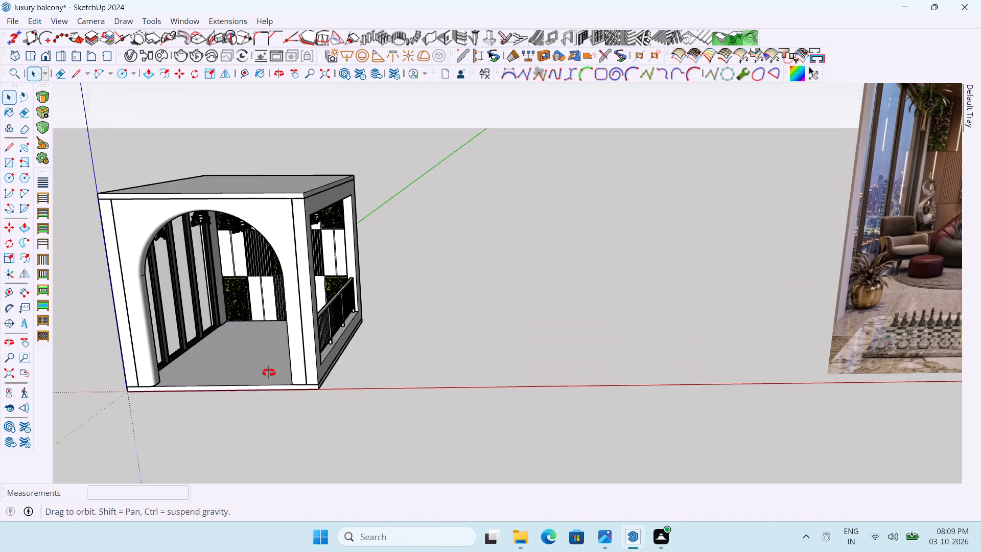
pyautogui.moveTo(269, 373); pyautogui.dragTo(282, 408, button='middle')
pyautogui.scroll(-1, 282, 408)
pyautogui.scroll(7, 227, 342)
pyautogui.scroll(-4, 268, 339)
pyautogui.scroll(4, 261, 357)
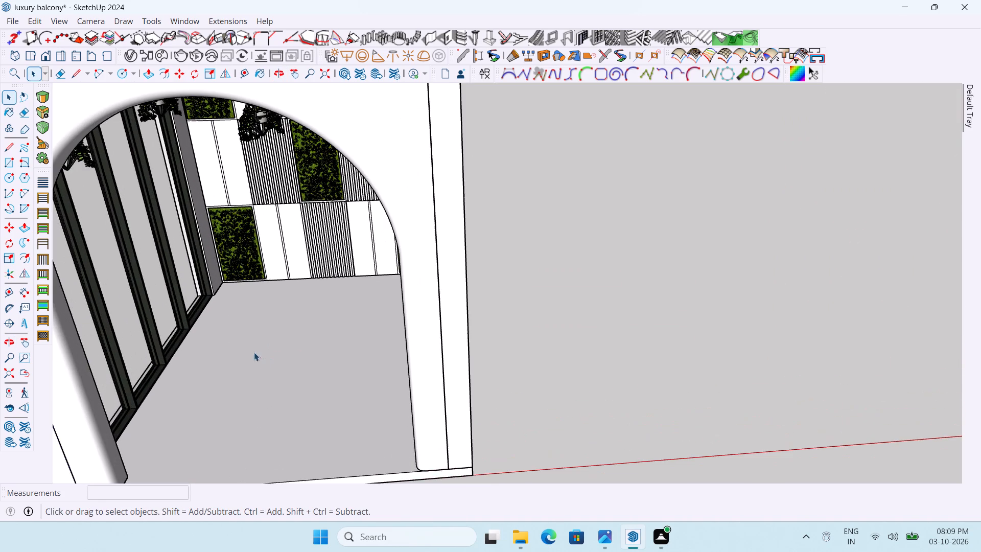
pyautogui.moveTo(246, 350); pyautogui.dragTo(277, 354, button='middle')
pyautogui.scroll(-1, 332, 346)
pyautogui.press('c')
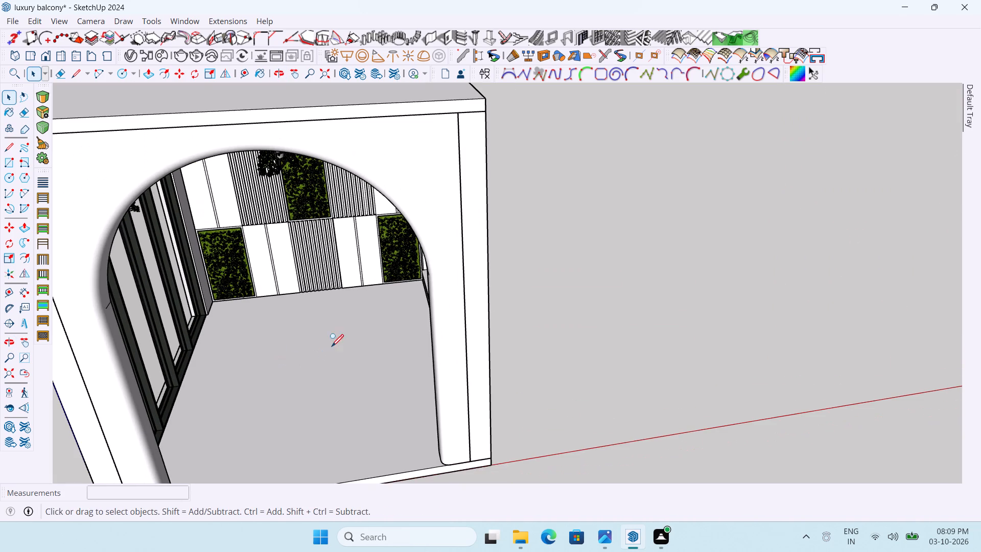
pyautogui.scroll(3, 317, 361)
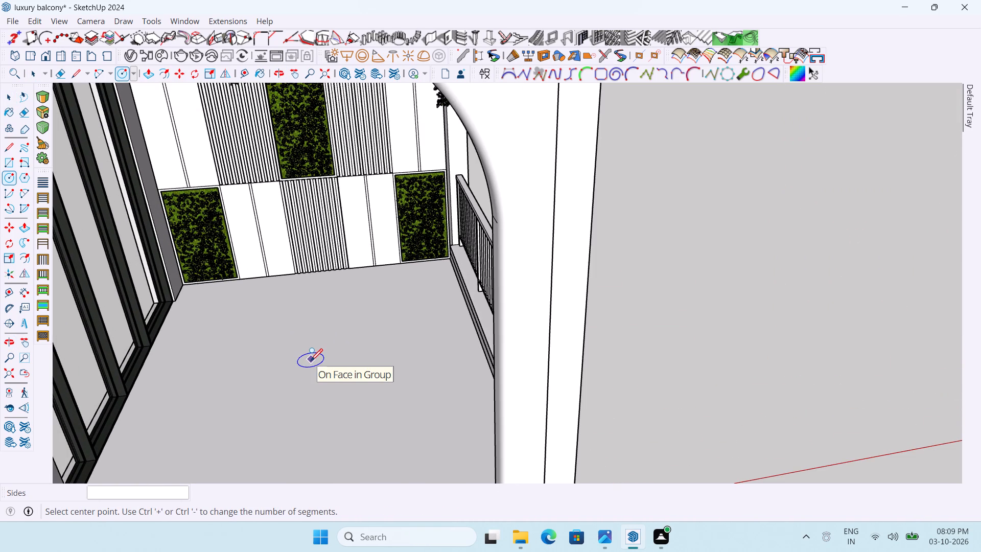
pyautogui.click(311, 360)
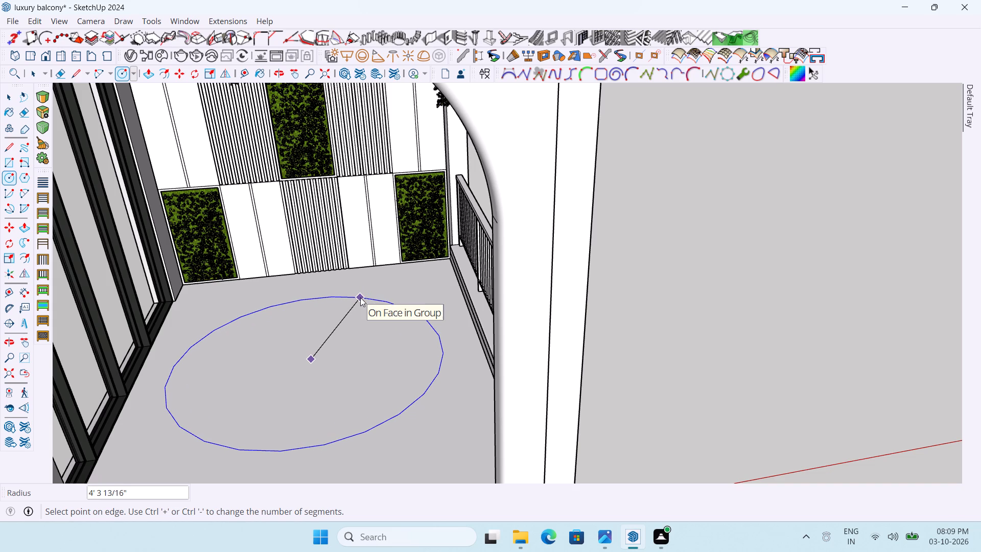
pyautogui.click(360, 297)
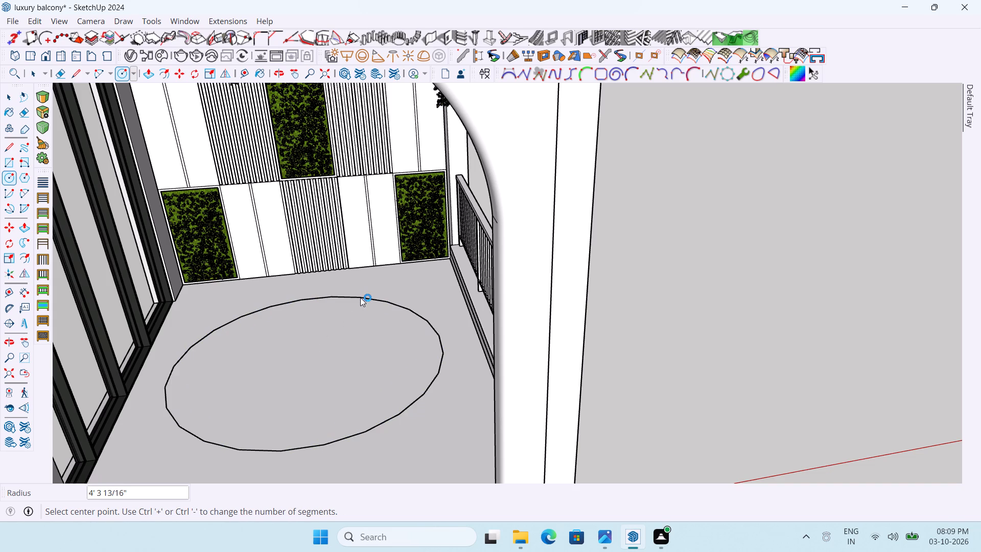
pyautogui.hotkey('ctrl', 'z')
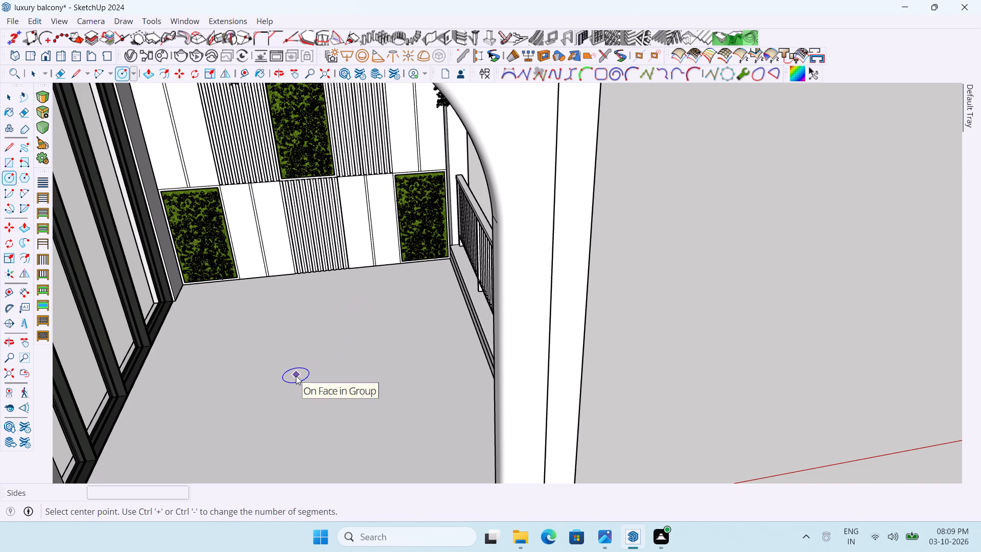
# Draw a circle with a 4' radius and 100 segments in the middle of the balcony floor for the round rug.
pyautogui.press('Escape')
pyautogui.press('c')
pyautogui.click(310, 365)
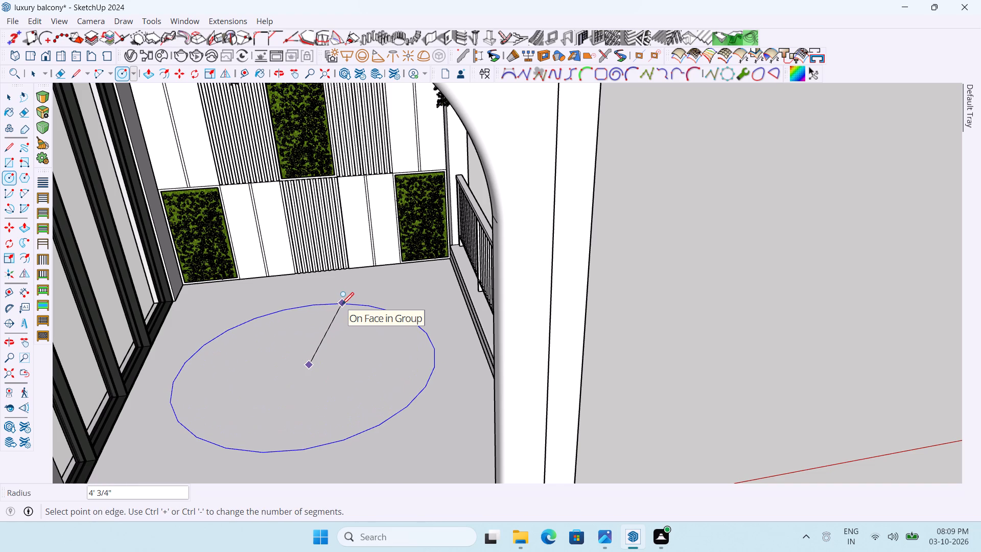
pyautogui.press('4')
pyautogui.press("'")
pyautogui.press('Return')
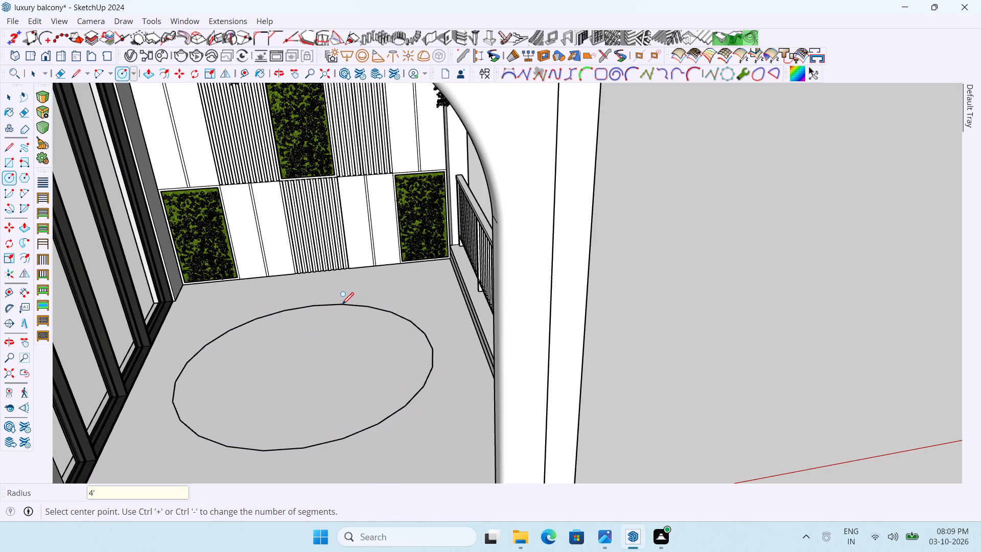
pyautogui.write('100s')
pyautogui.press('Return')
# Push/pull the floor circle upward by 0.5" to give the round rug its thickness.
pyautogui.scroll(-4, 453, 291)
pyautogui.press('p')
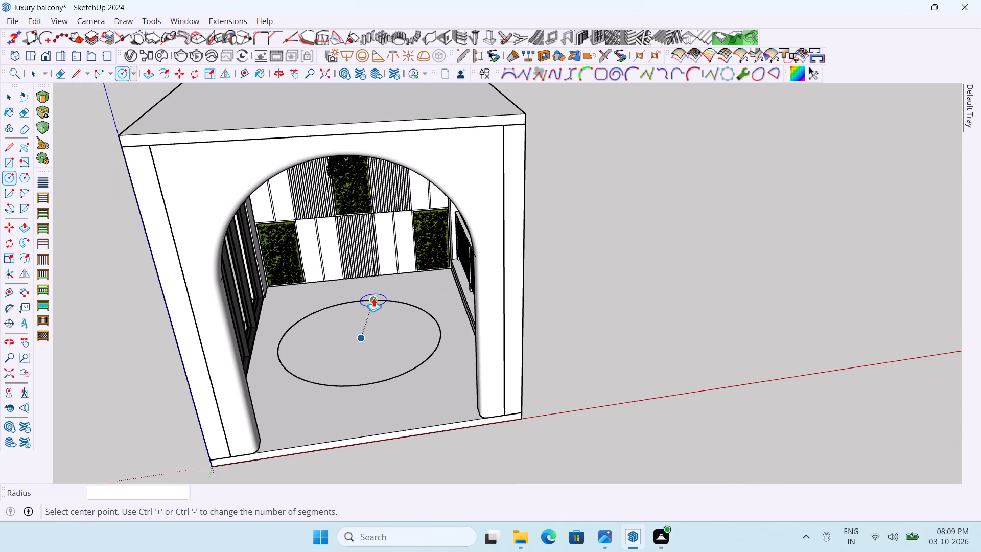
pyautogui.scroll(2, 360, 329)
pyautogui.click(360, 329)
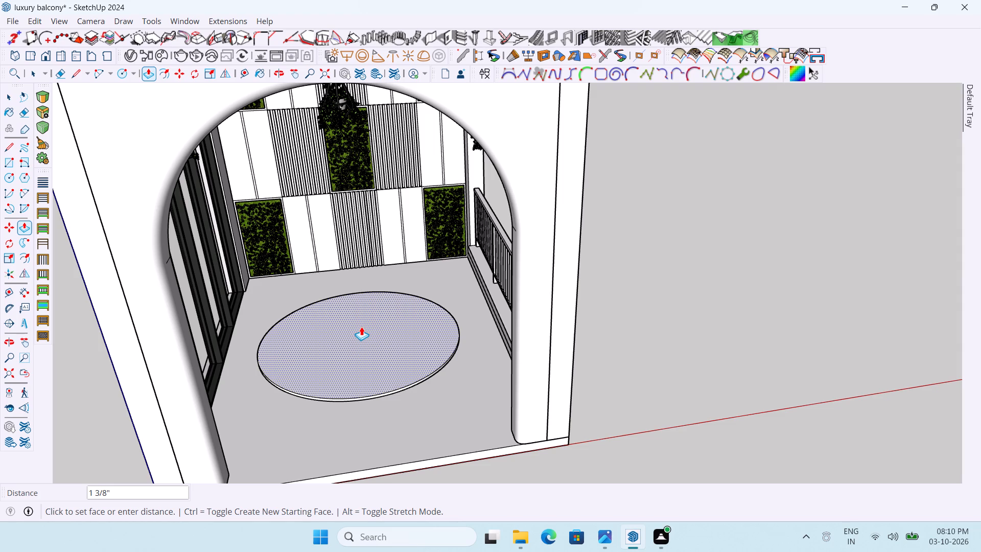
pyautogui.scroll(3, 361, 327)
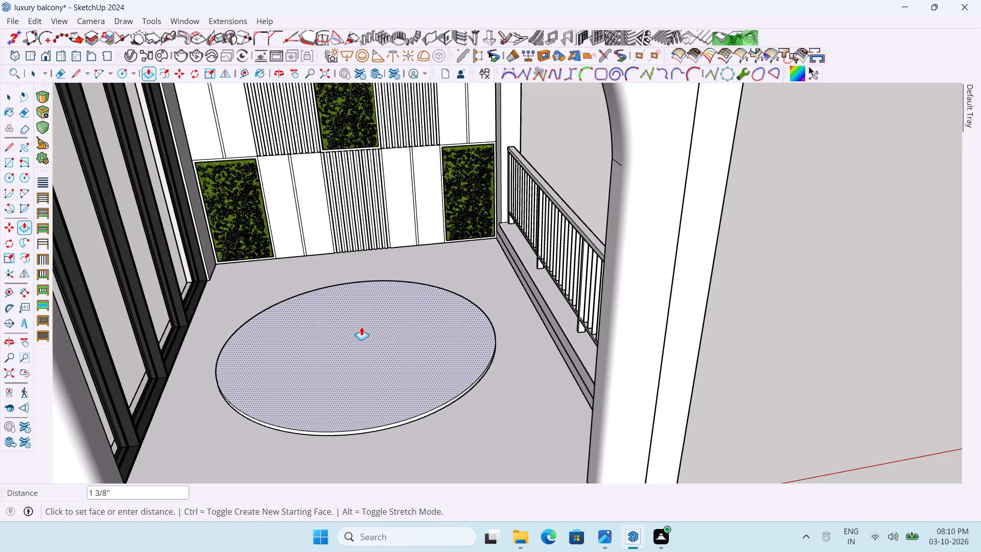
pyautogui.press('Escape')
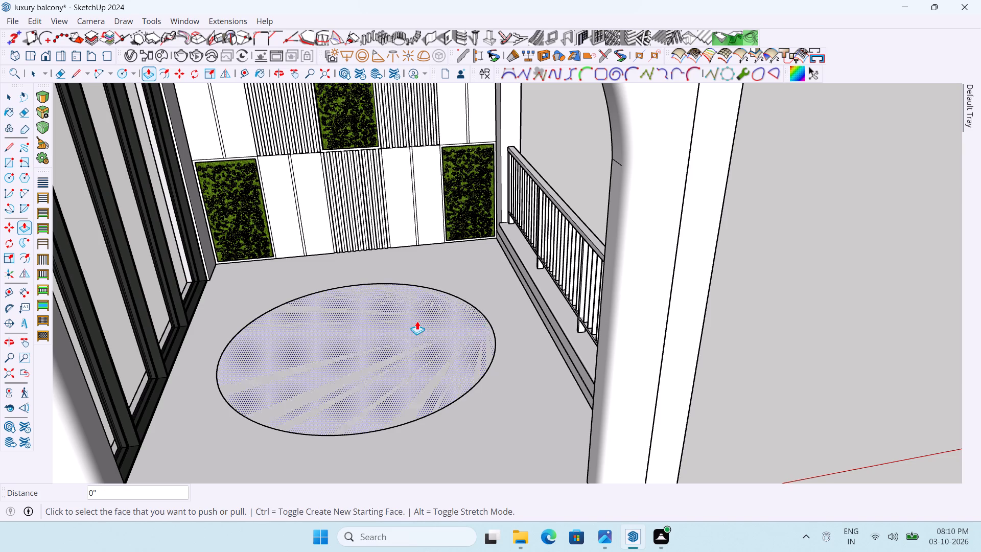
pyautogui.click(434, 330)
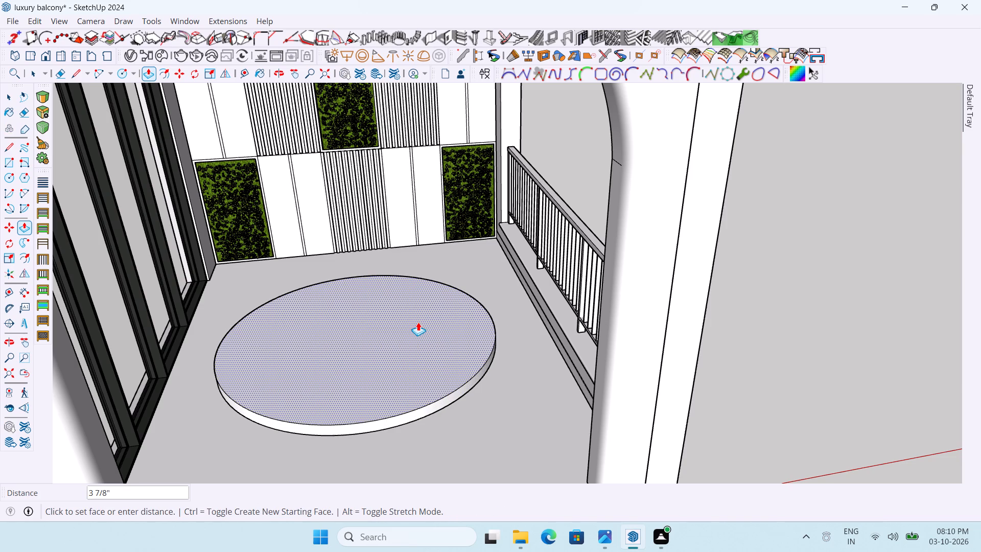
pyautogui.press('Escape')
pyautogui.click(404, 376)
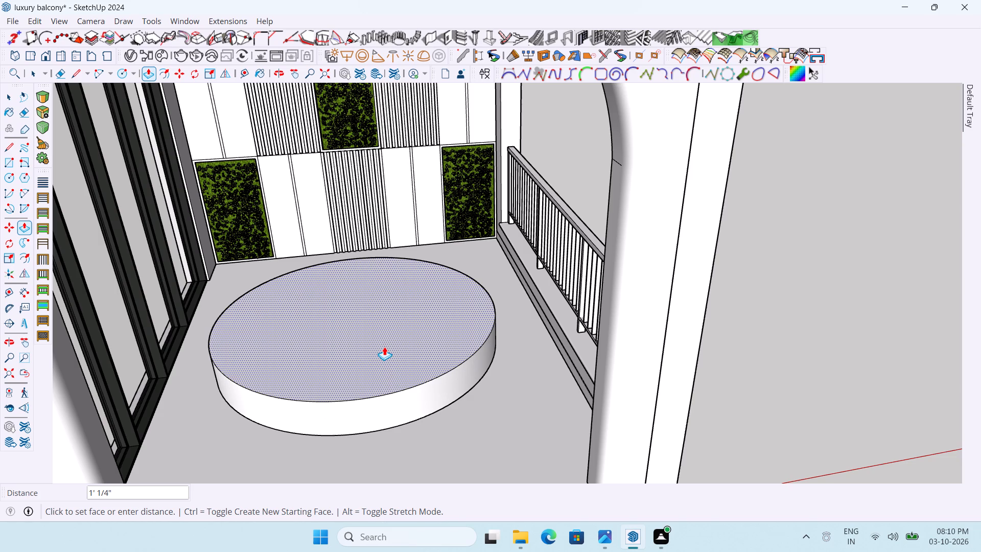
pyautogui.write('0.5')
pyautogui.press('Return')
pyautogui.scroll(2, 390, 378)
pyautogui.scroll(-3, 411, 354)
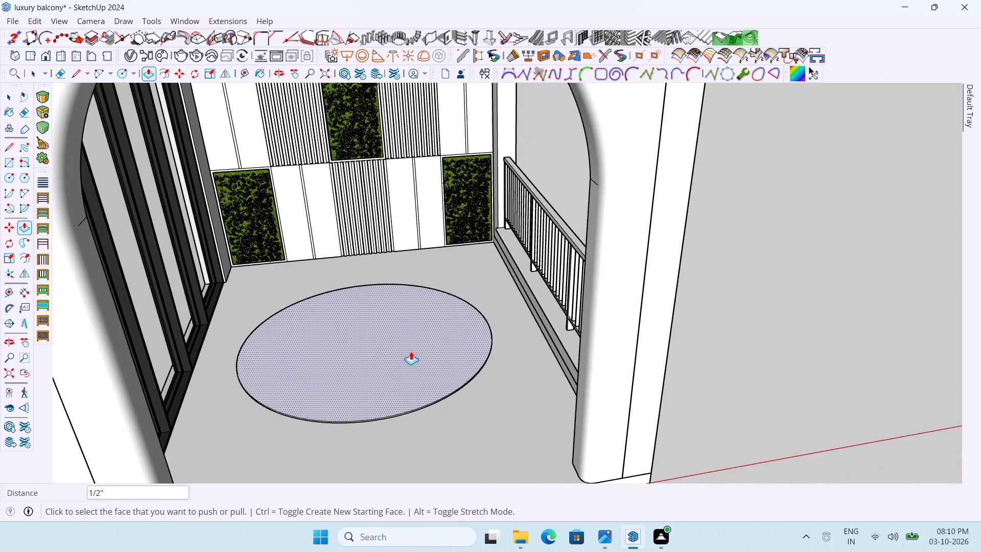
pyautogui.scroll(-1, 412, 351)
pyautogui.moveTo(412, 351); pyautogui.dragTo(360, 336, button='middle')
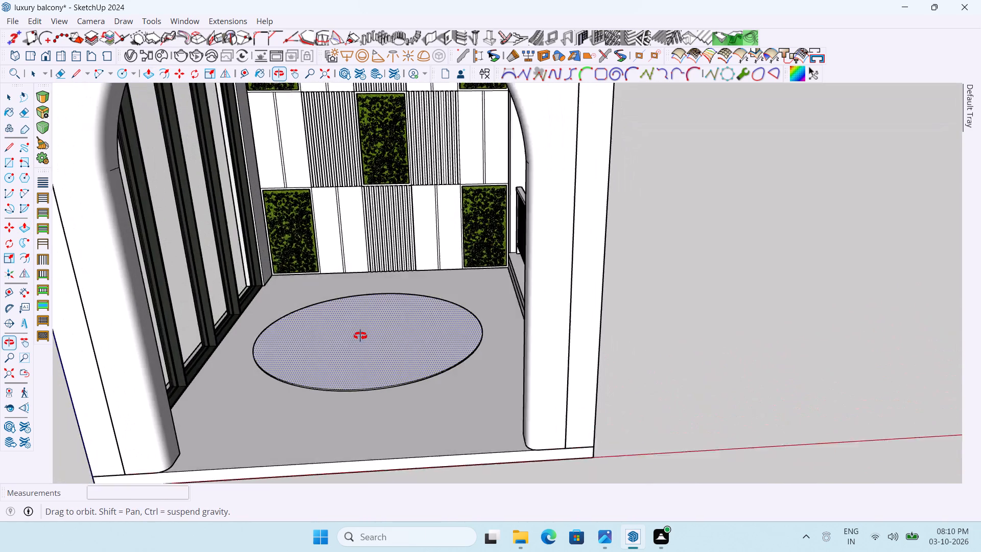
pyautogui.moveTo(360, 336); pyautogui.dragTo(357, 340, button='middle')
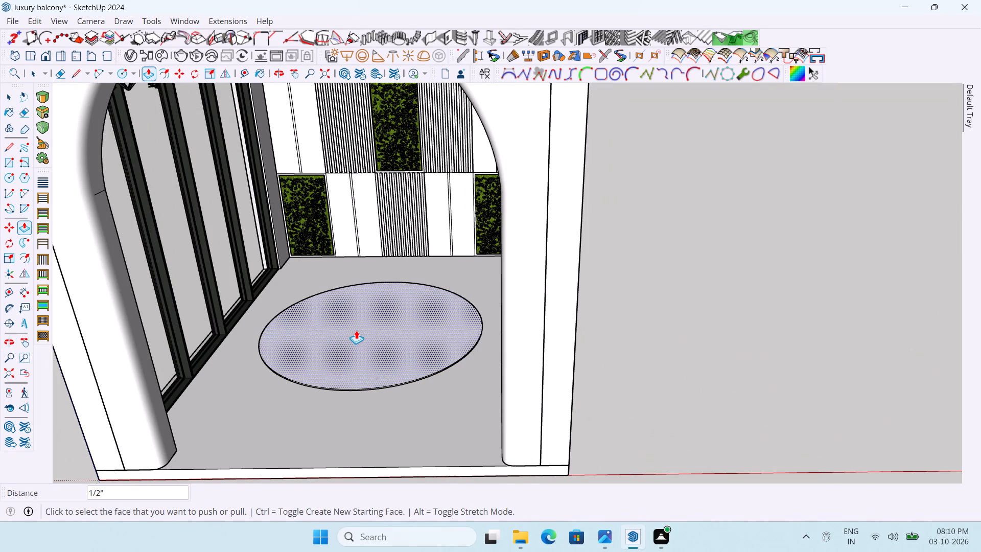
# Copy the round rug's top face about 13' 7" to the side, onto the empty area outside the balcony.
pyautogui.scroll(-2, 577, 316)
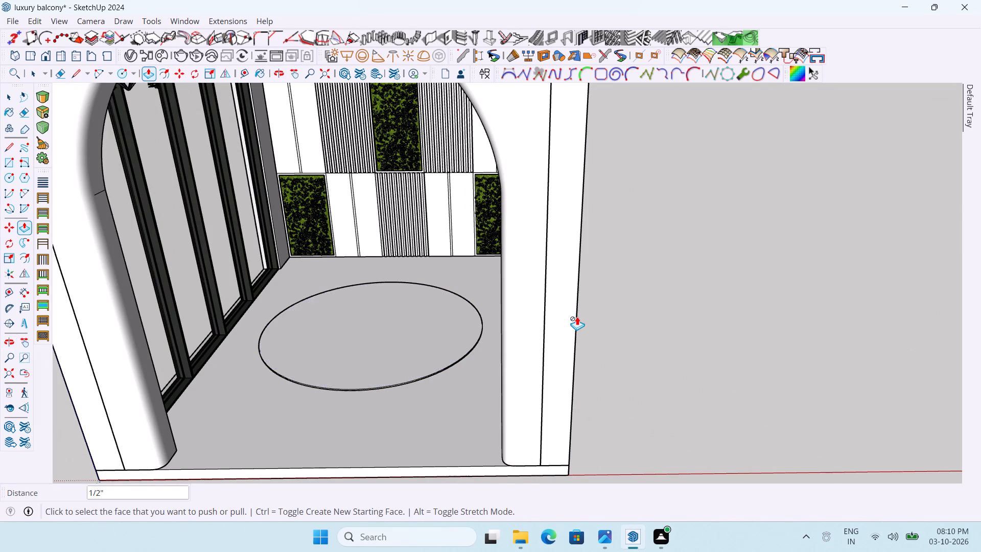
pyautogui.moveTo(626, 354); pyautogui.dragTo(642, 388, button='middle')
pyautogui.scroll(2, 518, 350)
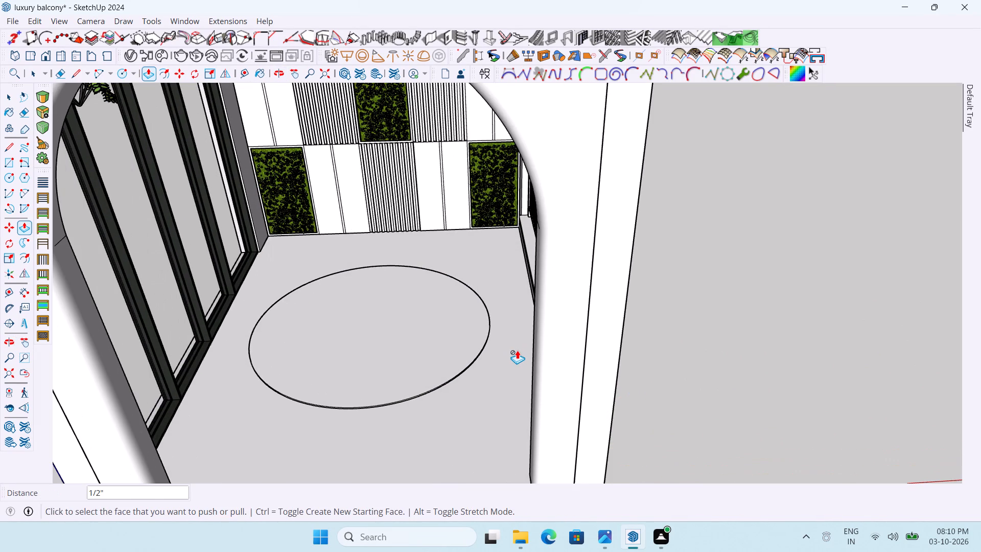
pyautogui.press('space')
pyautogui.click(440, 338)
pyautogui.scroll(3, 440, 338)
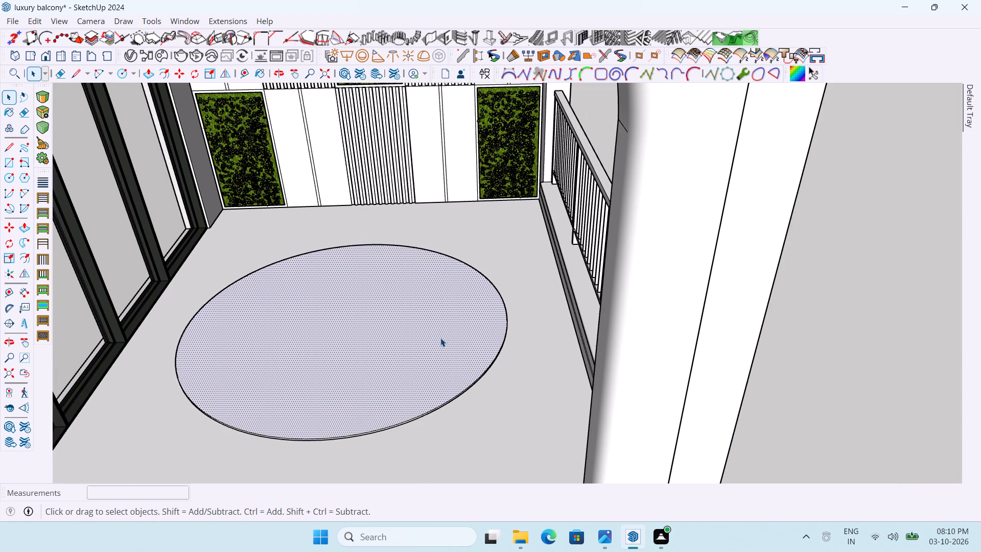
pyautogui.press('m')
pyautogui.keyDown('ctrl'); pyautogui.click(333, 332); pyautogui.keyUp('ctrl')
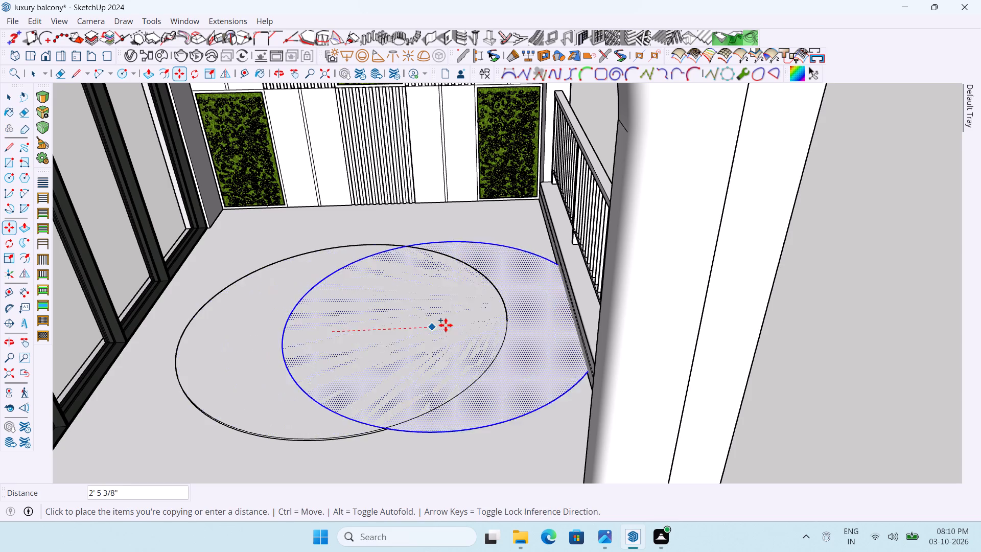
pyautogui.scroll(-6, 449, 325)
pyautogui.click(679, 303)
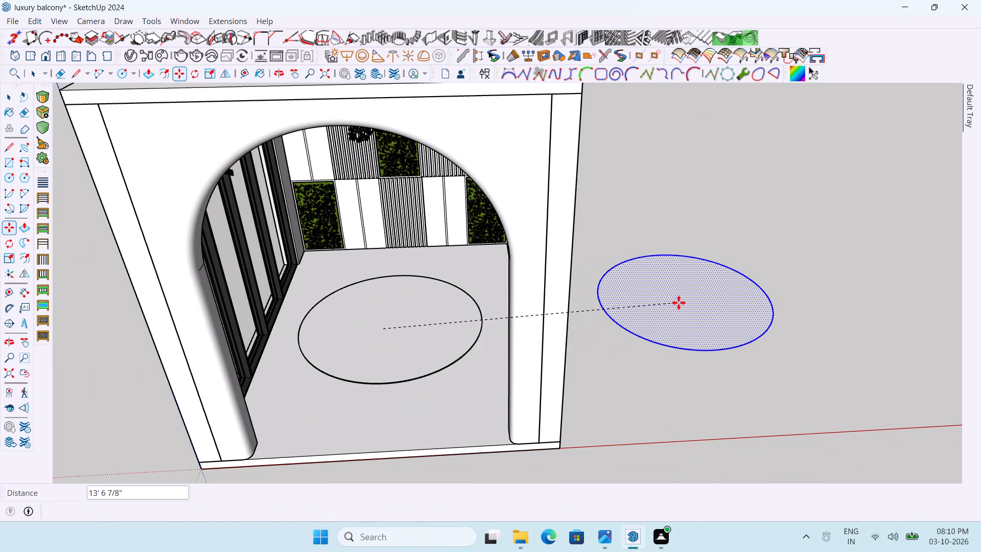
pyautogui.scroll(2, 768, 298)
# Draw a line from the copied circle's edge to its centre, plus a 1" vertical line up from the centre.
pyautogui.press('space')
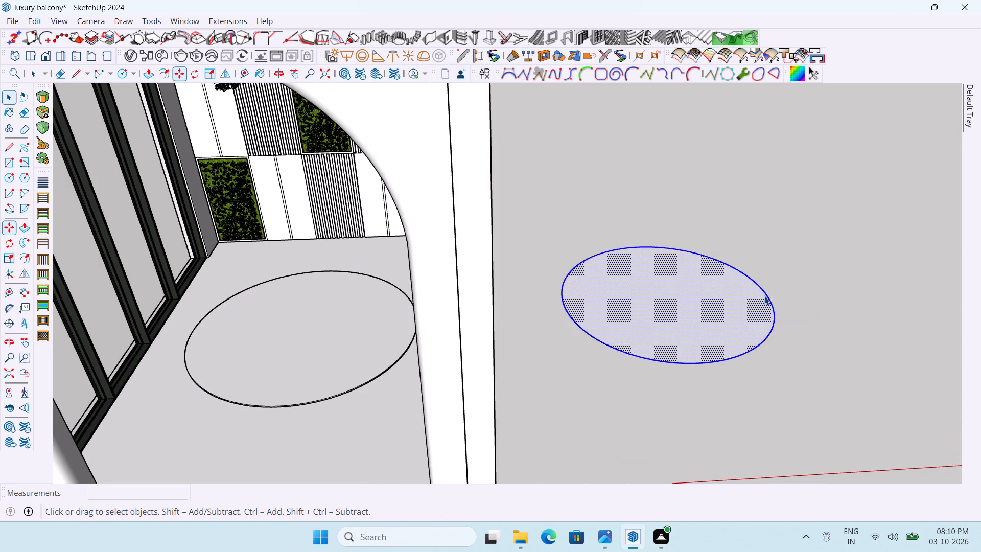
pyautogui.press('l')
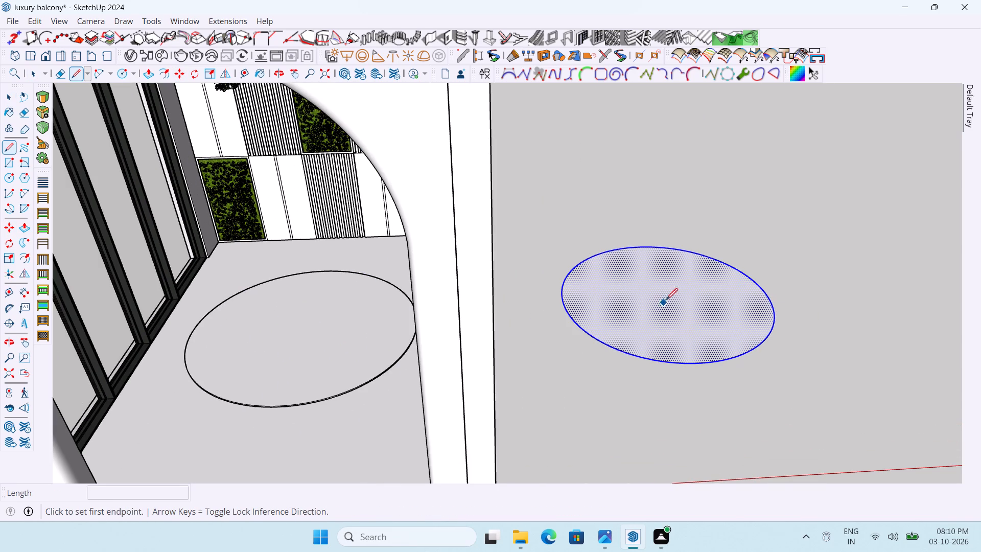
pyautogui.click(768, 305)
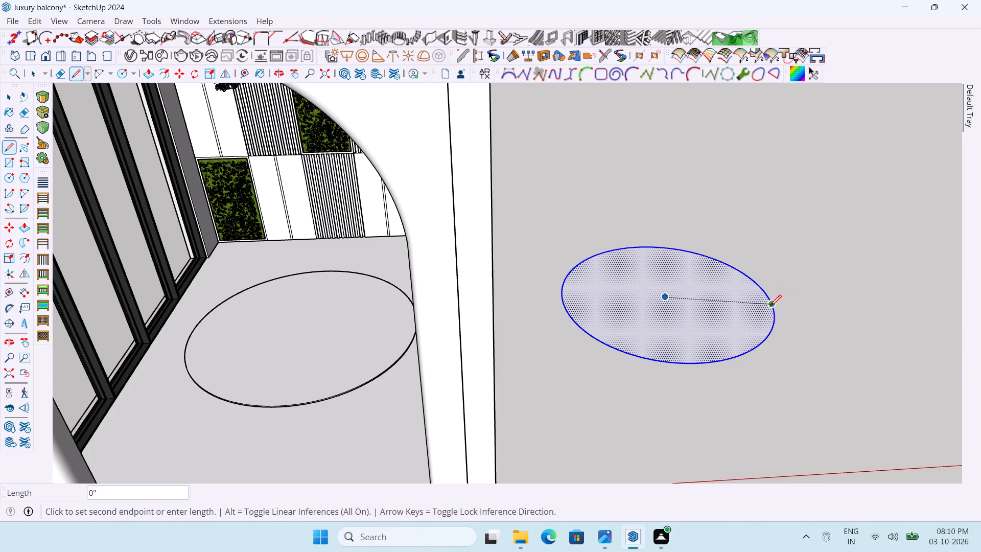
pyautogui.click(670, 297)
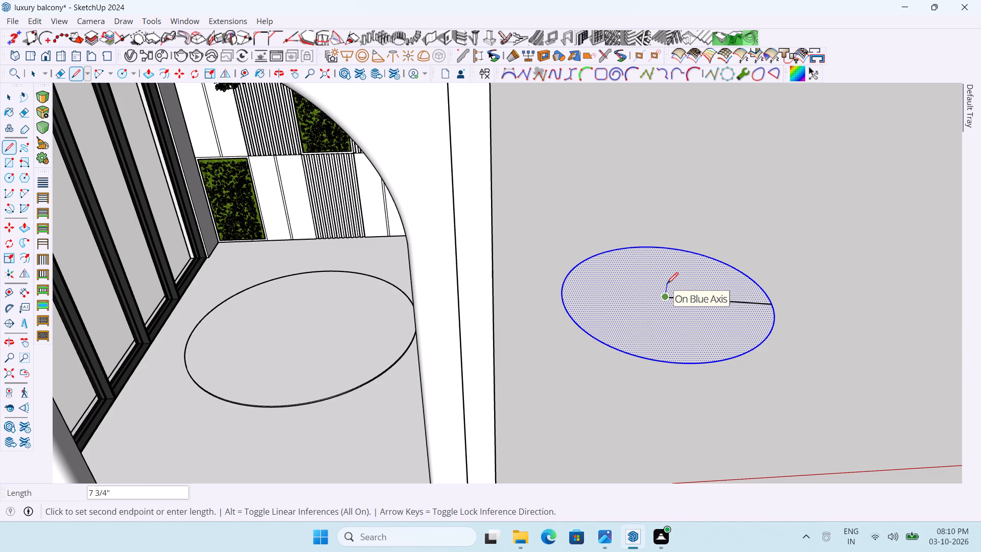
pyautogui.press('Up')
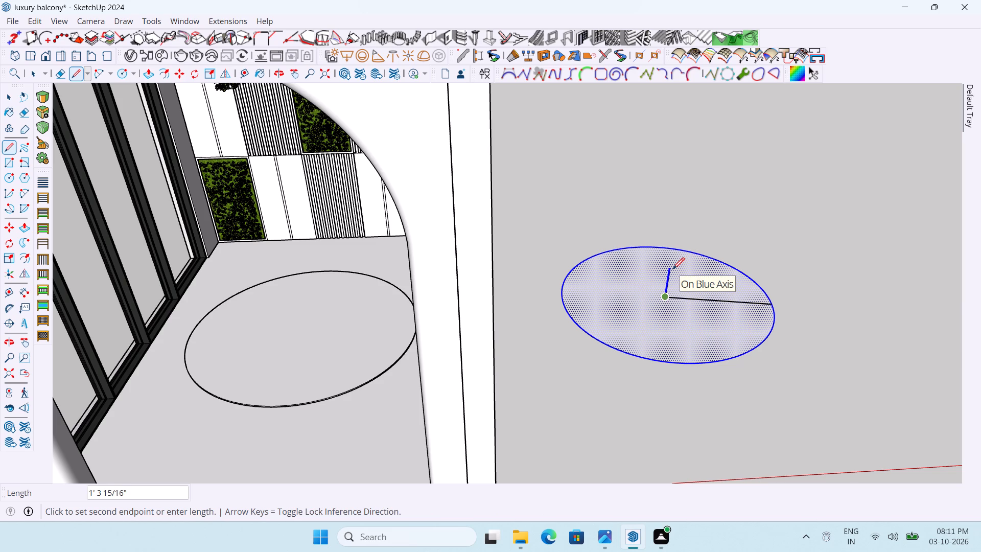
pyautogui.press('1')
pyautogui.press('Return')
pyautogui.scroll(7, 666, 286)
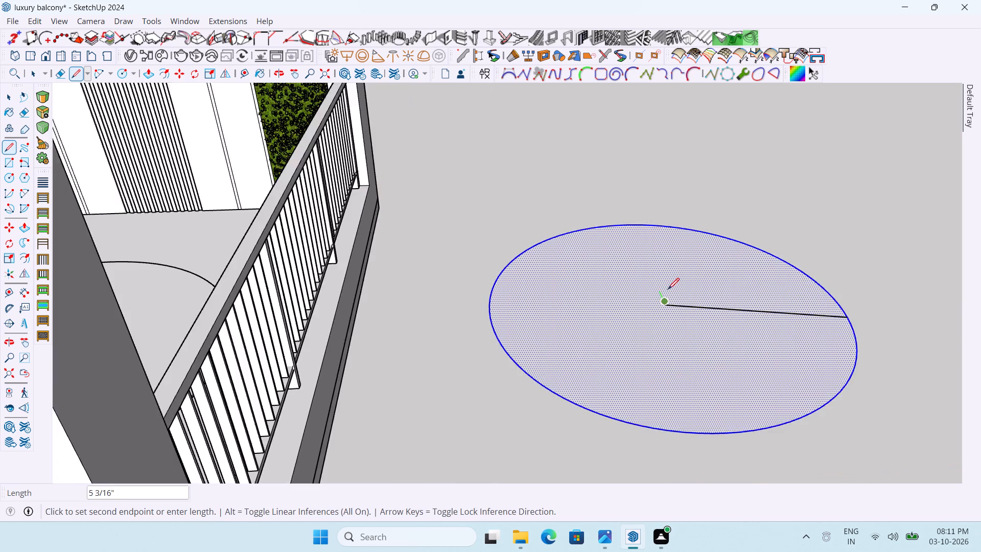
pyautogui.scroll(2, 668, 289)
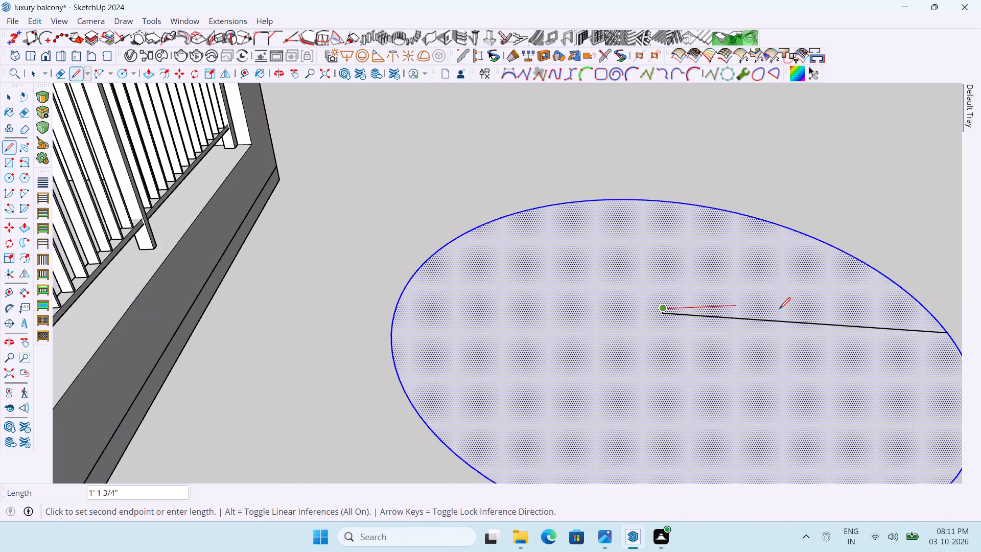
pyautogui.scroll(2, 954, 330)
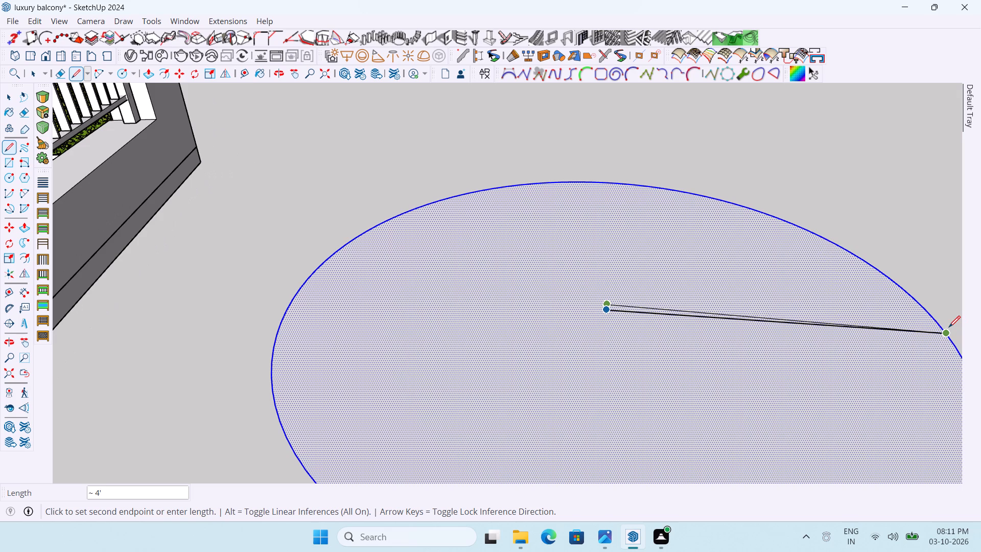
pyautogui.scroll(2, 948, 325)
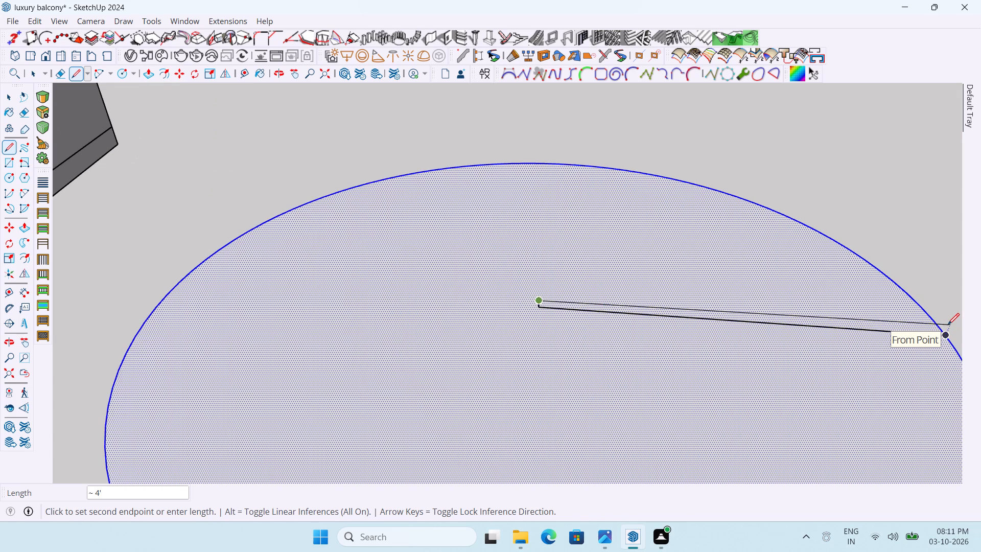
pyautogui.scroll(2, 948, 325)
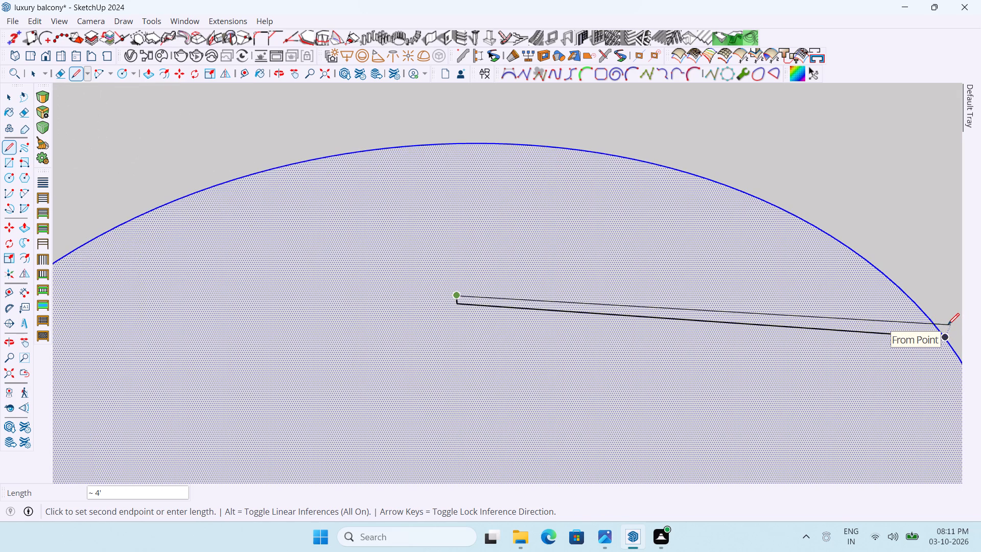
pyautogui.press('Escape')
# Draw a 1" vertical line at the radius line's rim end and join its top to the centre line's top, closing a thin upright strip.
pyautogui.scroll(-4, 596, 284)
pyautogui.scroll(4, 833, 320)
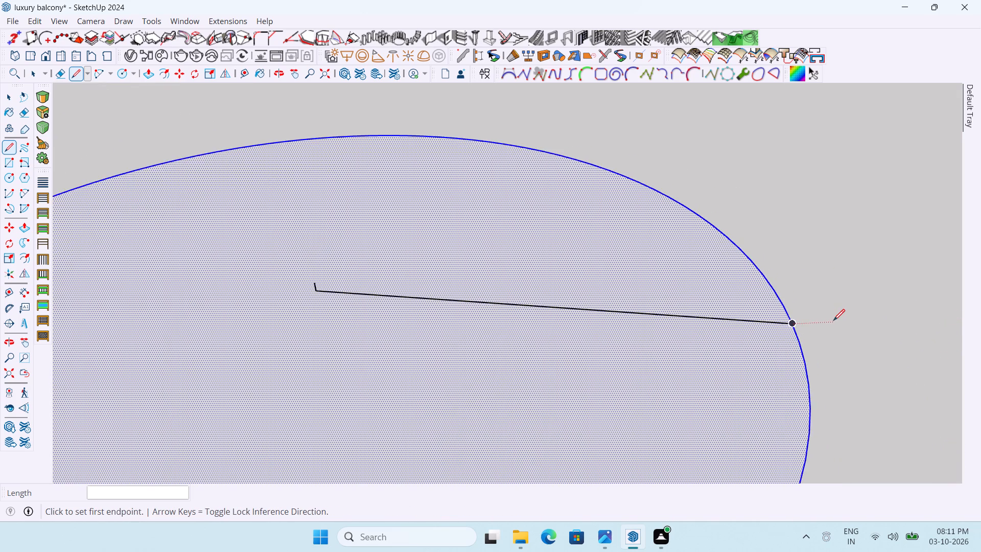
pyautogui.scroll(2, 775, 320)
pyautogui.click(793, 320)
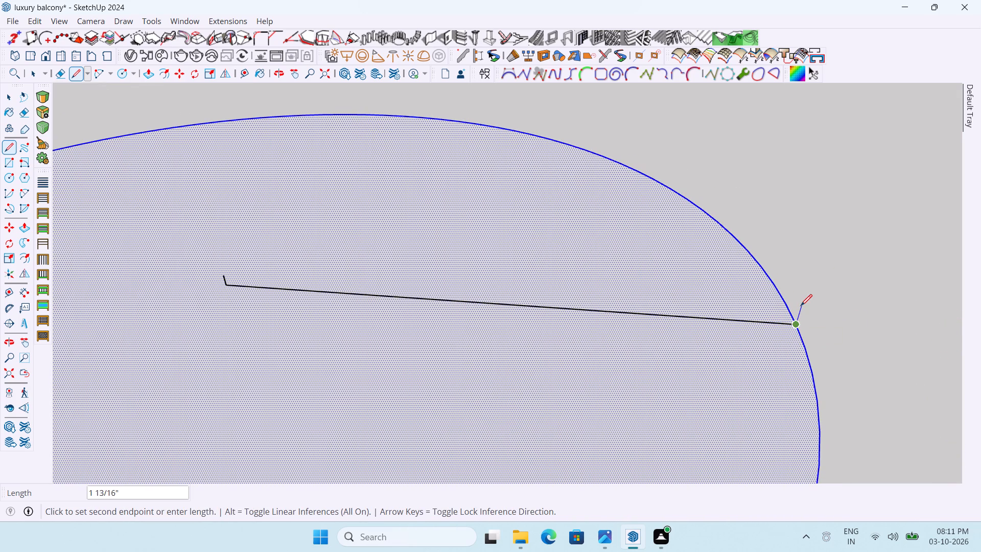
pyautogui.press('Up')
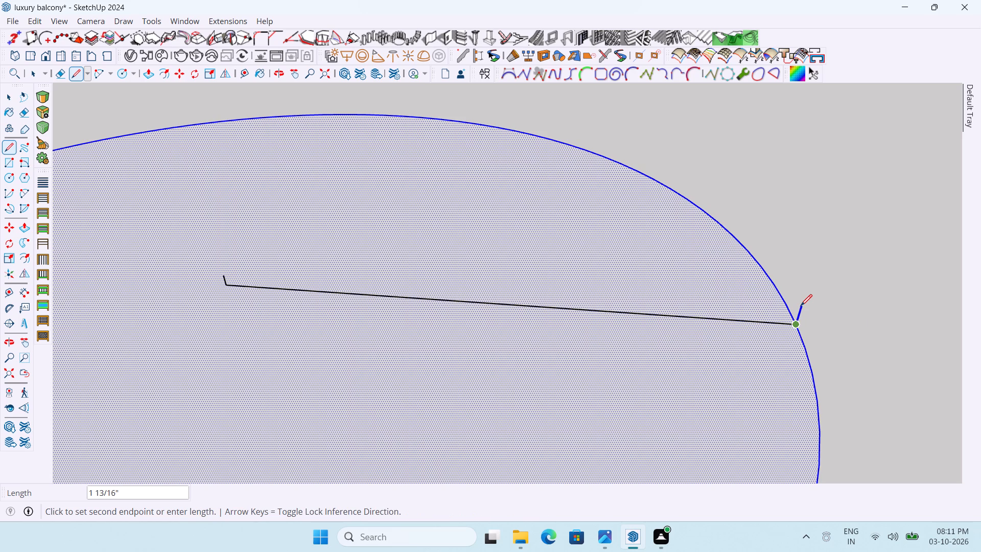
pyautogui.press('1')
pyautogui.press('Return')
pyautogui.click(800, 310)
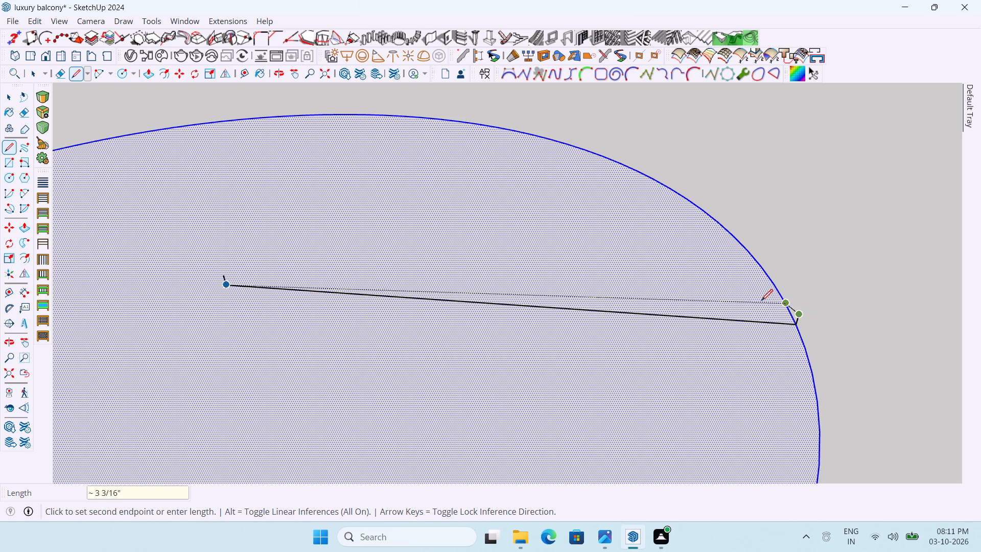
pyautogui.click(222, 276)
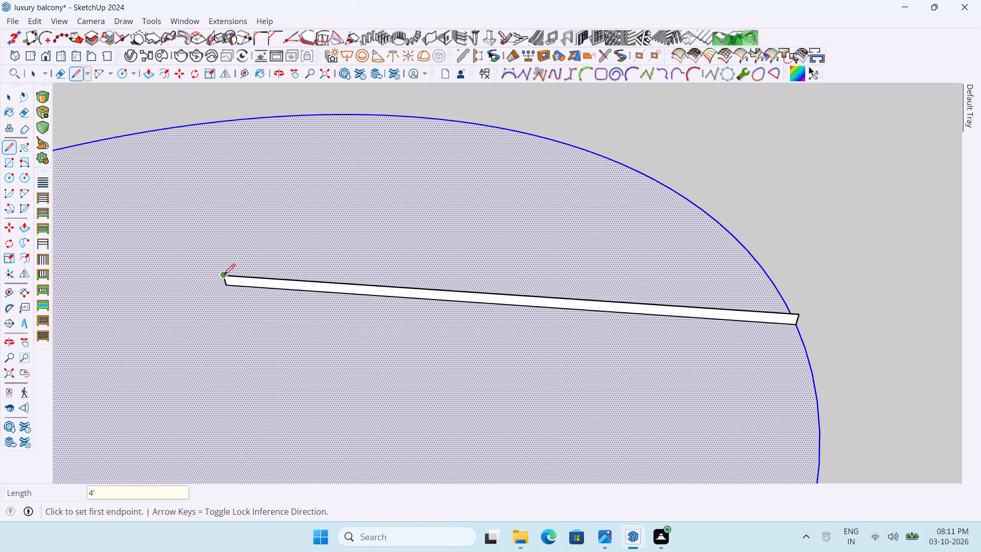
pyautogui.press('space')
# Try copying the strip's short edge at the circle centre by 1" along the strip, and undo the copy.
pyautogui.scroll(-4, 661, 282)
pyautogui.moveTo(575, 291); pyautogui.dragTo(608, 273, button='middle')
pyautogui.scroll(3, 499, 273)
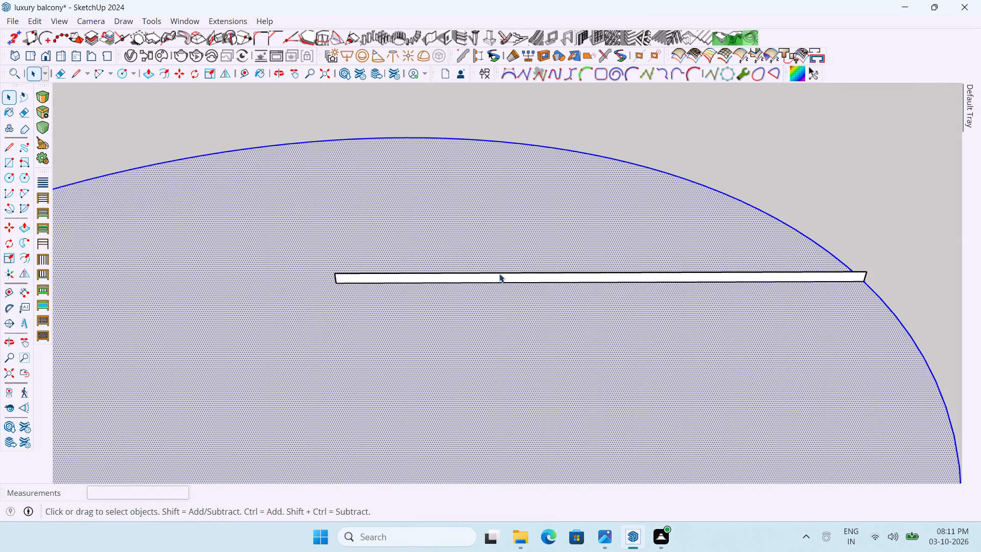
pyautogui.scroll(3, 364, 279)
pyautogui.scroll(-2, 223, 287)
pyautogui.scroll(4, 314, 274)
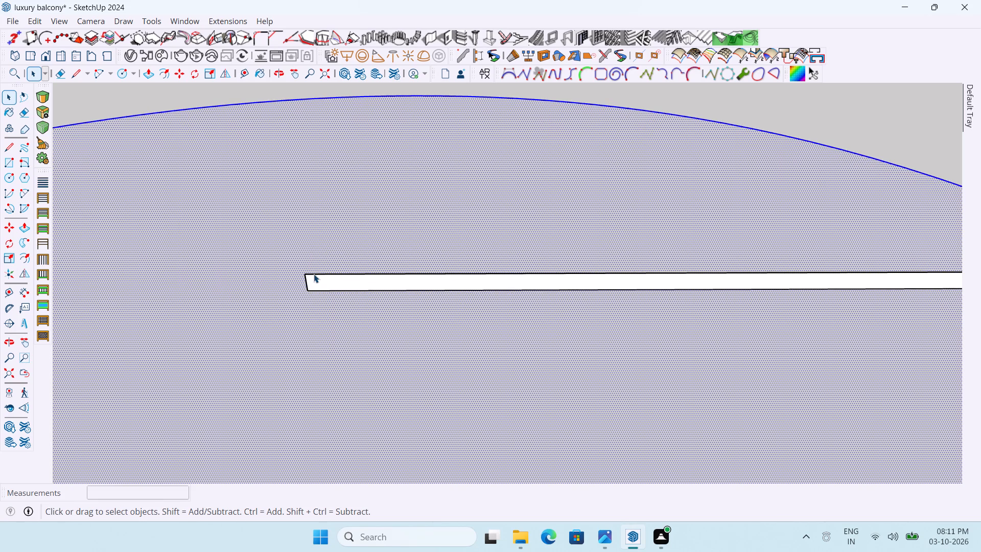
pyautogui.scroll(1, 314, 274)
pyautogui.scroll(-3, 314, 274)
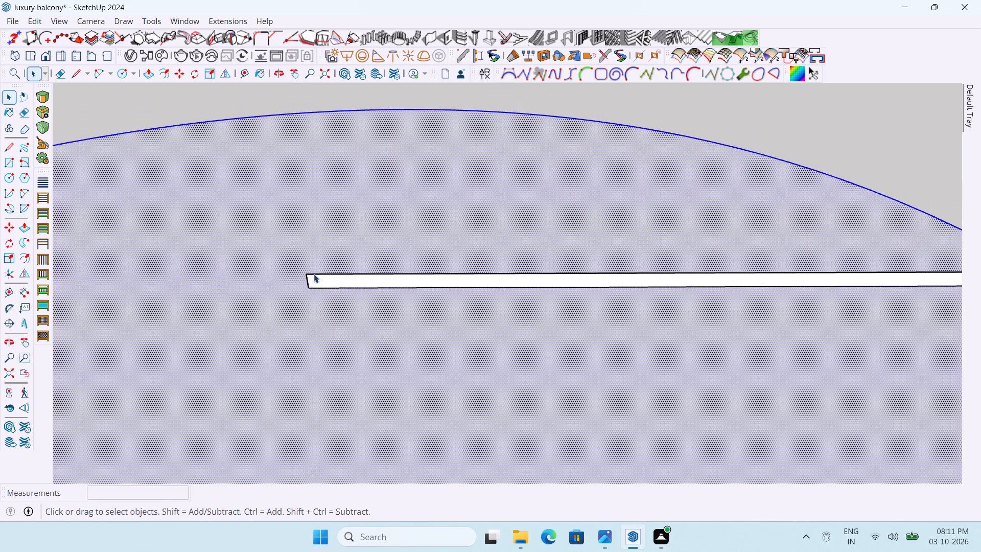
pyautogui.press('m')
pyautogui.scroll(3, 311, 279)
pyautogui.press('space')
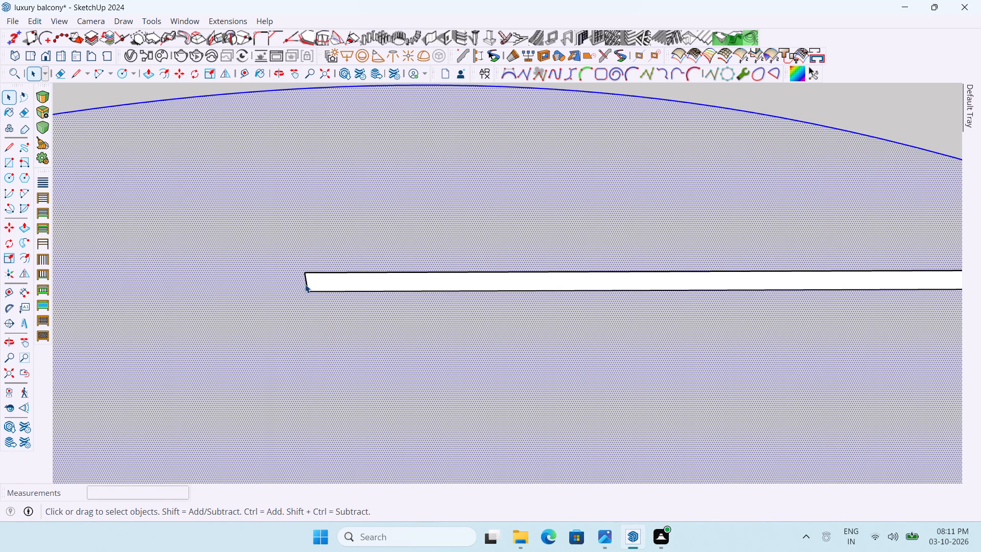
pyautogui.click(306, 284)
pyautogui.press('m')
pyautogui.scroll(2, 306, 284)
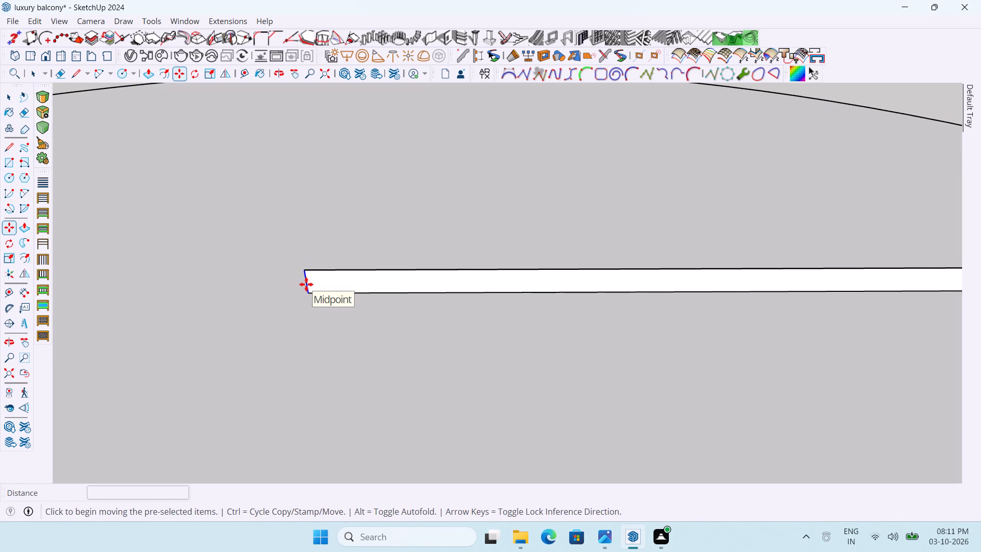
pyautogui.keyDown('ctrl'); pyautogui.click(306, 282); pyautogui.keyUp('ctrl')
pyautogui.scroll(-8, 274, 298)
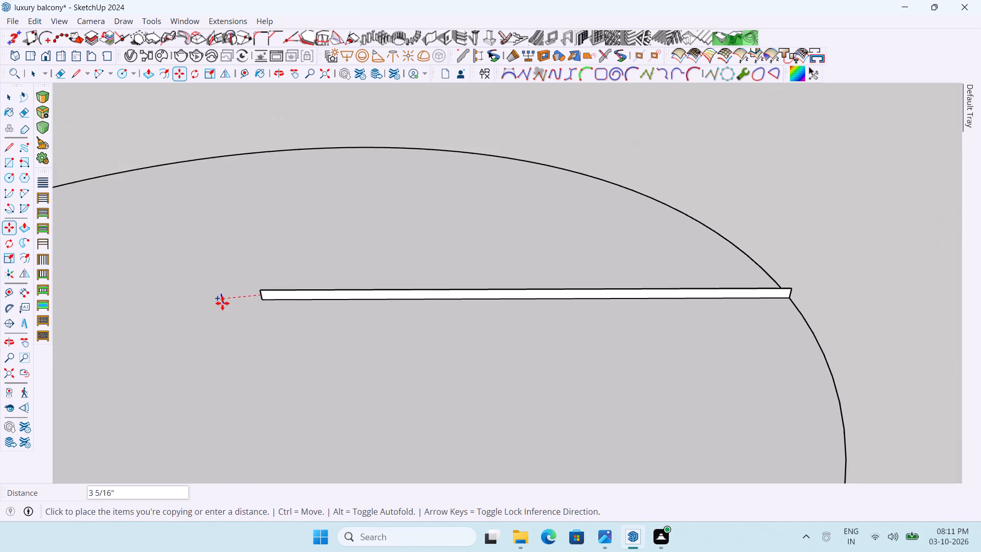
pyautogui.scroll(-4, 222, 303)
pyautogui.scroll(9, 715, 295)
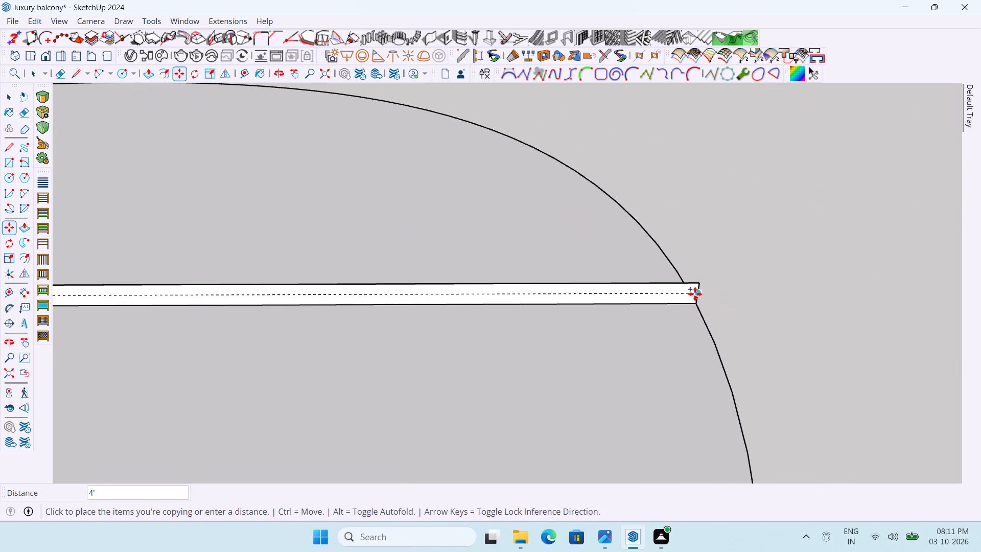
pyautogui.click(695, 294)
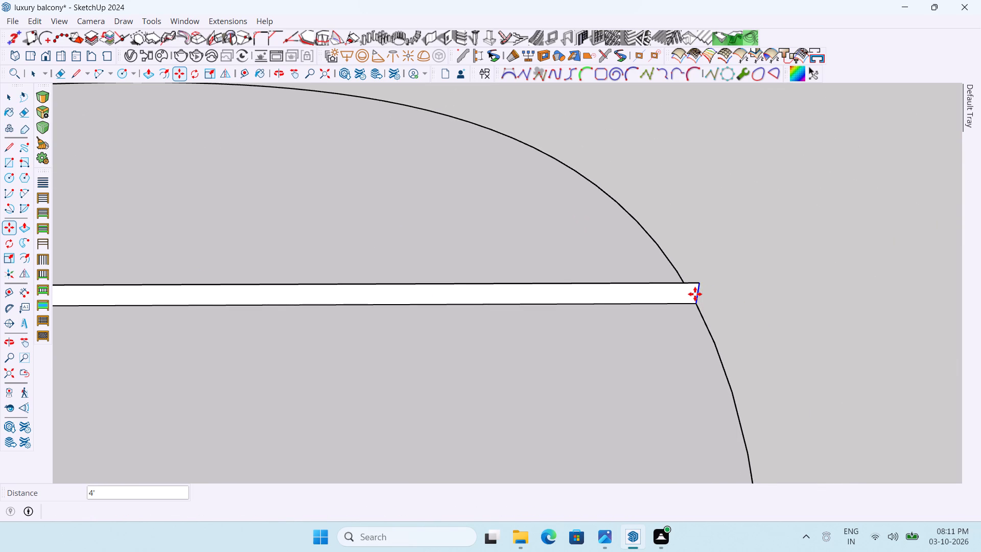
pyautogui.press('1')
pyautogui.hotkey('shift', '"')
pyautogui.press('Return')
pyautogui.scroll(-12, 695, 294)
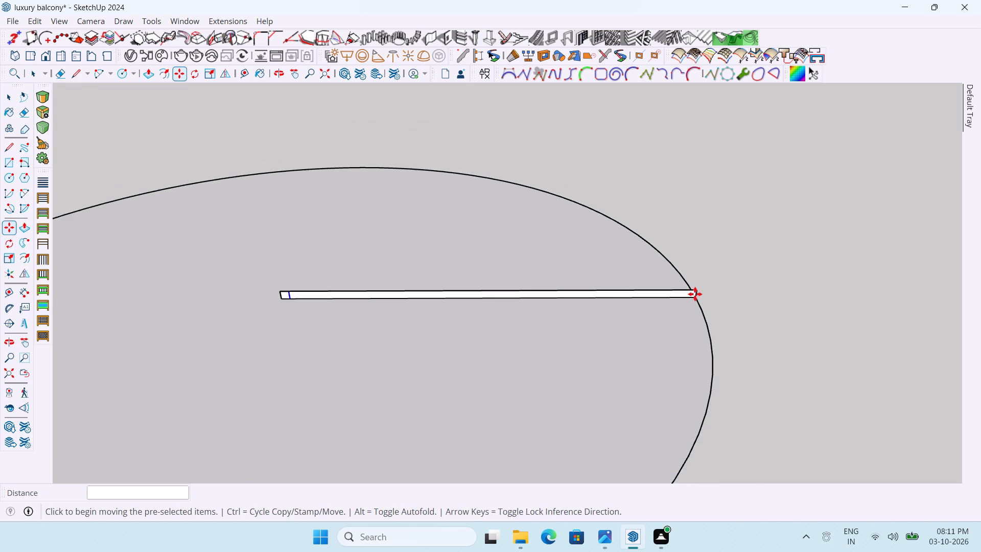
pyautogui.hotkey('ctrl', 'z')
# Copy the strip's short edge at the circle centre 4' to the rim end, dividing the span into 50 equal cells.
pyautogui.scroll(7, 284, 307)
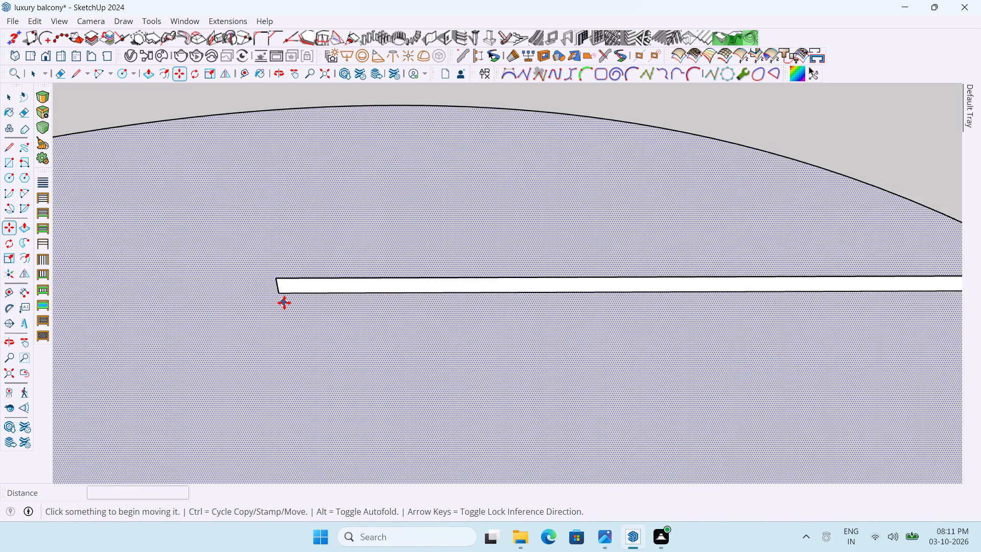
pyautogui.scroll(3, 284, 303)
pyautogui.keyDown('ctrl'); pyautogui.click(274, 281); pyautogui.keyUp('ctrl')
pyautogui.scroll(-7, 198, 293)
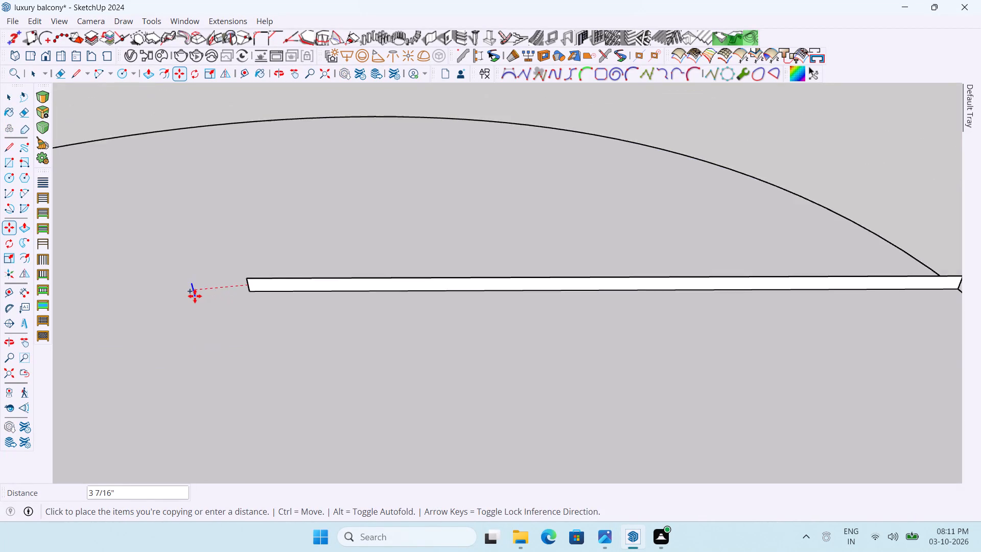
pyautogui.scroll(-5, 195, 296)
pyautogui.scroll(13, 564, 300)
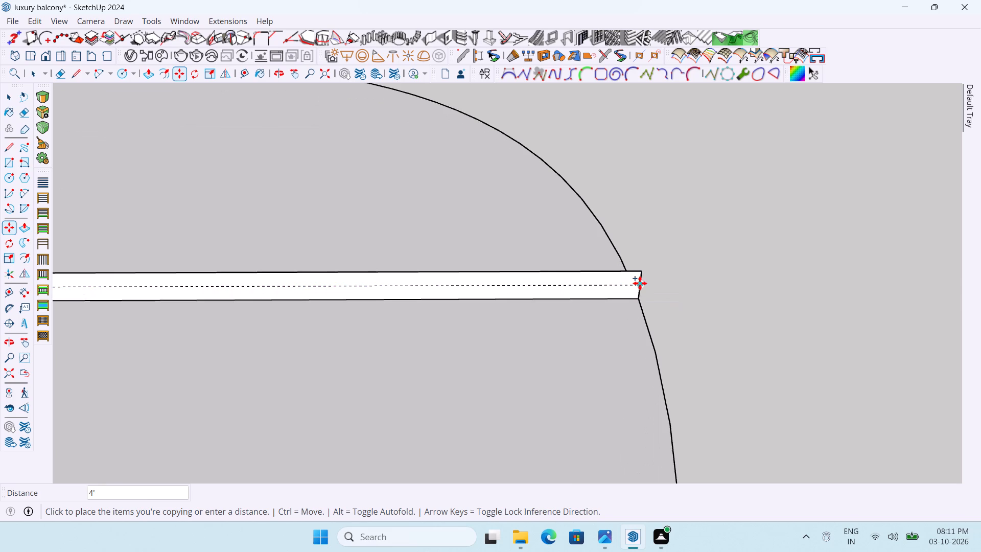
pyautogui.click(640, 283)
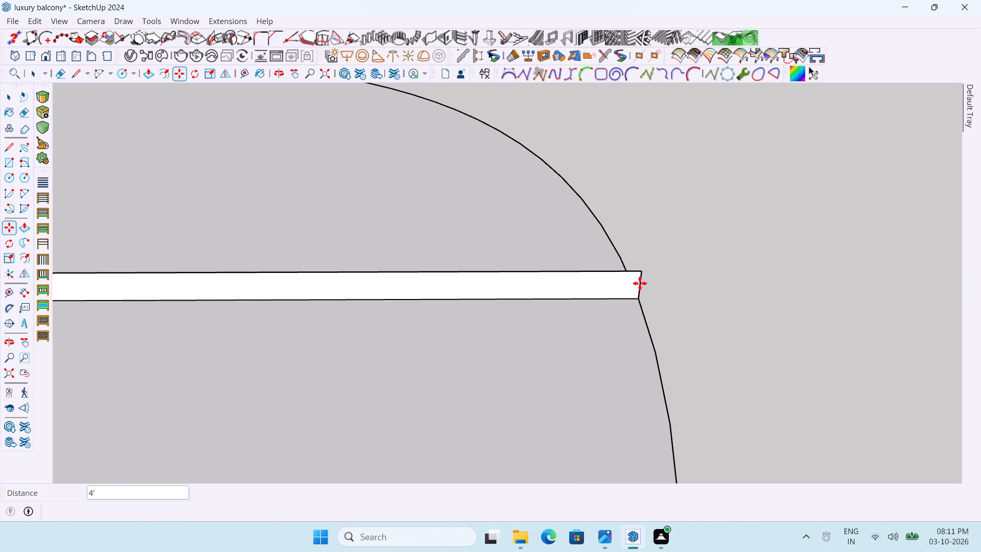
pyautogui.write('50/')
pyautogui.press('Return')
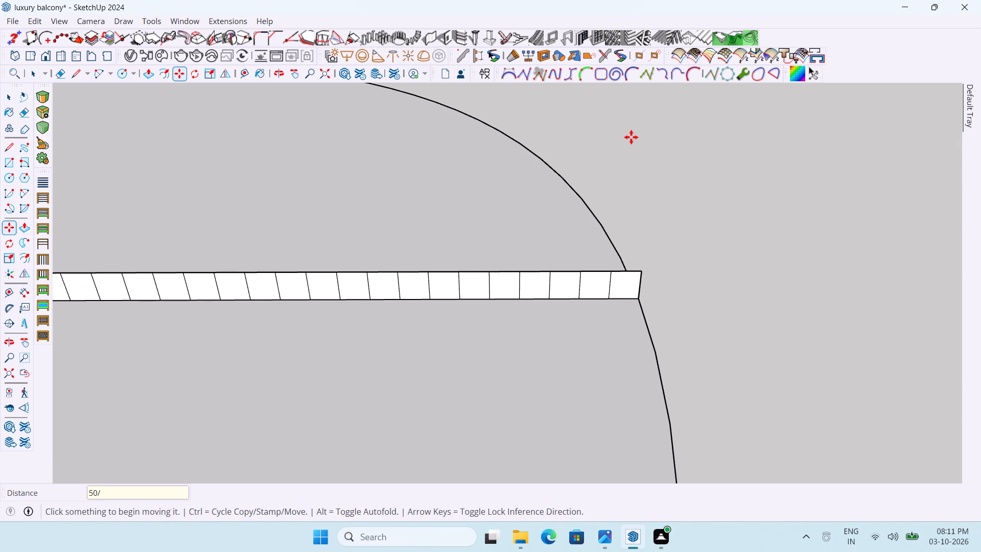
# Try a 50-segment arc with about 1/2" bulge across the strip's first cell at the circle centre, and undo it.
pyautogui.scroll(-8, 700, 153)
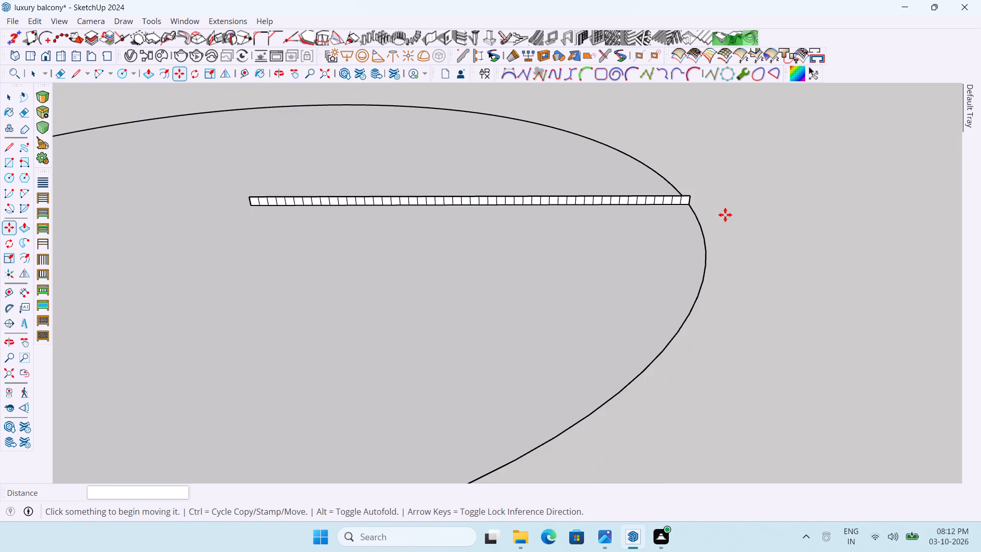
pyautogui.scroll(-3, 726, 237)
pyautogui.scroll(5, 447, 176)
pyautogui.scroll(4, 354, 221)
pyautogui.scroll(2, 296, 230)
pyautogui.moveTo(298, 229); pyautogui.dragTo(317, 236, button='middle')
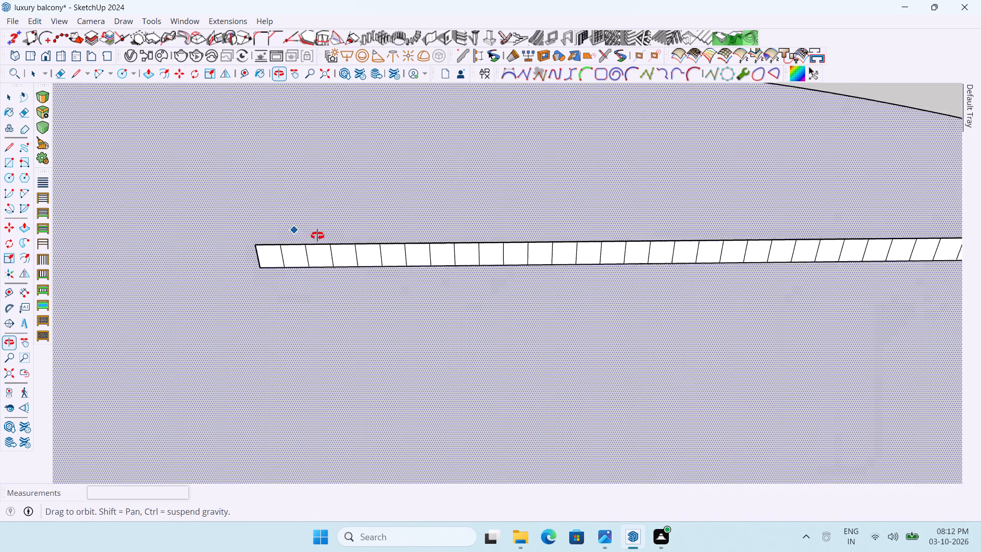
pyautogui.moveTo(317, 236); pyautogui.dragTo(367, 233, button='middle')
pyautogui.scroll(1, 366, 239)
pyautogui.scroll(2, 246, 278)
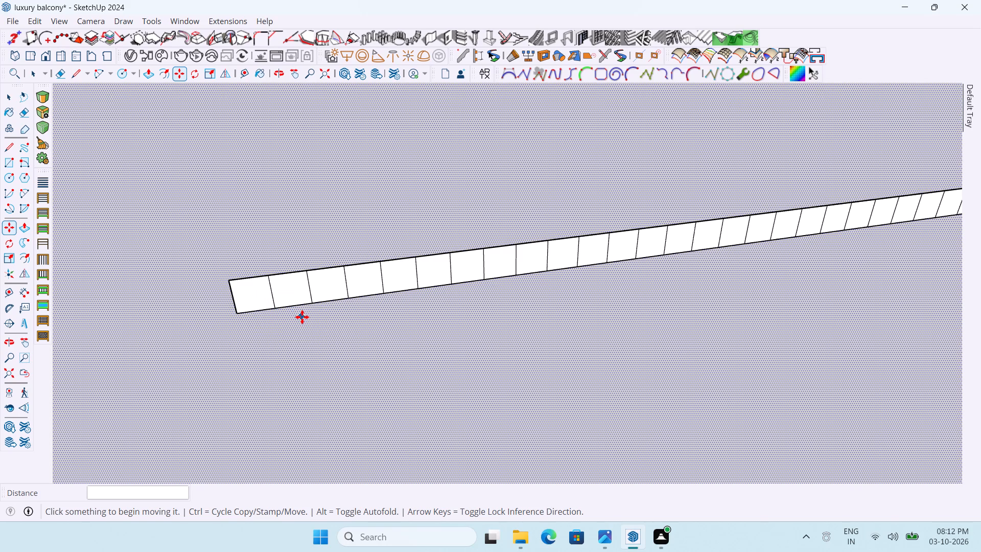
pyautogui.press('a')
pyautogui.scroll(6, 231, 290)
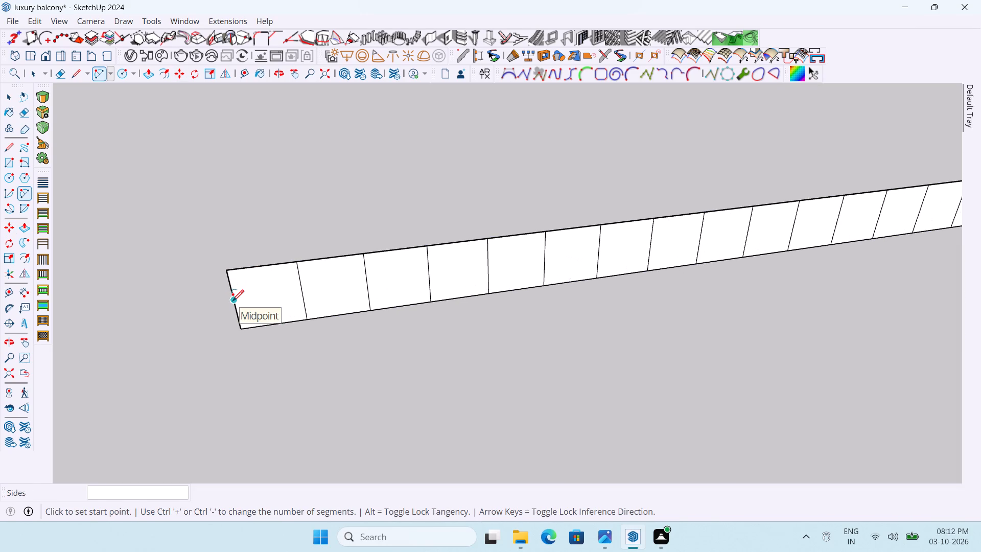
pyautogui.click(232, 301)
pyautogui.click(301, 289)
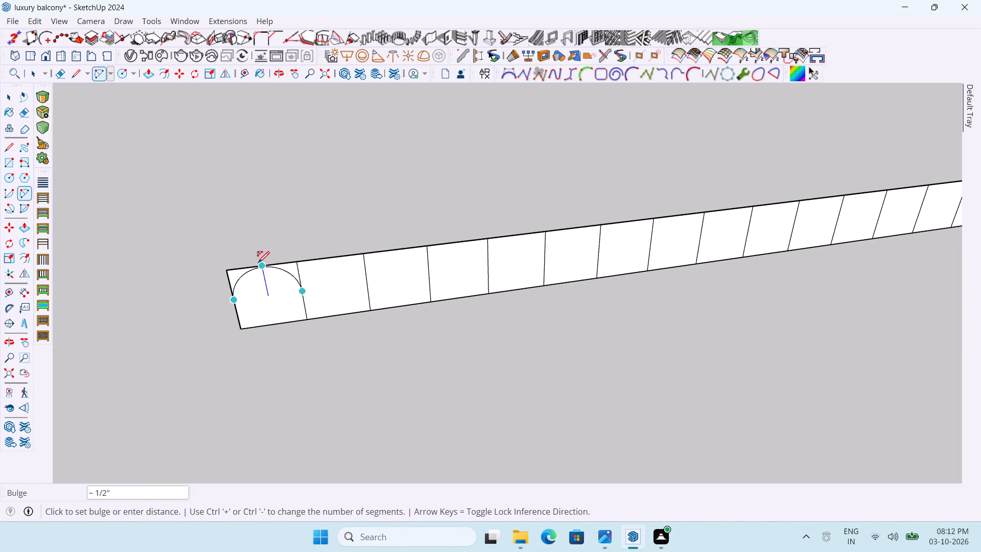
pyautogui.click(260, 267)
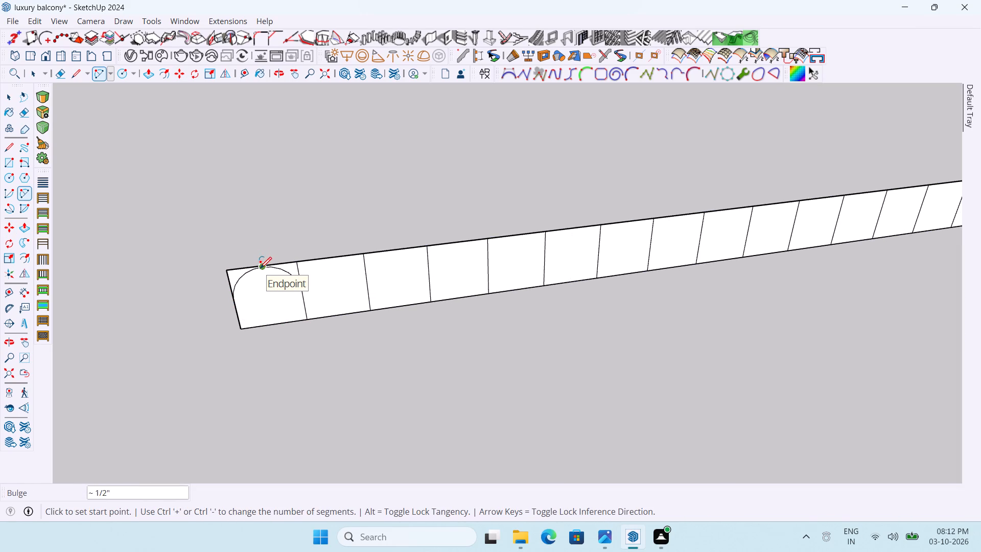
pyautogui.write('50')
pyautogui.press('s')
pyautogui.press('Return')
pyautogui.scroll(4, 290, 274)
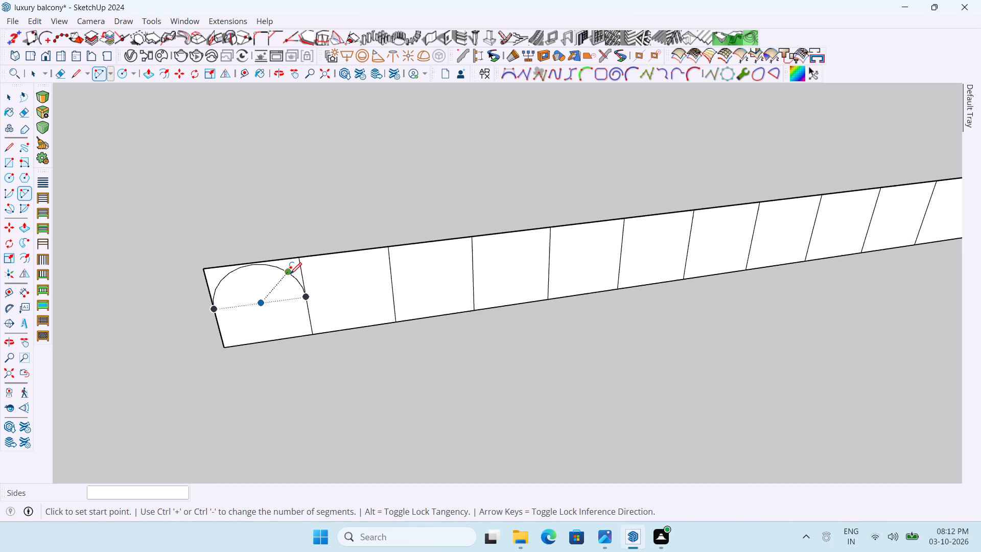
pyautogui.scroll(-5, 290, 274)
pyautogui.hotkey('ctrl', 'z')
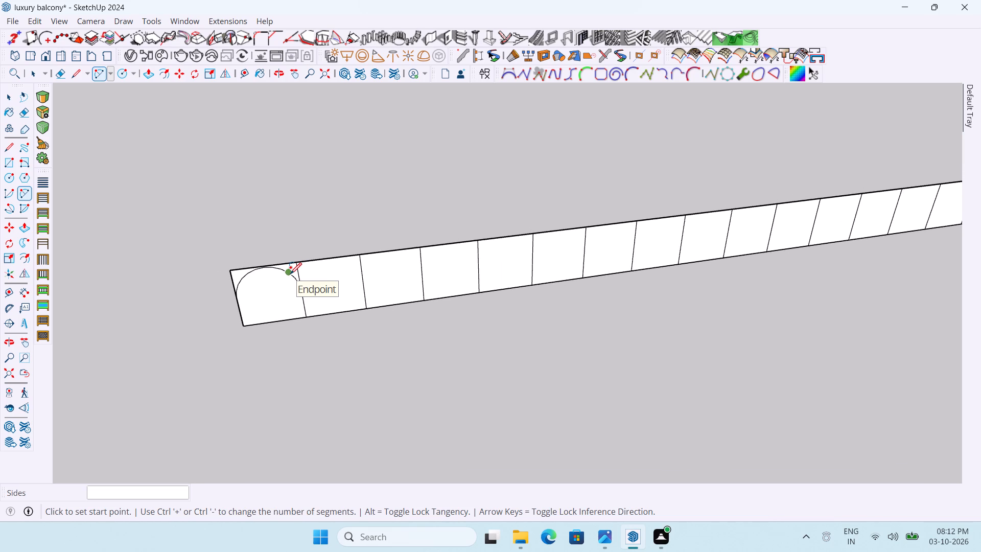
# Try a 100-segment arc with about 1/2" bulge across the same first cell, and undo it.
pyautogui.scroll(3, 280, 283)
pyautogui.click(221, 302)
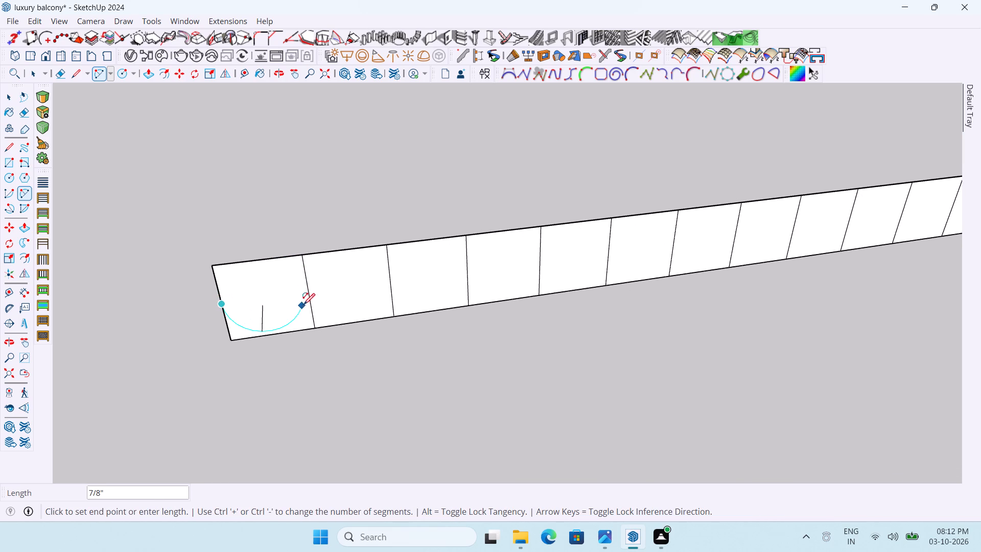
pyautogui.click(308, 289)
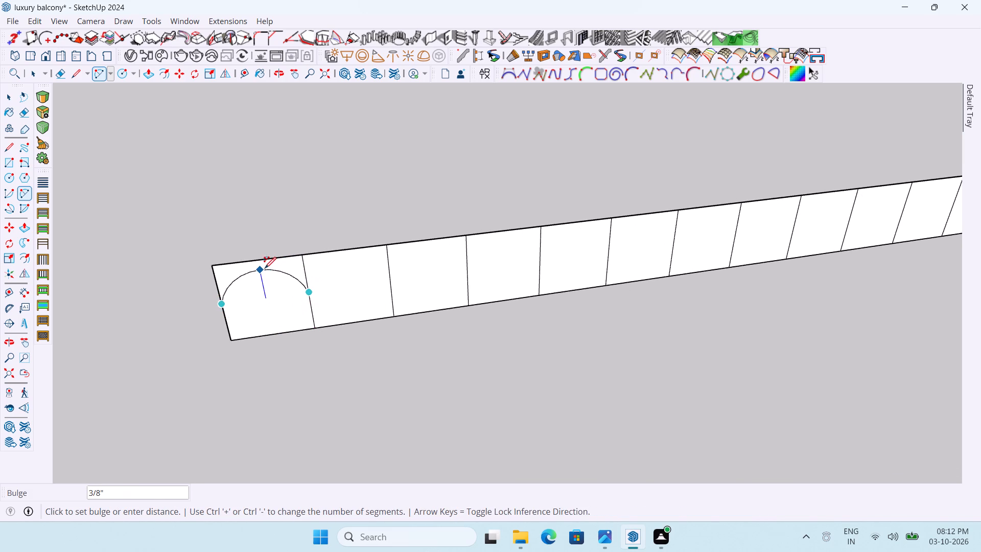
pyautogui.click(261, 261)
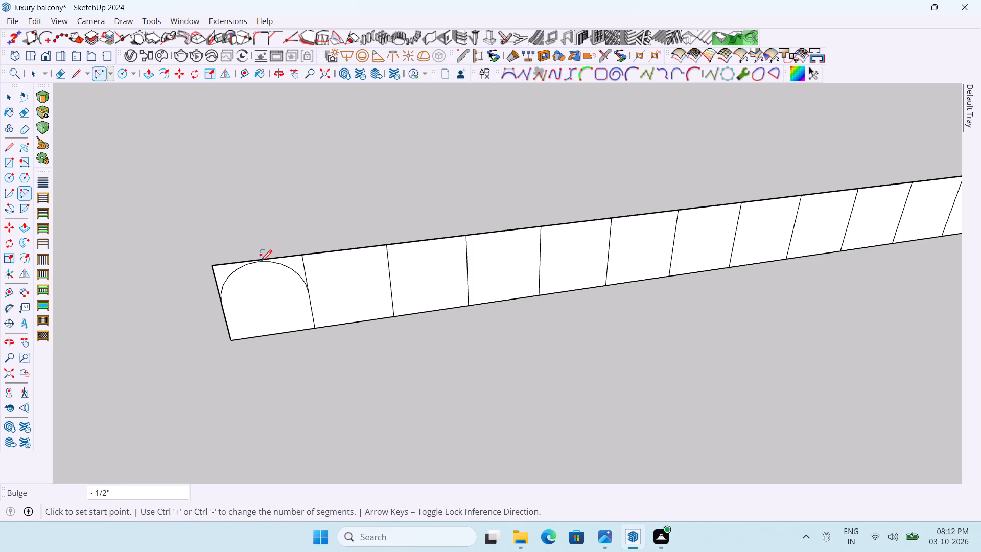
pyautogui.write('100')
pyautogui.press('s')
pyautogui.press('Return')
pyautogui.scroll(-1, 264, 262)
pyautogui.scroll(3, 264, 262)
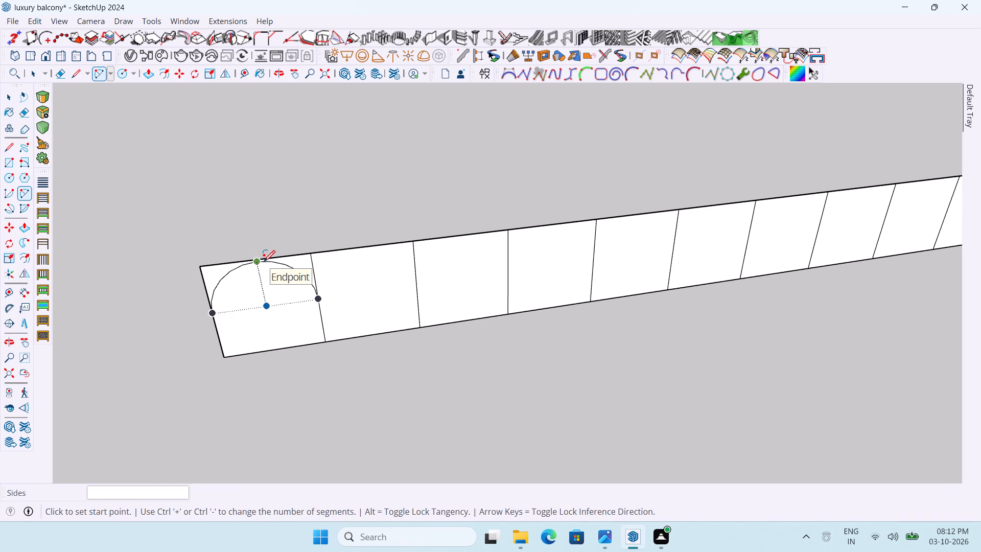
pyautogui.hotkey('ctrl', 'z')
# Draw an arc between the midpoints of the first cell's sides with a 3/8" bulge and 50 segments.
pyautogui.click(211, 317)
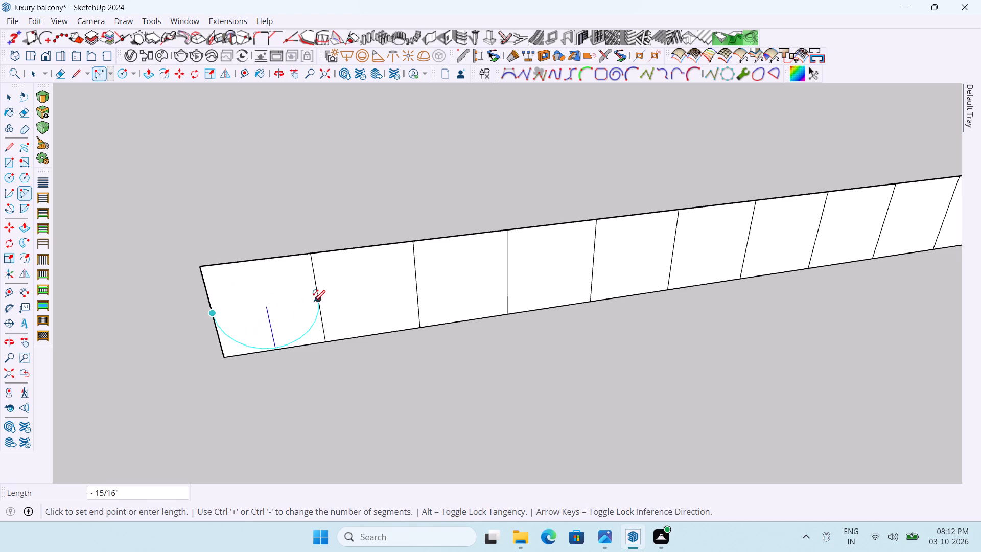
pyautogui.click(318, 298)
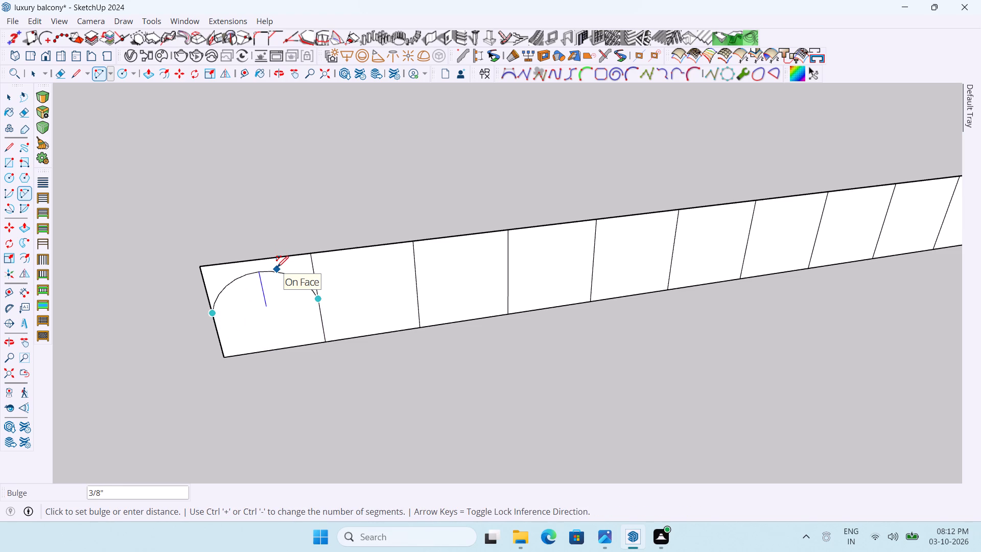
pyautogui.click(277, 267)
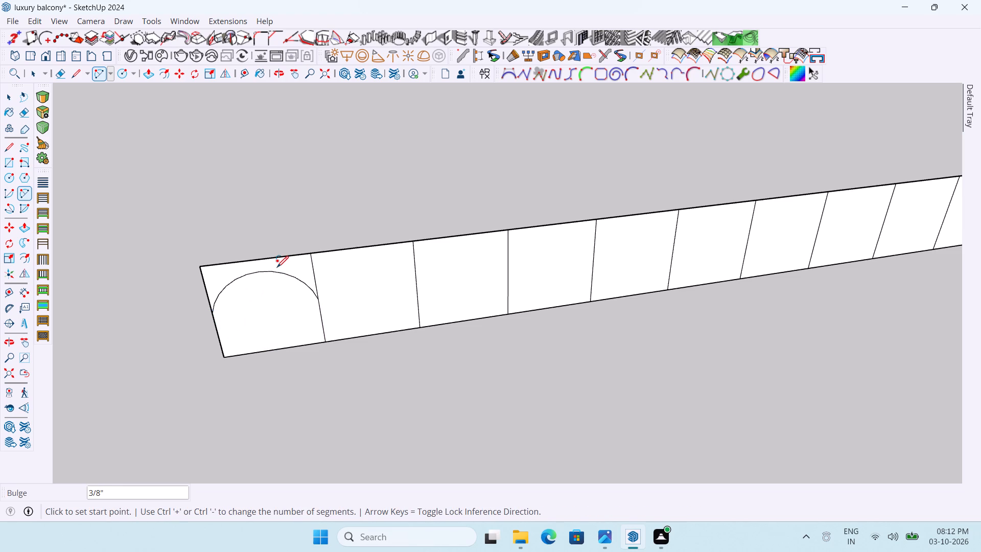
pyautogui.write('50s')
pyautogui.press('Return')
# Copy the first cell's arc about 3' 11 1/16" along the strip to the rim-end cell, dividing the span into 50 equal spacings.
pyautogui.scroll(1, 330, 322)
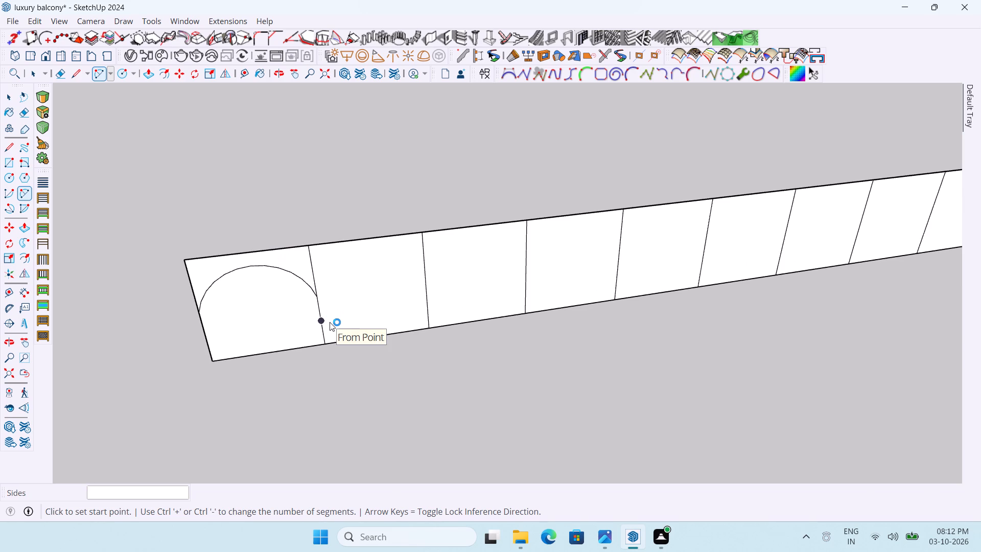
pyautogui.scroll(-2, 364, 255)
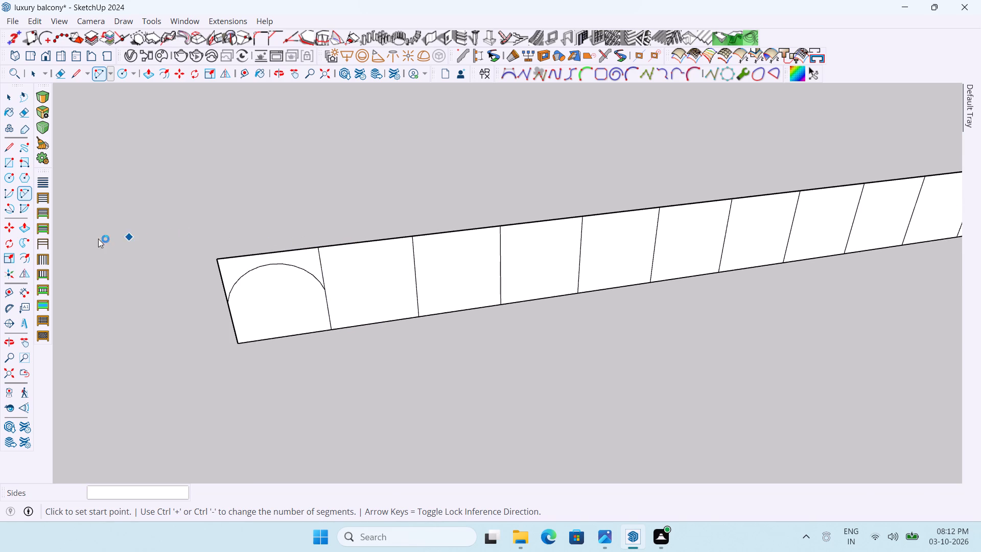
pyautogui.scroll(-2, 48, 239)
pyautogui.scroll(4, 393, 276)
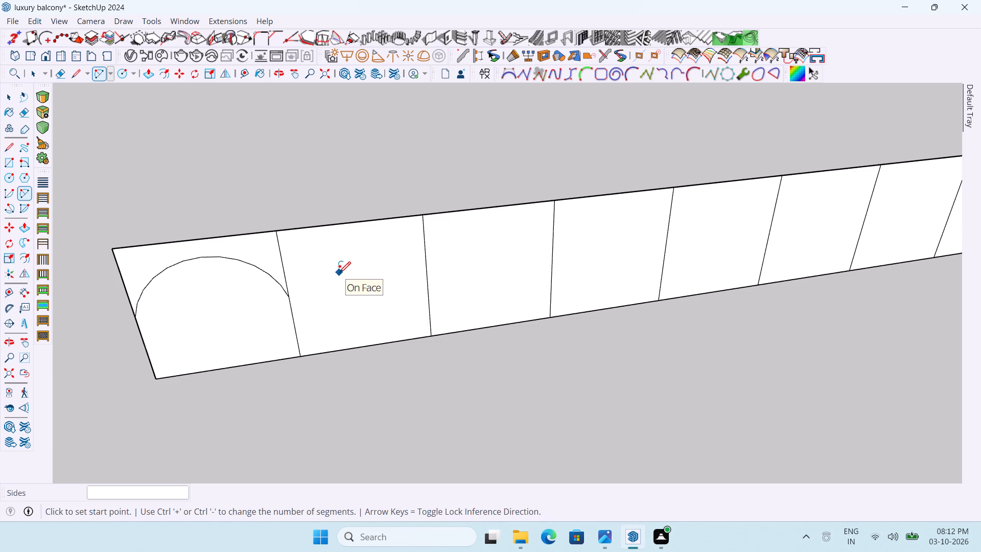
pyautogui.press('m')
pyautogui.scroll(2, 266, 284)
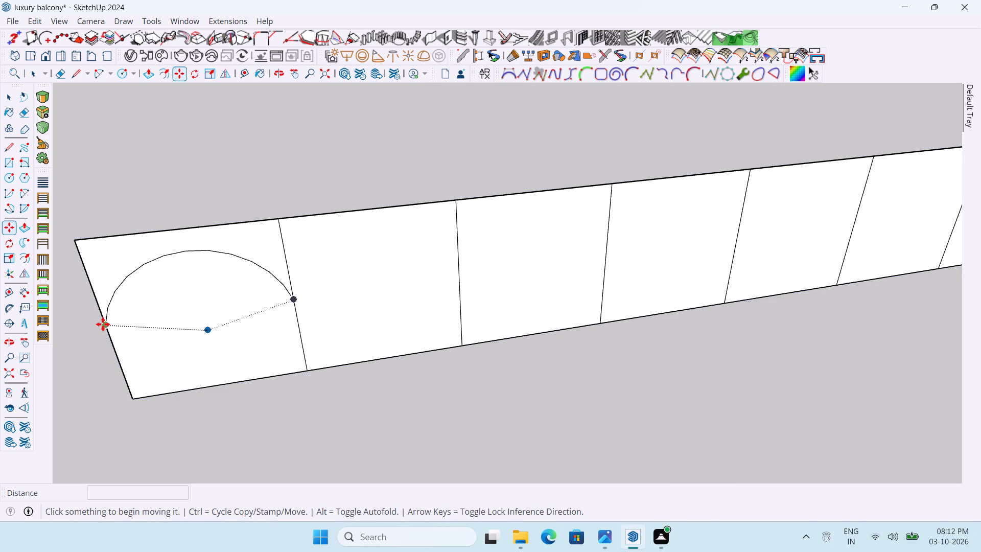
pyautogui.press('space')
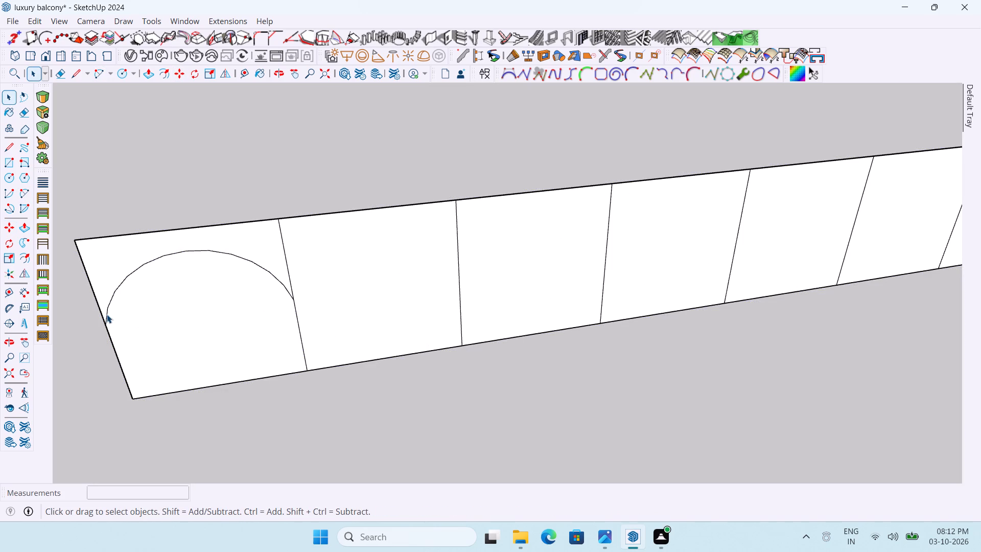
pyautogui.click(107, 314)
pyautogui.press('m')
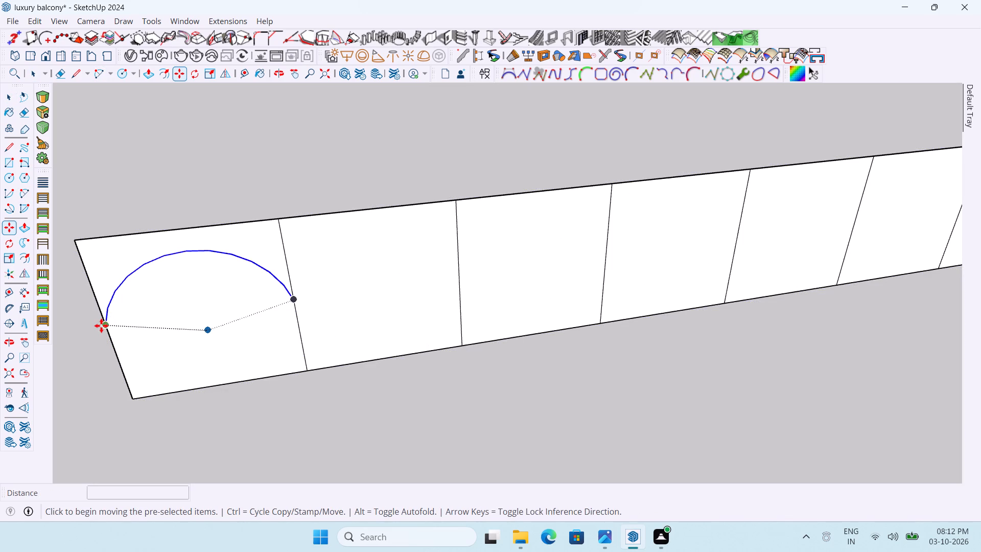
pyautogui.keyDown('ctrl'); pyautogui.click(101, 326); pyautogui.keyUp('ctrl')
pyautogui.scroll(-20, 121, 319)
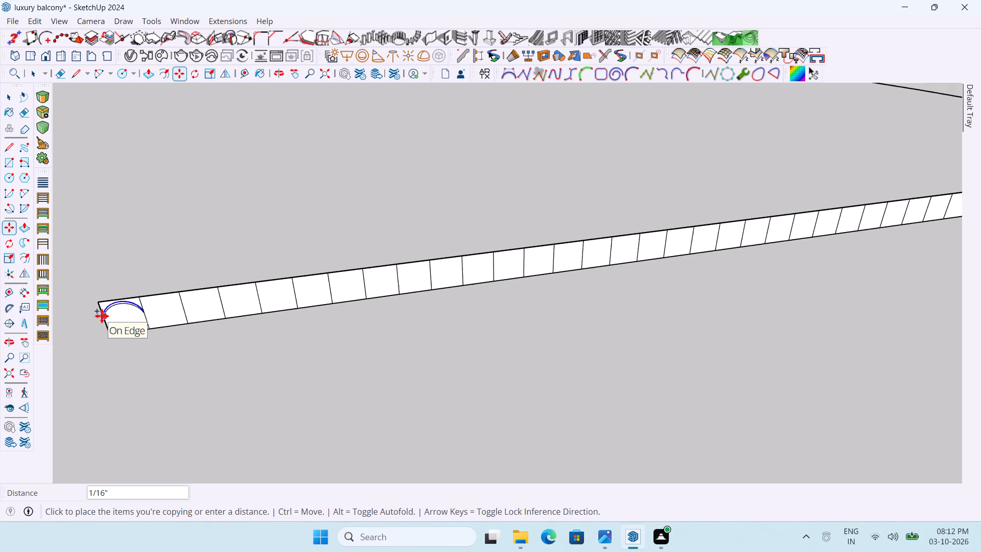
pyautogui.scroll(-11, 102, 316)
pyautogui.scroll(4, 884, 274)
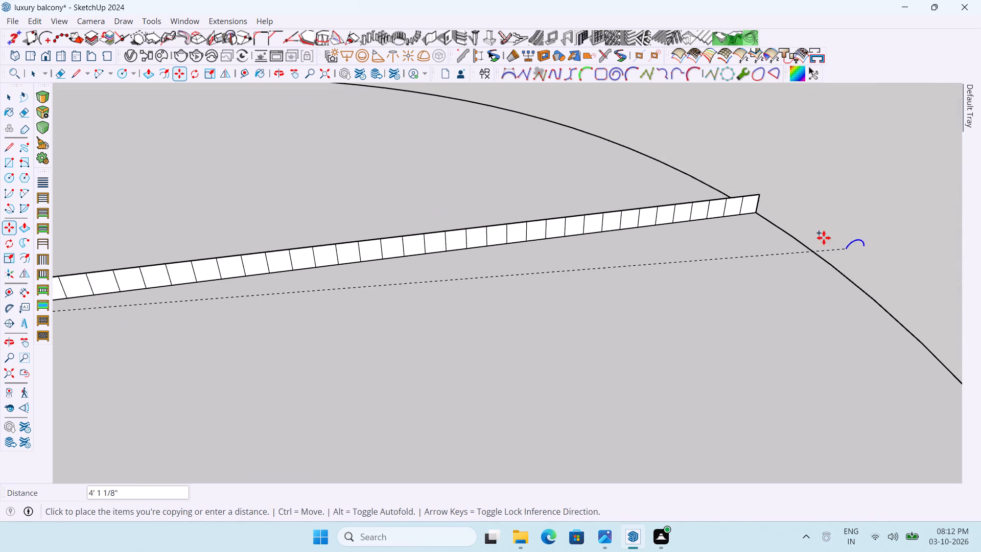
pyautogui.scroll(8, 823, 237)
pyautogui.scroll(3, 696, 182)
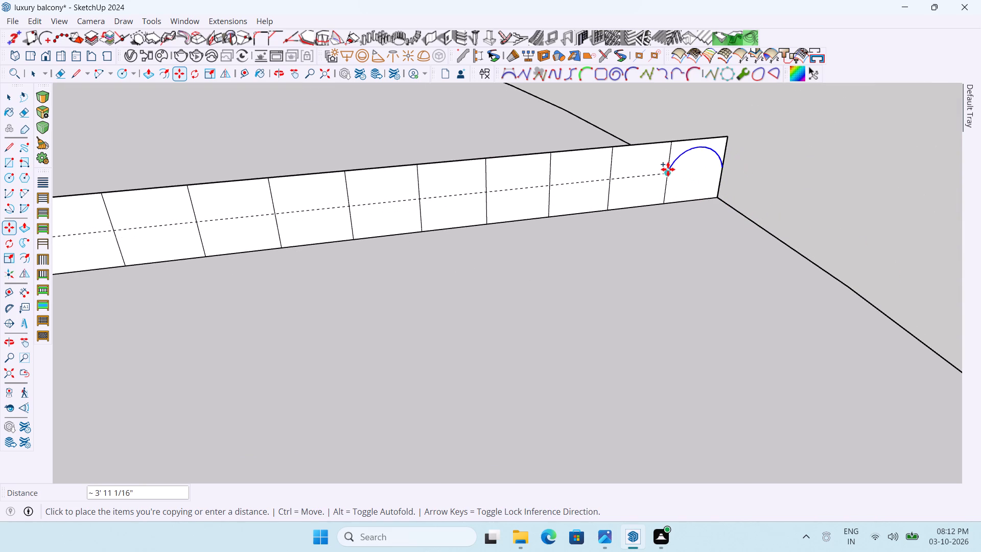
pyautogui.click(667, 170)
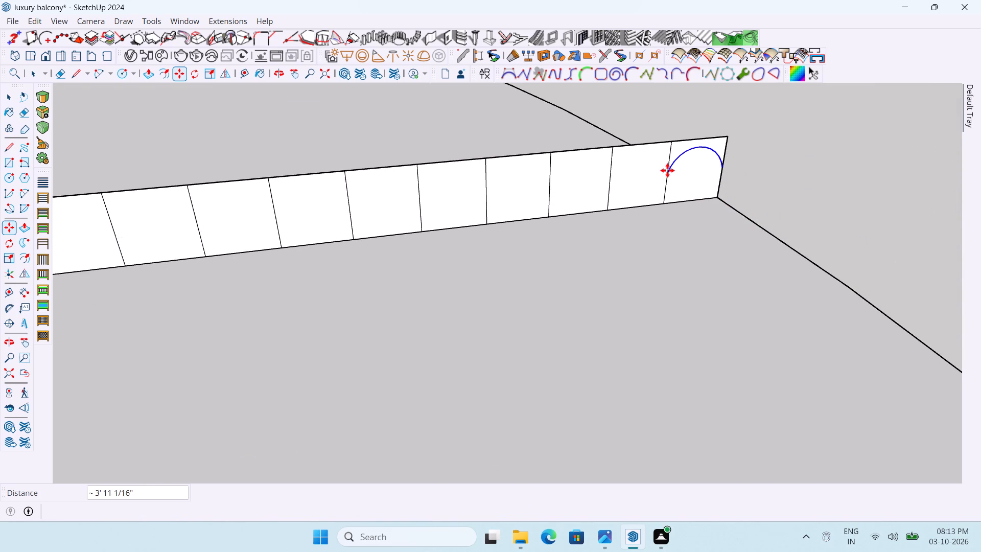
pyautogui.write('50/')
pyautogui.press('Return')
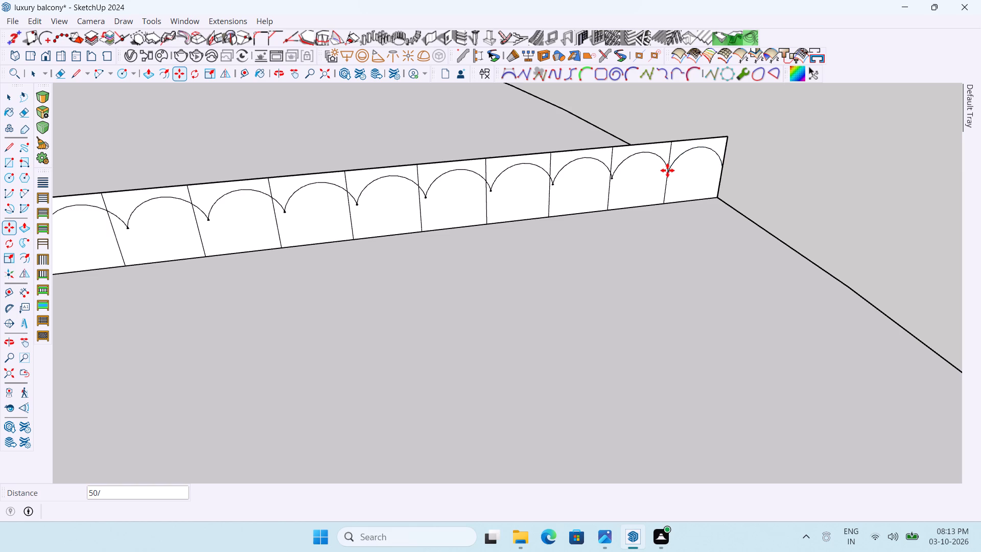
# Erase the cell divider segments below the arcs along the first half of the strip, starting from the circle-centre end.
pyautogui.scroll(-9, 805, 140)
pyautogui.scroll(-4, 486, 186)
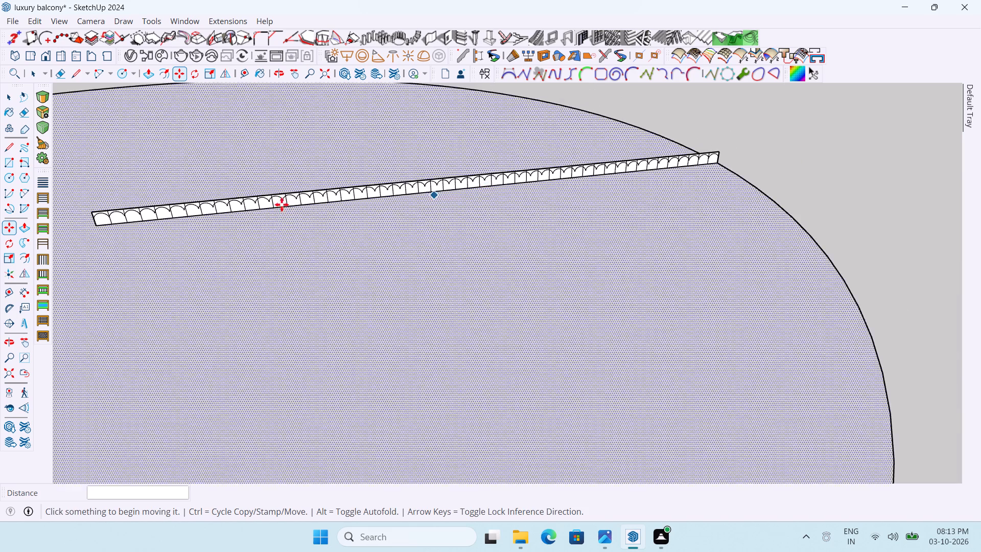
pyautogui.scroll(4, 133, 212)
pyautogui.press('e')
pyautogui.scroll(4, 108, 252)
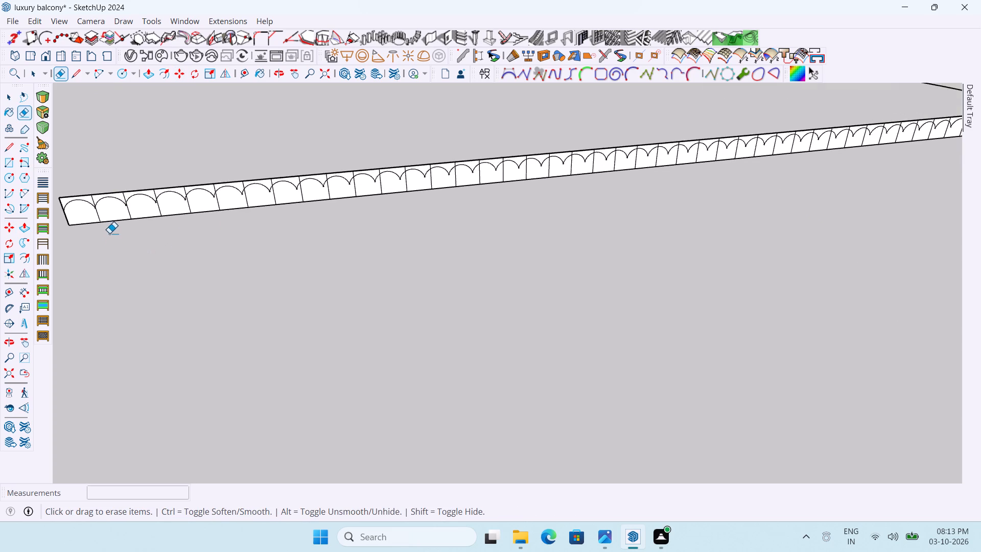
pyautogui.scroll(4, 103, 223)
pyautogui.moveTo(95, 215); pyautogui.dragTo(214, 201)
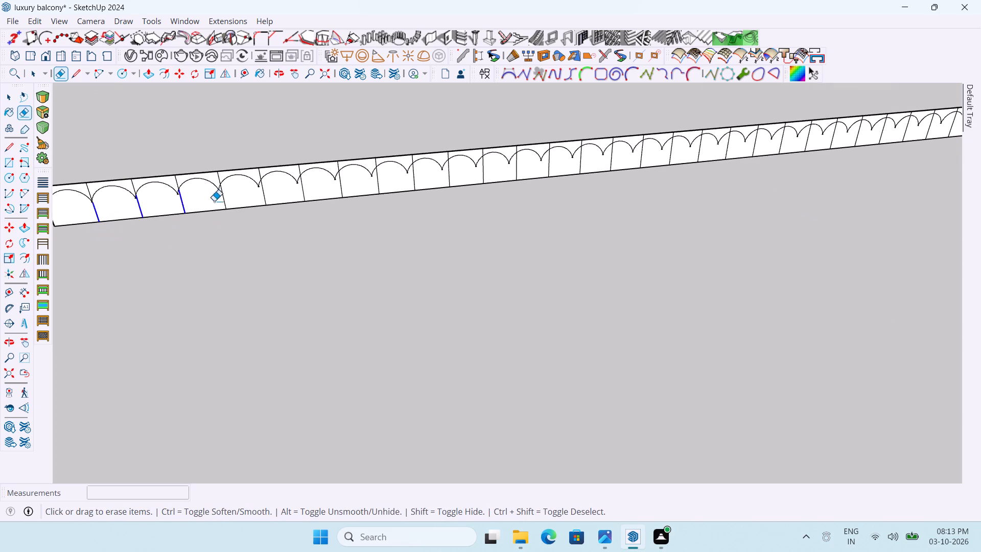
pyautogui.moveTo(214, 201); pyautogui.dragTo(460, 179)
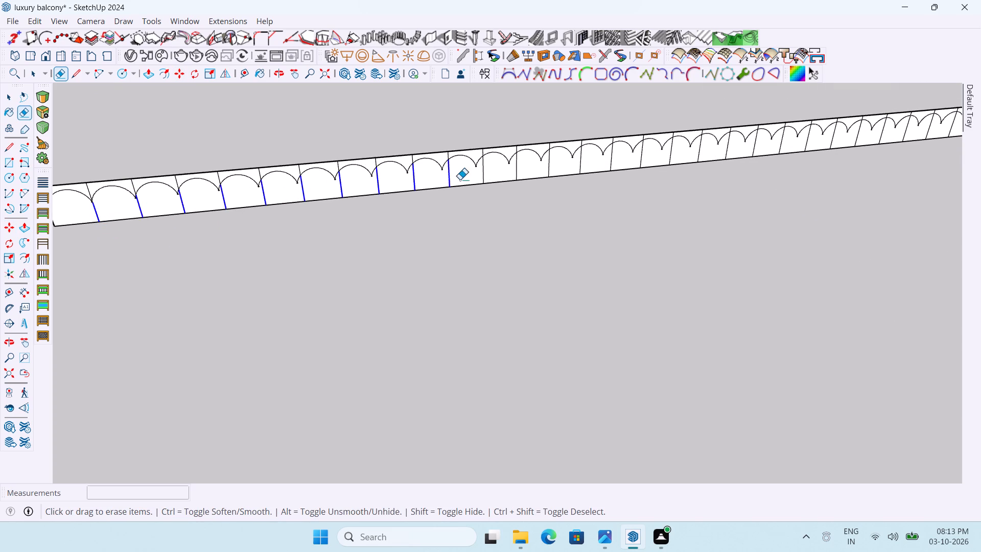
pyautogui.moveTo(460, 179); pyautogui.dragTo(611, 166)
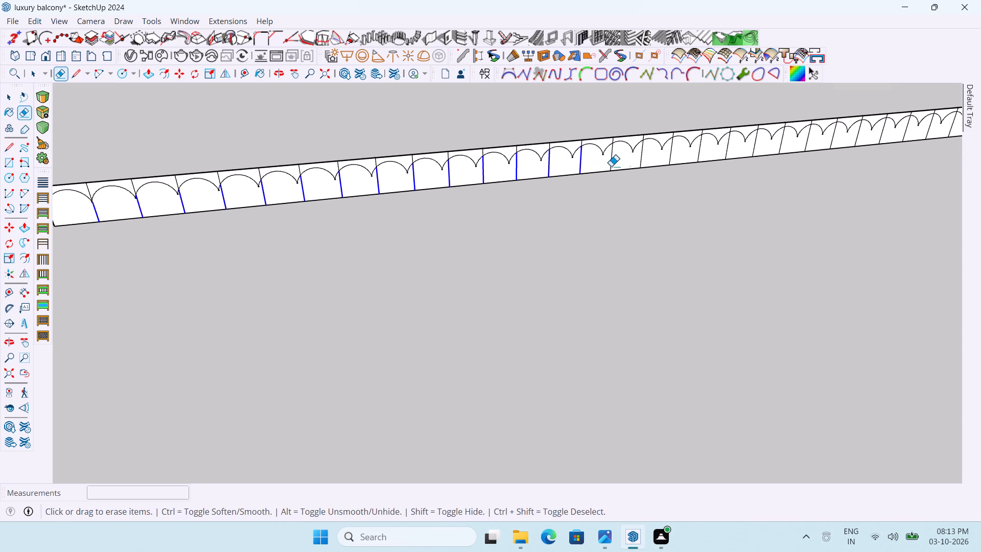
pyautogui.moveTo(611, 166); pyautogui.dragTo(820, 144)
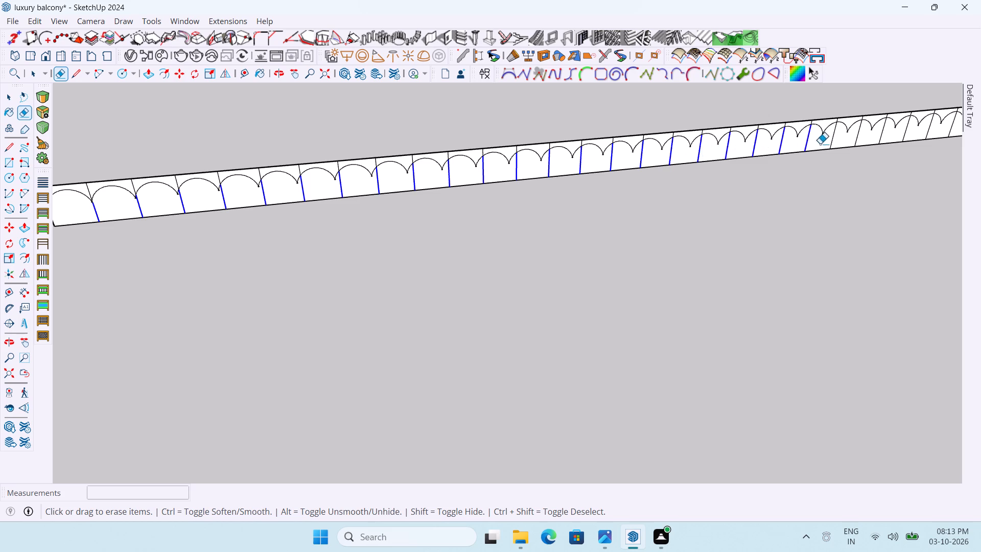
pyautogui.moveTo(820, 144); pyautogui.dragTo(949, 131)
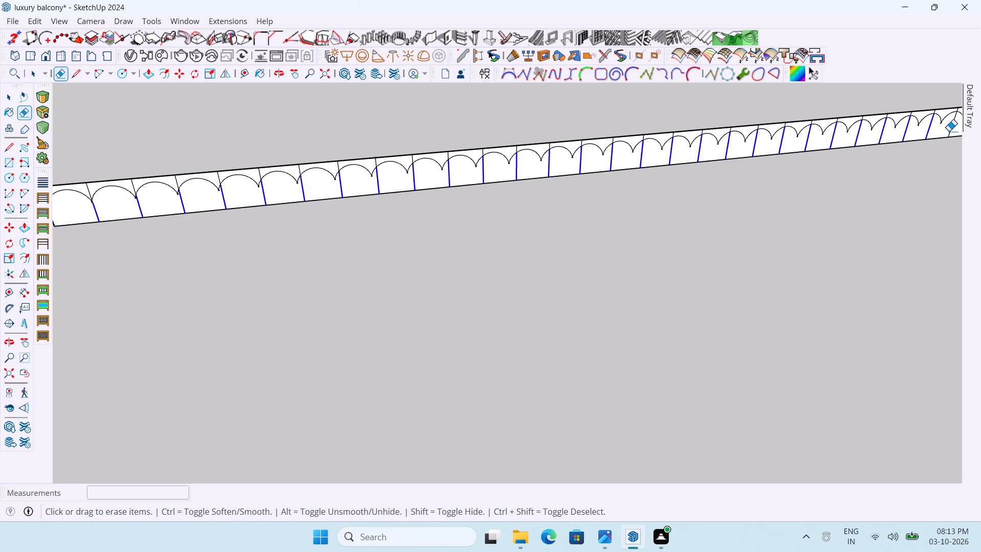
pyautogui.moveTo(949, 131); pyautogui.dragTo(957, 131)
# Continue erasing the divider segments below the arcs through the next stretch of the strip, past its middle.
pyautogui.scroll(-4, 142, 312)
pyautogui.scroll(-4, 127, 245)
pyautogui.scroll(-5, 0, 206)
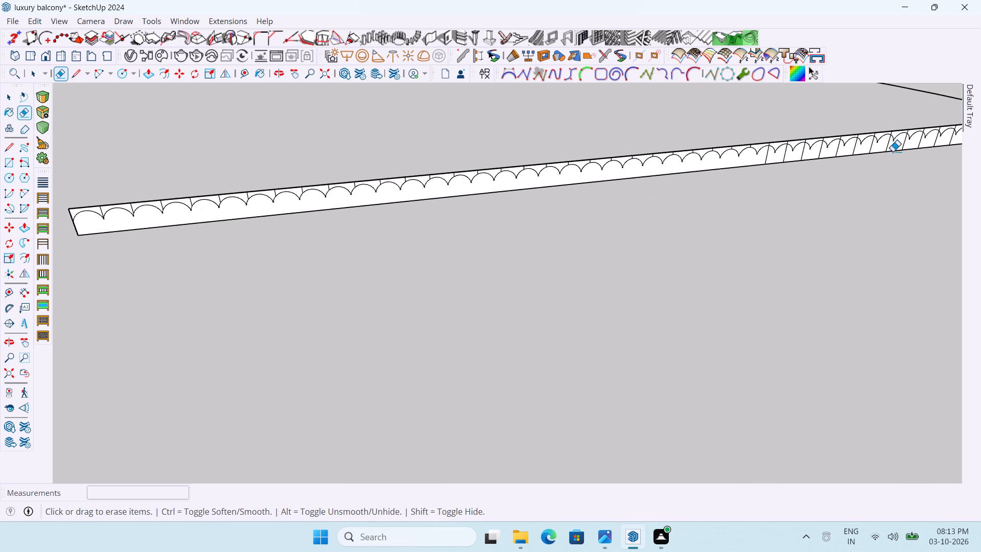
pyautogui.scroll(4, 903, 149)
pyautogui.scroll(4, 780, 148)
pyautogui.scroll(4, 661, 164)
pyautogui.moveTo(658, 172); pyautogui.dragTo(827, 158)
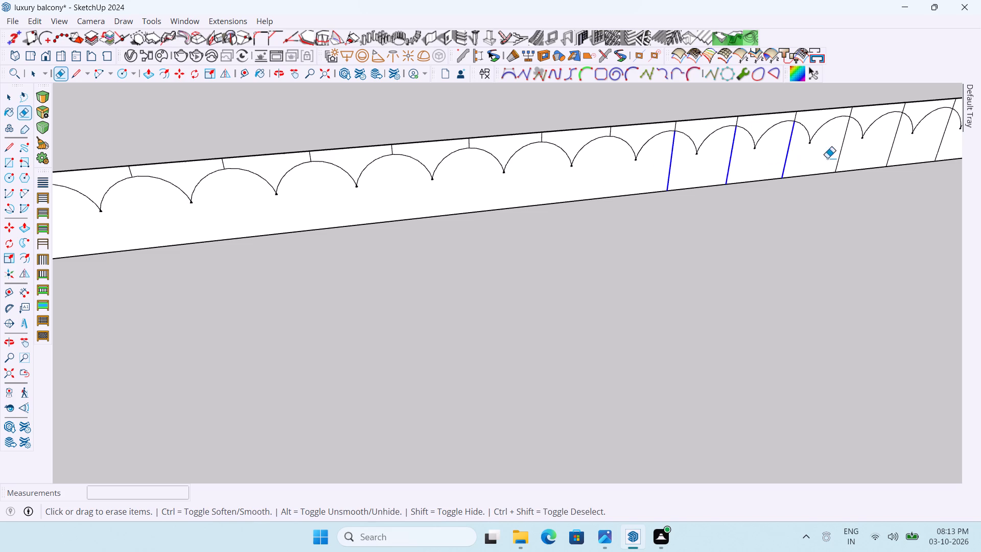
pyautogui.moveTo(827, 158); pyautogui.dragTo(939, 143)
pyautogui.scroll(-6, 0, 245)
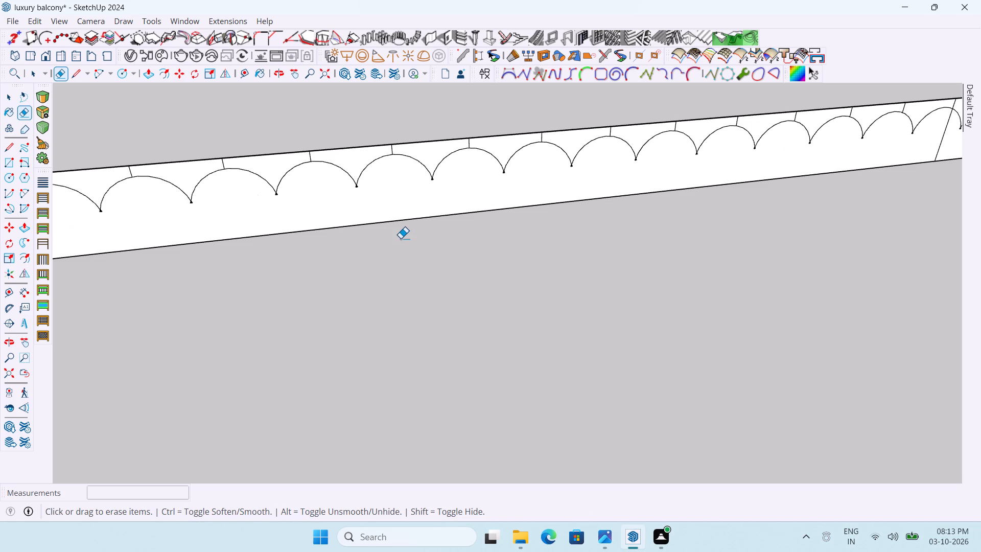
pyautogui.scroll(-8, 184, 266)
pyautogui.scroll(4, 810, 182)
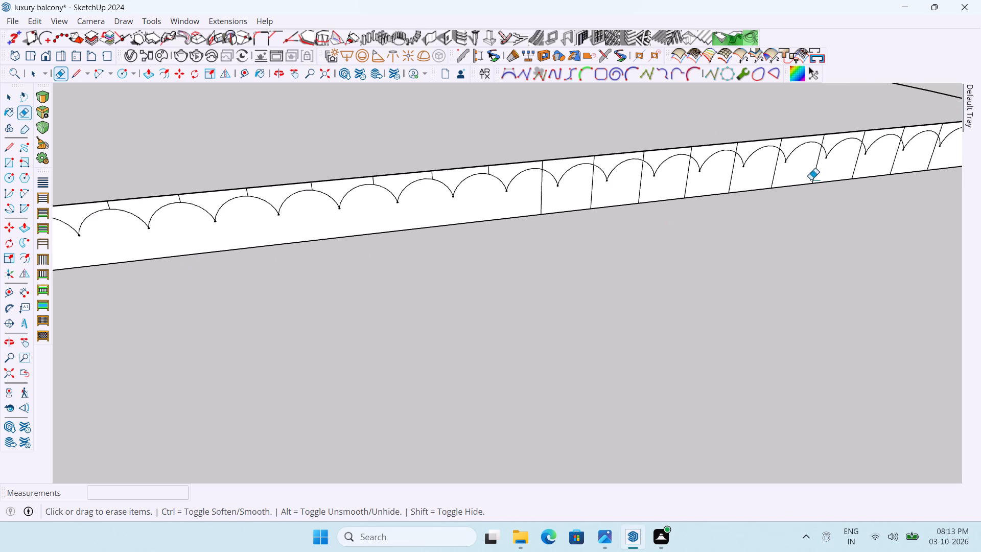
pyautogui.scroll(4, 717, 178)
pyautogui.scroll(4, 496, 204)
pyautogui.scroll(2, 409, 223)
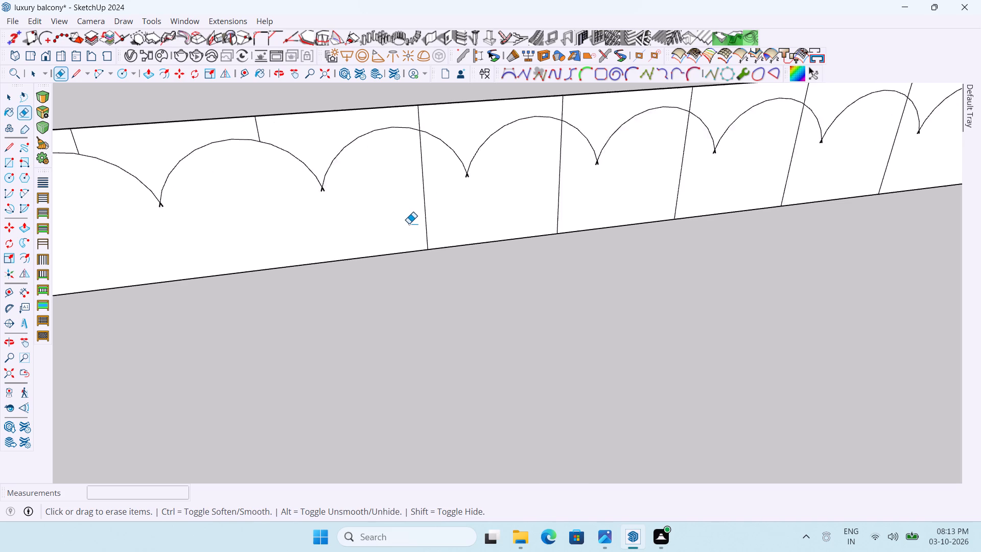
pyautogui.scroll(1, 409, 223)
pyautogui.moveTo(460, 215); pyautogui.dragTo(587, 198)
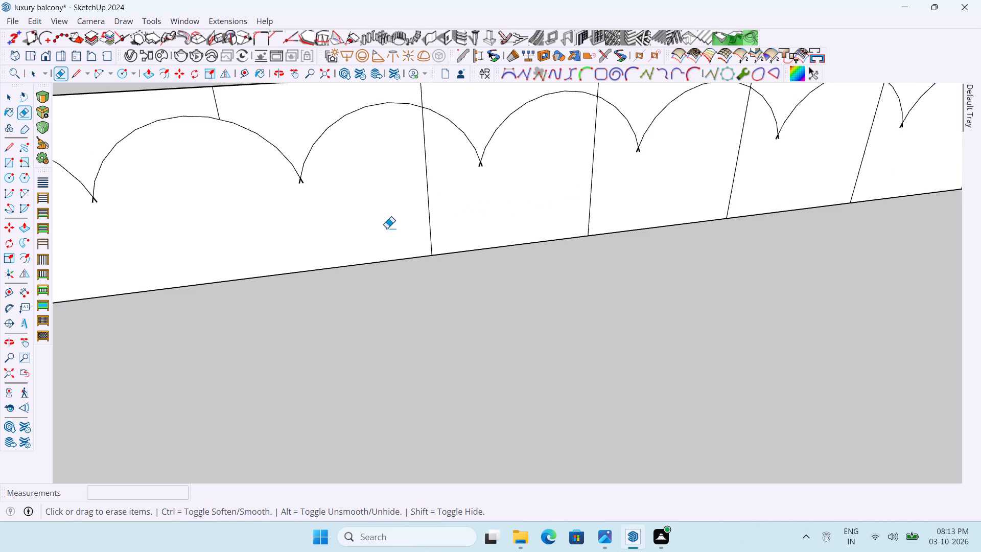
pyautogui.moveTo(376, 224); pyautogui.dragTo(909, 168)
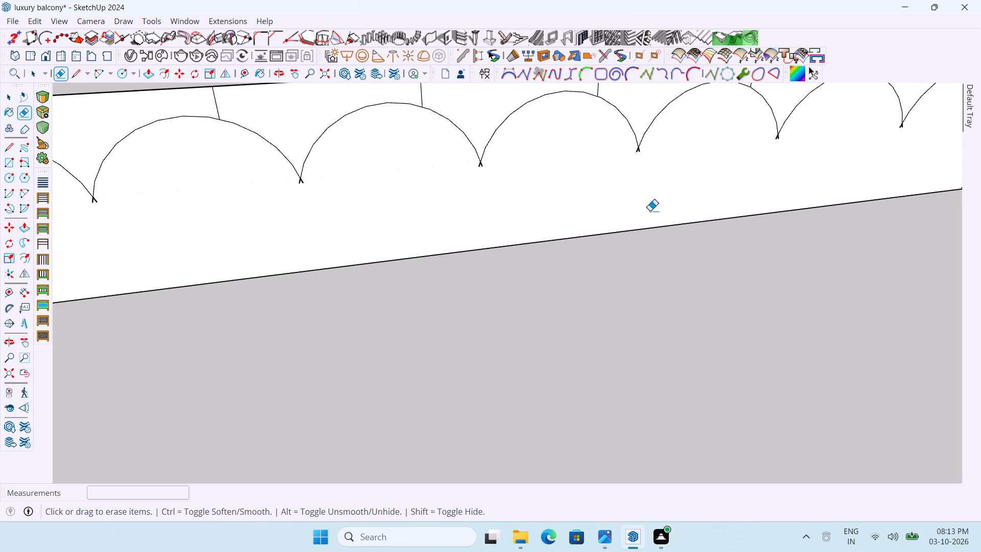
# Erase the remaining divider segments below the arcs up to the strip's rim end.
pyautogui.scroll(-5, 283, 265)
pyautogui.scroll(-5, 11, 283)
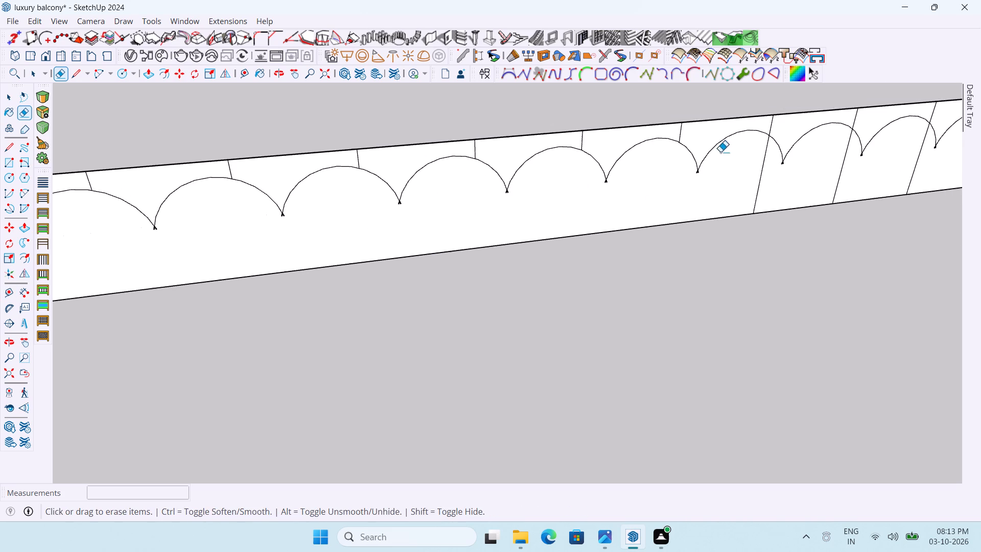
pyautogui.scroll(7, 909, 194)
pyautogui.moveTo(572, 191); pyautogui.dragTo(852, 151)
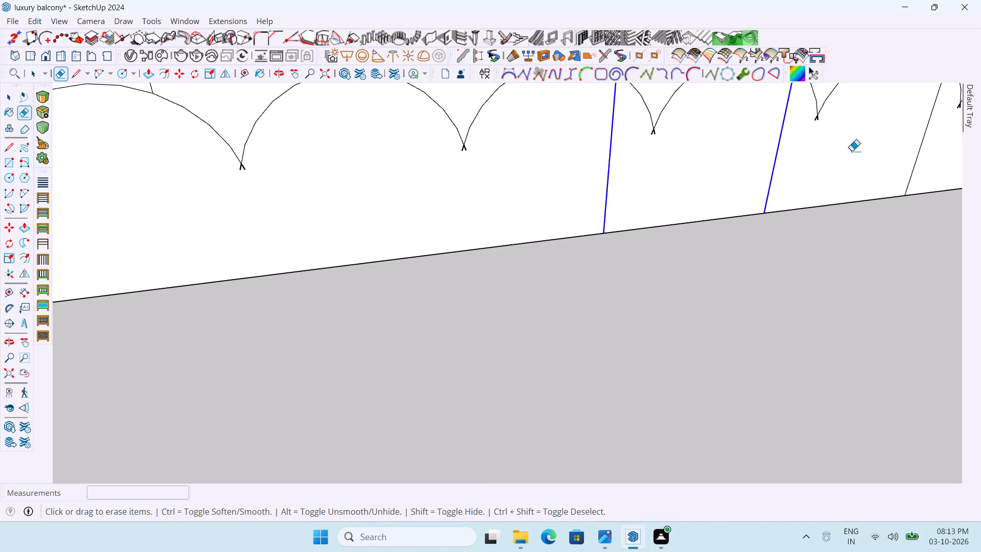
pyautogui.moveTo(852, 151); pyautogui.dragTo(922, 145)
pyautogui.scroll(-14, 383, 225)
pyautogui.scroll(5, 700, 186)
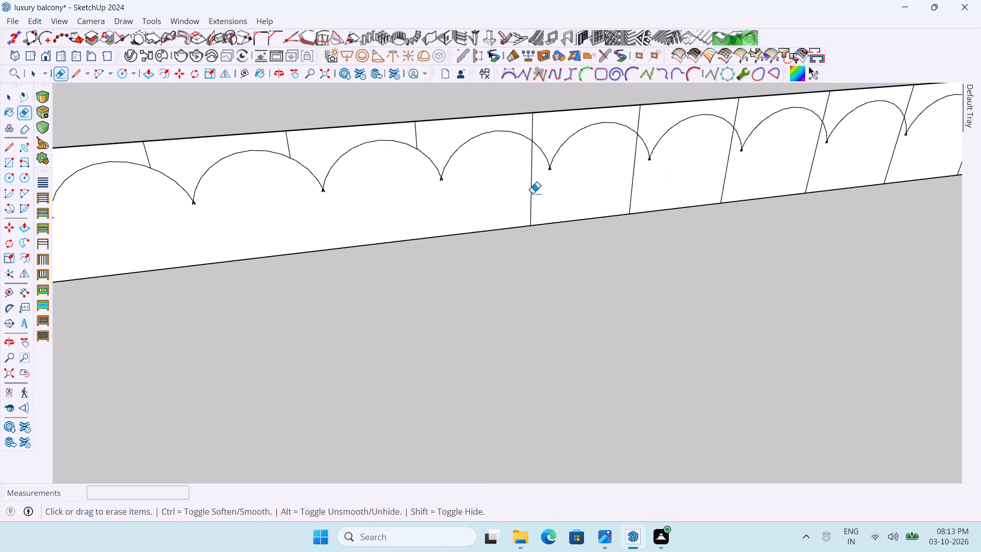
pyautogui.moveTo(511, 205); pyautogui.dragTo(901, 159)
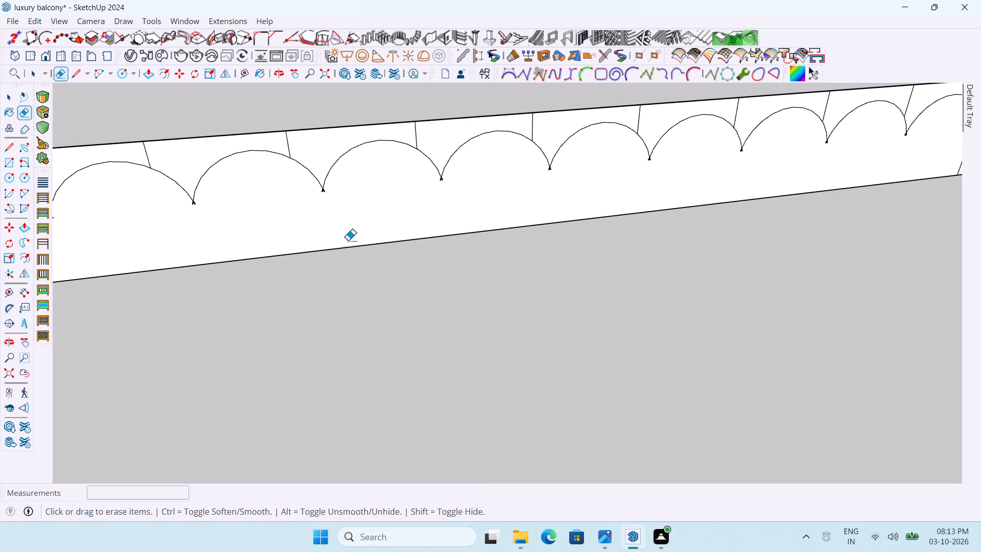
pyautogui.scroll(-4, 343, 241)
pyautogui.scroll(-7, 322, 201)
pyautogui.scroll(5, 683, 170)
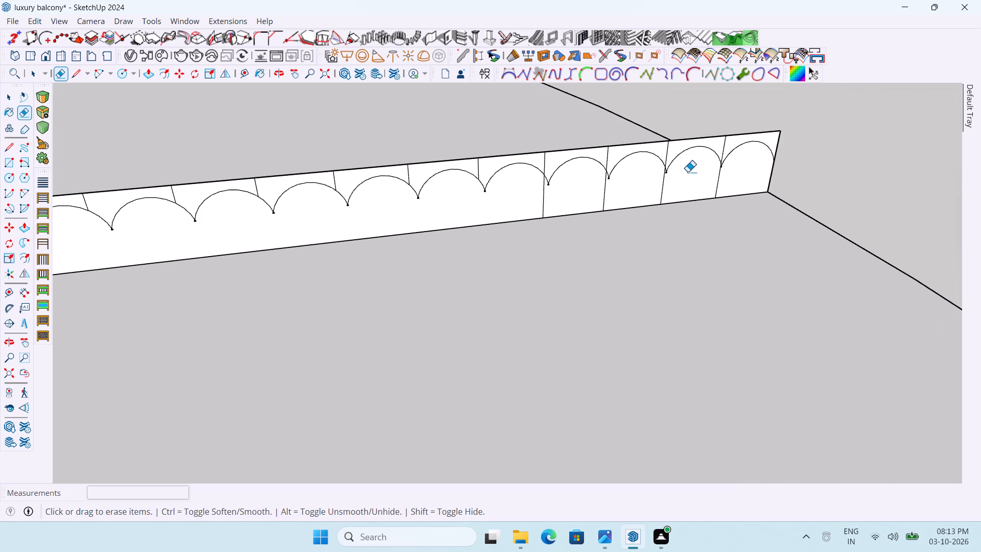
pyautogui.scroll(1, 688, 172)
pyautogui.moveTo(728, 180); pyautogui.dragTo(535, 203)
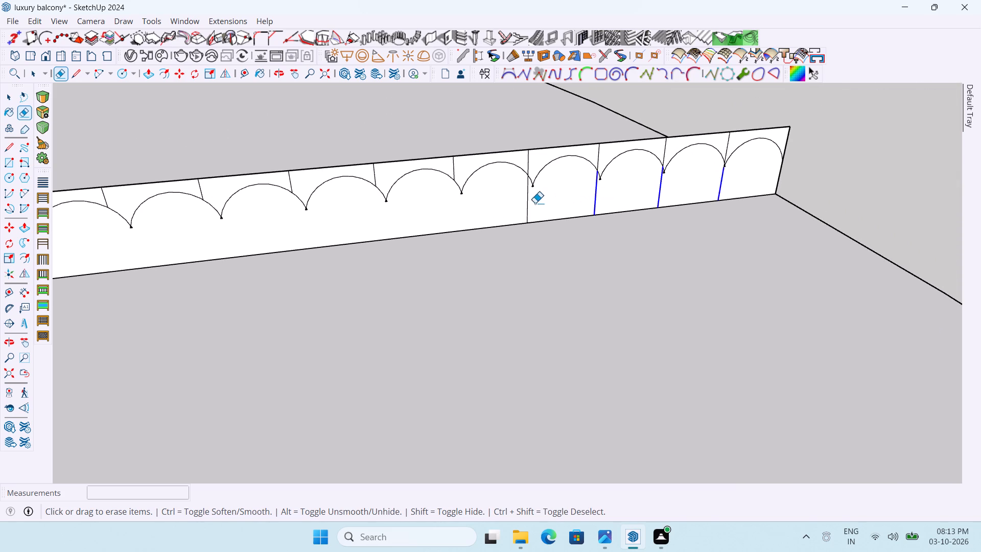
pyautogui.moveTo(535, 203); pyautogui.dragTo(513, 204)
# Erase the long edge and divider stubs above the arcs at the strip's rim end, together with the attached circle outline.
pyautogui.moveTo(808, 137); pyautogui.dragTo(727, 138)
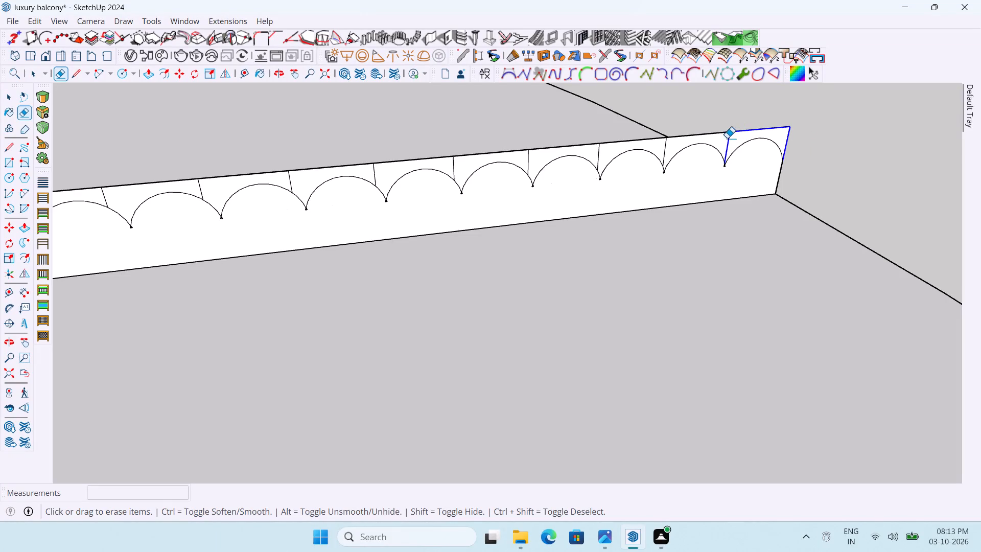
pyautogui.moveTo(727, 138); pyautogui.dragTo(665, 143)
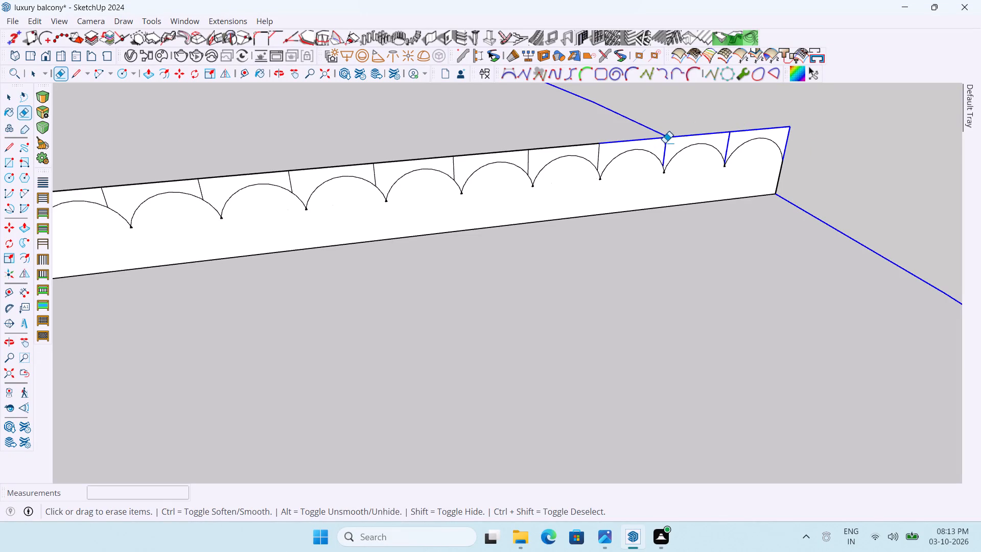
pyautogui.moveTo(665, 143); pyautogui.dragTo(452, 156)
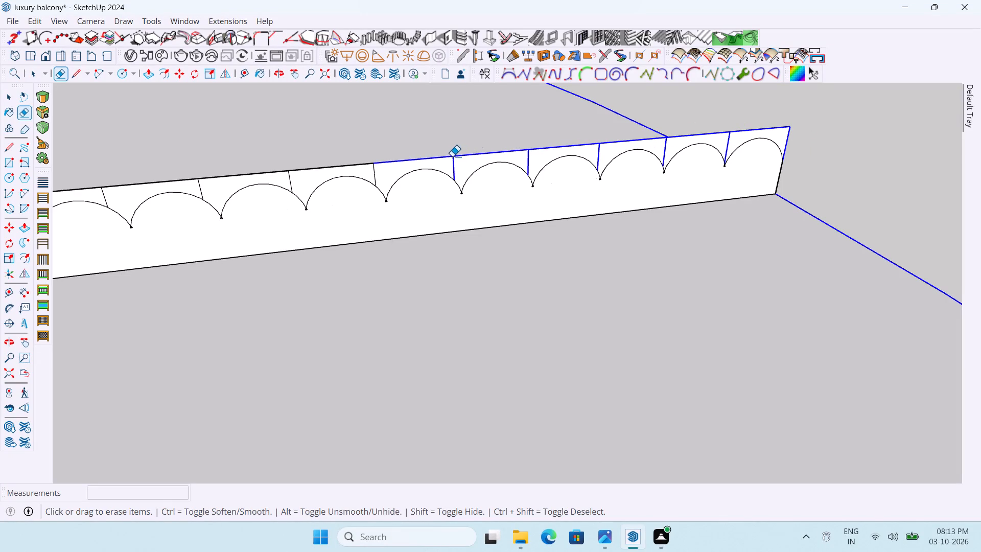
pyautogui.moveTo(452, 156); pyautogui.dragTo(283, 175)
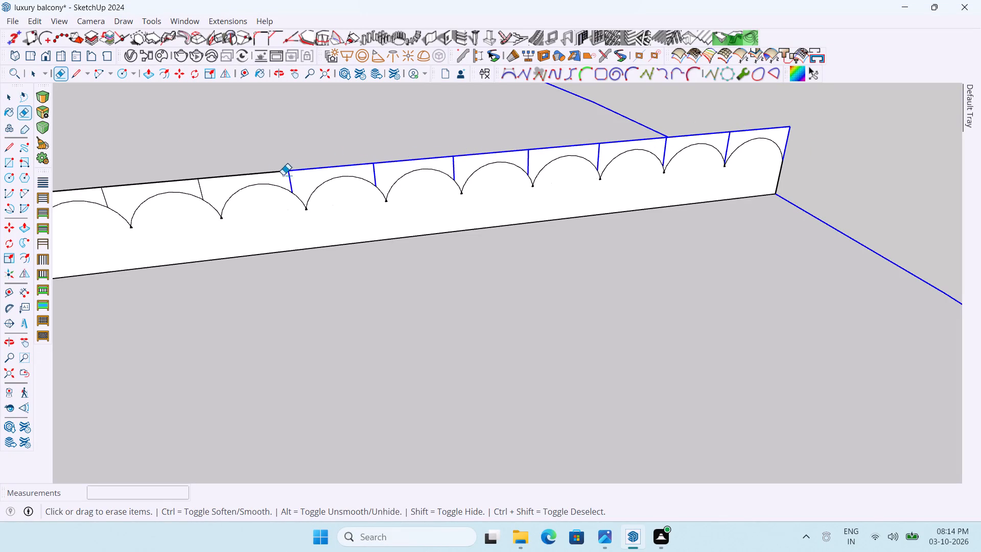
pyautogui.moveTo(283, 175); pyautogui.dragTo(106, 190)
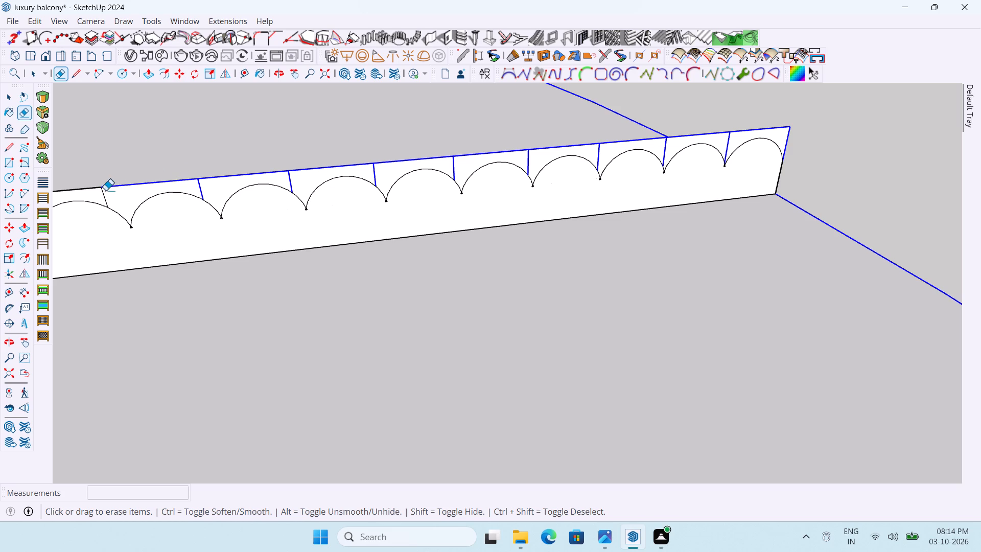
pyautogui.moveTo(106, 190); pyautogui.dragTo(83, 187)
# Continue erasing the long edge and divider stubs above the arcs, working from the rim end toward the circle-centre end.
pyautogui.scroll(-6, 777, 101)
pyautogui.scroll(5, 445, 102)
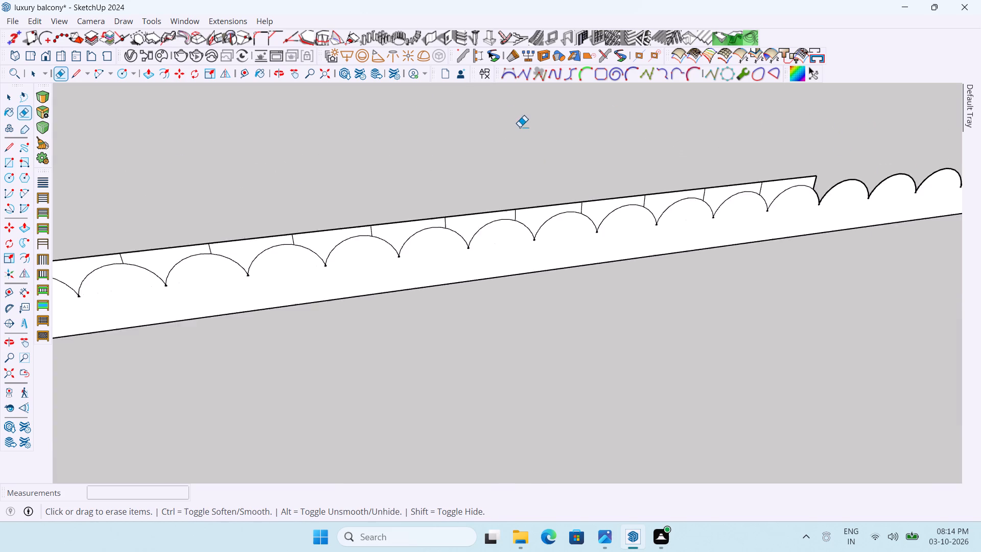
pyautogui.scroll(-4, 498, 169)
pyautogui.scroll(2, 635, 164)
pyautogui.moveTo(695, 197); pyautogui.dragTo(660, 194)
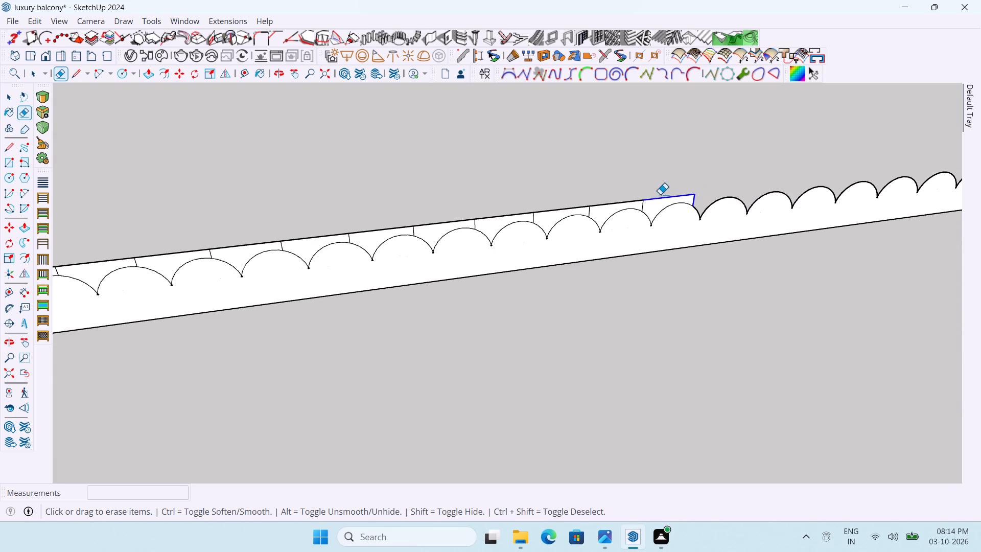
pyautogui.moveTo(660, 194); pyautogui.dragTo(539, 211)
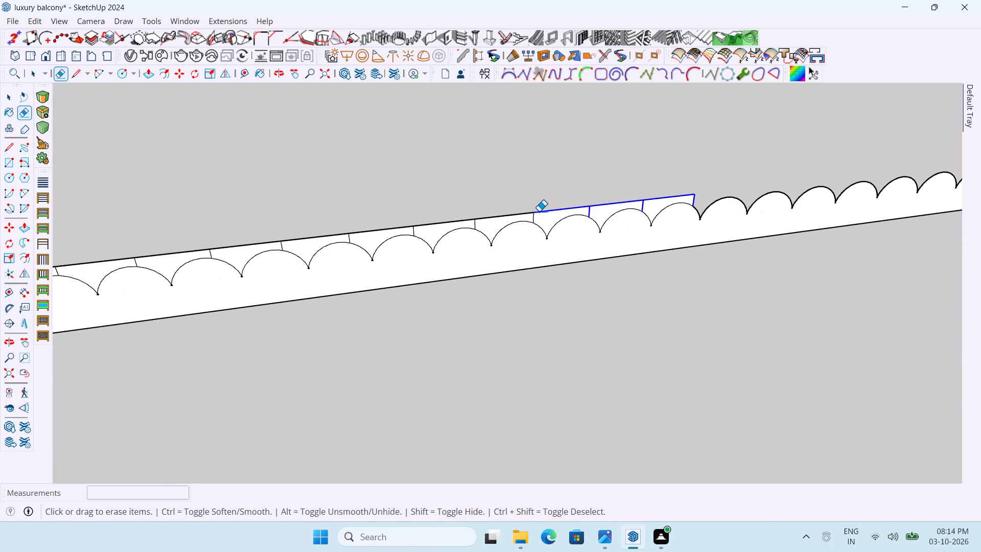
pyautogui.moveTo(539, 211); pyautogui.dragTo(455, 220)
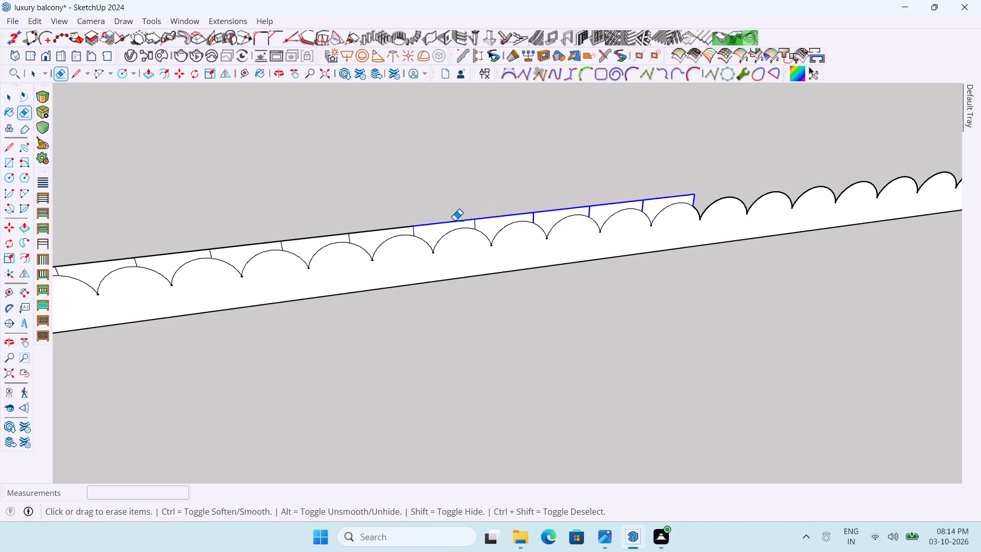
pyautogui.moveTo(455, 220); pyautogui.dragTo(453, 220)
pyautogui.click(478, 222)
pyautogui.moveTo(472, 221); pyautogui.dragTo(484, 222)
pyautogui.scroll(4, 442, 208)
pyautogui.scroll(-4, 440, 210)
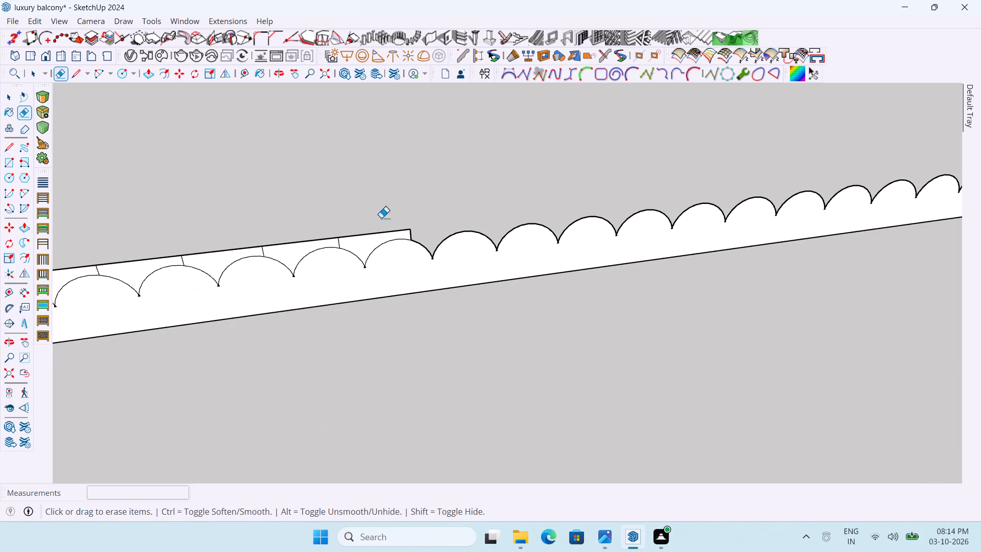
pyautogui.moveTo(347, 239); pyautogui.dragTo(281, 238)
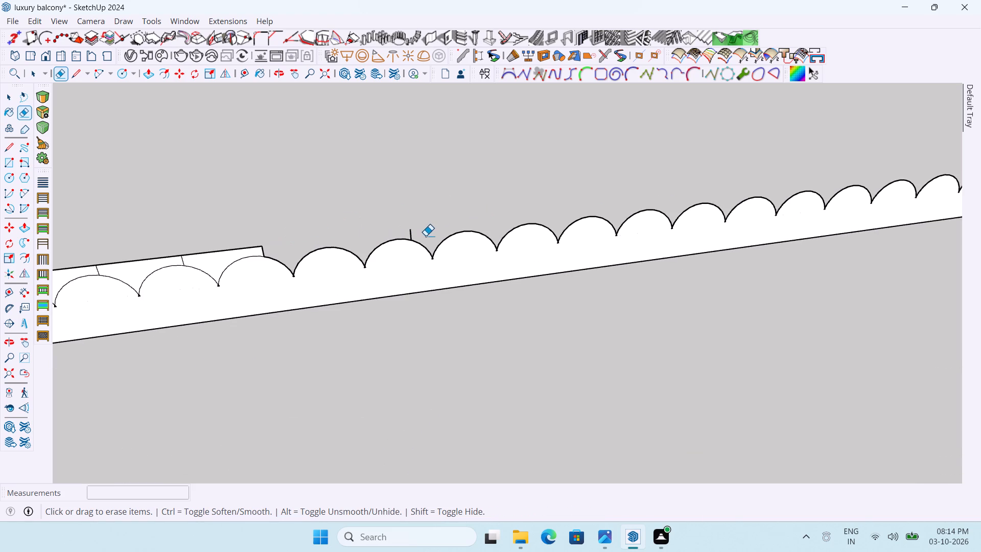
pyautogui.click(409, 233)
# Erase the edge segments and divider stubs above the next group of arcs, approaching the strip's middle.
pyautogui.scroll(-5, 530, 239)
pyautogui.scroll(4, 325, 230)
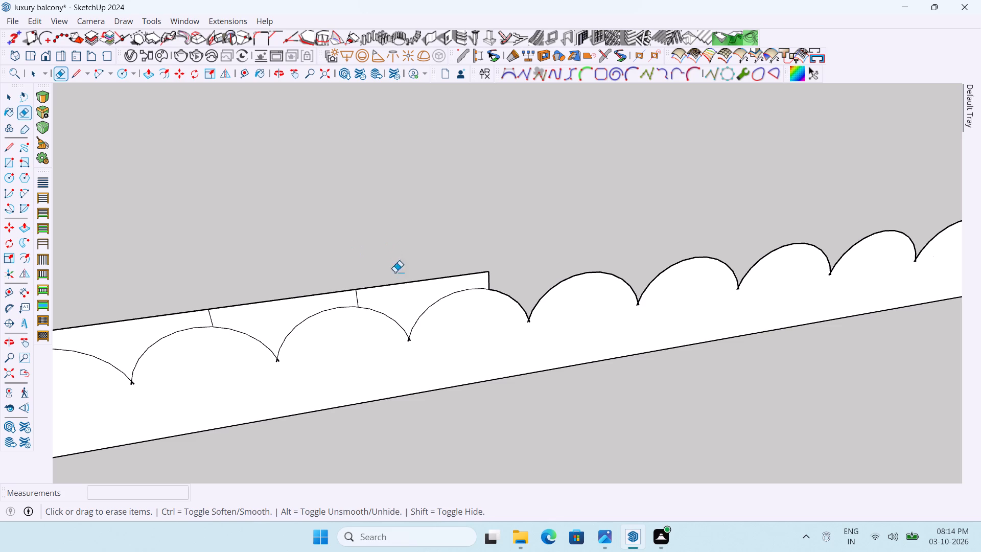
pyautogui.moveTo(411, 285); pyautogui.dragTo(387, 289)
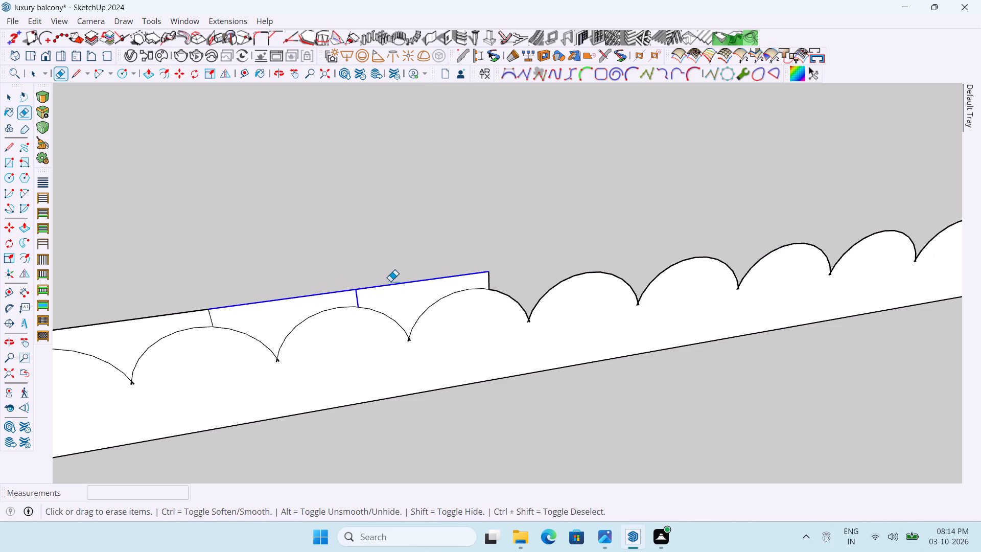
pyautogui.moveTo(478, 273); pyautogui.dragTo(501, 277)
pyautogui.scroll(-6, 603, 232)
pyautogui.scroll(8, 482, 259)
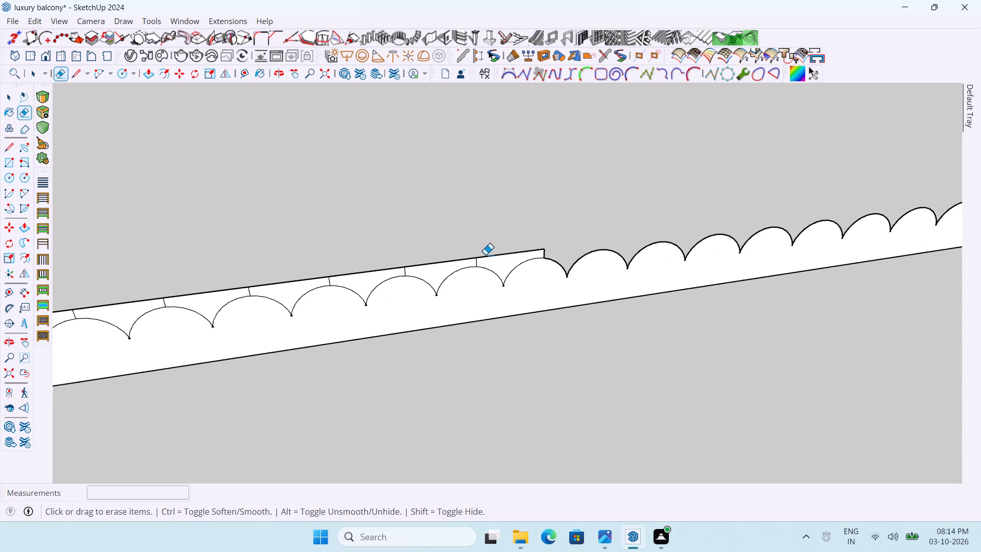
pyautogui.moveTo(554, 252); pyautogui.dragTo(403, 263)
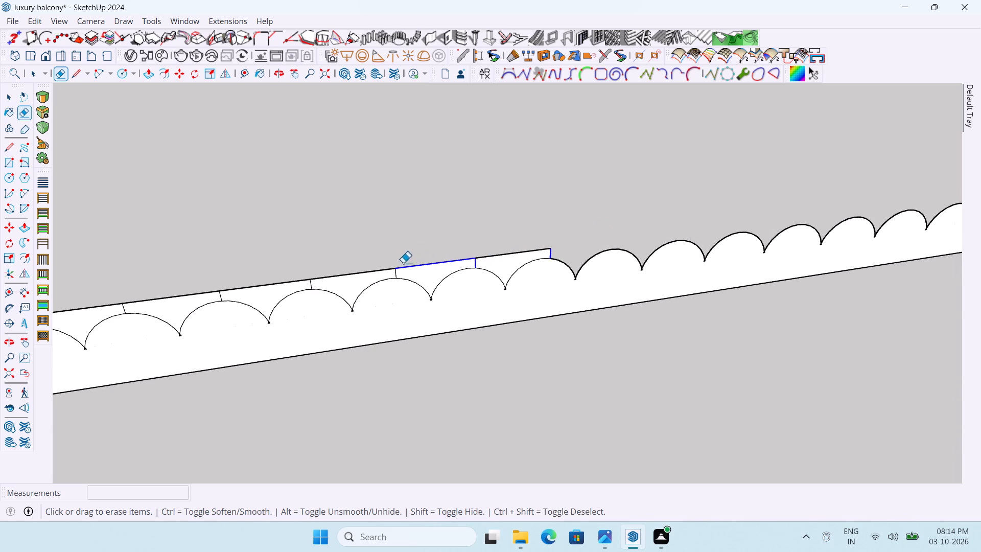
pyautogui.moveTo(403, 263); pyautogui.dragTo(368, 270)
pyautogui.click(492, 258)
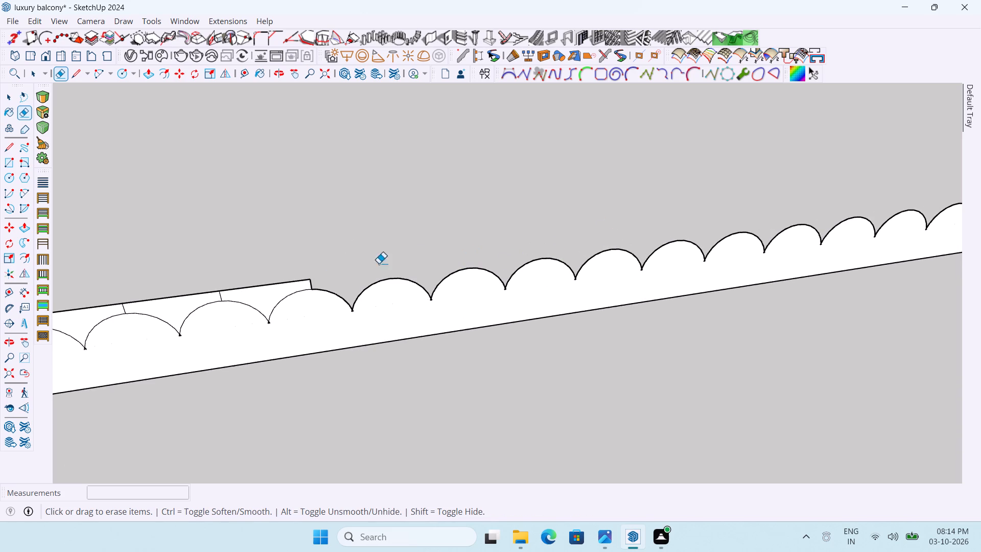
# Erase the outer edge segments and stubs above the following arcs, clearing the rim-side half to about the strip's middle.
pyautogui.scroll(-5, 641, 283)
pyautogui.scroll(5, 485, 304)
pyautogui.scroll(4, 389, 280)
pyautogui.moveTo(475, 262); pyautogui.dragTo(440, 268)
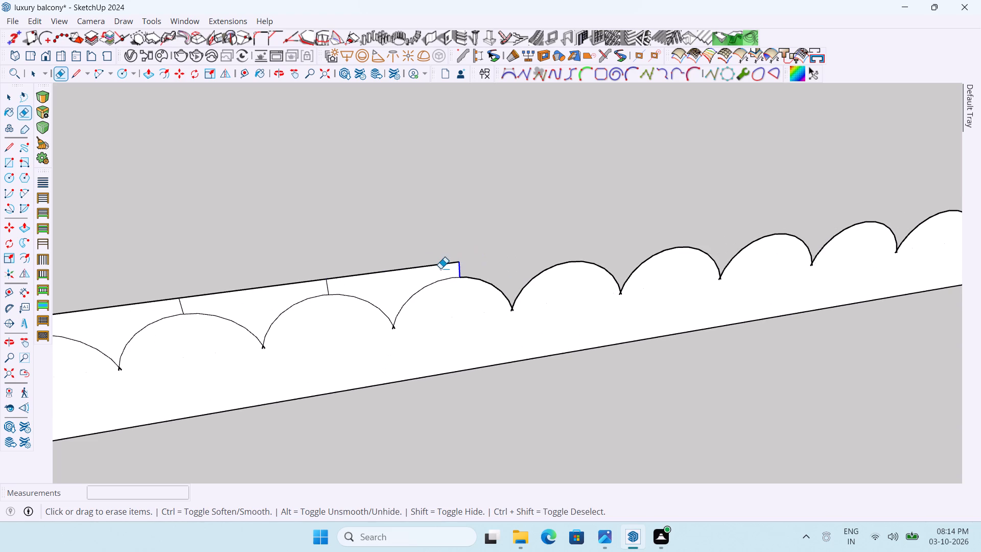
pyautogui.moveTo(440, 268); pyautogui.dragTo(162, 301)
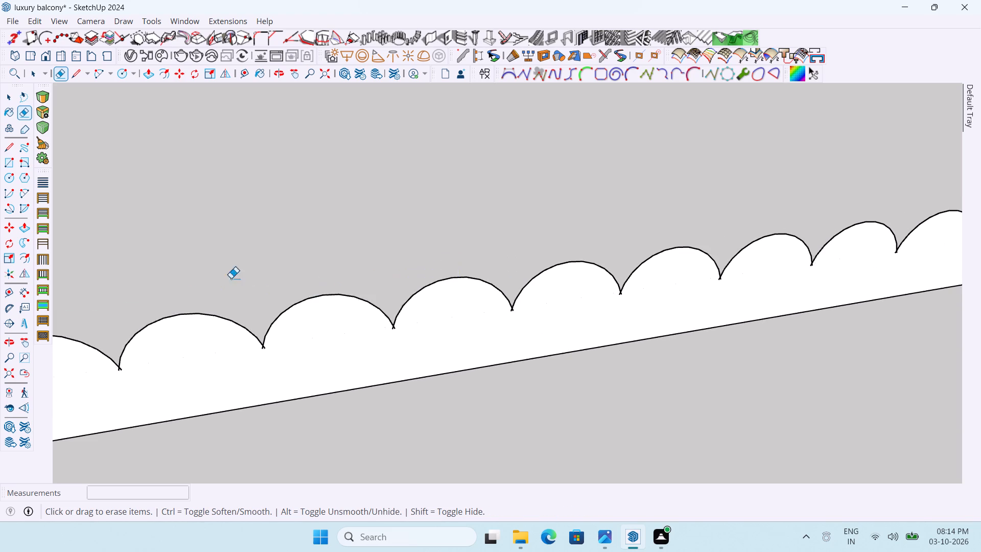
pyautogui.scroll(-9, 398, 244)
pyautogui.scroll(4, 281, 275)
pyautogui.scroll(4, 493, 284)
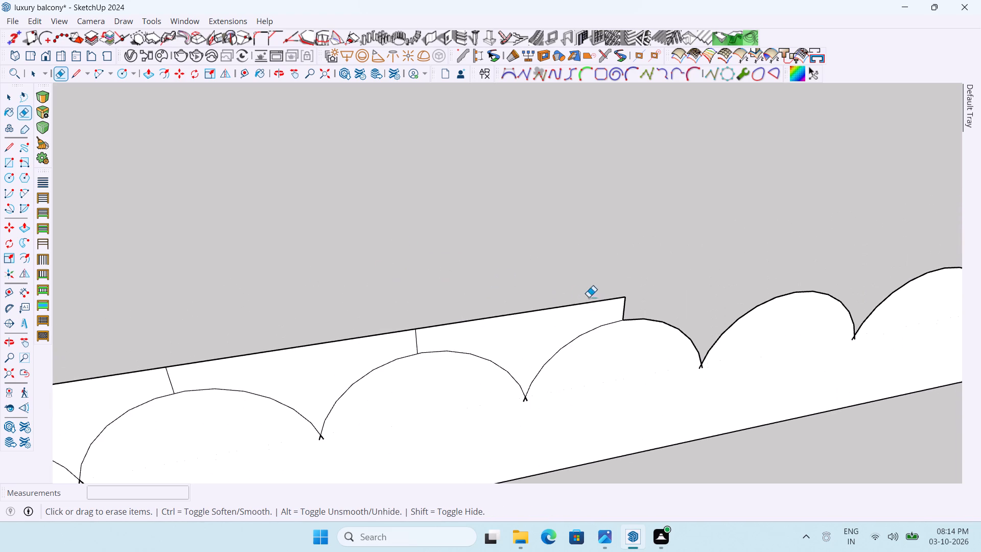
pyautogui.moveTo(648, 307); pyautogui.dragTo(148, 366)
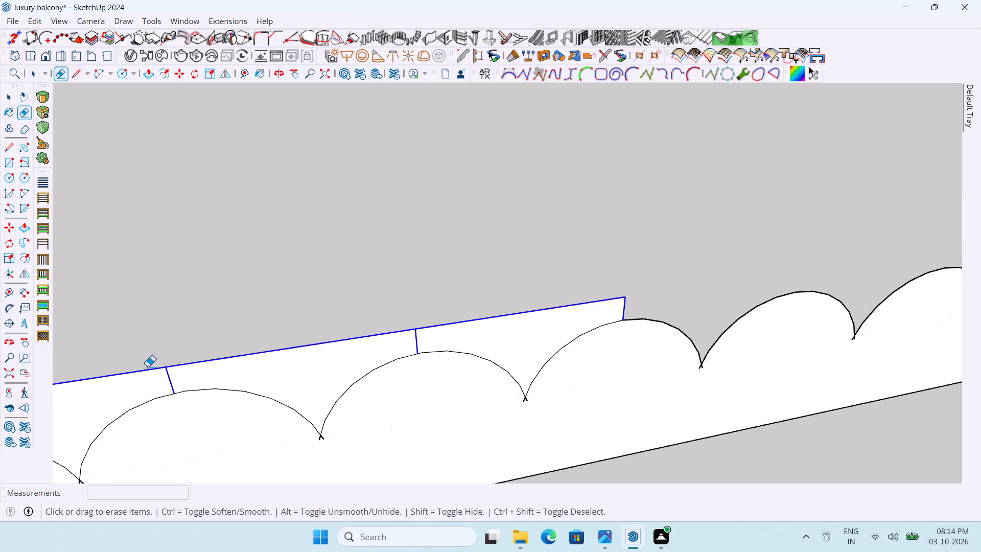
pyautogui.moveTo(148, 366); pyautogui.dragTo(145, 366)
# Erase the corner, long edge and divider stubs above the arcs from the circle-centre end toward the strip's middle.
pyautogui.scroll(-8, 639, 273)
pyautogui.scroll(5, 511, 311)
pyautogui.scroll(-14, 504, 303)
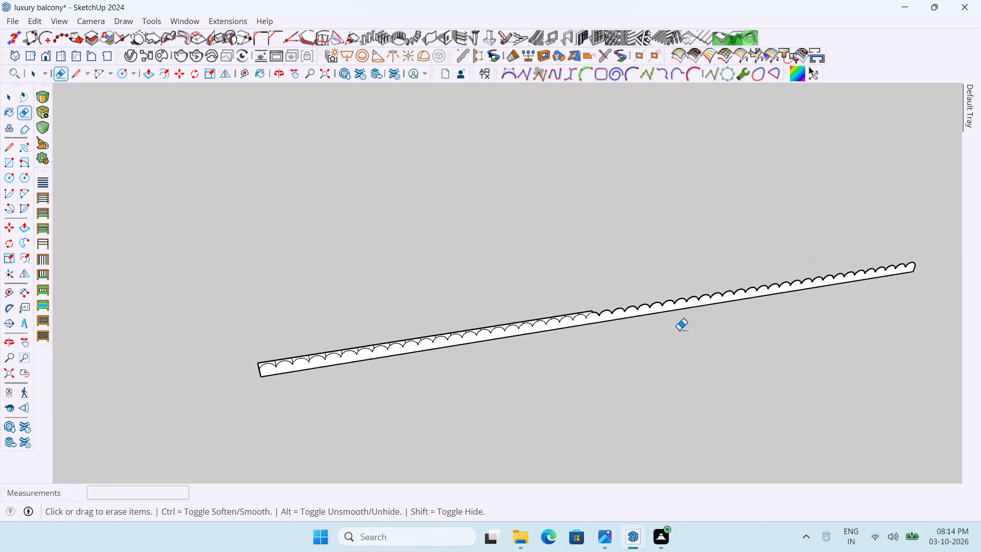
pyautogui.scroll(5, 399, 373)
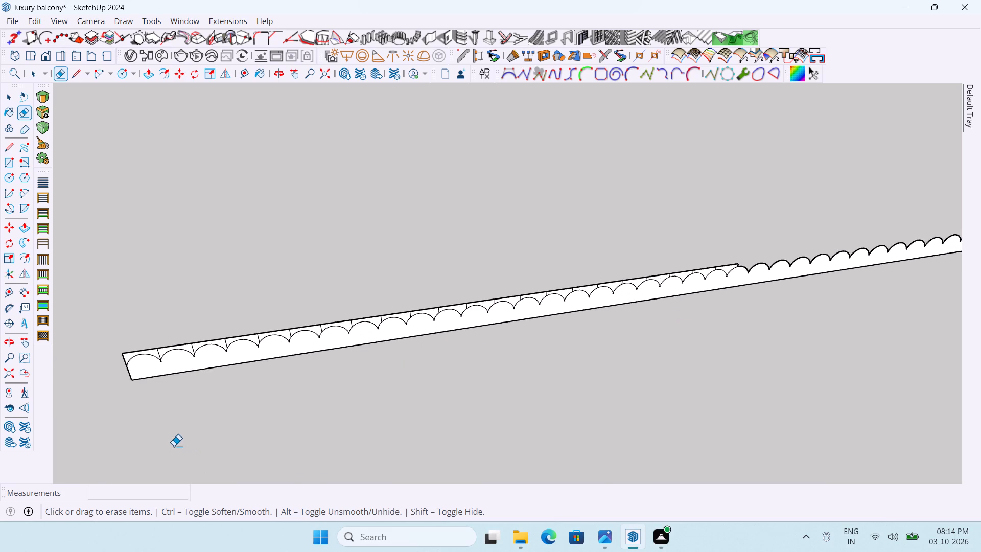
pyautogui.scroll(4, 131, 361)
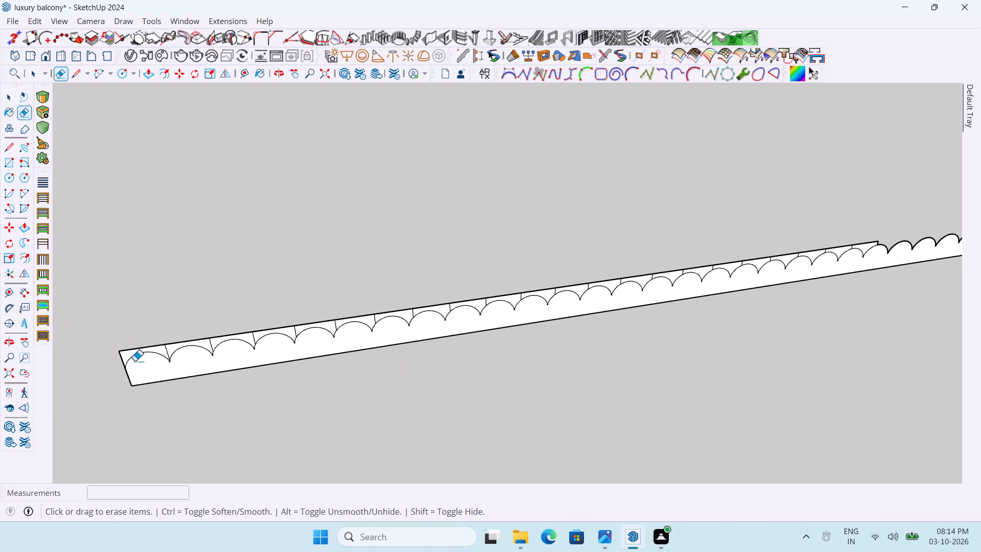
pyautogui.scroll(2, 135, 361)
pyautogui.moveTo(109, 359); pyautogui.dragTo(125, 355)
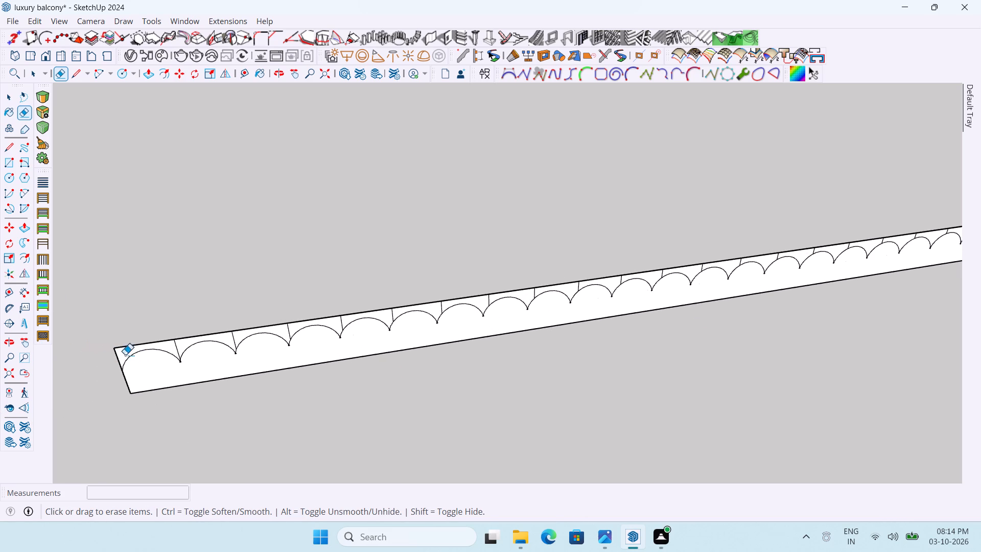
pyautogui.moveTo(125, 355); pyautogui.dragTo(280, 324)
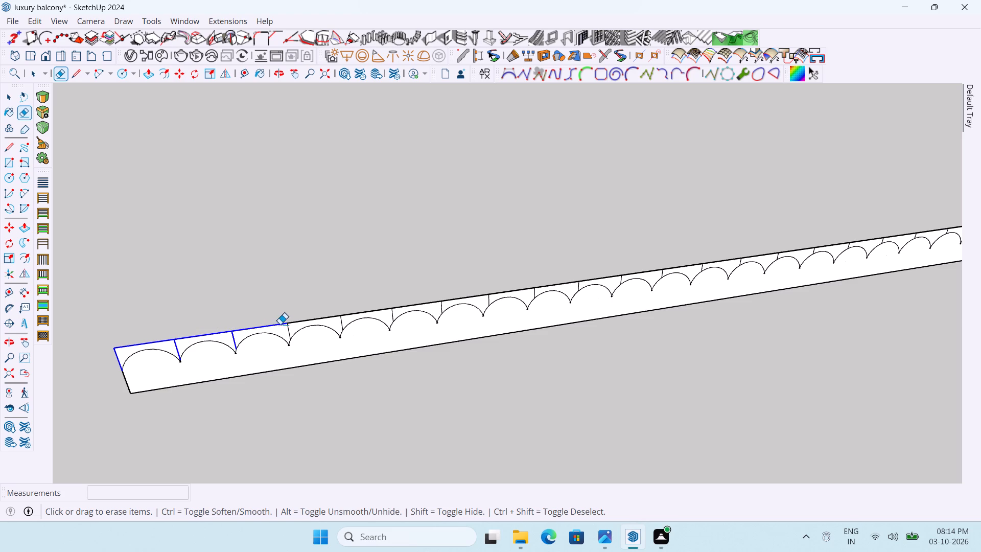
pyautogui.moveTo(280, 324); pyautogui.dragTo(456, 300)
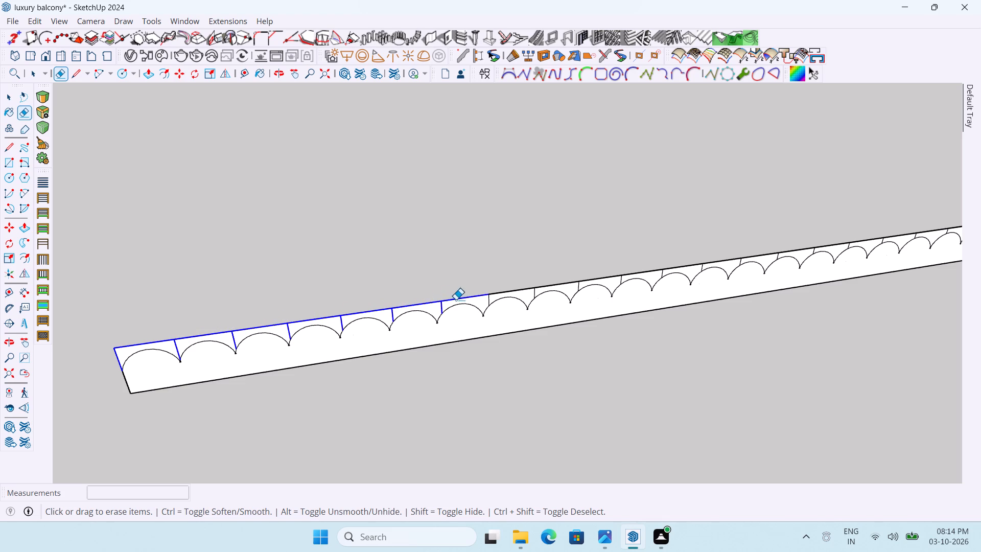
pyautogui.moveTo(456, 300); pyautogui.dragTo(615, 272)
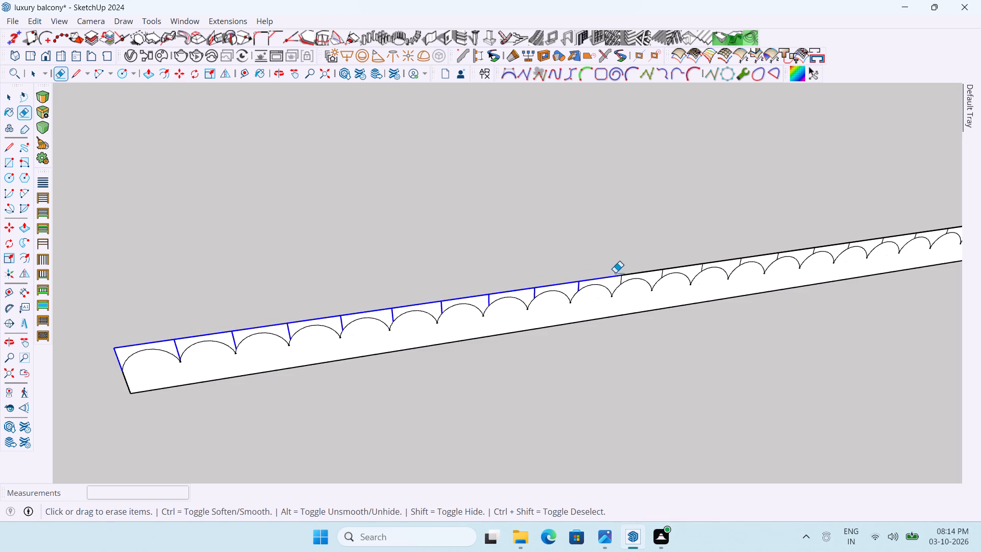
pyautogui.moveTo(615, 272); pyautogui.dragTo(665, 271)
pyautogui.scroll(2, 656, 272)
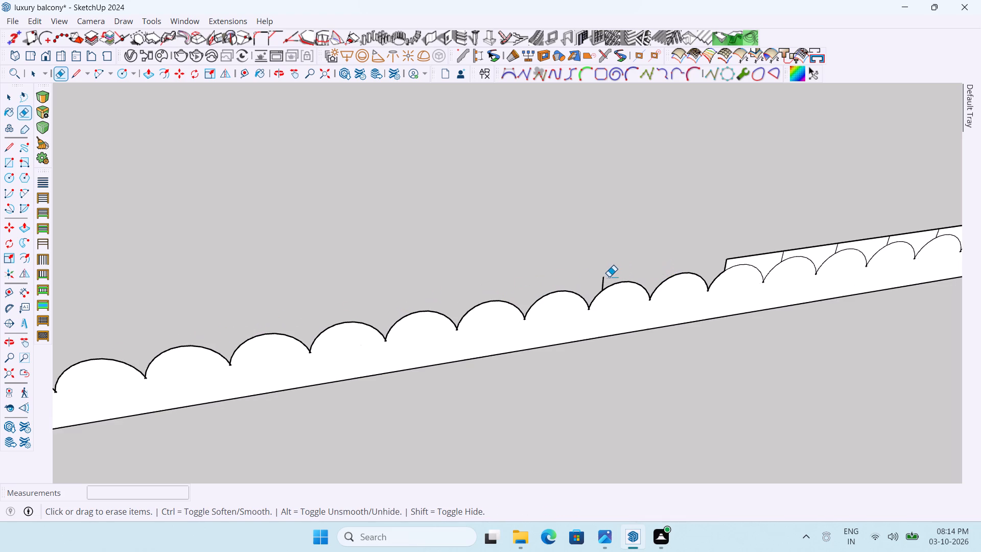
pyautogui.click(604, 277)
# Erase the remaining outer edge segments and divider stubs above the middle arcs, leaving only the scalloped profile along the strip.
pyautogui.scroll(-5, 340, 296)
pyautogui.scroll(4, 627, 262)
pyautogui.scroll(3, 359, 305)
pyautogui.moveTo(366, 324); pyautogui.dragTo(685, 264)
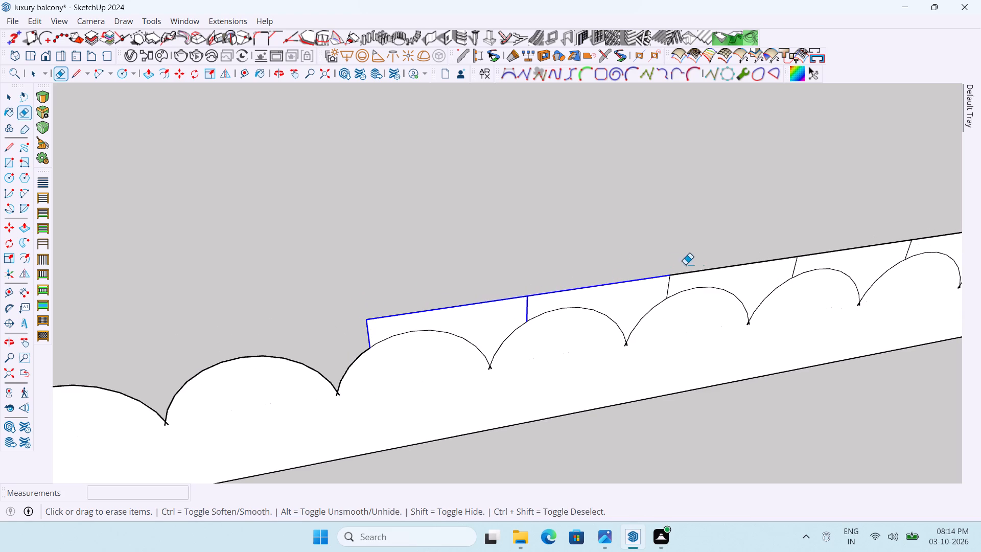
pyautogui.moveTo(685, 264); pyautogui.dragTo(820, 256)
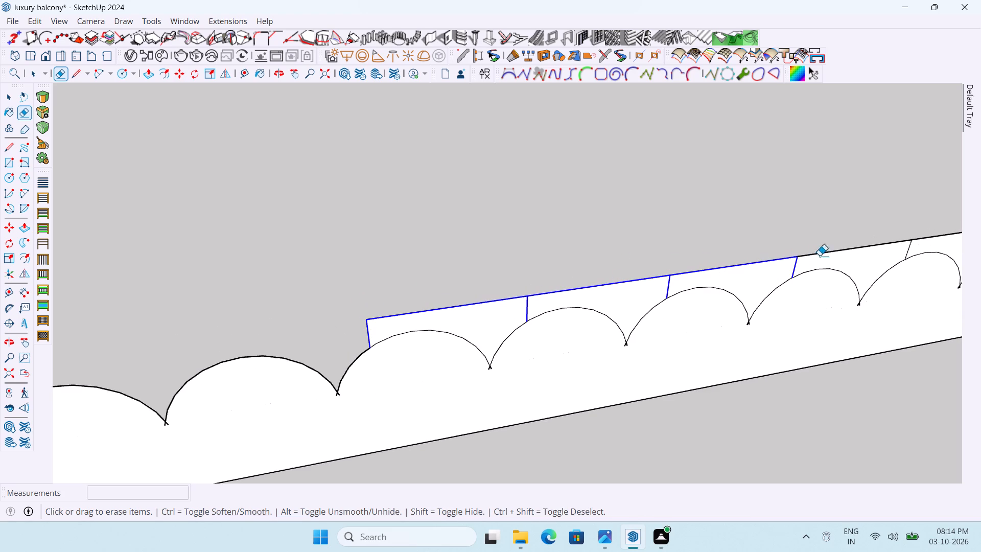
pyautogui.moveTo(820, 256); pyautogui.dragTo(910, 243)
pyautogui.scroll(-7, 238, 275)
pyautogui.scroll(5, 504, 234)
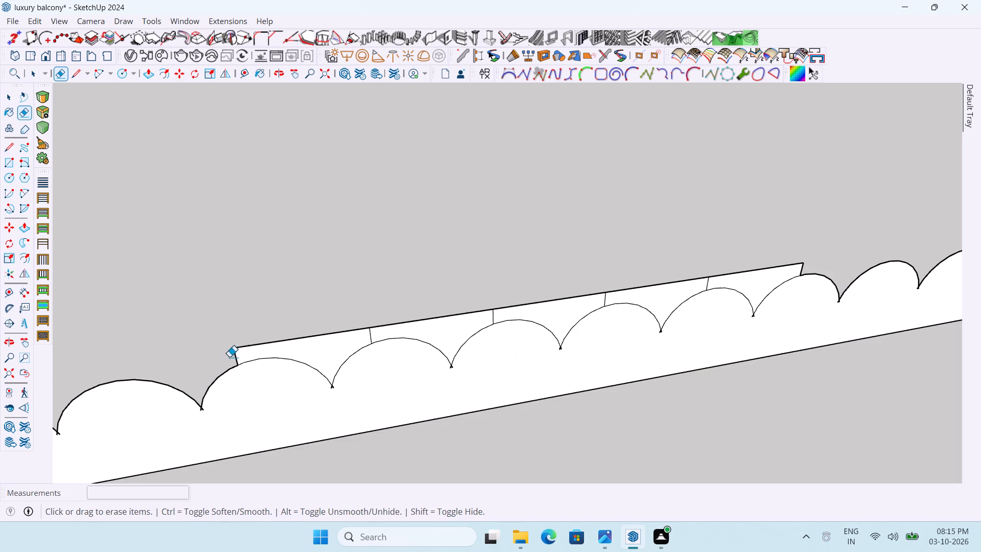
pyautogui.moveTo(222, 357); pyautogui.dragTo(532, 303)
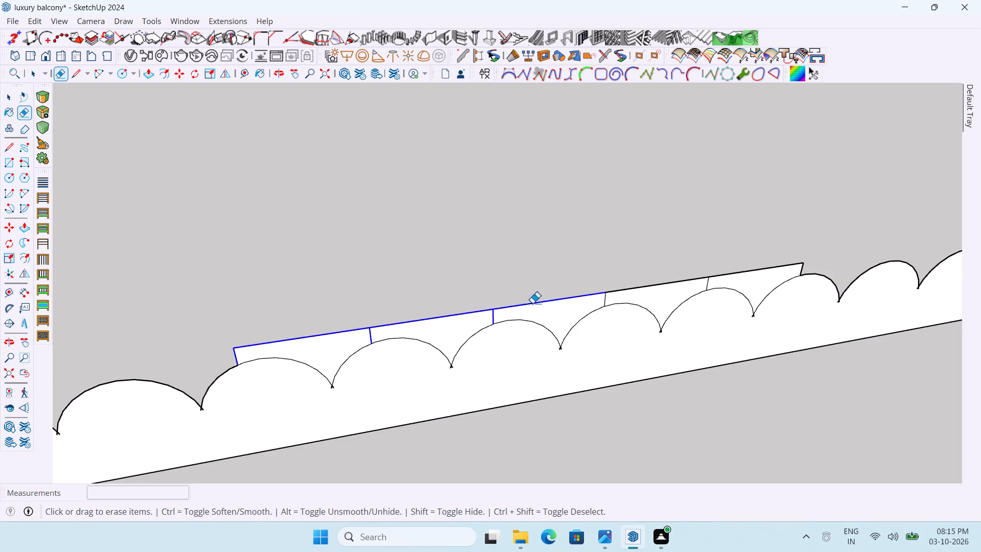
pyautogui.moveTo(532, 303); pyautogui.dragTo(715, 276)
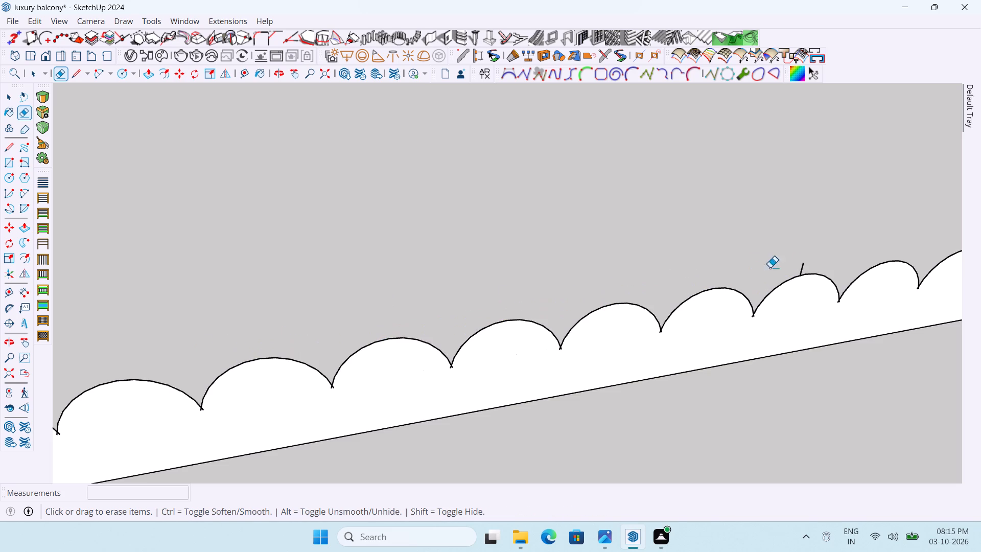
pyautogui.click(805, 267)
pyautogui.click(802, 267)
pyautogui.scroll(-9, 700, 228)
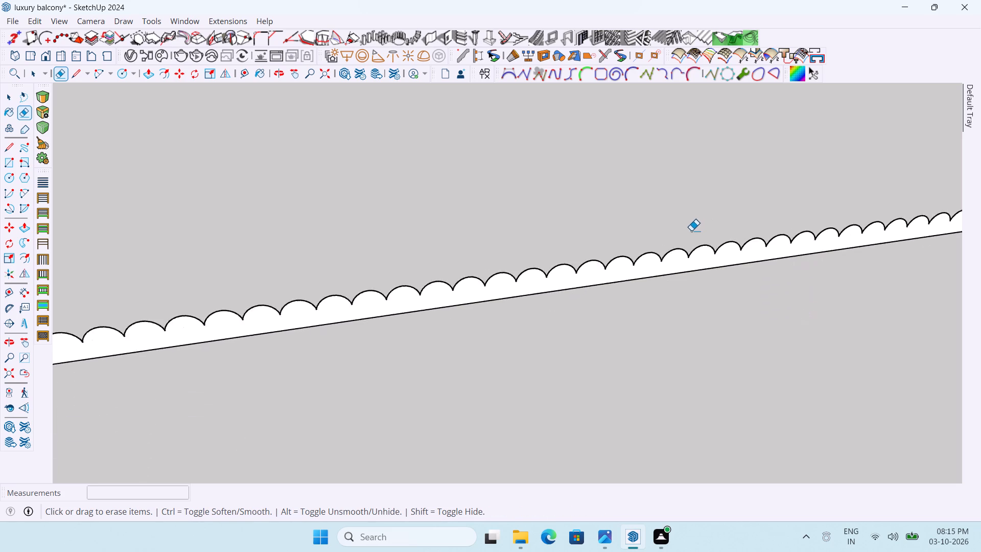
pyautogui.scroll(-10, 691, 231)
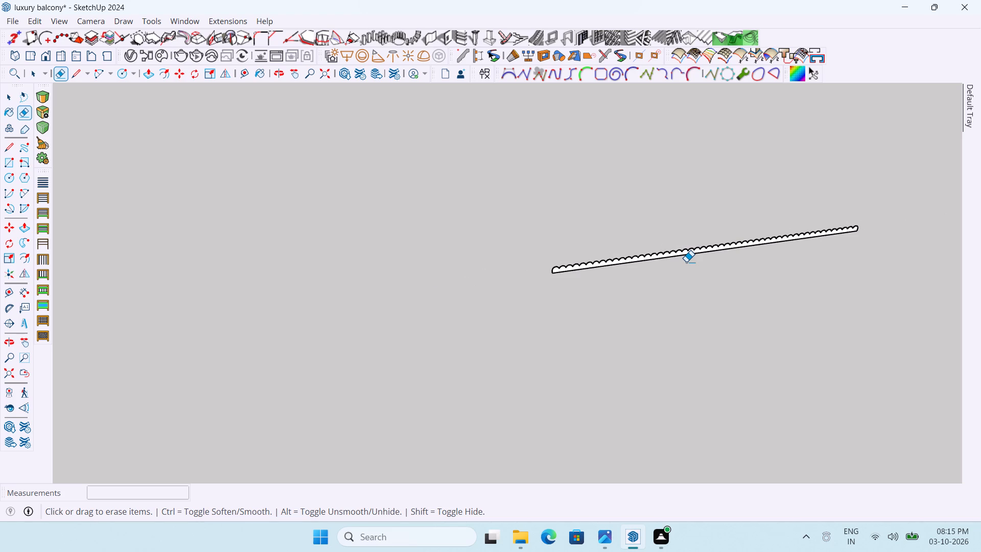
# Select the whole trimmed scalloped profile, including its face and all bounding edges.
pyautogui.scroll(-5, 686, 262)
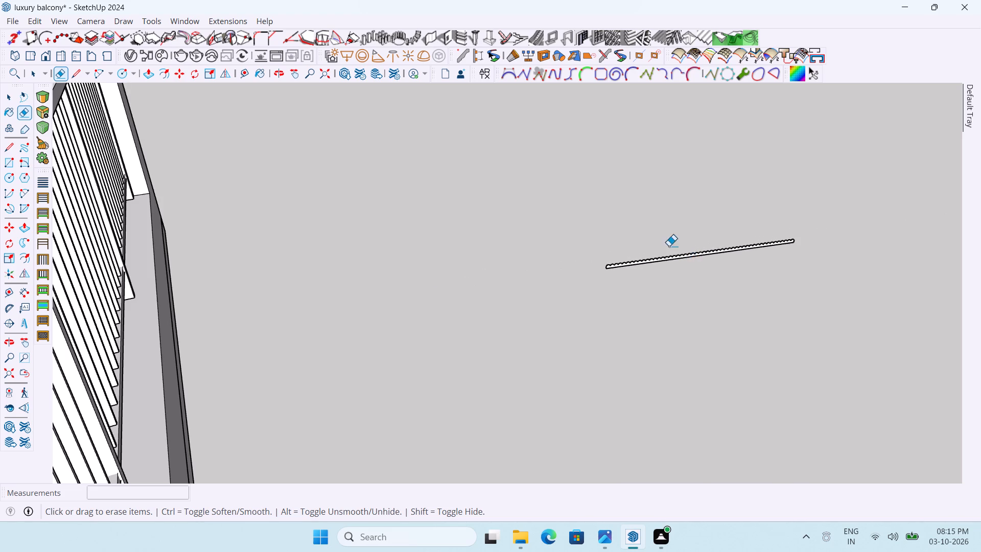
pyautogui.scroll(2, 648, 240)
pyautogui.press('space')
pyautogui.click(620, 224)
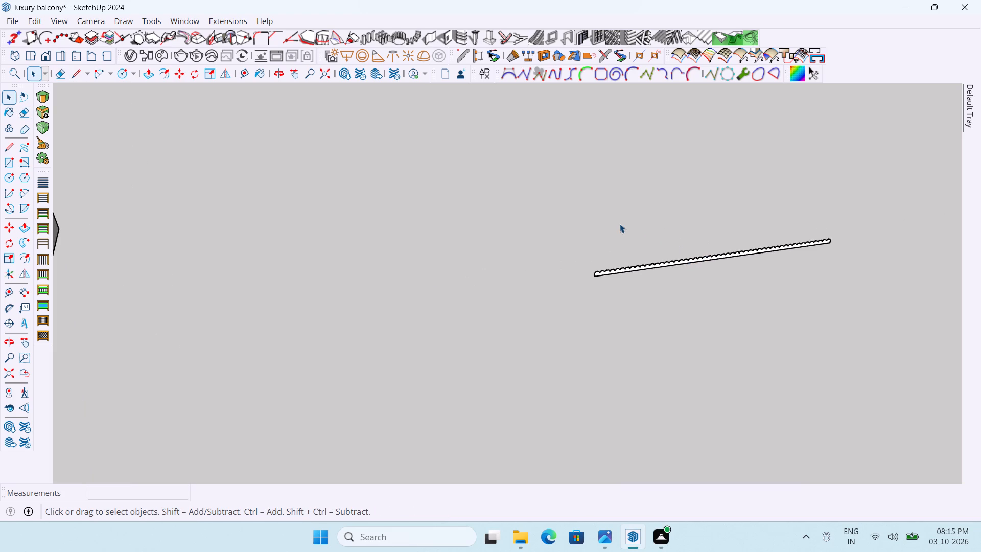
pyautogui.scroll(8, 614, 298)
pyautogui.click(590, 265)
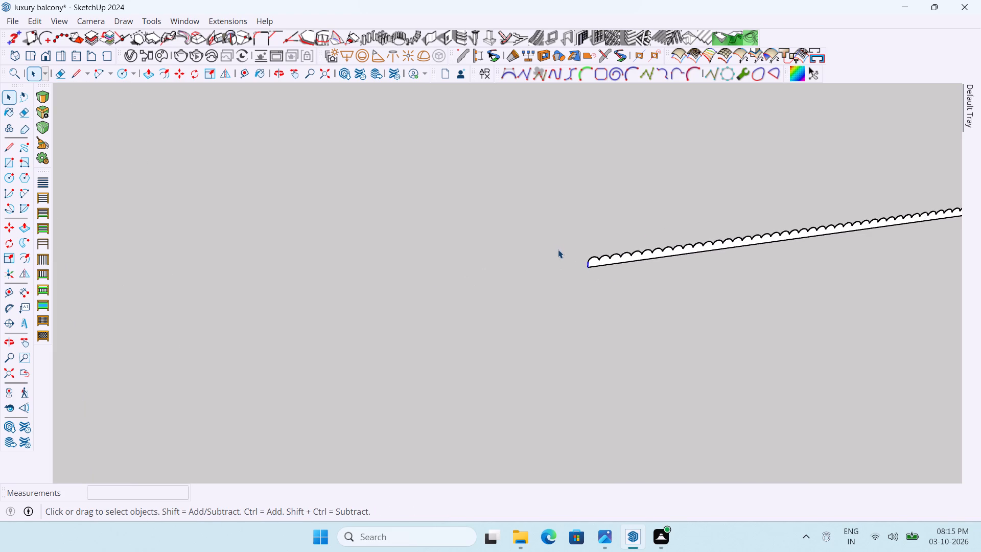
pyautogui.click(555, 247)
pyautogui.scroll(-3, 501, 258)
pyautogui.scroll(4, 569, 267)
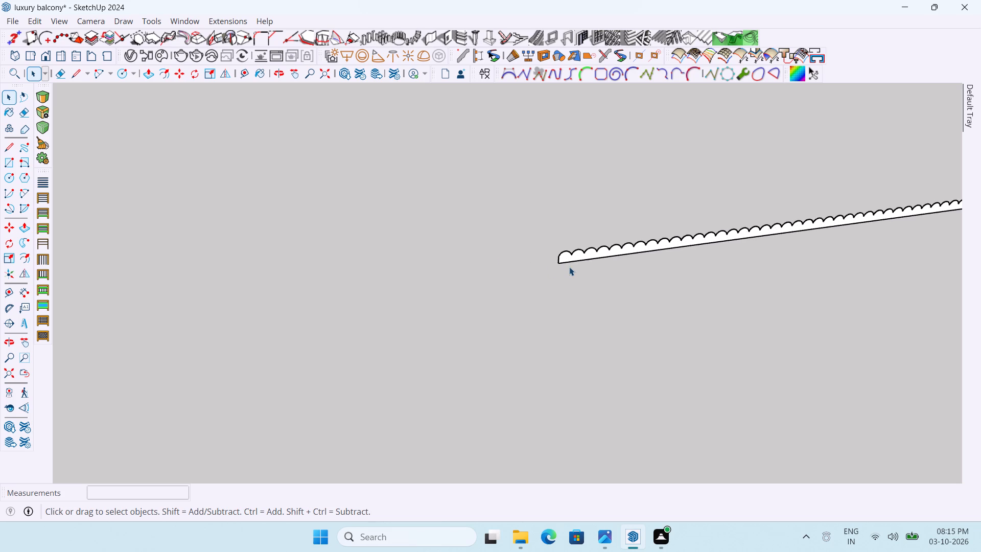
pyautogui.press('m')
pyautogui.press('space')
pyautogui.tripleClick(601, 251)
pyautogui.scroll(-4, 497, 277)
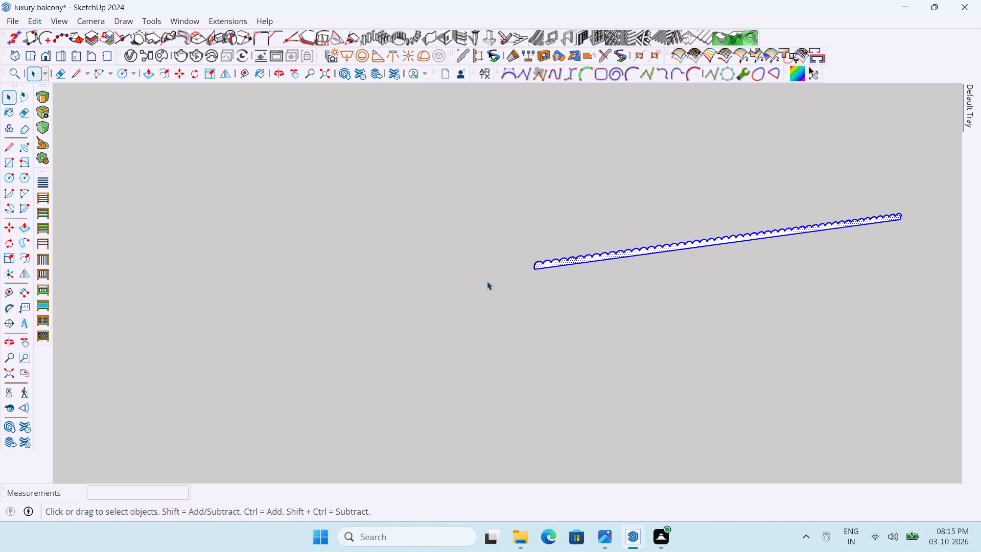
pyautogui.scroll(3, 543, 280)
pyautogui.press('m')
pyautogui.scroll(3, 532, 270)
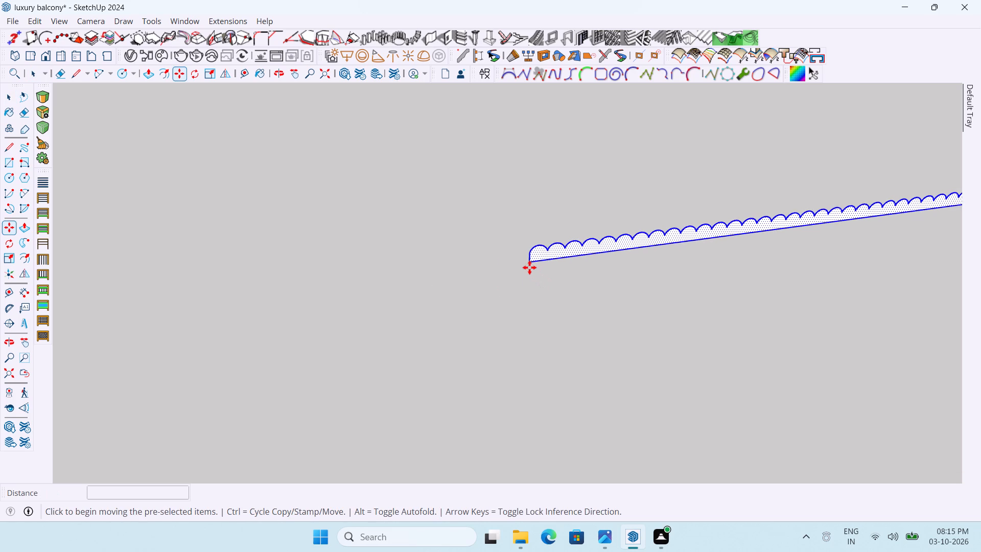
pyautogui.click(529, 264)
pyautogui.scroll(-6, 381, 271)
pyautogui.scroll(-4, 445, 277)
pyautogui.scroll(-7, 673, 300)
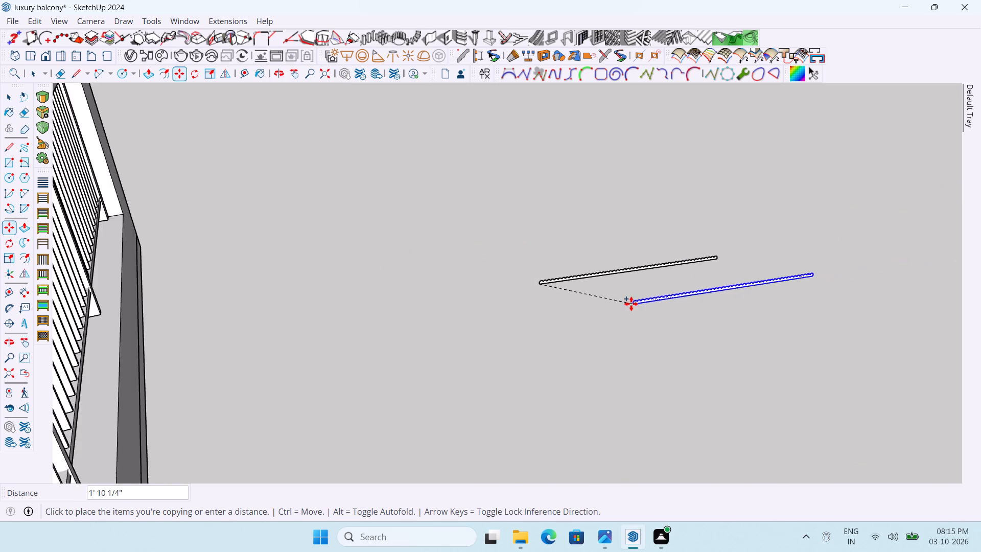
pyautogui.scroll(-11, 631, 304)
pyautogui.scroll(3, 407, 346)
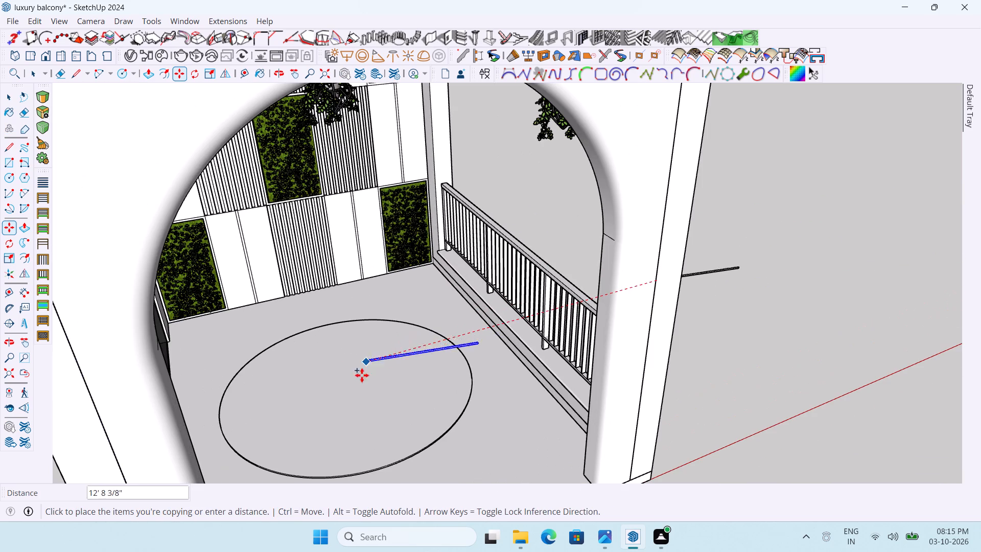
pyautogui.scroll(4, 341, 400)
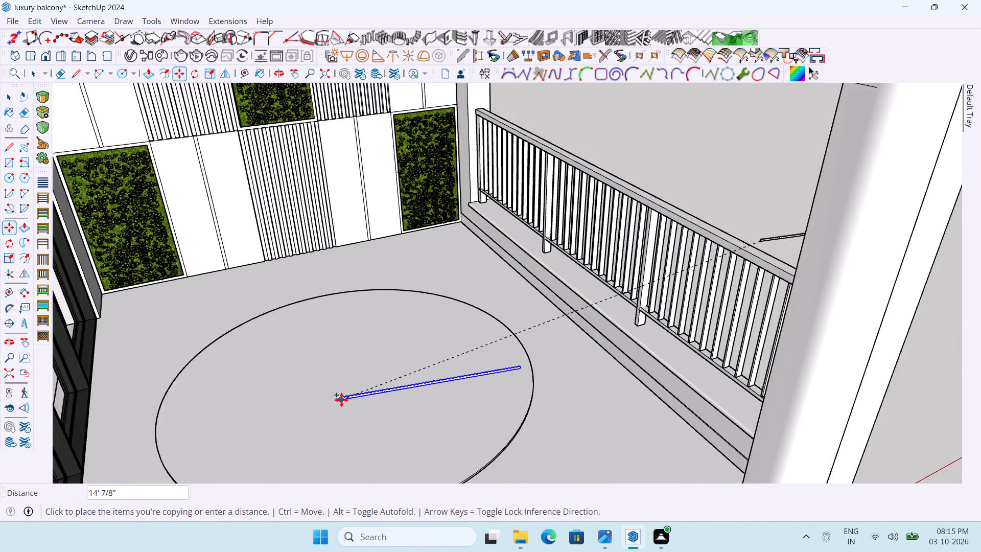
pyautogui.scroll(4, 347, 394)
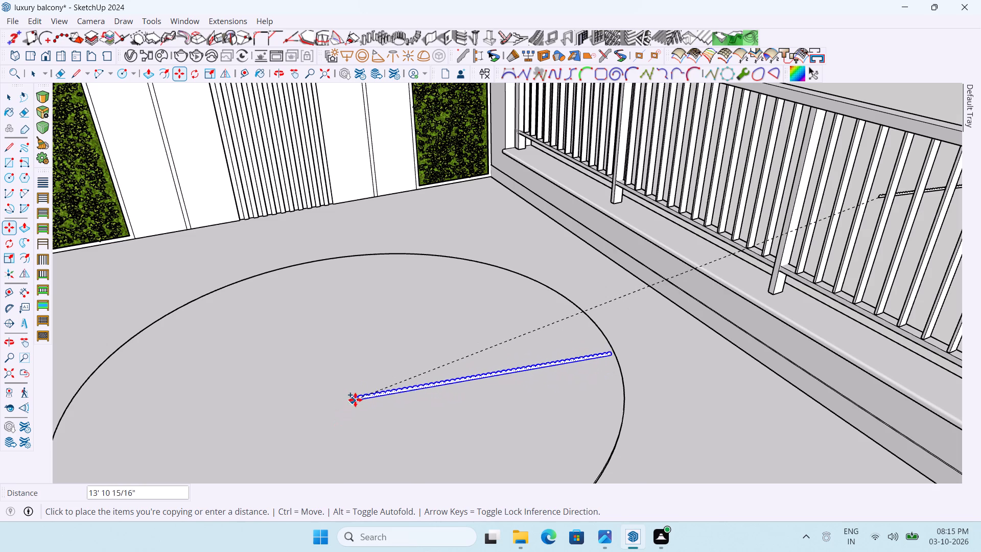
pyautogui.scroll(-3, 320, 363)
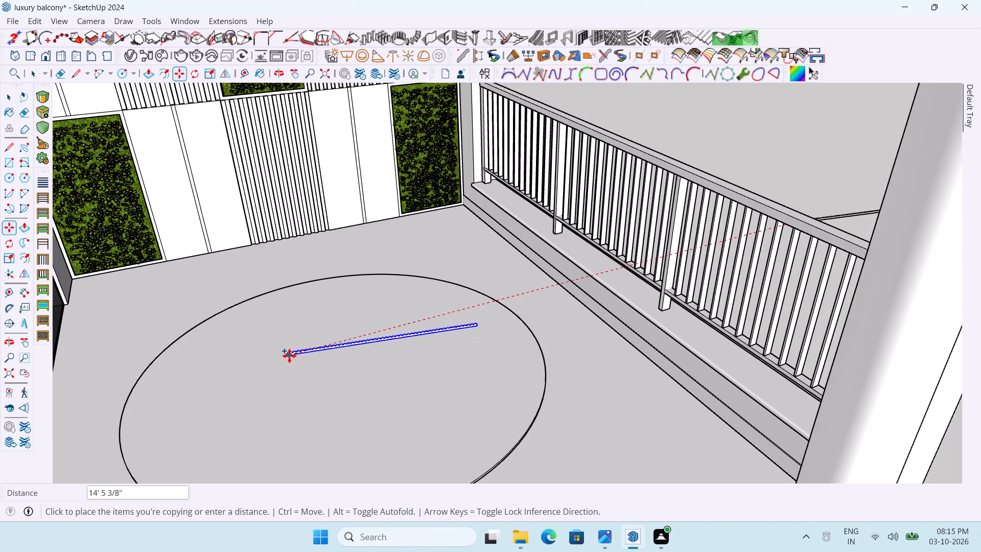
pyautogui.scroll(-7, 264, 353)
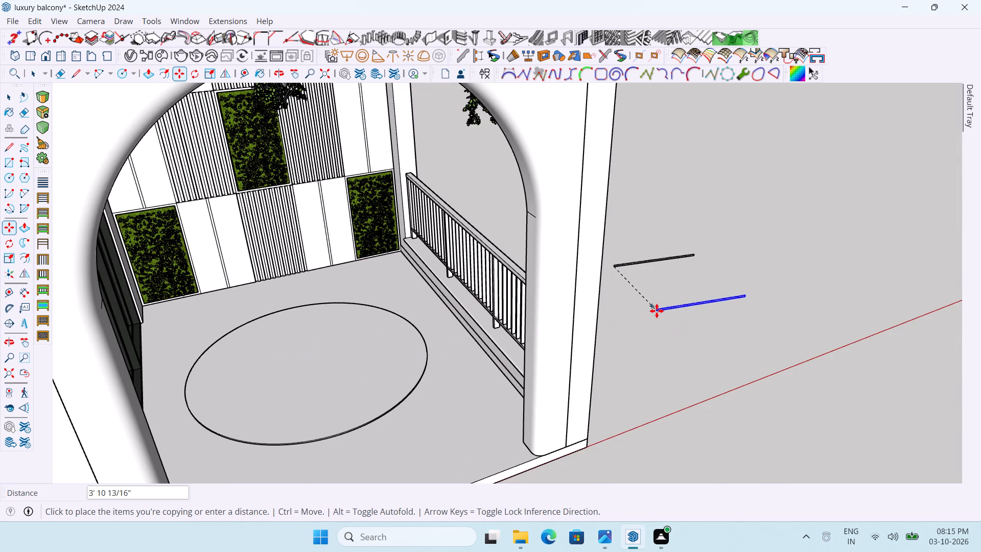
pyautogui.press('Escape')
# Copy the scalloped profile by its rim-end bottom corner onto the rug circle's edge, about 13' 11 9/16" away.
pyautogui.scroll(3, 687, 278)
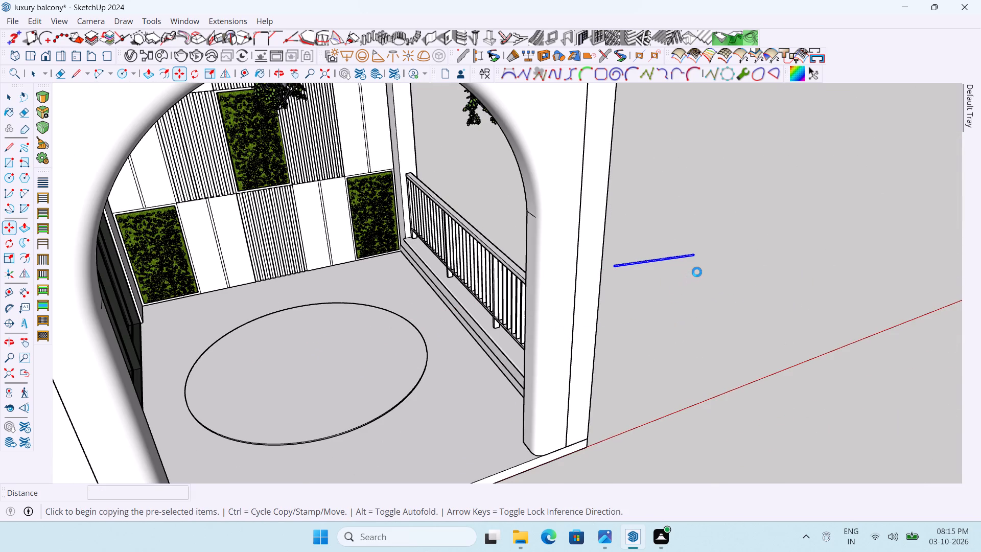
pyautogui.scroll(15, 697, 272)
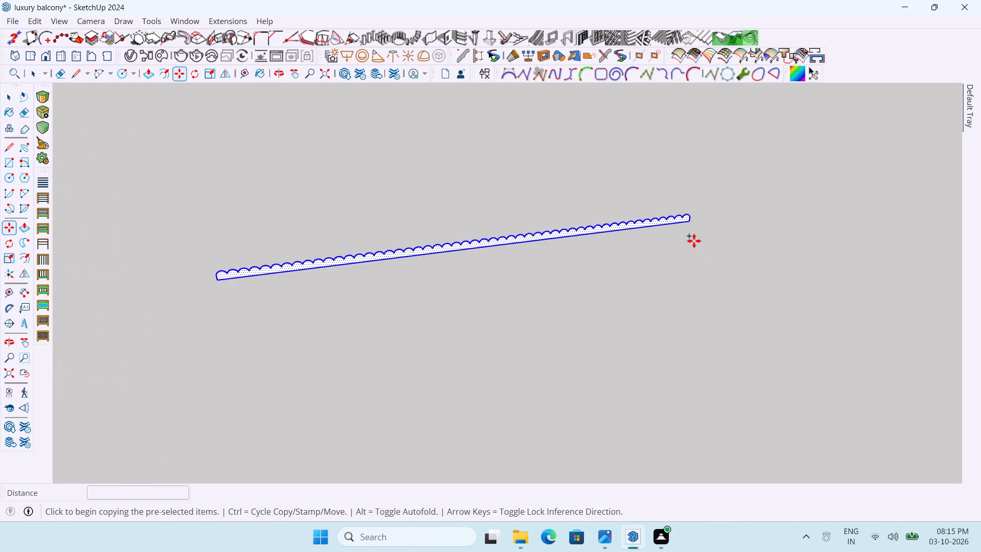
pyautogui.scroll(4, 691, 233)
pyautogui.keyDown('ctrl'); pyautogui.click(686, 214); pyautogui.keyUp('ctrl')
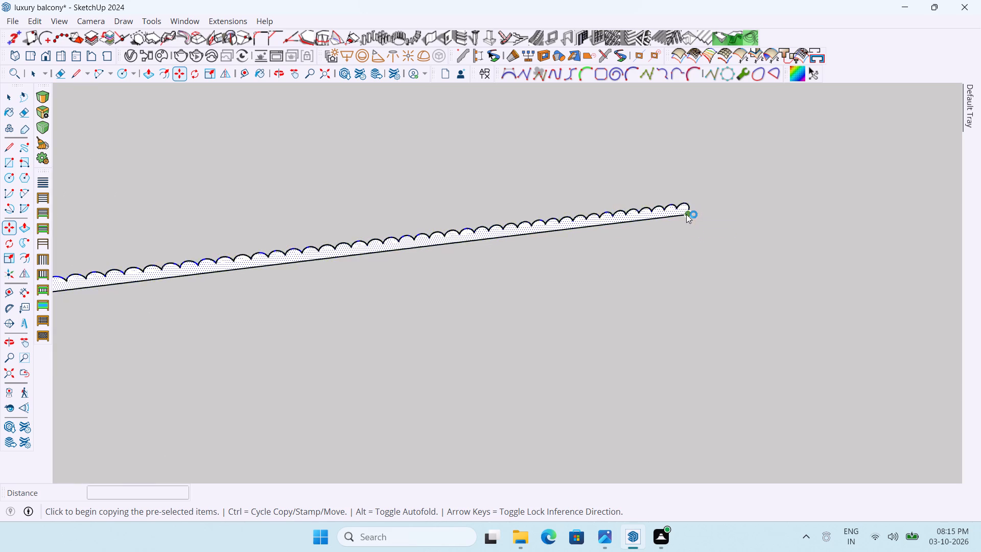
pyautogui.scroll(-6, 583, 251)
pyautogui.scroll(-5, 635, 250)
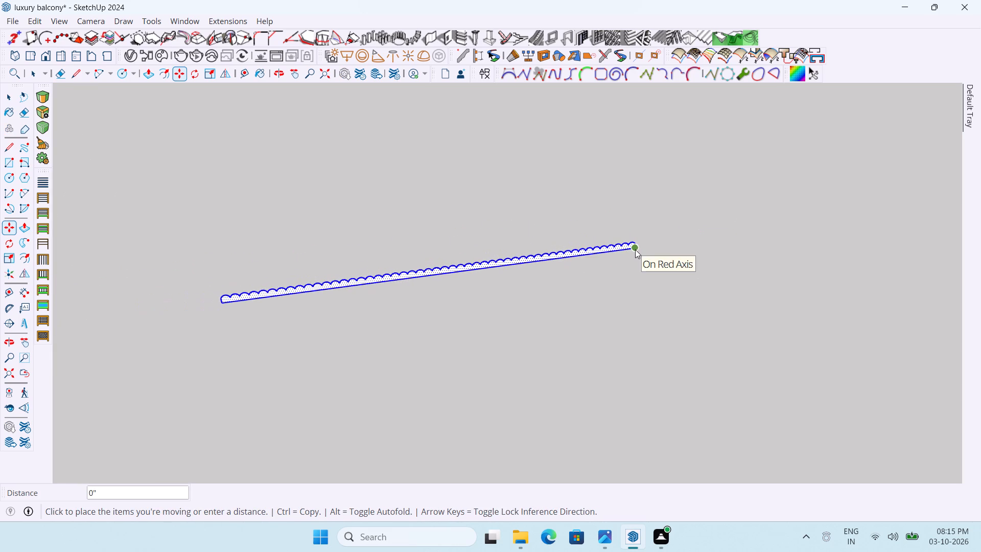
pyautogui.click(655, 220)
pyautogui.scroll(7, 665, 239)
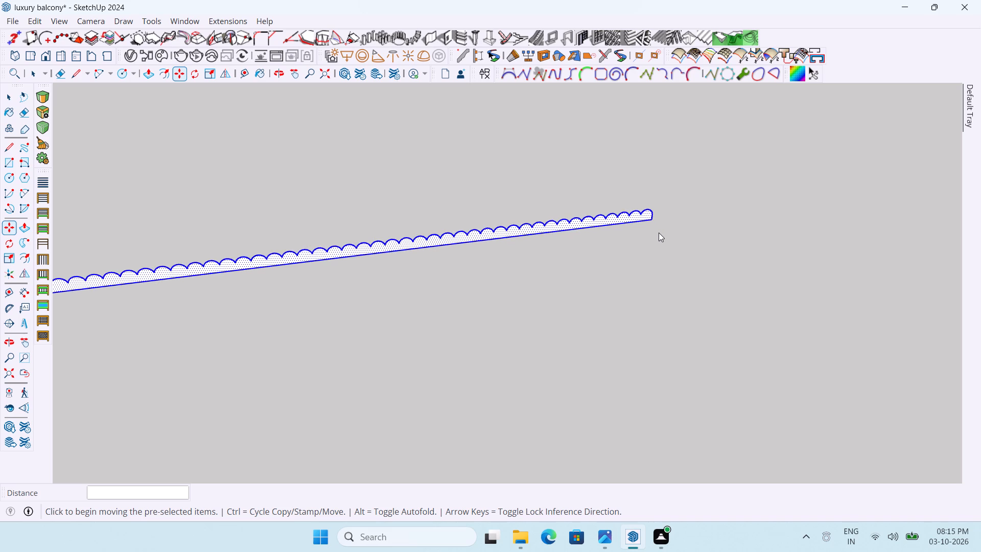
pyautogui.press('m')
pyautogui.scroll(3, 658, 231)
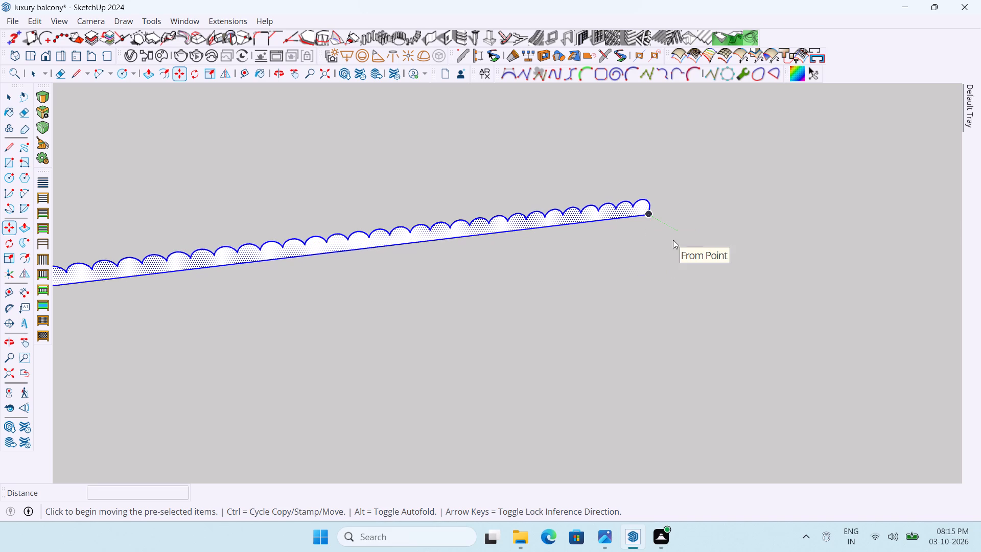
pyautogui.press('m')
pyautogui.keyDown('ctrl'); pyautogui.click(648, 215); pyautogui.keyUp('ctrl')
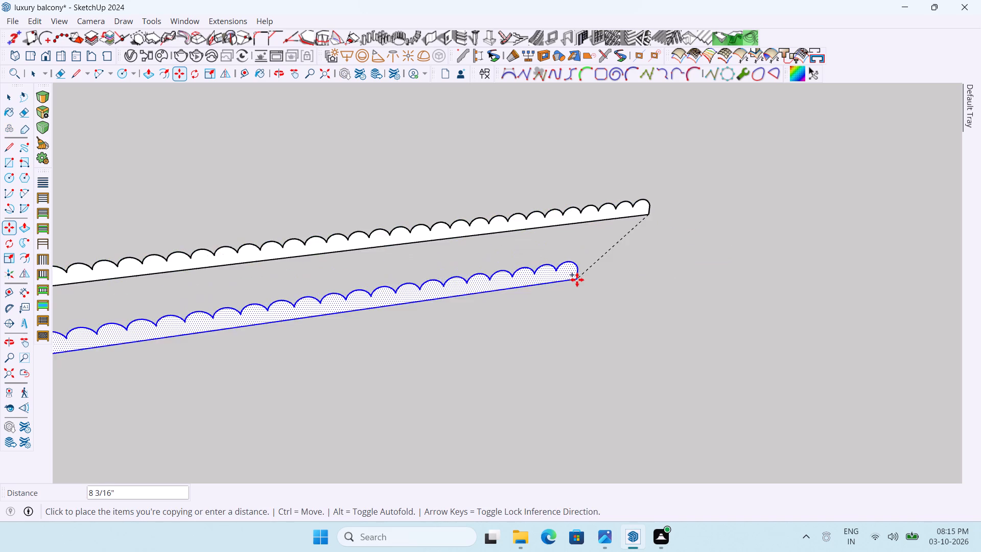
pyautogui.scroll(-20, 578, 280)
pyautogui.scroll(-5, 578, 280)
pyautogui.scroll(4, 432, 375)
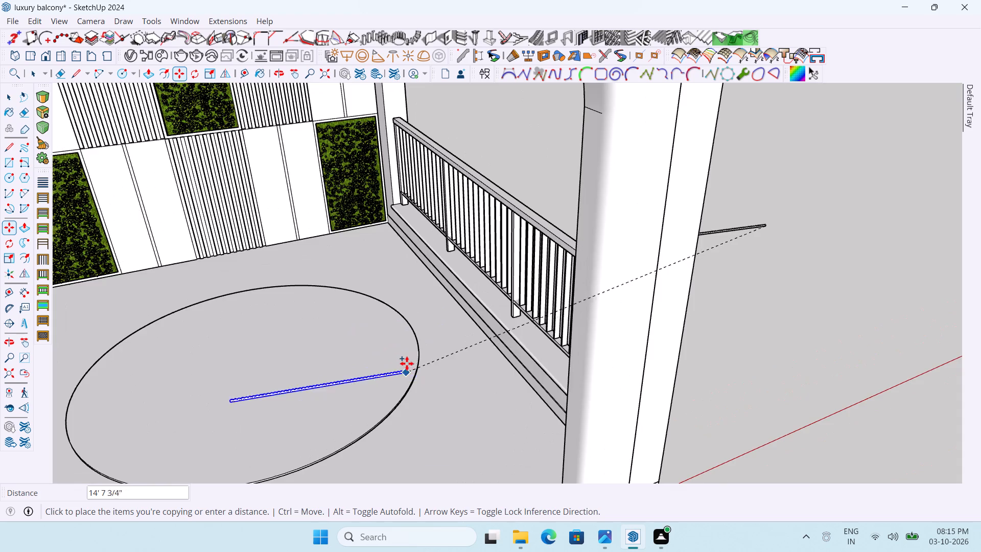
pyautogui.scroll(20, 409, 357)
pyautogui.scroll(9, 409, 357)
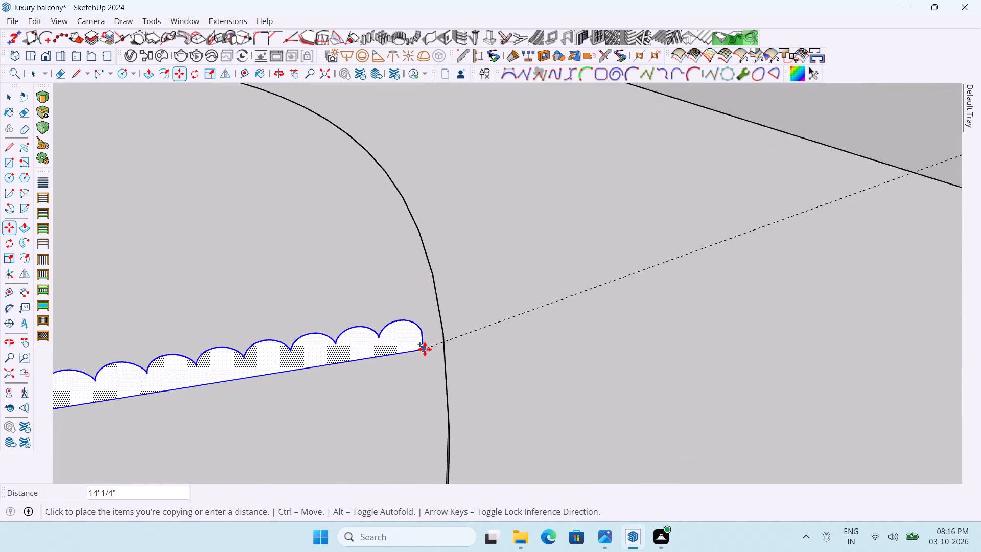
pyautogui.scroll(7, 425, 349)
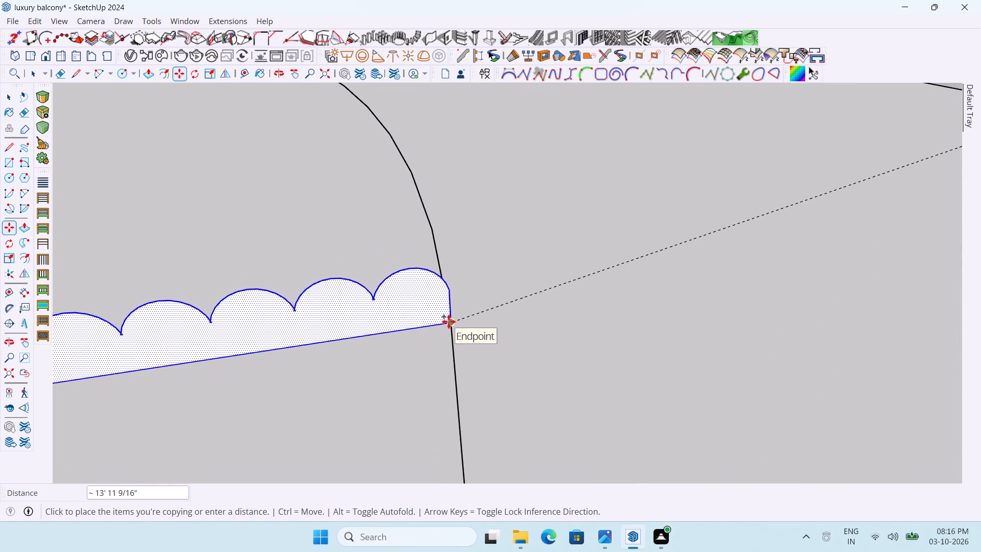
pyautogui.click(449, 321)
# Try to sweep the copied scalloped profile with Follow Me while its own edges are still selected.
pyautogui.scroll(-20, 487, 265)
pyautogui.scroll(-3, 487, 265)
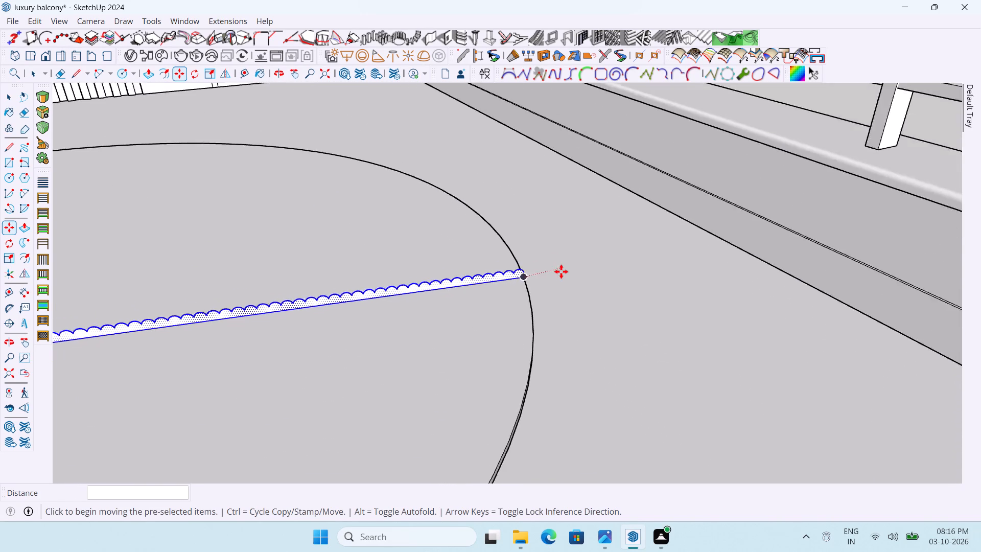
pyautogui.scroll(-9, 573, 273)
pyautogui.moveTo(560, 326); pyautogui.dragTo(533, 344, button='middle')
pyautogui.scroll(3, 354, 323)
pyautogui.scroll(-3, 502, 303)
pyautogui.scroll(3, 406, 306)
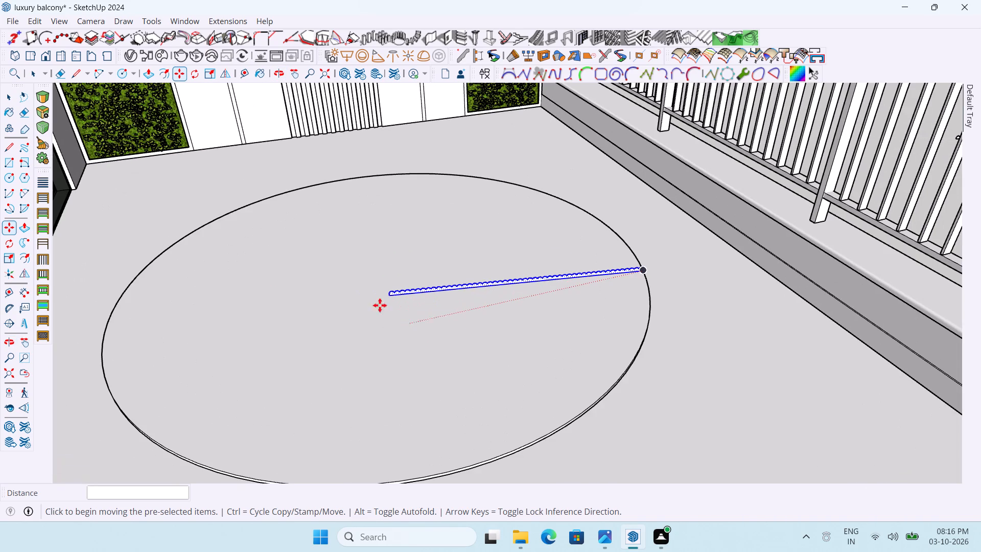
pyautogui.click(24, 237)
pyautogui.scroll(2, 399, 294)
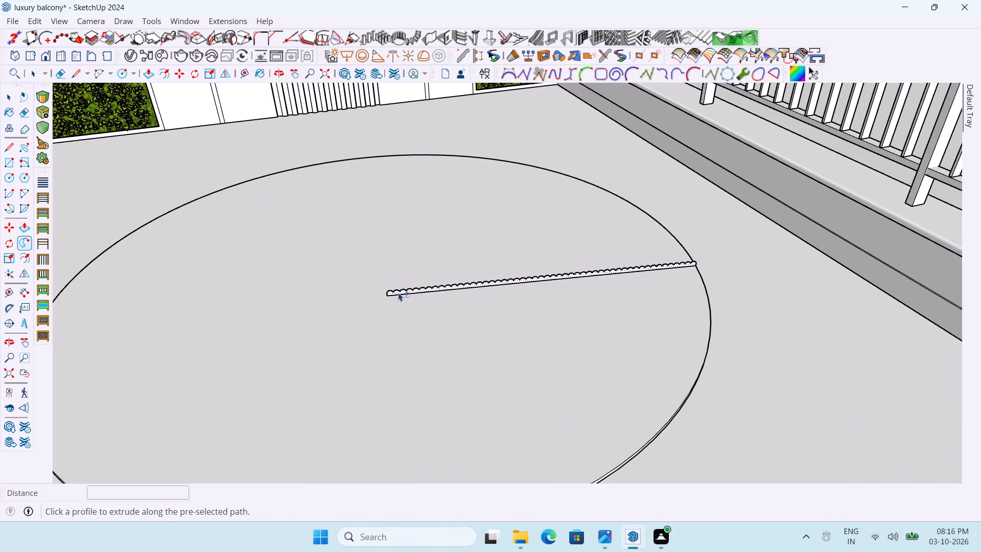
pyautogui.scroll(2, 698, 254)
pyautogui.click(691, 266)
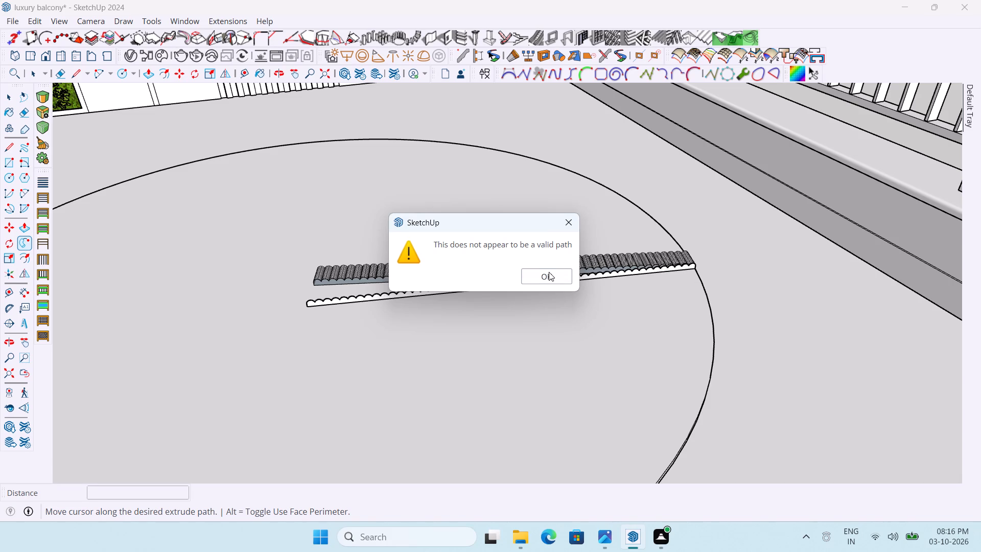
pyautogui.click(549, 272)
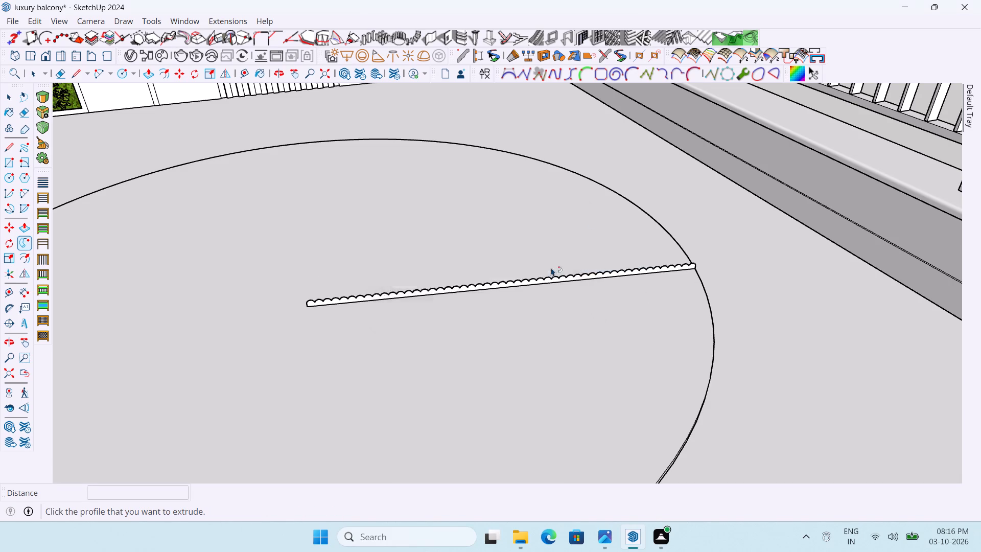
# Sweep the copied scalloped profile around the full rug circle with Follow Me to form the concentric ridged rug.
pyautogui.scroll(-5, 593, 218)
pyautogui.scroll(5, 606, 243)
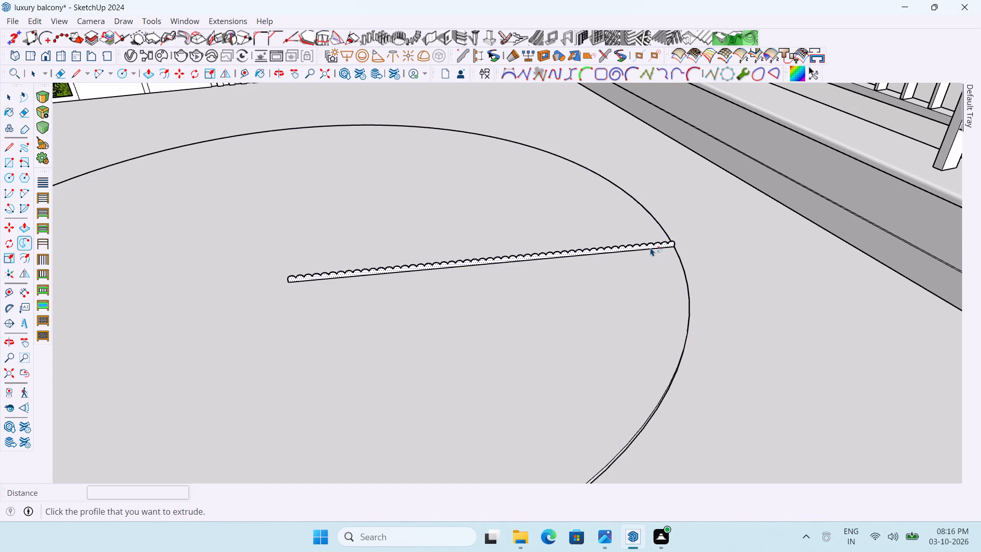
pyautogui.click(651, 246)
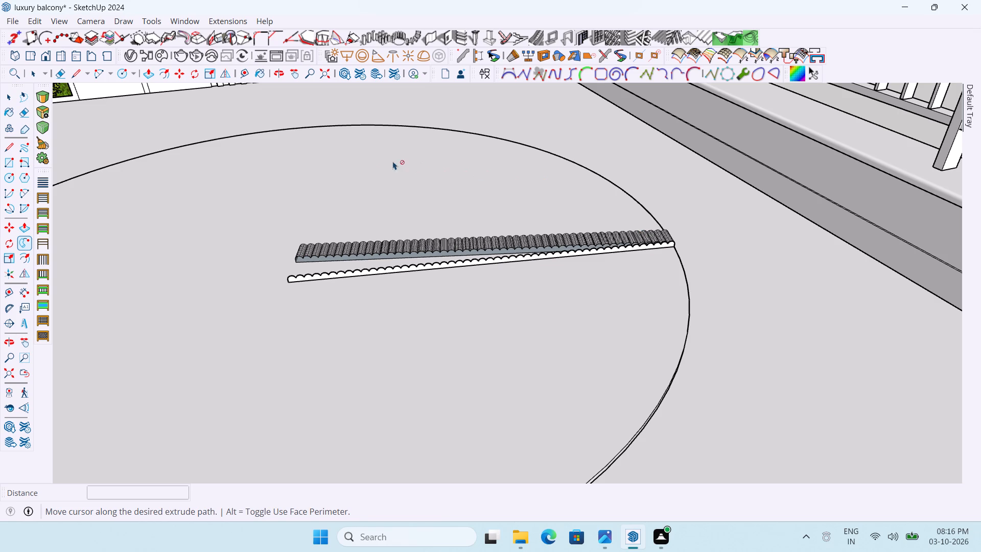
pyautogui.click(664, 246)
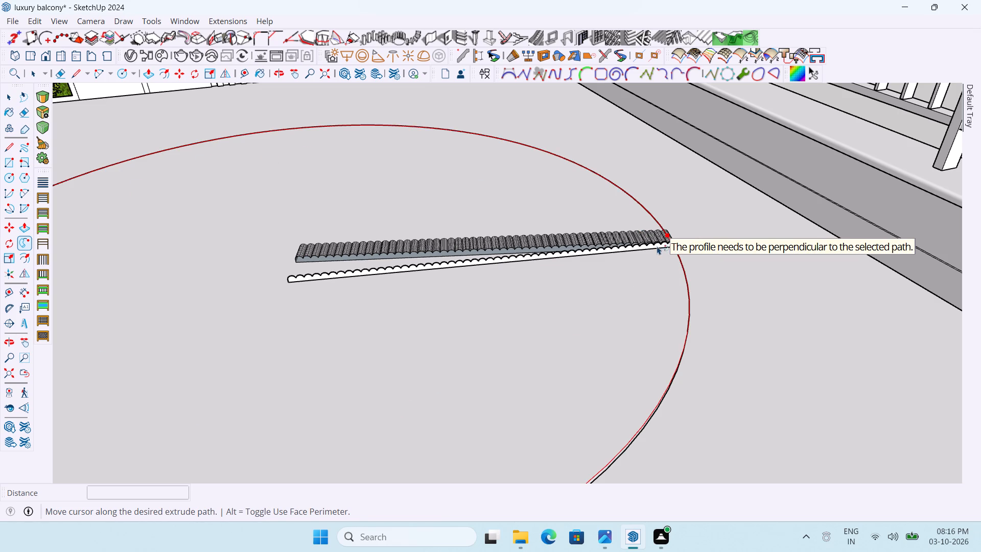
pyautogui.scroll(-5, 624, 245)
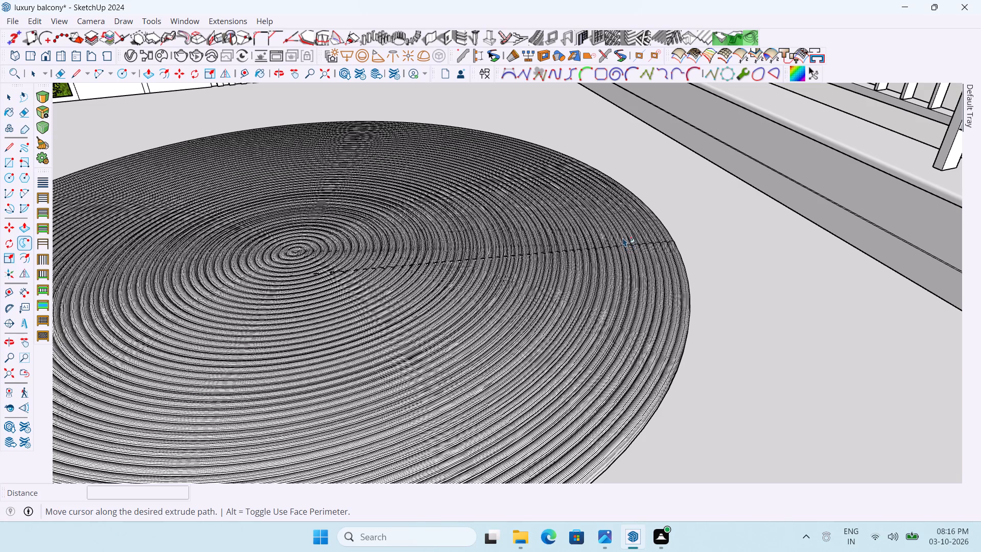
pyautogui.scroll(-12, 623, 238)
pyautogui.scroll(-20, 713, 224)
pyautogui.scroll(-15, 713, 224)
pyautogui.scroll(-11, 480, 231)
# Hide the balcony floor slab group beneath the ridged round rug.
pyautogui.scroll(-10, 408, 249)
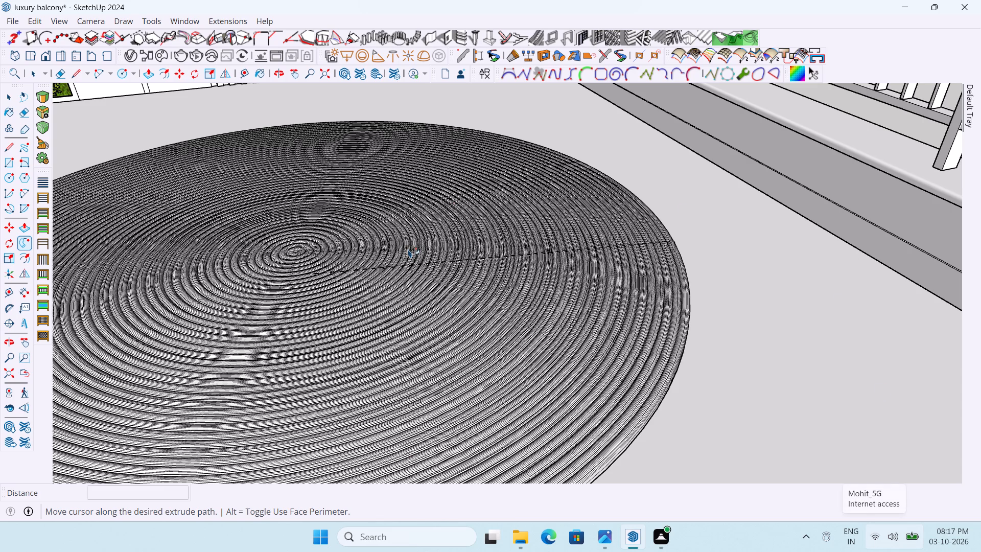
pyautogui.scroll(-11, 408, 249)
pyautogui.scroll(-20, 340, 267)
pyautogui.scroll(-7, 240, 257)
pyautogui.scroll(-17, 288, 241)
pyautogui.scroll(-13, 258, 257)
pyautogui.press('space')
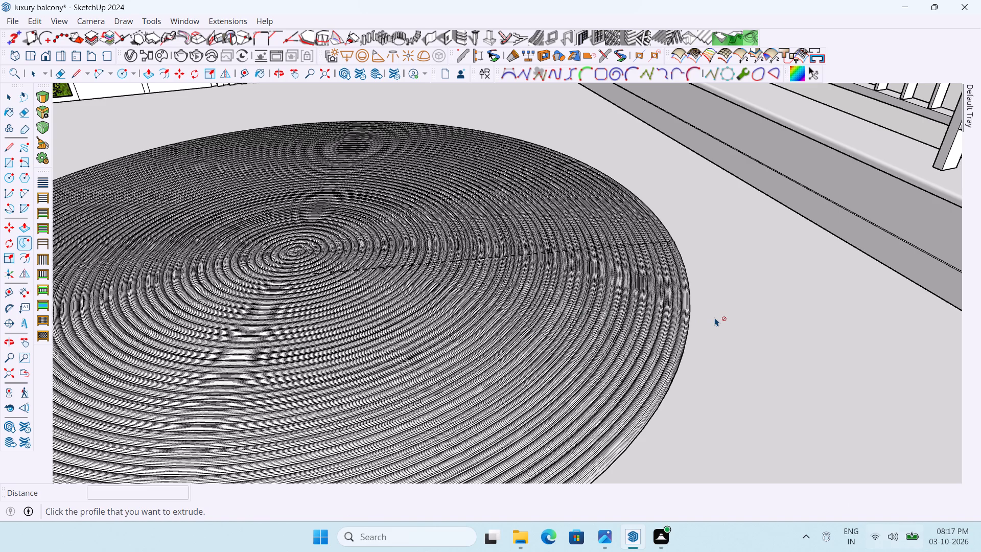
pyautogui.scroll(-7, 654, 262)
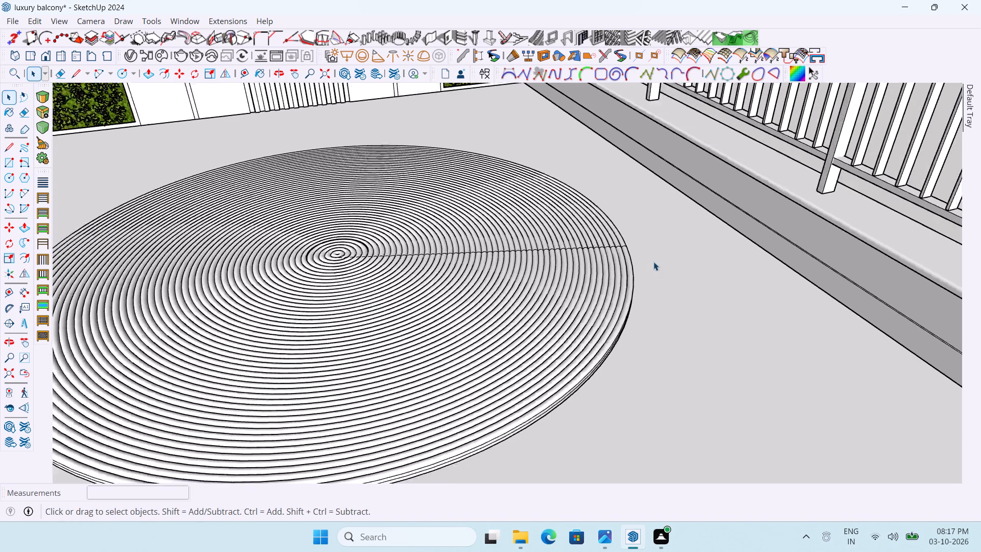
pyautogui.scroll(-9, 617, 238)
pyautogui.click(863, 403)
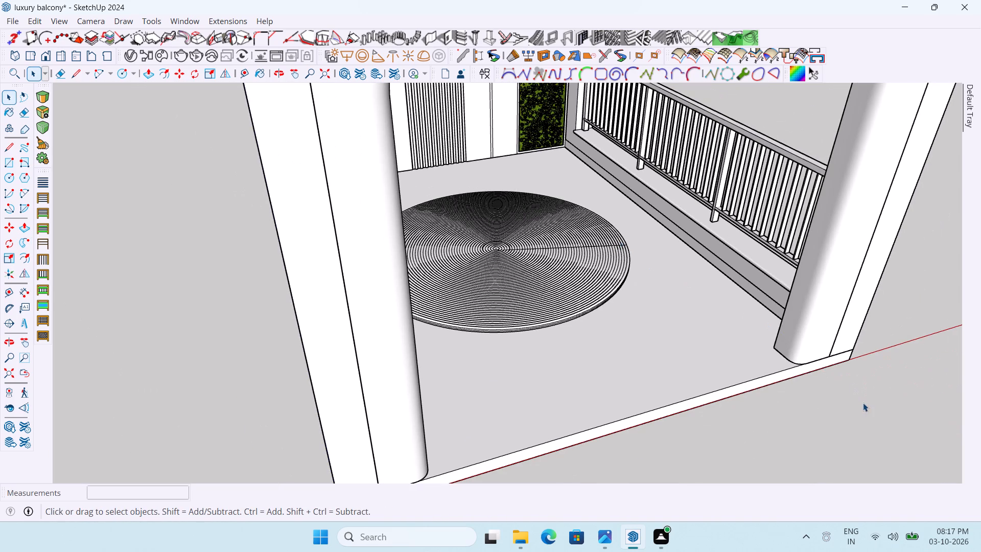
pyautogui.moveTo(863, 401); pyautogui.dragTo(798, 380, button='middle')
pyautogui.click(673, 377)
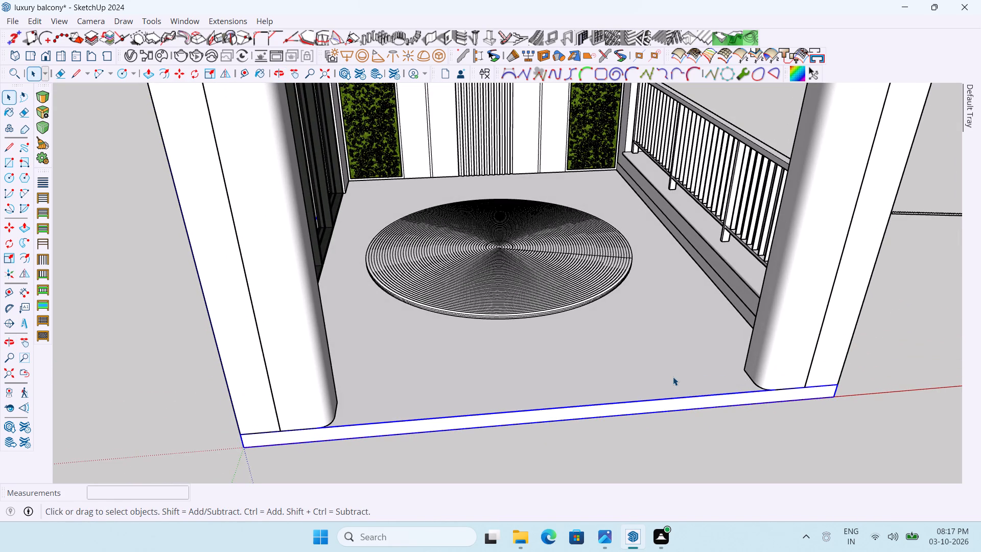
pyautogui.rightClick(673, 377)
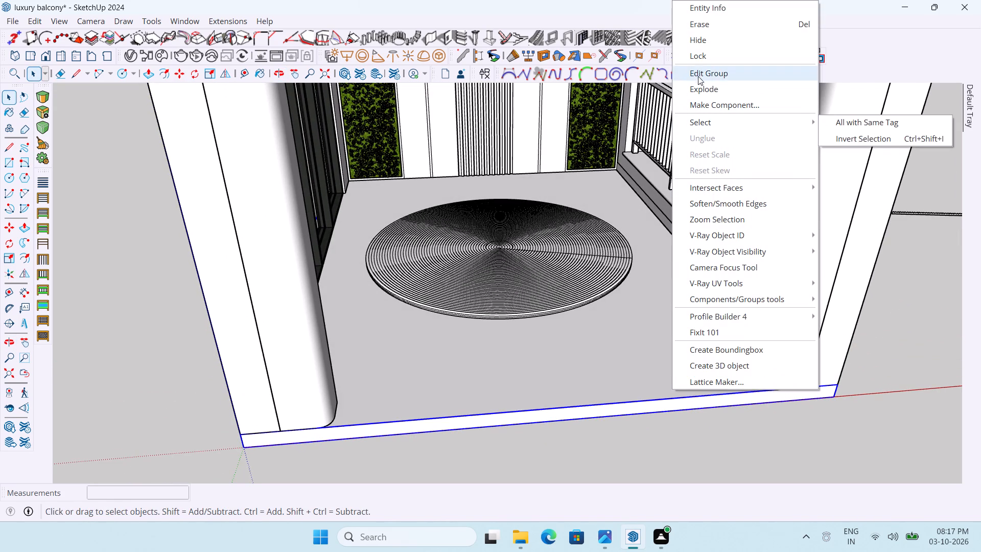
pyautogui.click(700, 40)
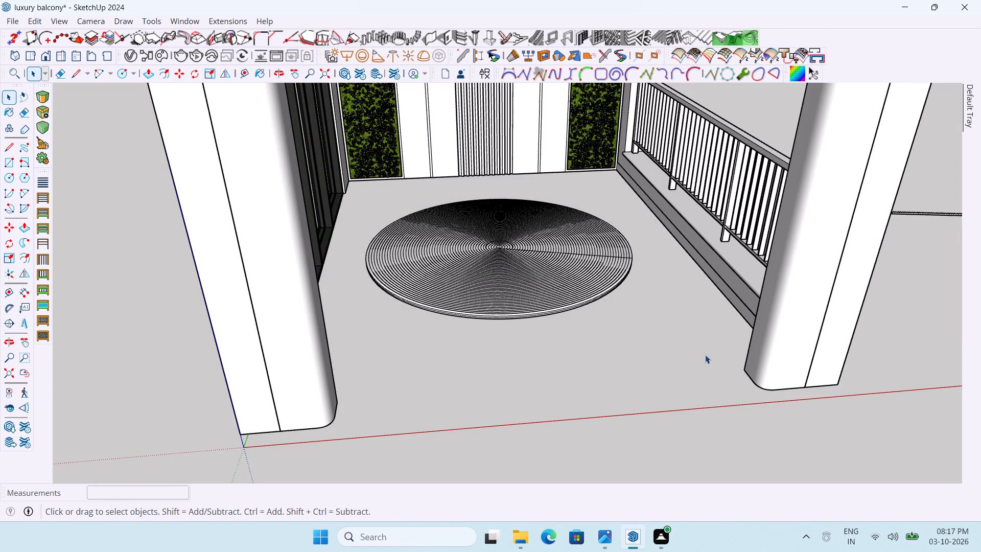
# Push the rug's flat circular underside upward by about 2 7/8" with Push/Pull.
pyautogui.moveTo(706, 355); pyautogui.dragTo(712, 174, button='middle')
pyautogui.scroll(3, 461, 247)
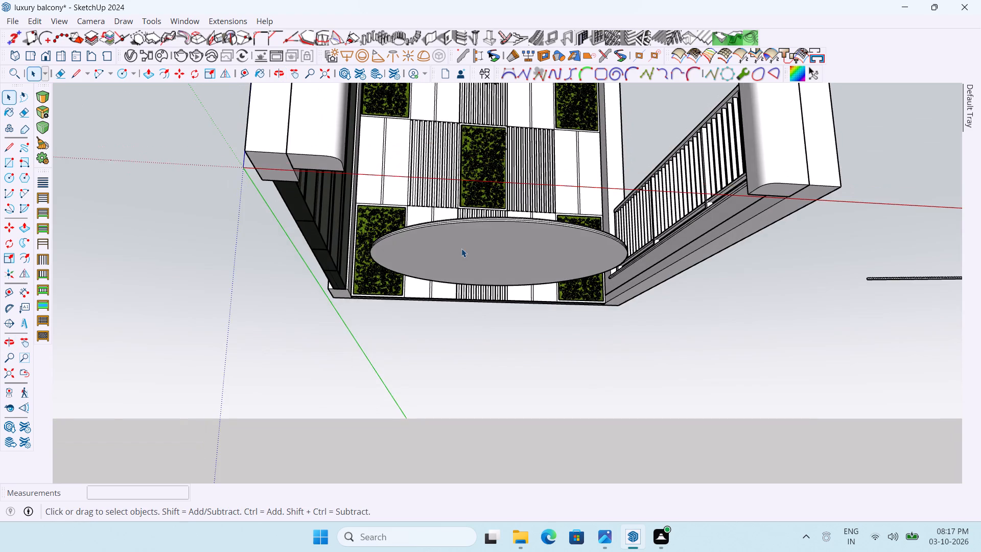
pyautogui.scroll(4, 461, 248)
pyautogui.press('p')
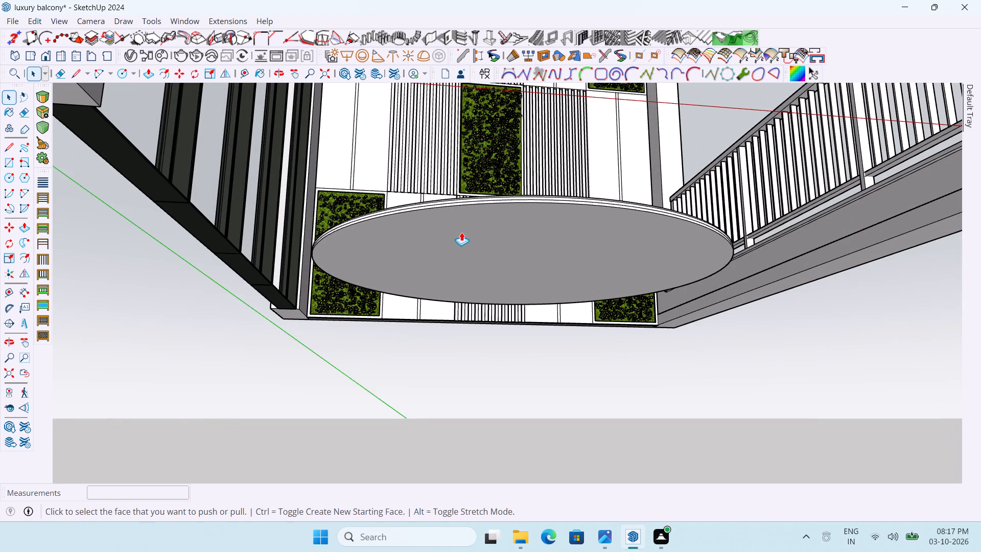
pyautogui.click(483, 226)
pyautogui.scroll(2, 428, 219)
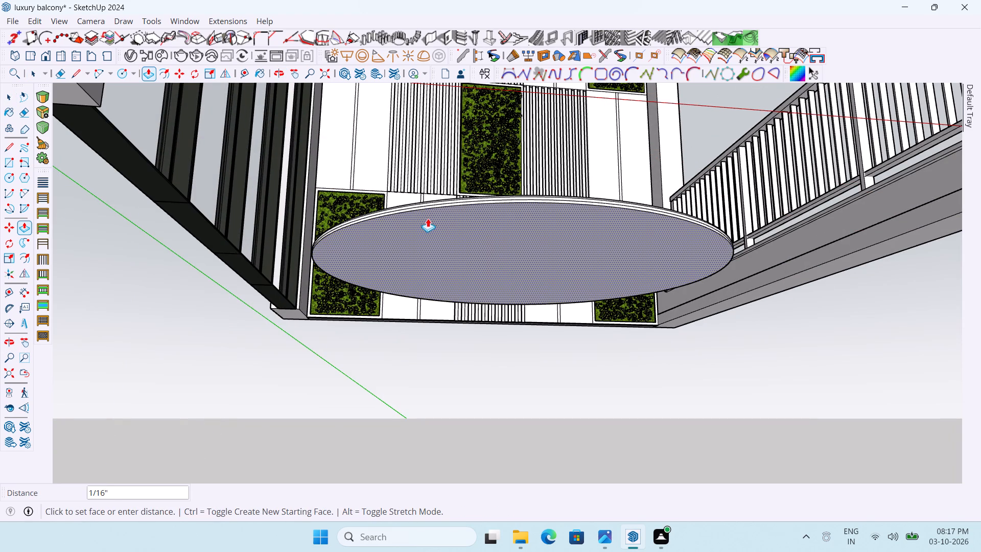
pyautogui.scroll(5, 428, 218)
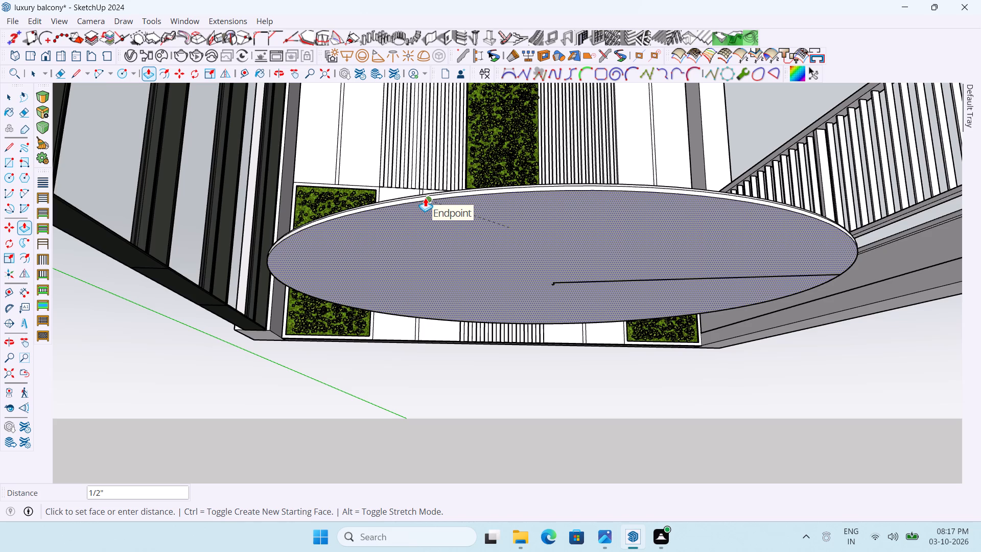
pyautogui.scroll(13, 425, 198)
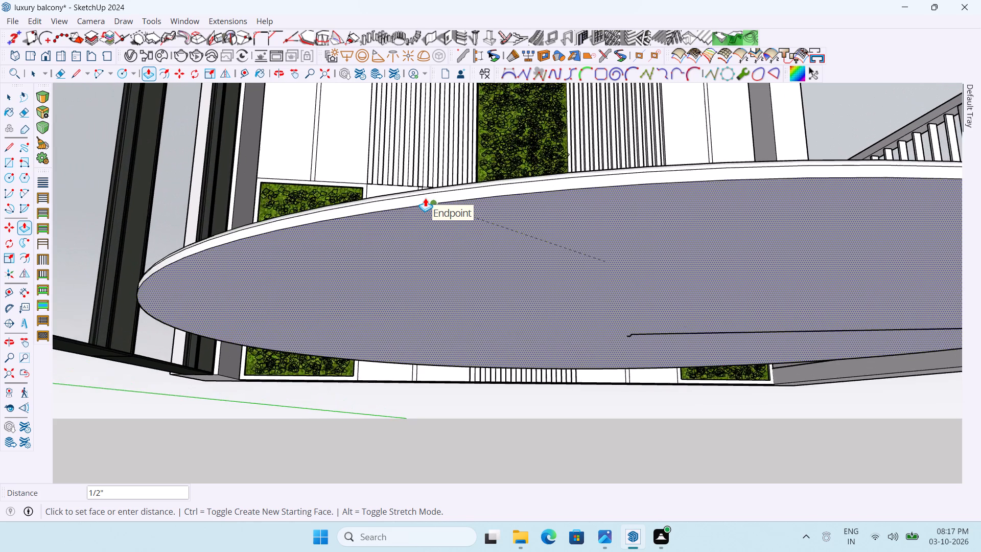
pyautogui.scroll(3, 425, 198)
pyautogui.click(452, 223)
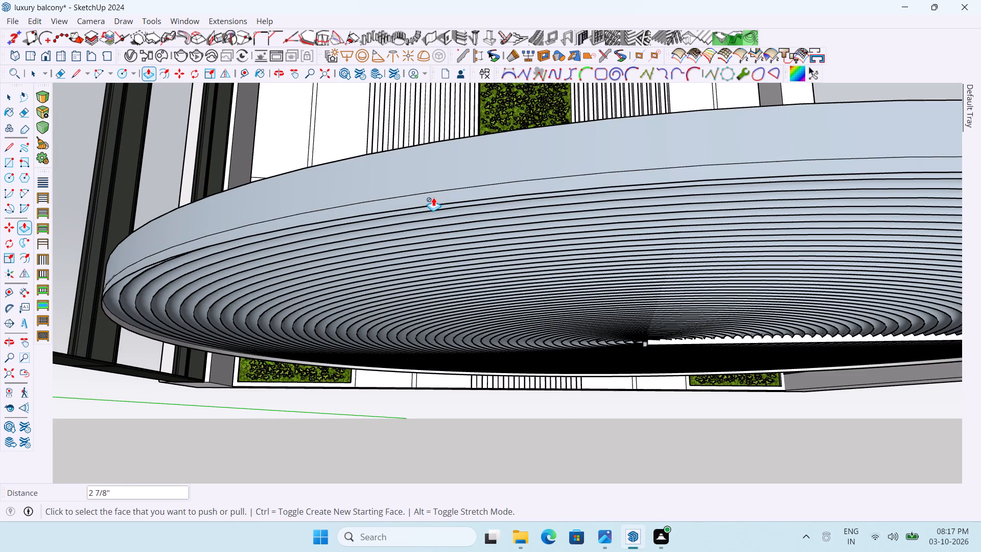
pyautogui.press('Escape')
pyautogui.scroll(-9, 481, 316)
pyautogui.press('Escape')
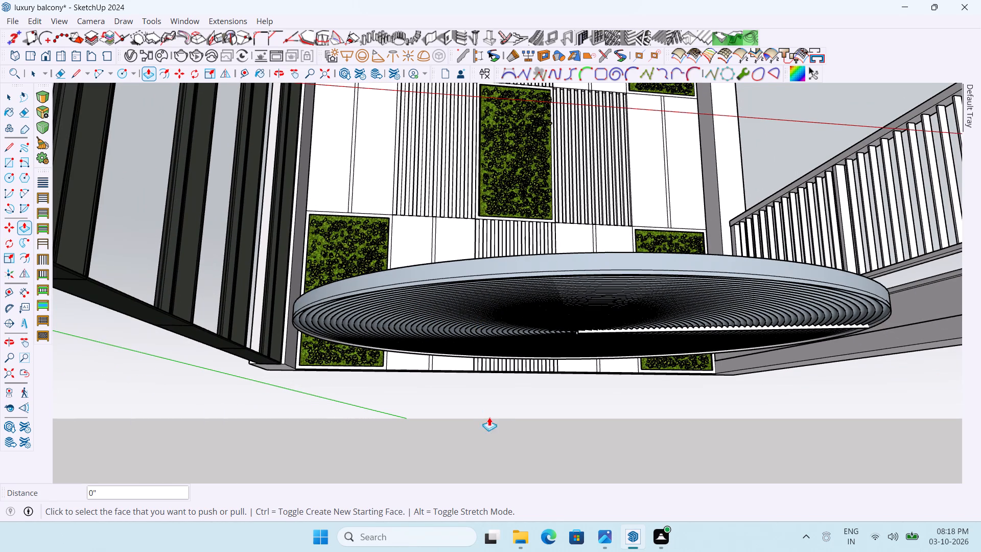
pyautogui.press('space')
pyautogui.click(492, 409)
# Push the flat circular face covering the rug's ridges down about 1' 5/8" to form a thick base beneath them.
pyautogui.scroll(-4, 515, 405)
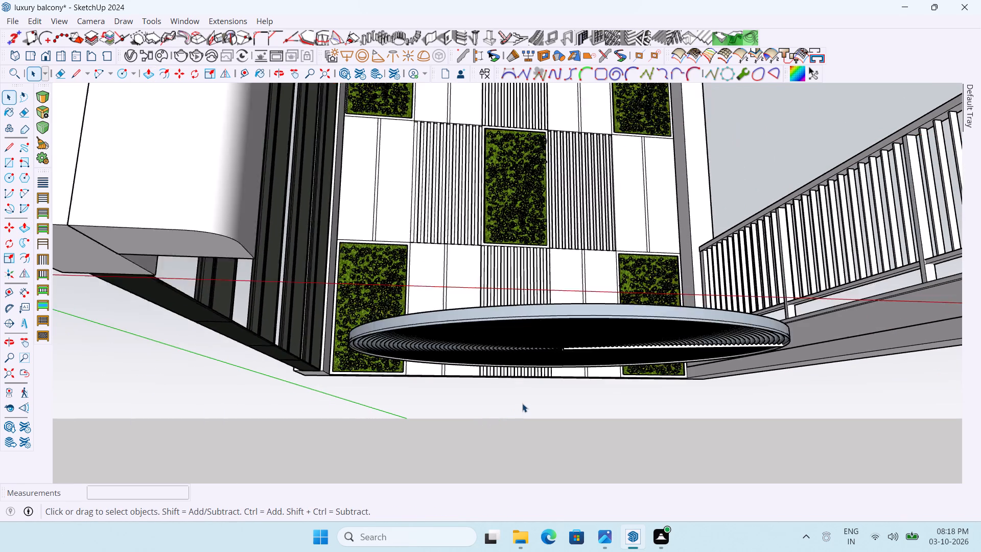
pyautogui.moveTo(525, 403); pyautogui.dragTo(493, 497, button='middle')
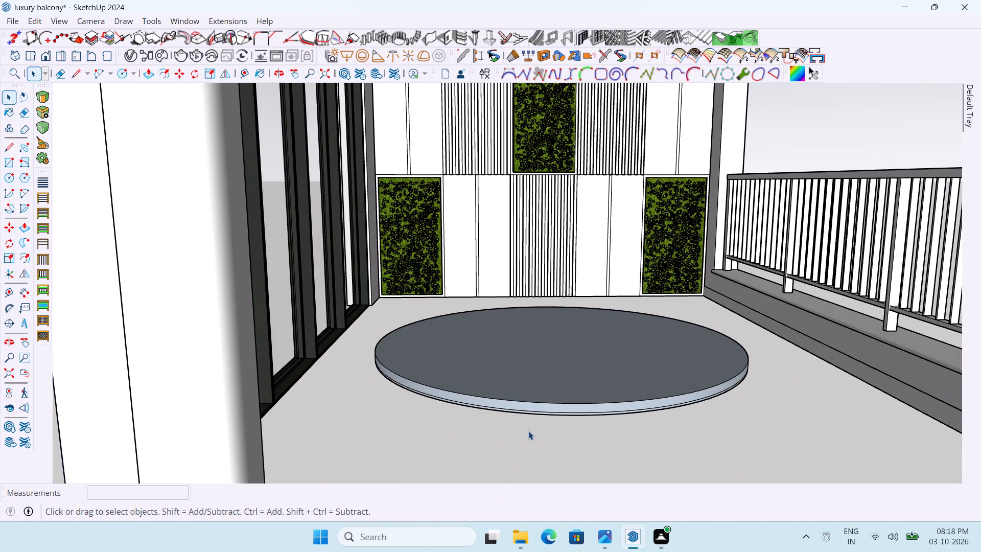
pyautogui.scroll(3, 521, 369)
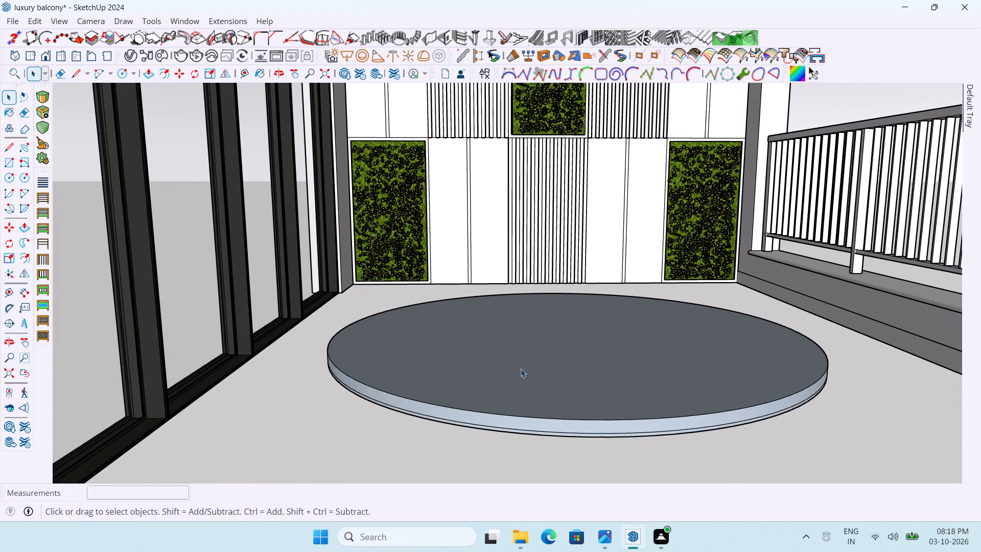
pyautogui.press('p')
pyautogui.click(518, 383)
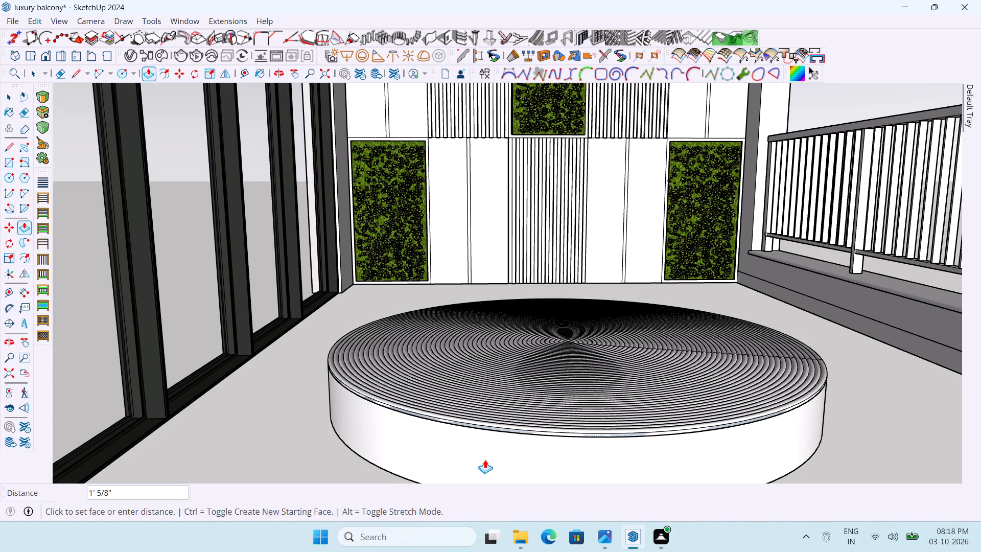
pyautogui.click(485, 459)
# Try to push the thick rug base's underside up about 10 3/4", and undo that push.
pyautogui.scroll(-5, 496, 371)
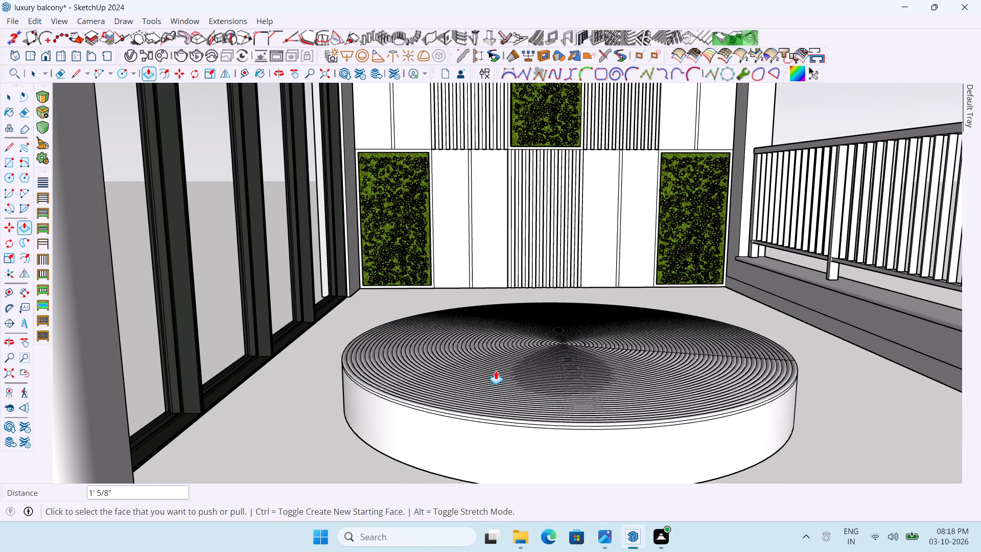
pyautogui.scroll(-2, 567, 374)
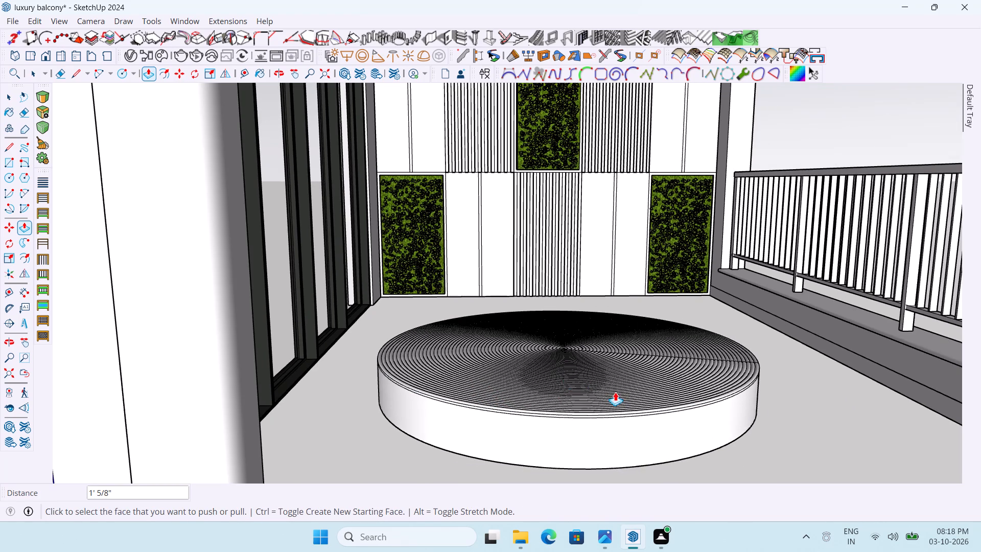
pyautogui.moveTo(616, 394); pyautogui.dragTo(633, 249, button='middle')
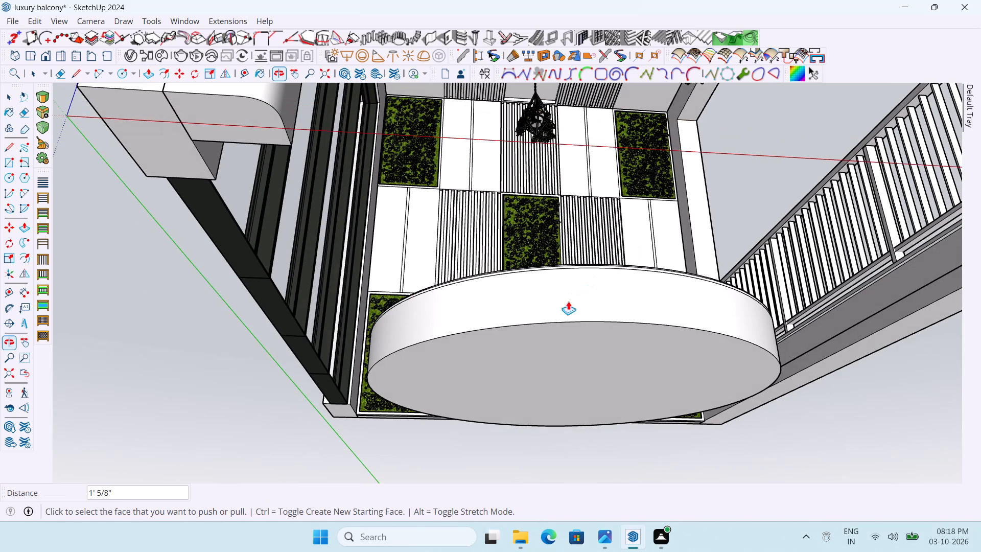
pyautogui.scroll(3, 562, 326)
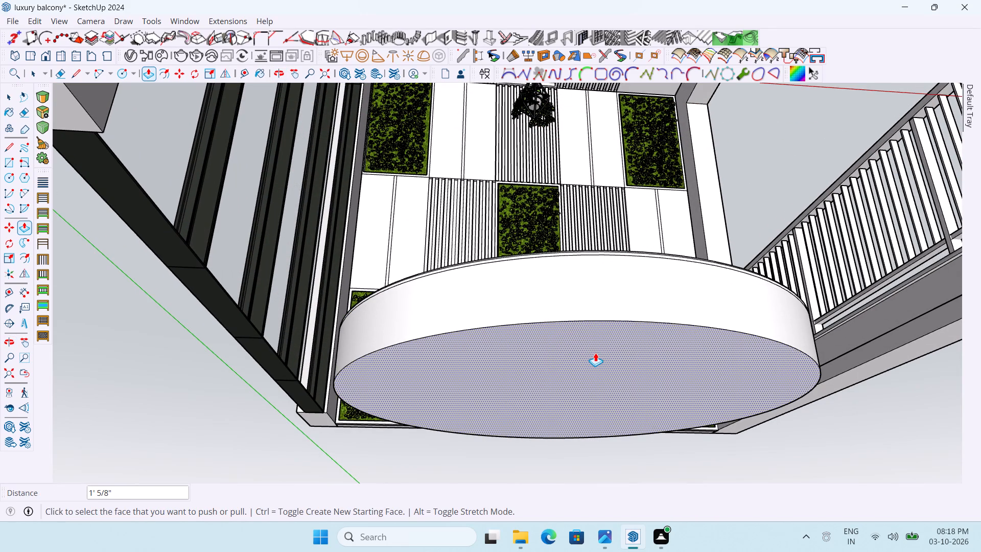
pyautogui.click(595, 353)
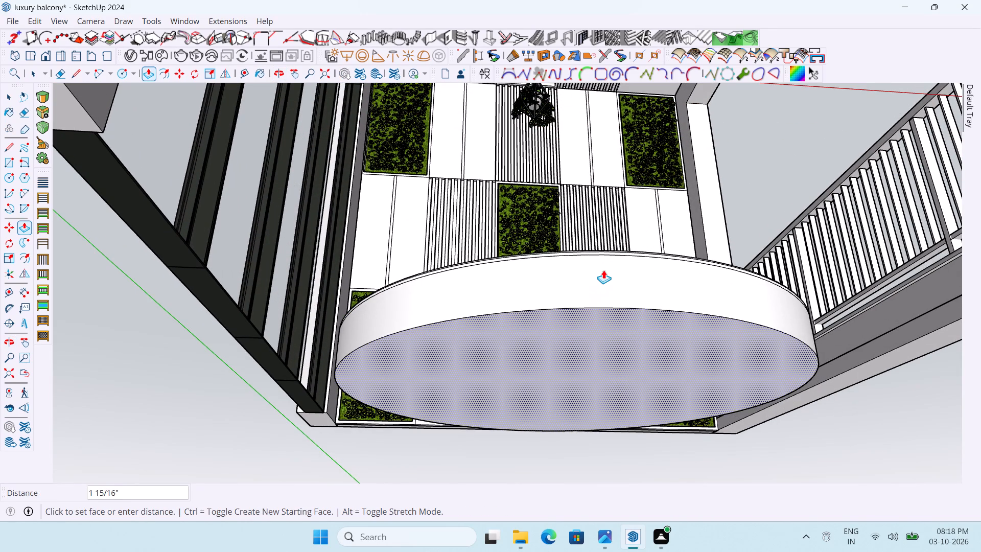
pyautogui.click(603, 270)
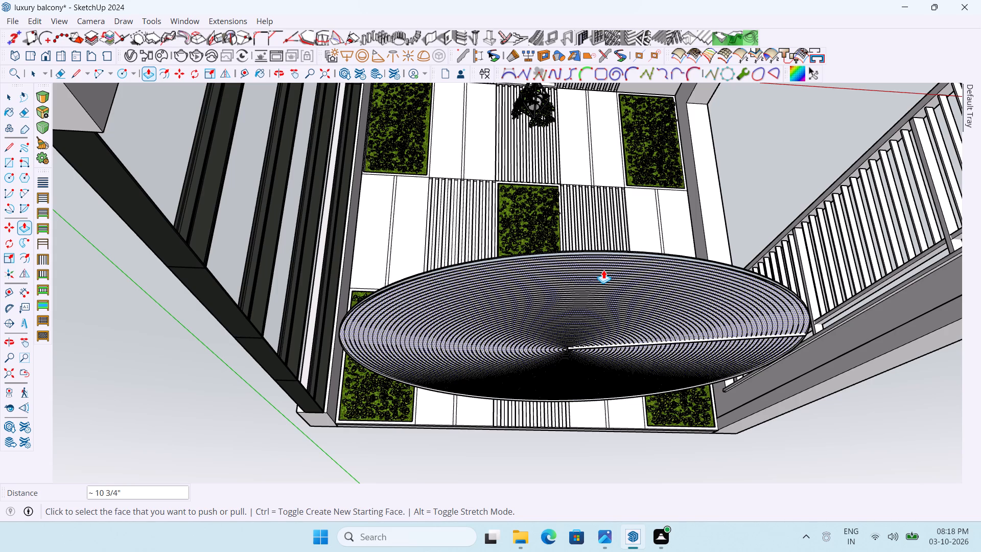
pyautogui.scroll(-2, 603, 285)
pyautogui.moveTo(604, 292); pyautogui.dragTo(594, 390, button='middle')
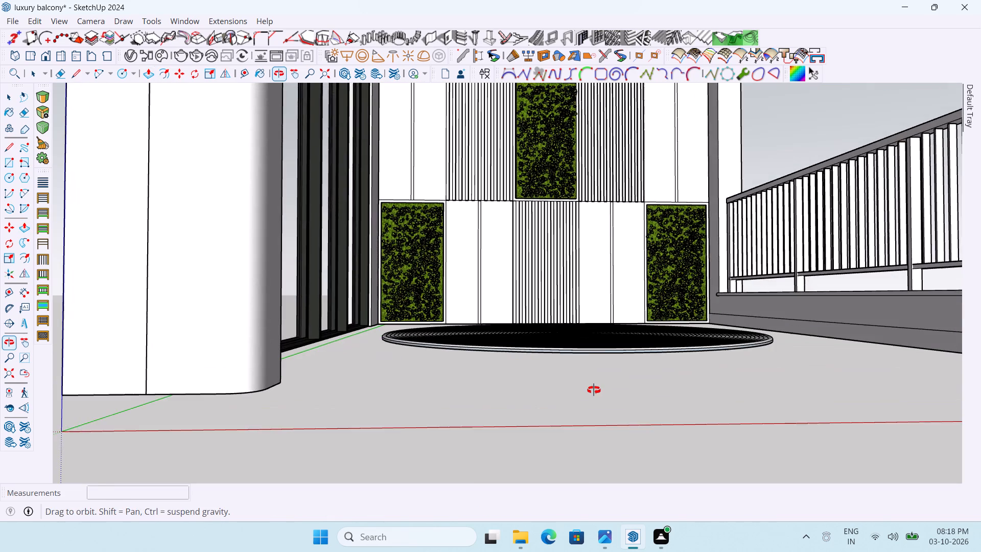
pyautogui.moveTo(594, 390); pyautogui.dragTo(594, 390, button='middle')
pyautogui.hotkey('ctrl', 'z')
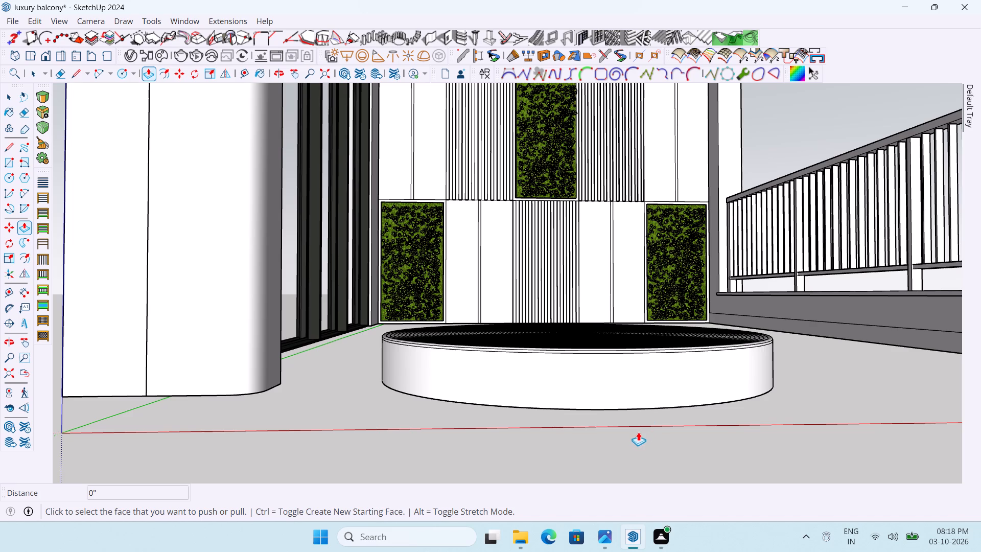
# Push the underside of the thick rug base up about 6 1/8" to thin the base.
pyautogui.moveTo(689, 454); pyautogui.dragTo(736, 422, button='middle')
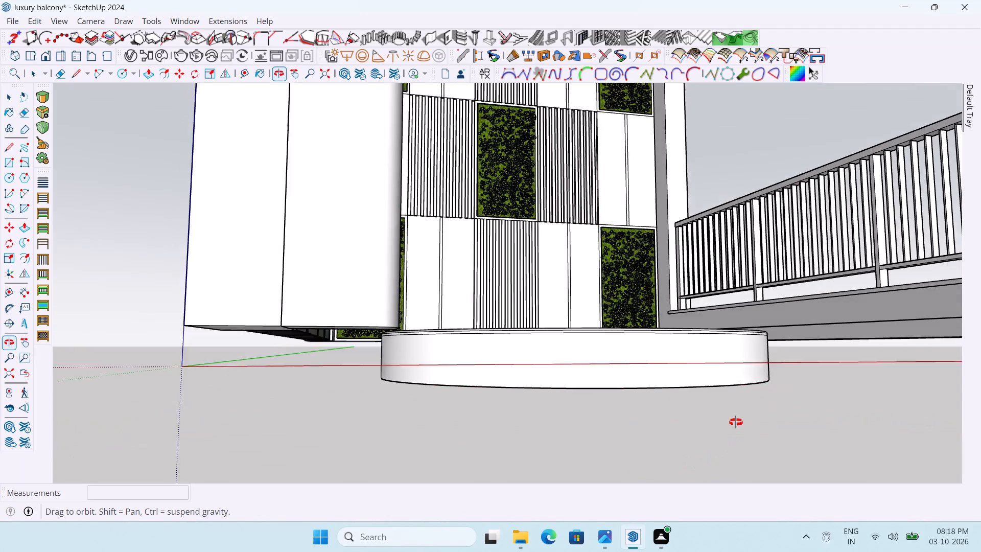
pyautogui.moveTo(736, 422); pyautogui.dragTo(733, 420, button='middle')
pyautogui.moveTo(720, 406); pyautogui.dragTo(733, 376, button='middle')
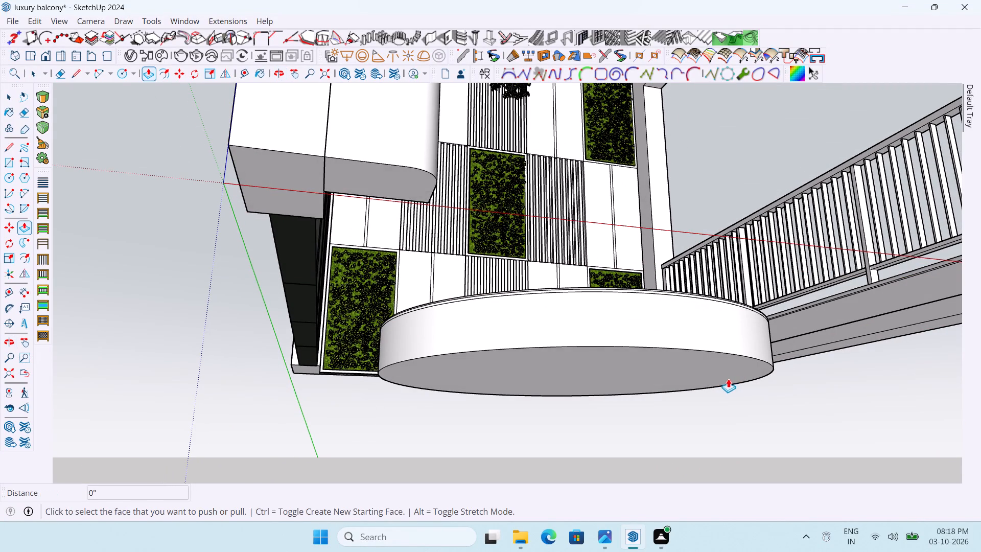
pyautogui.click(709, 373)
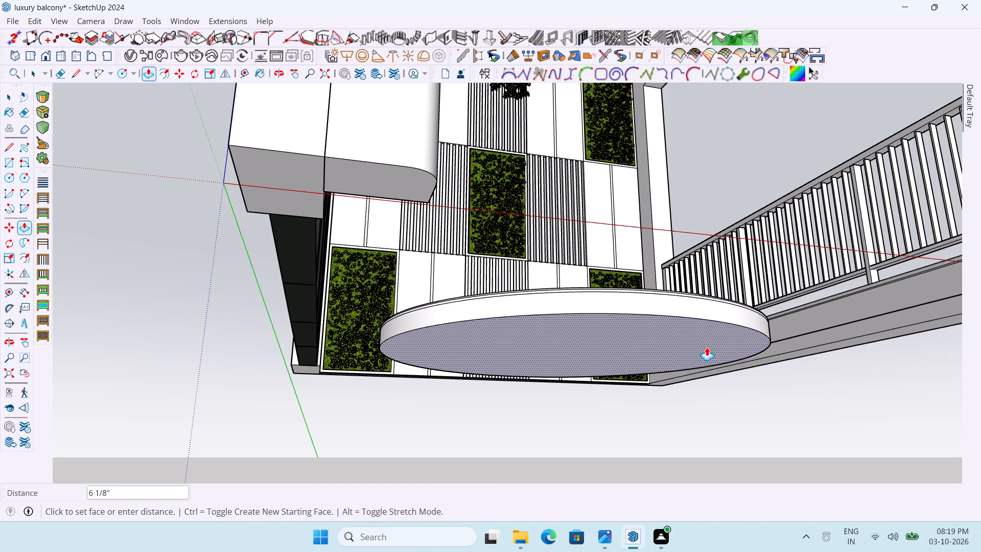
pyautogui.click(707, 347)
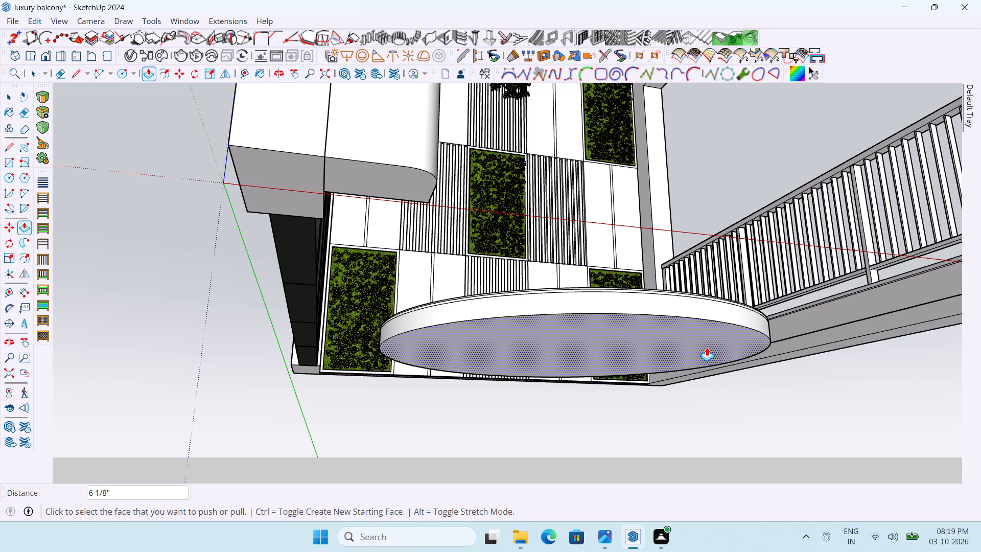
# Push the circular underside of the rug's base up by 2" with Push/Pull to thin the base.
pyautogui.scroll(2, 742, 345)
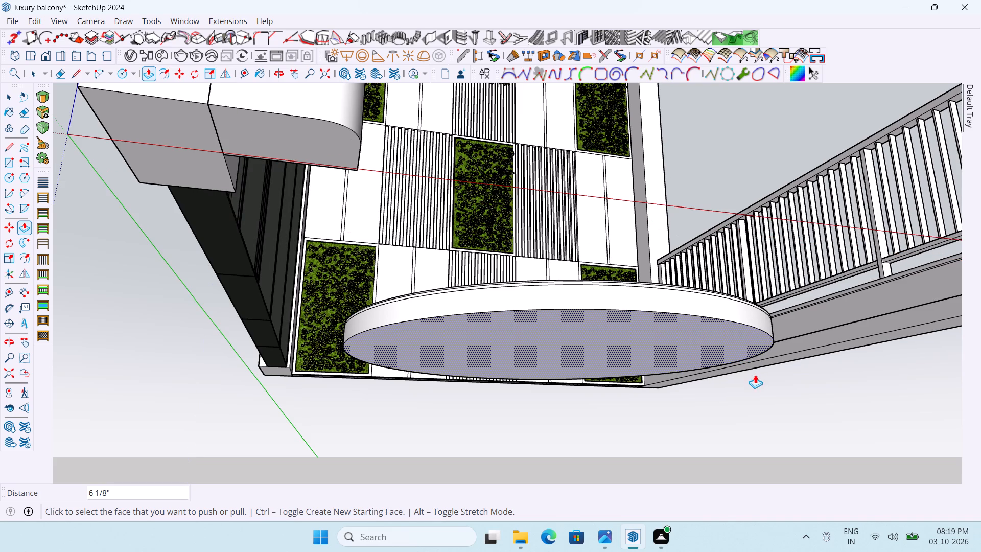
pyautogui.moveTo(755, 375); pyautogui.dragTo(798, 391, button='middle')
pyautogui.moveTo(766, 365); pyautogui.dragTo(786, 355, button='middle')
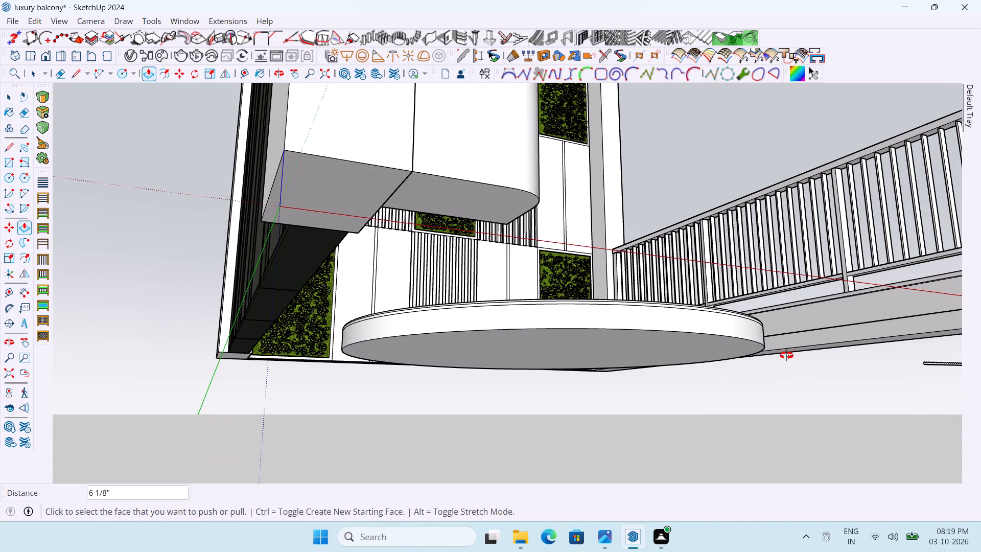
pyautogui.moveTo(786, 355); pyautogui.dragTo(783, 333, button='middle')
pyautogui.scroll(2, 748, 332)
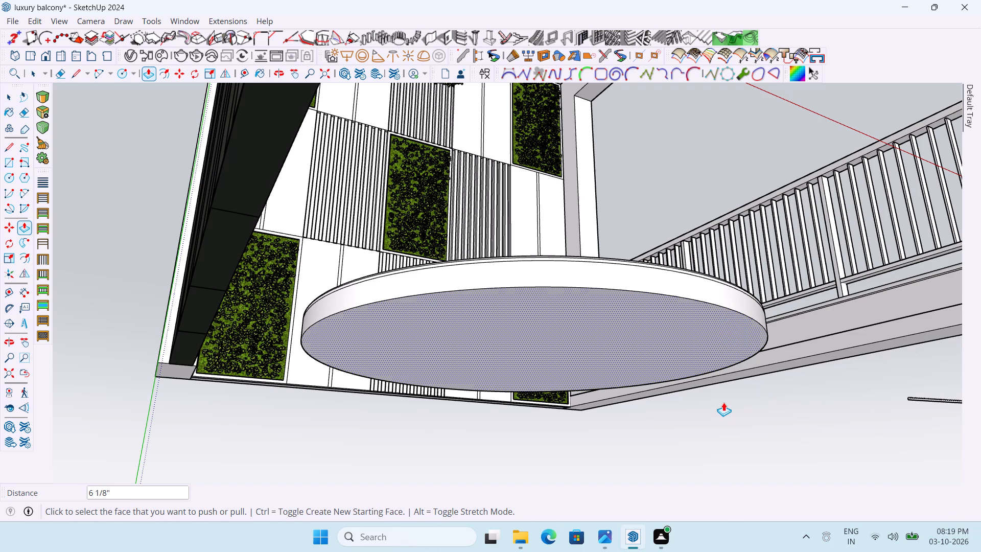
pyautogui.click(715, 323)
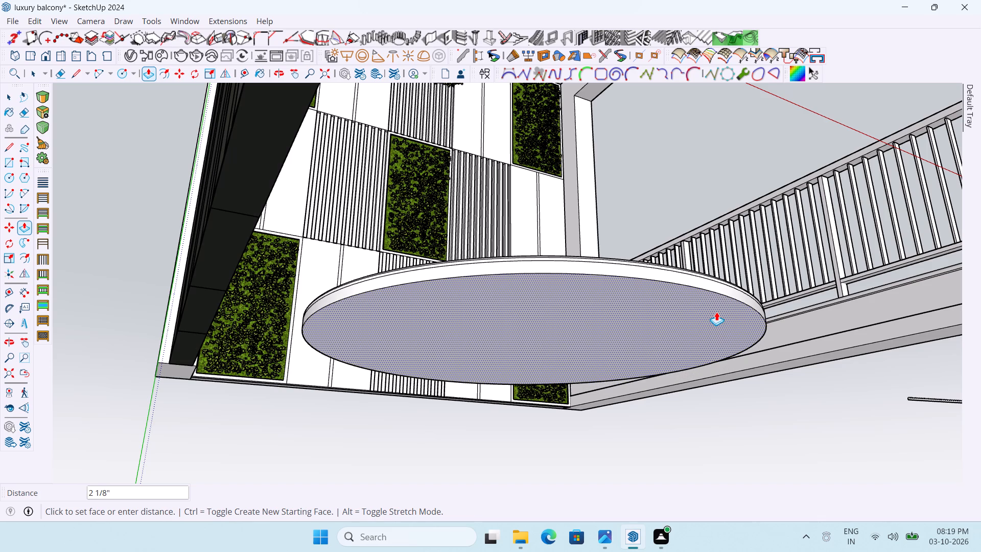
pyautogui.press('2')
pyautogui.press('Return')
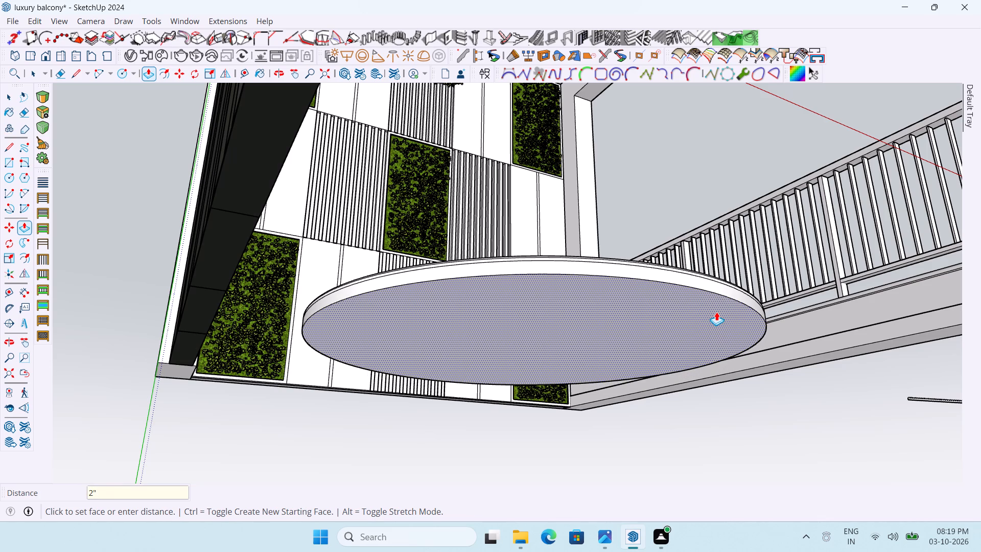
# Push the rug base's underside up about 1 5/16" more to thin it further.
pyautogui.scroll(2, 655, 309)
pyautogui.click(663, 300)
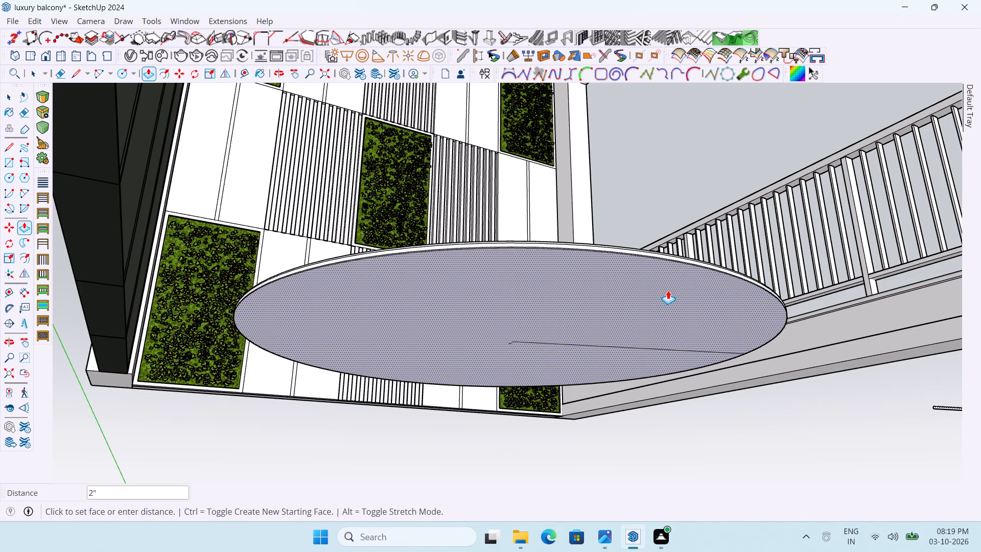
pyautogui.click(668, 290)
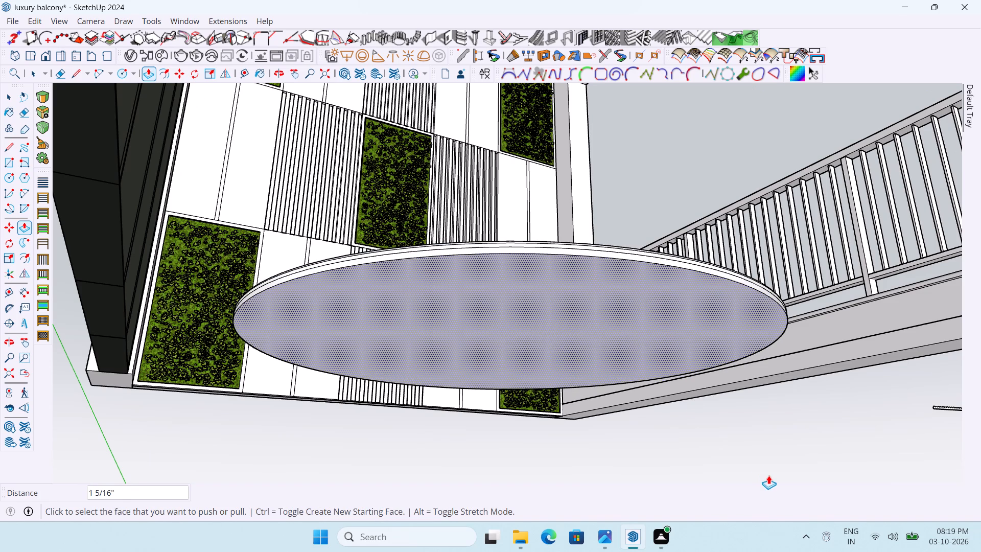
# Push the rug base's underside up about 13/16", snapping to the endpoint on the rug's outer rim.
pyautogui.moveTo(768, 475); pyautogui.dragTo(776, 497, button='middle')
pyautogui.scroll(3, 734, 323)
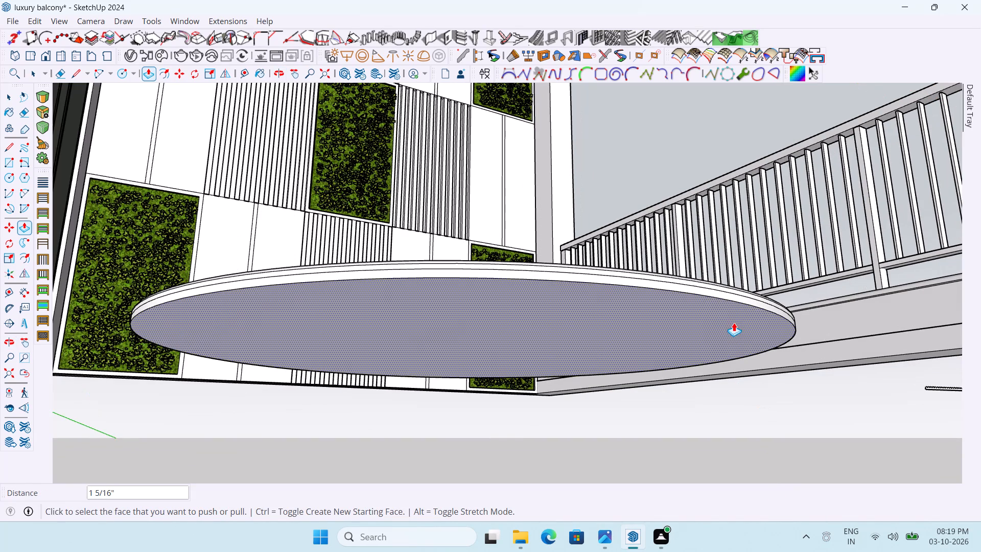
pyautogui.scroll(5, 721, 318)
pyautogui.moveTo(832, 415); pyautogui.dragTo(850, 461, button='middle')
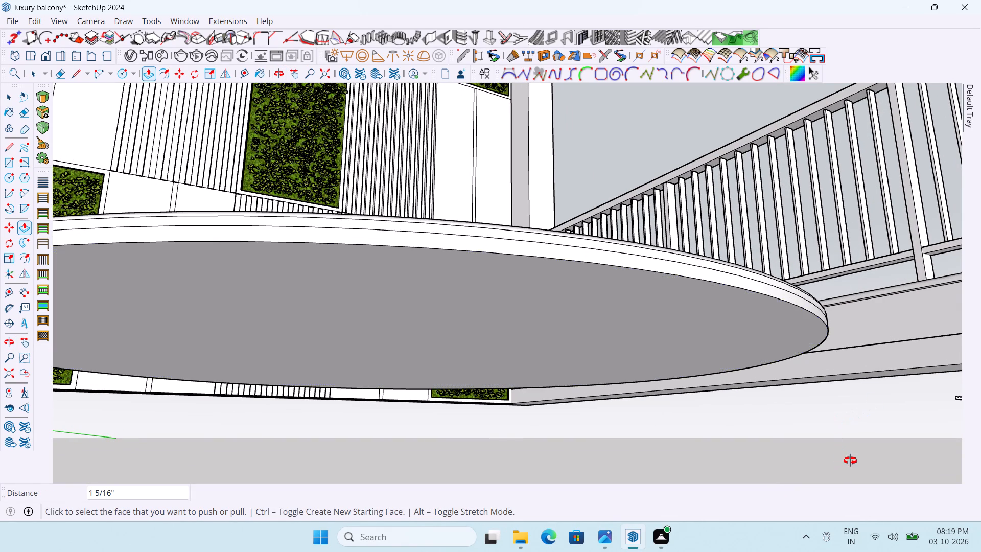
pyautogui.moveTo(850, 461); pyautogui.dragTo(859, 465, button='middle')
pyautogui.moveTo(817, 381); pyautogui.dragTo(823, 332, button='middle')
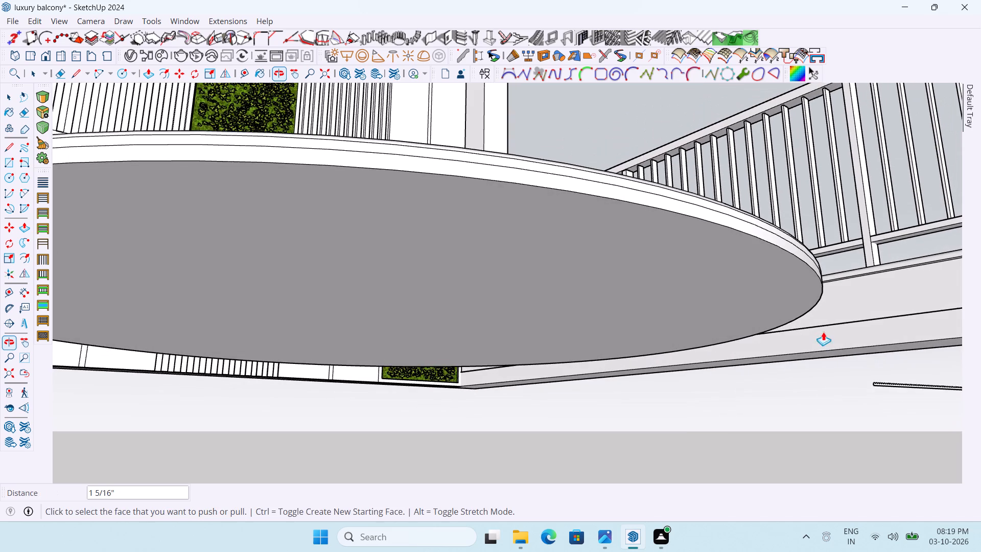
pyautogui.moveTo(823, 332); pyautogui.dragTo(823, 335, button='middle')
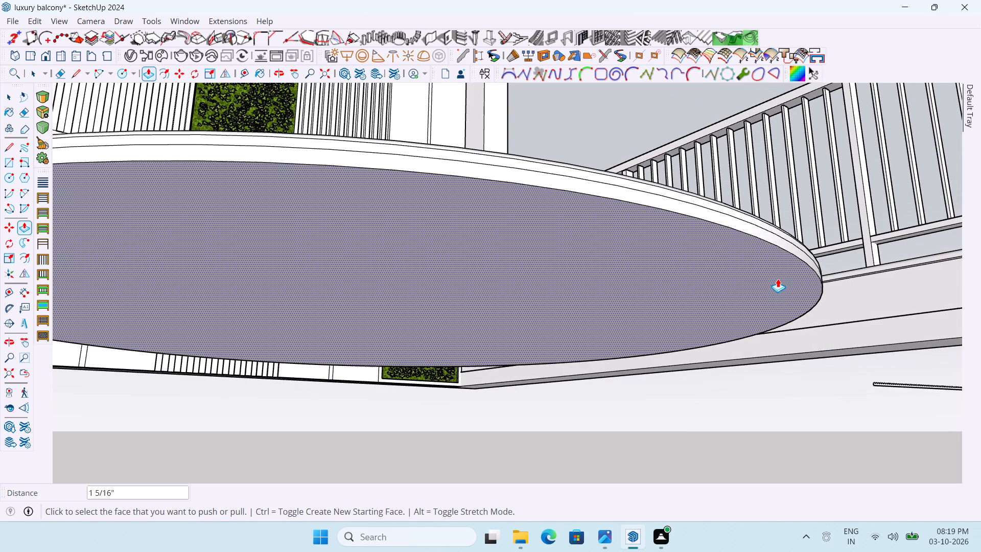
pyautogui.click(778, 279)
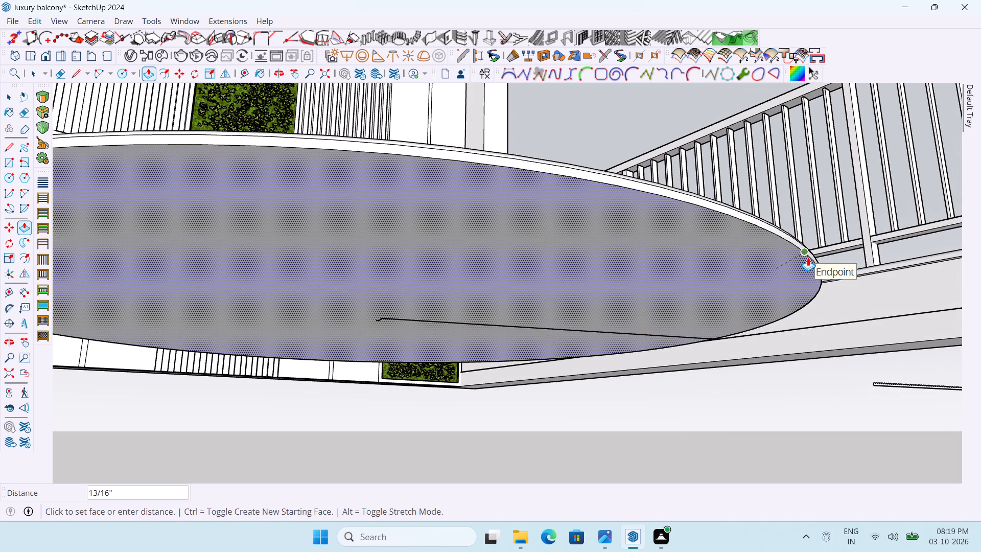
pyautogui.click(808, 257)
pyautogui.scroll(-3, 766, 396)
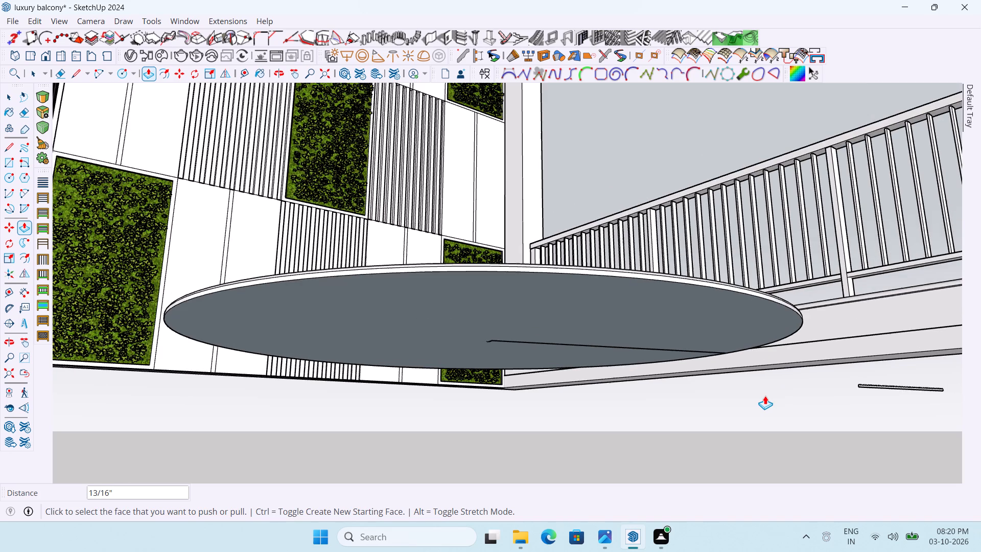
pyautogui.click(767, 397)
# Select all the connected geometry of the round ridged rug and make it a group.
pyautogui.moveTo(767, 397); pyautogui.dragTo(638, 510, button='middle')
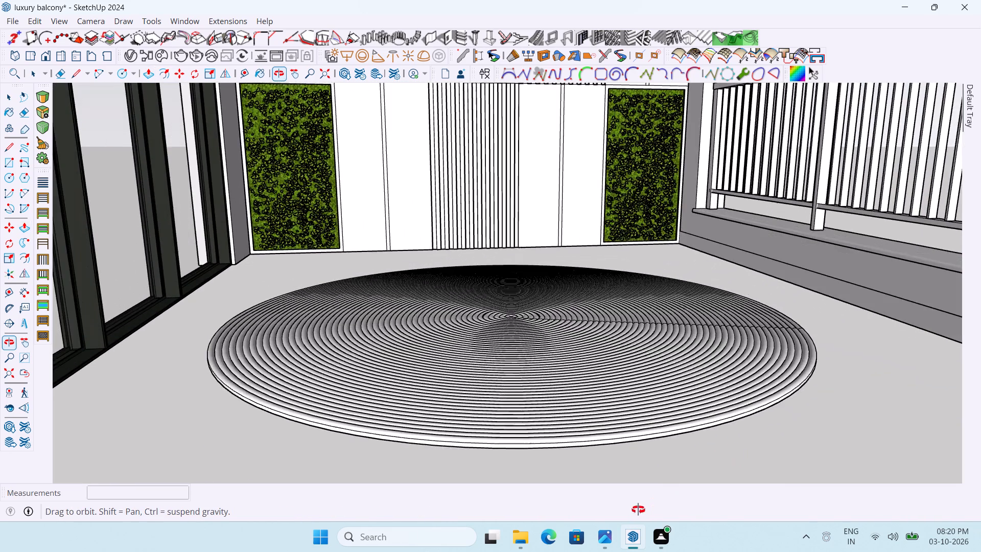
pyautogui.moveTo(638, 510); pyautogui.dragTo(638, 508, button='middle')
pyautogui.press('space')
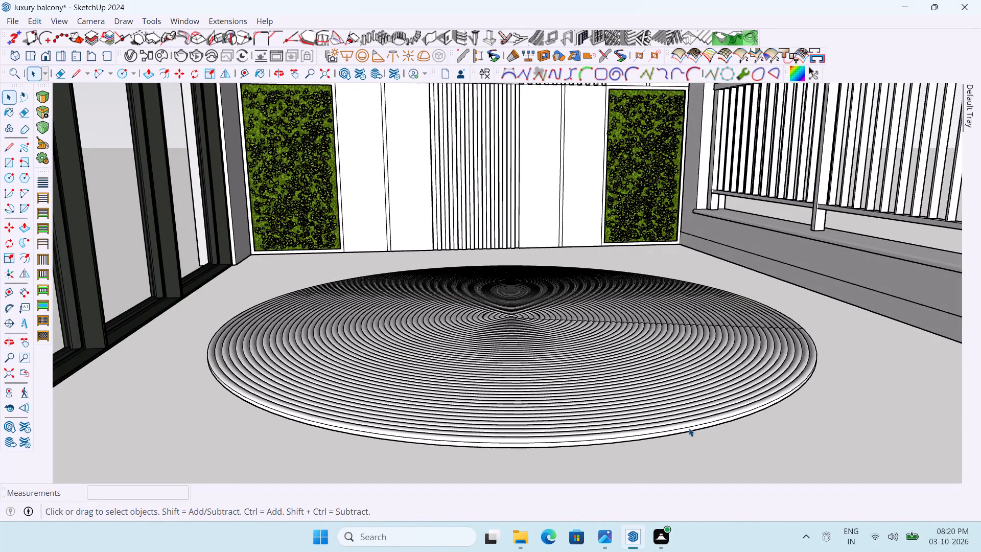
pyautogui.tripleClick(681, 408)
pyautogui.click(681, 408)
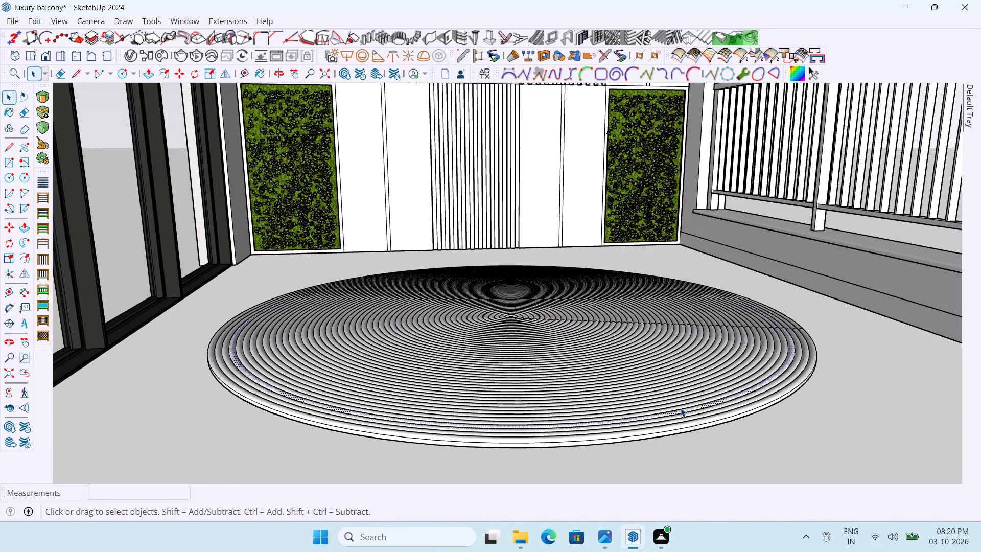
pyautogui.rightClick(681, 408)
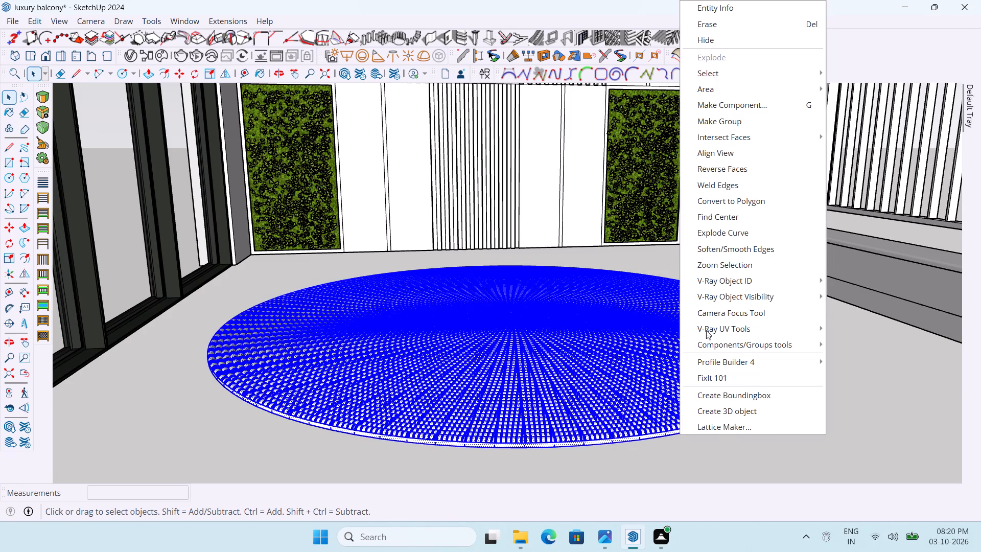
pyautogui.click(696, 126)
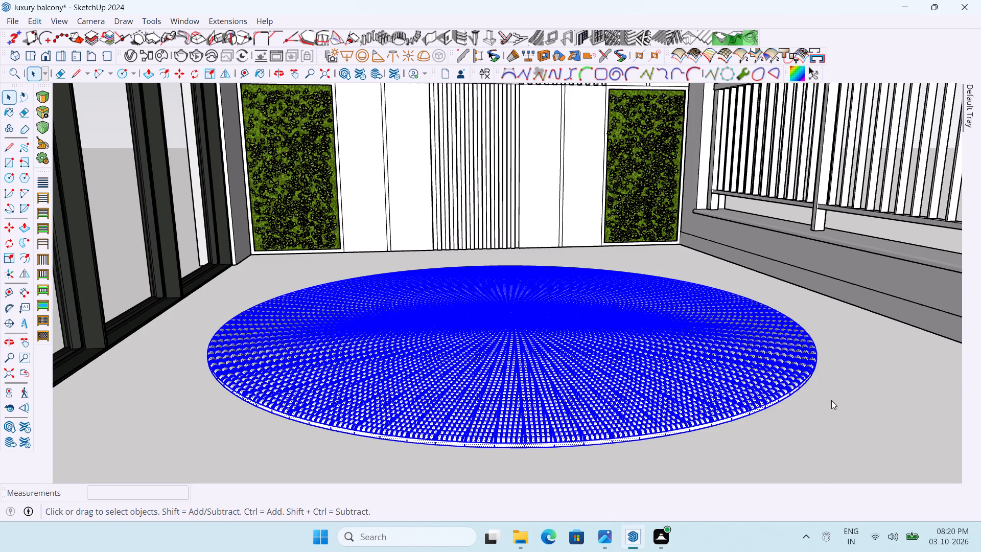
pyautogui.scroll(-4, 735, 373)
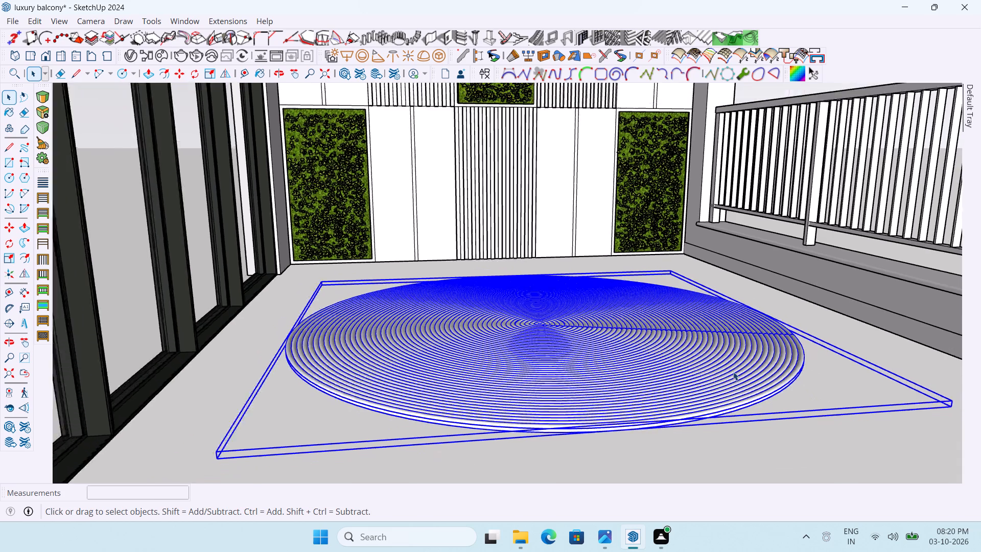
pyautogui.scroll(-4, 733, 372)
pyautogui.click(770, 458)
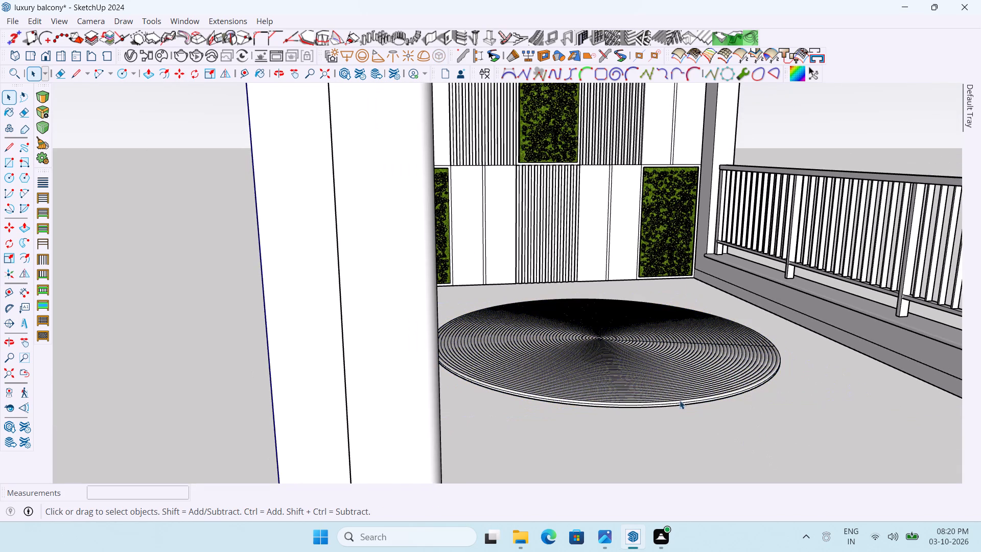
# Unhide the hidden balcony floor beneath the rug.
pyautogui.click(37, 20)
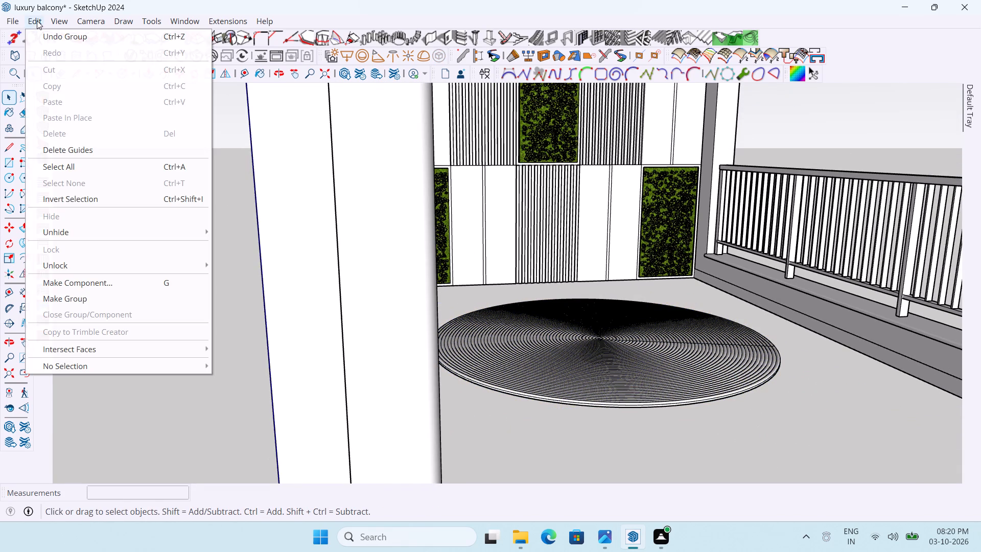
pyautogui.click(235, 259)
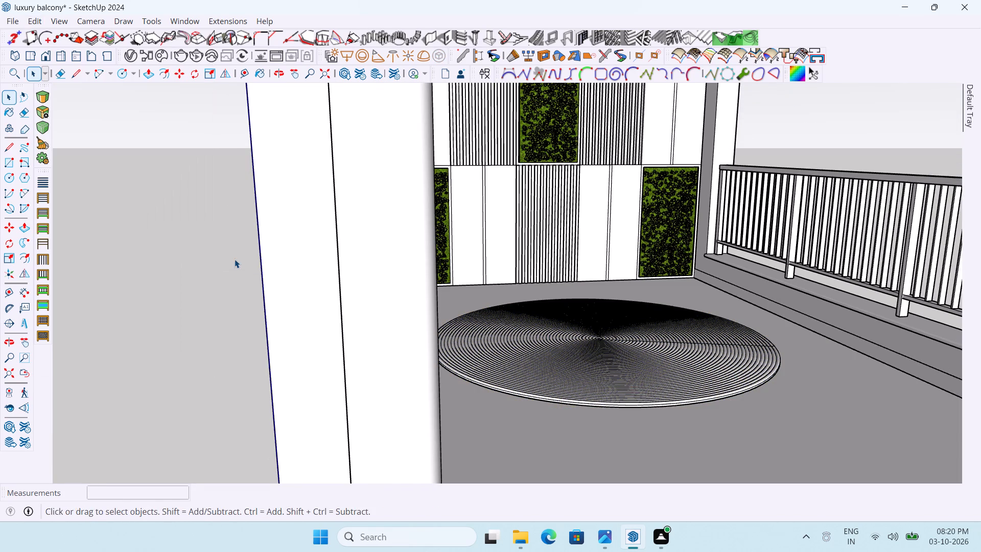
# Examine the grouped rug's ridges up close and how the rug sits on the balcony floor.
pyautogui.moveTo(235, 259); pyautogui.dragTo(300, 296, button='middle')
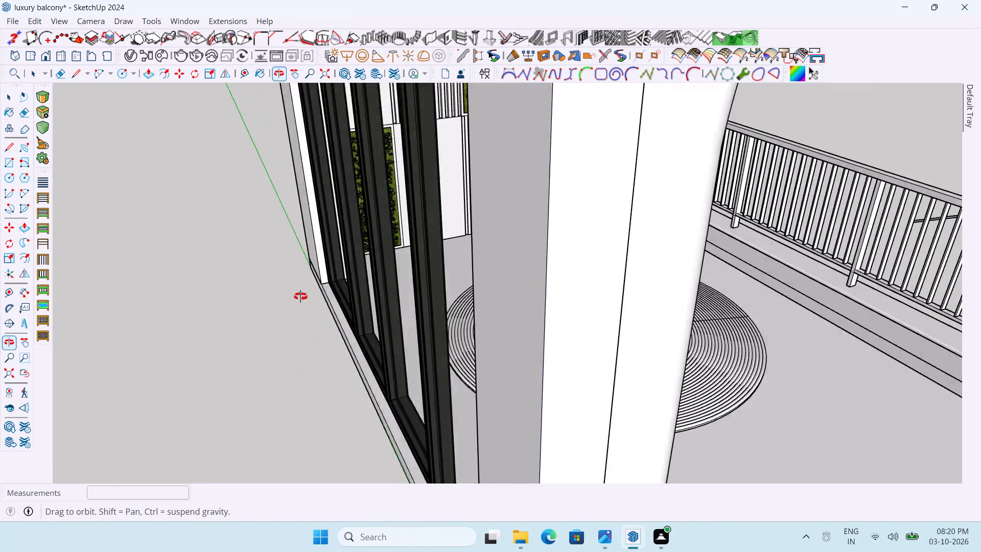
pyautogui.moveTo(300, 296); pyautogui.dragTo(152, 316, button='middle')
pyautogui.scroll(4, 662, 429)
pyautogui.scroll(4, 714, 392)
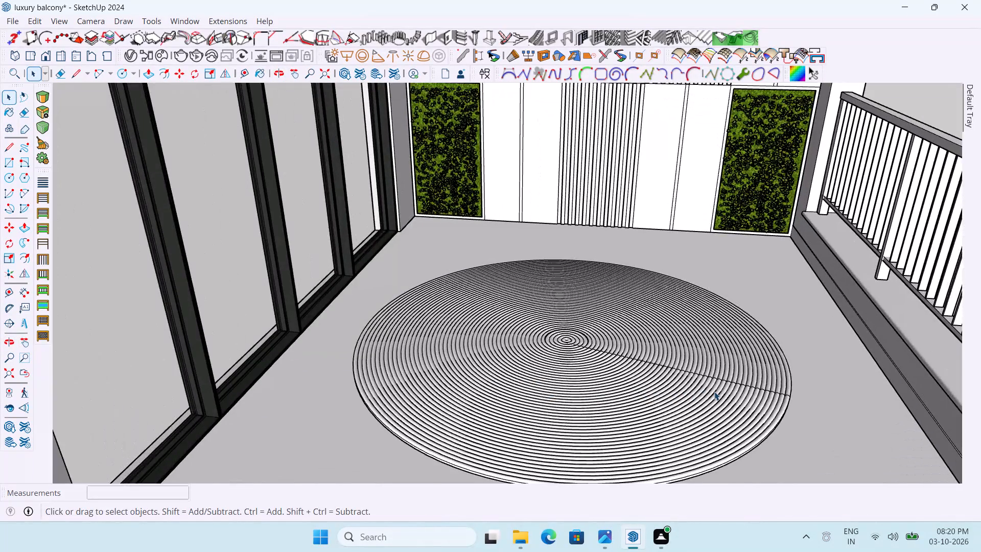
pyautogui.scroll(17, 717, 384)
pyautogui.scroll(2, 759, 379)
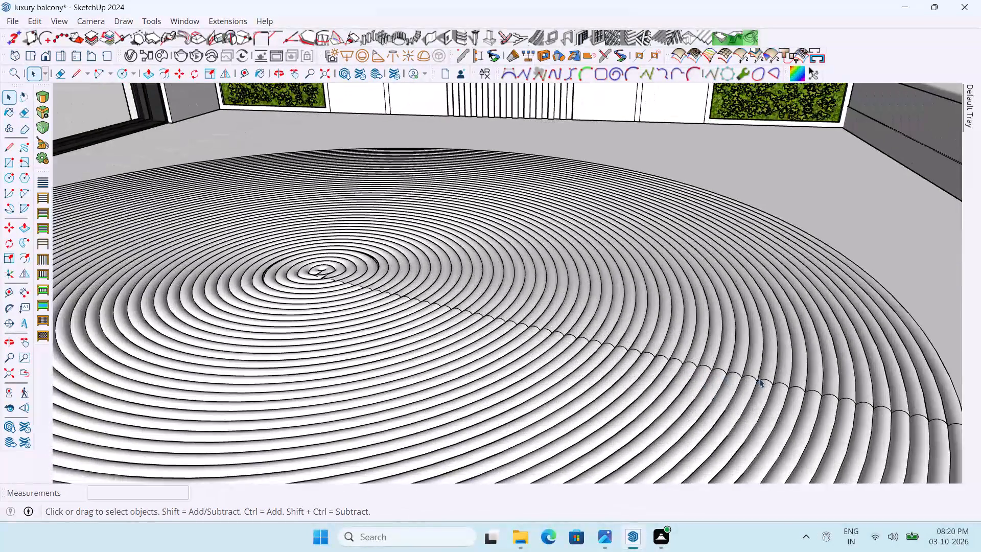
pyautogui.scroll(4, 759, 379)
pyautogui.click(767, 380)
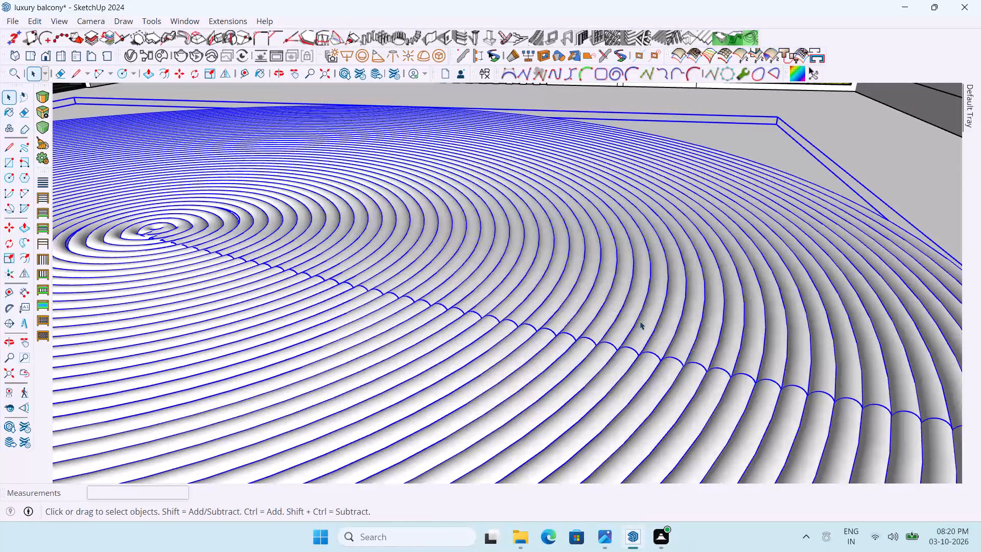
pyautogui.scroll(-10, 610, 301)
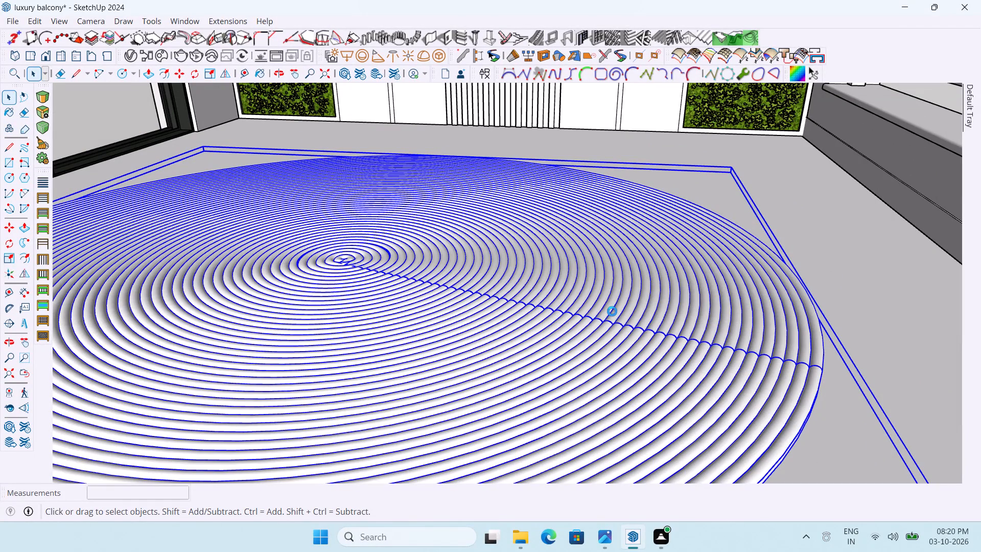
pyautogui.scroll(-4, 612, 311)
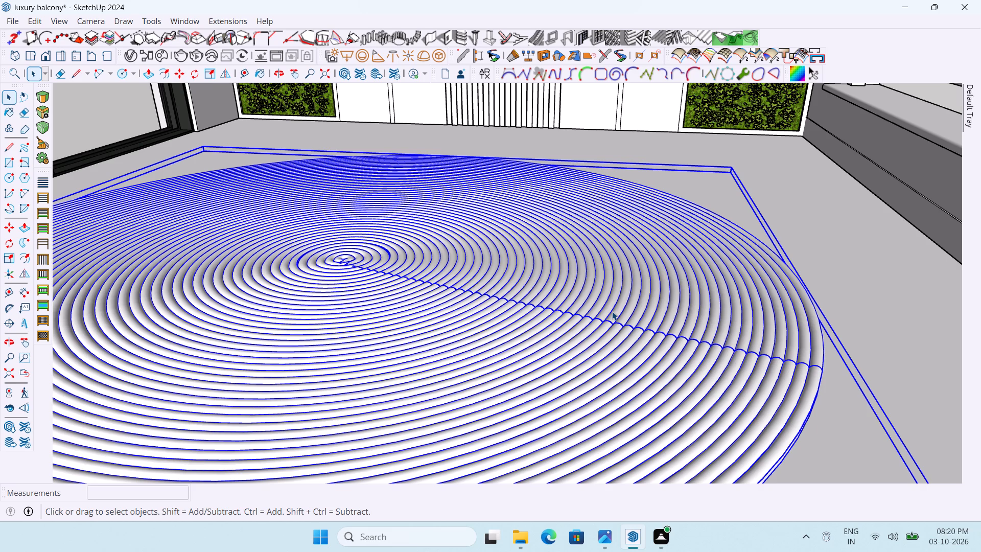
pyautogui.scroll(-6, 612, 311)
pyautogui.scroll(-5, 484, 291)
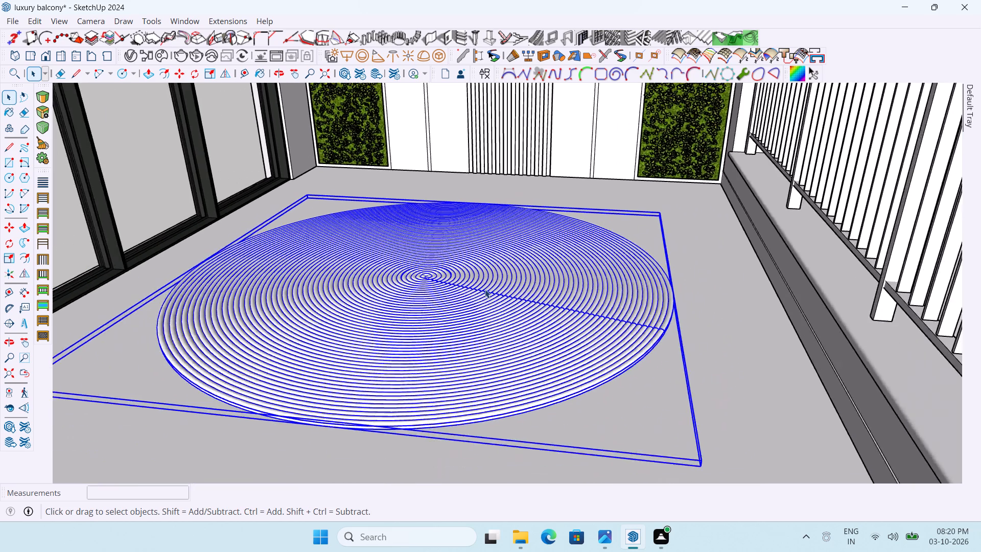
pyautogui.scroll(-1, 485, 289)
pyautogui.scroll(-5, 539, 287)
pyautogui.click(788, 315)
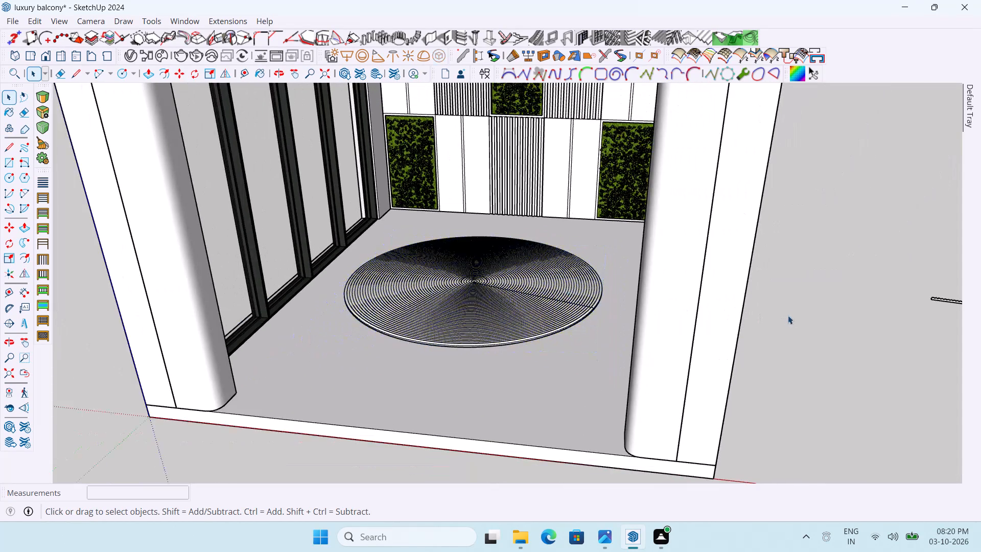
# Examine the whole balcony from outside, viewing the rug's placement through the front arch.
pyautogui.moveTo(788, 316); pyautogui.dragTo(792, 350, button='middle')
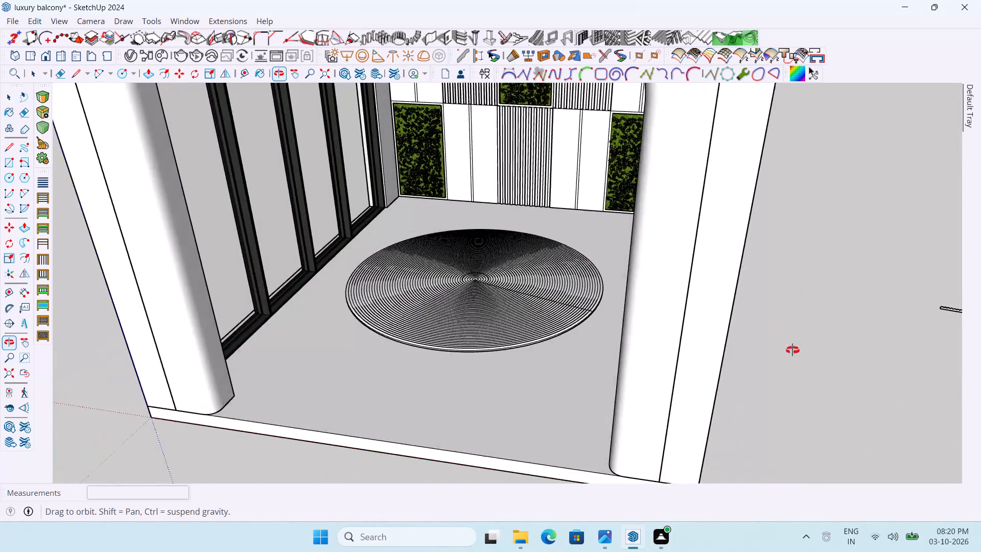
pyautogui.moveTo(792, 350); pyautogui.dragTo(805, 357, button='middle')
pyautogui.scroll(-5, 782, 344)
pyautogui.scroll(-11, 334, 339)
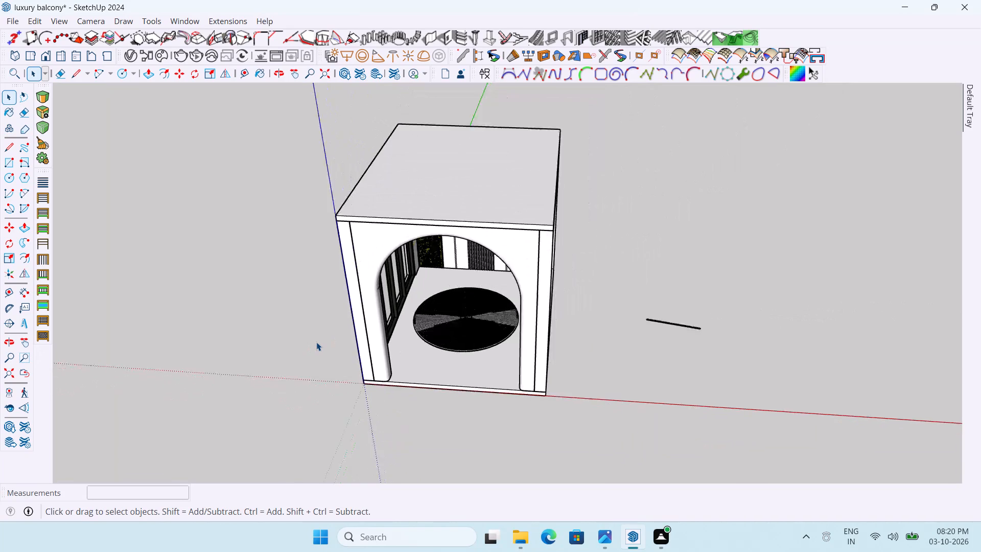
pyautogui.scroll(7, 565, 340)
pyautogui.moveTo(544, 335); pyautogui.dragTo(583, 283, button='middle')
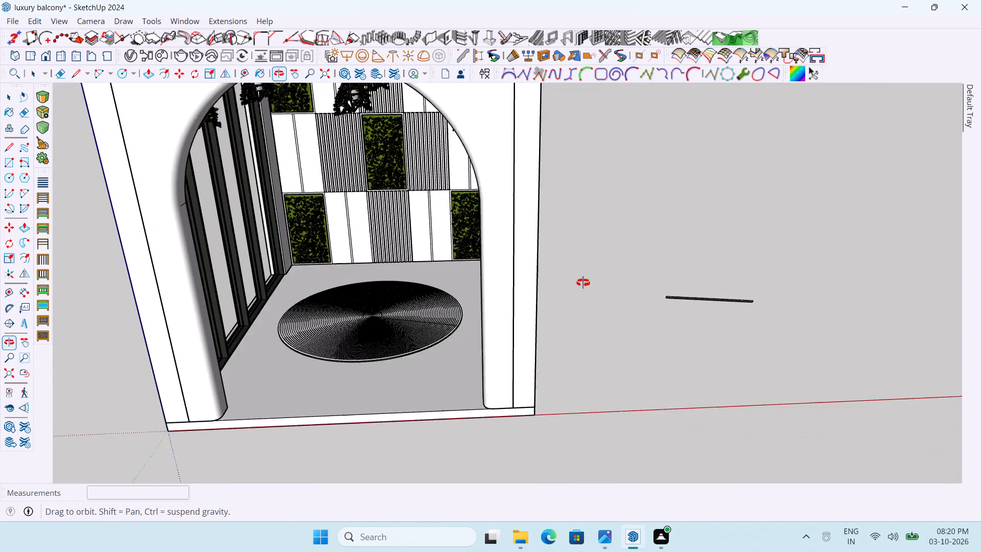
# Examine the rug inside the balcony and the reference image's plants and furniture to compare what is still missing.
pyautogui.moveTo(583, 283); pyautogui.dragTo(574, 274, button='middle')
pyautogui.scroll(9, 320, 284)
pyautogui.moveTo(359, 299); pyautogui.dragTo(363, 278, button='middle')
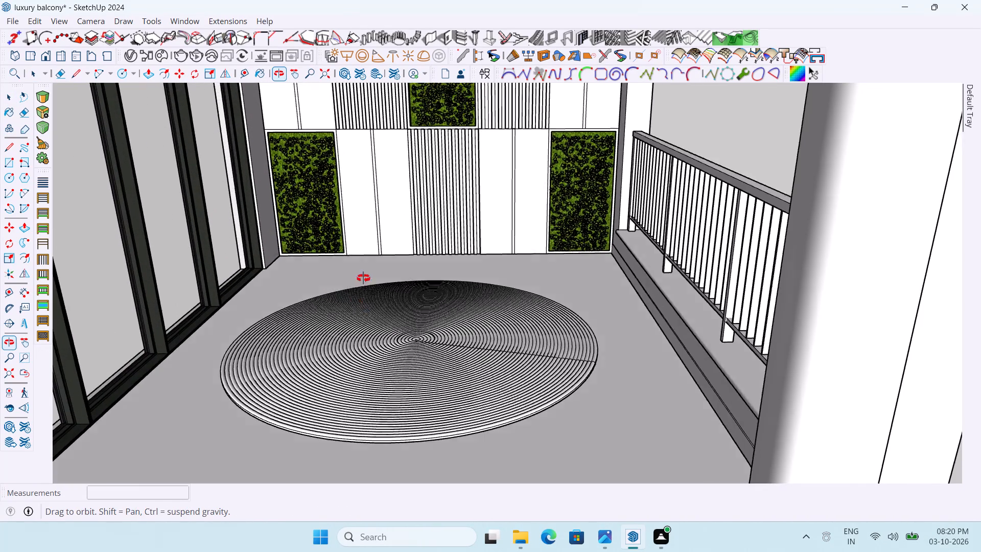
pyautogui.moveTo(363, 278); pyautogui.dragTo(349, 343, button='middle')
pyautogui.scroll(-6, 432, 316)
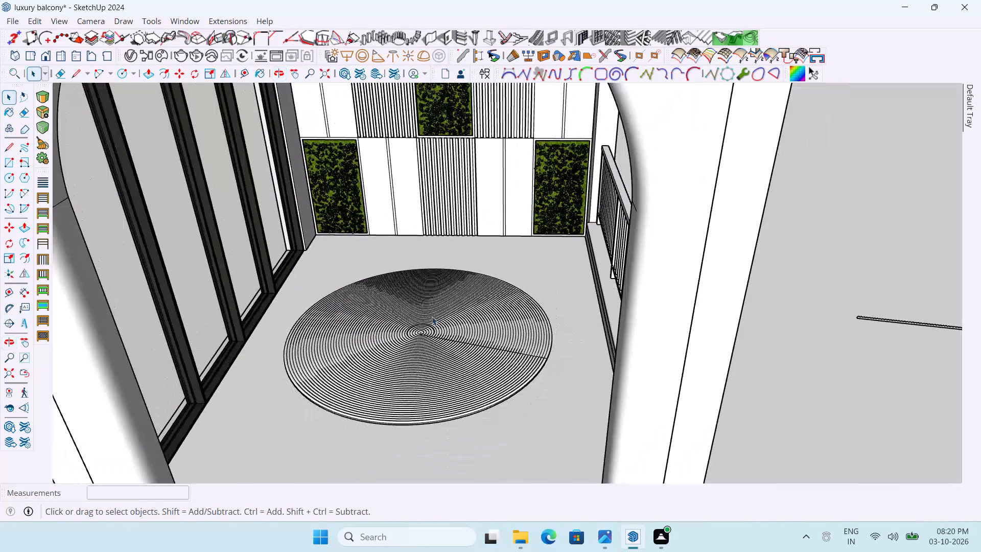
pyautogui.scroll(-9, 437, 318)
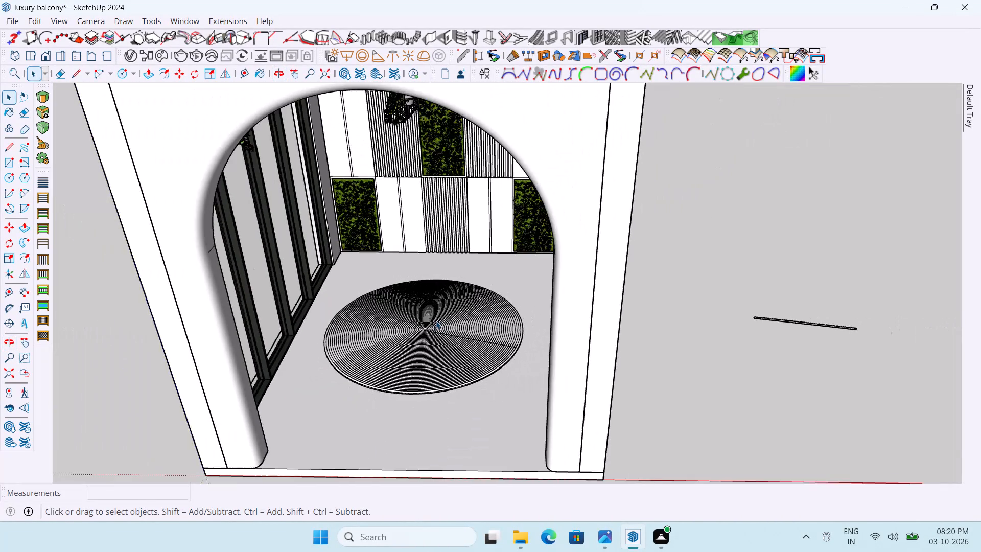
pyautogui.scroll(-6, 390, 346)
pyautogui.moveTo(577, 393); pyautogui.dragTo(514, 348, button='middle')
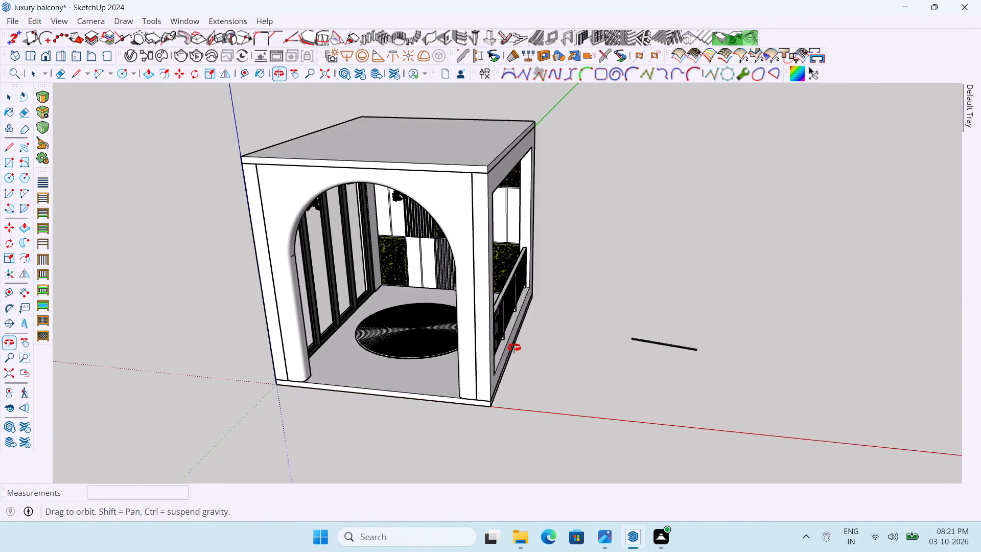
pyautogui.moveTo(514, 348); pyautogui.dragTo(504, 343, button='middle')
pyautogui.scroll(-13, 445, 413)
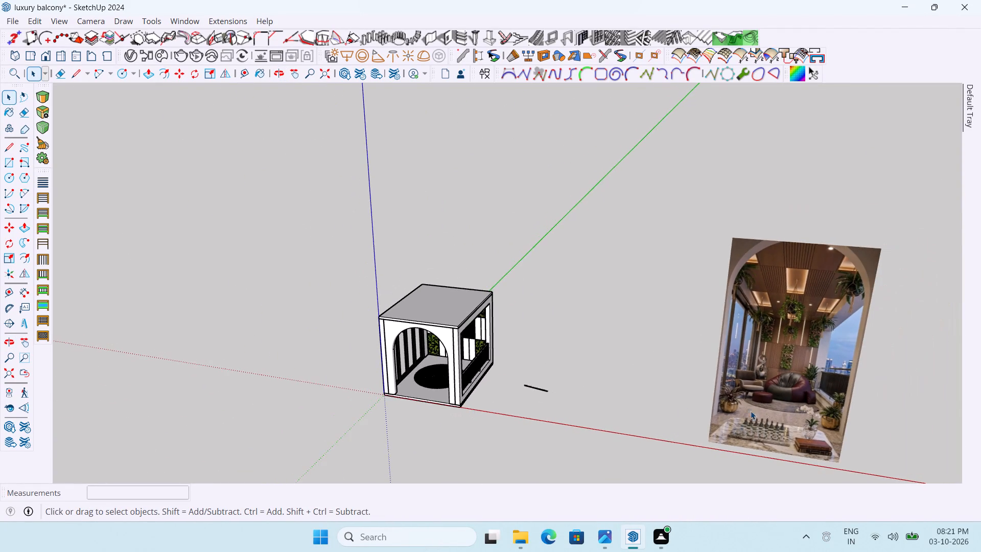
pyautogui.scroll(5, 763, 411)
pyautogui.scroll(3, 679, 380)
pyautogui.scroll(-2, 679, 380)
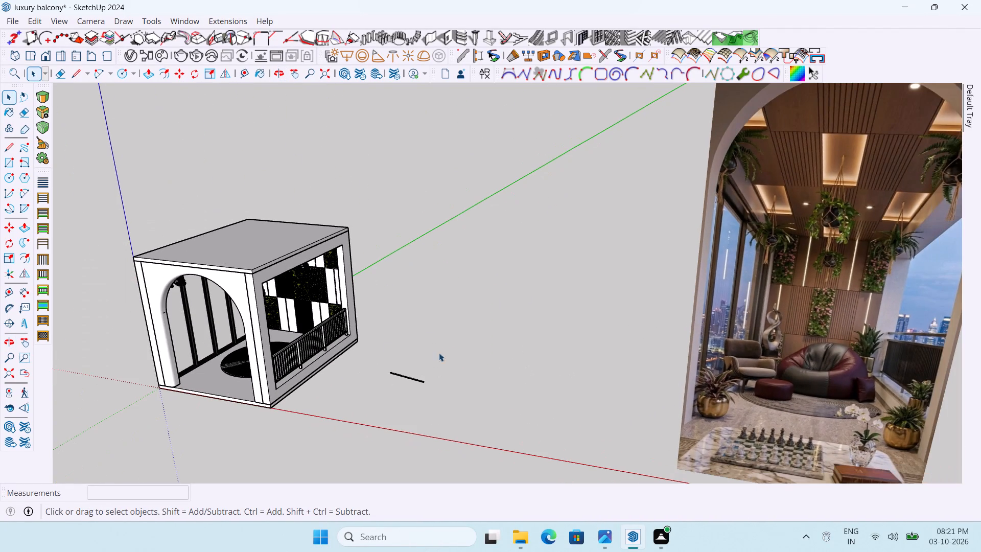
pyautogui.scroll(3, 350, 342)
pyautogui.scroll(-3, 392, 348)
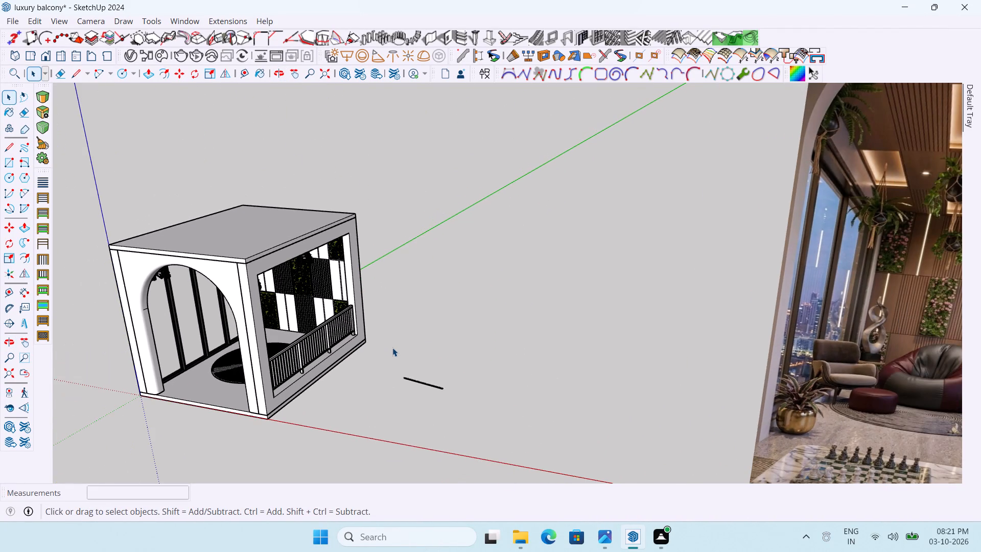
# Search 3D Warehouse for "plant".
pyautogui.click(345, 76)
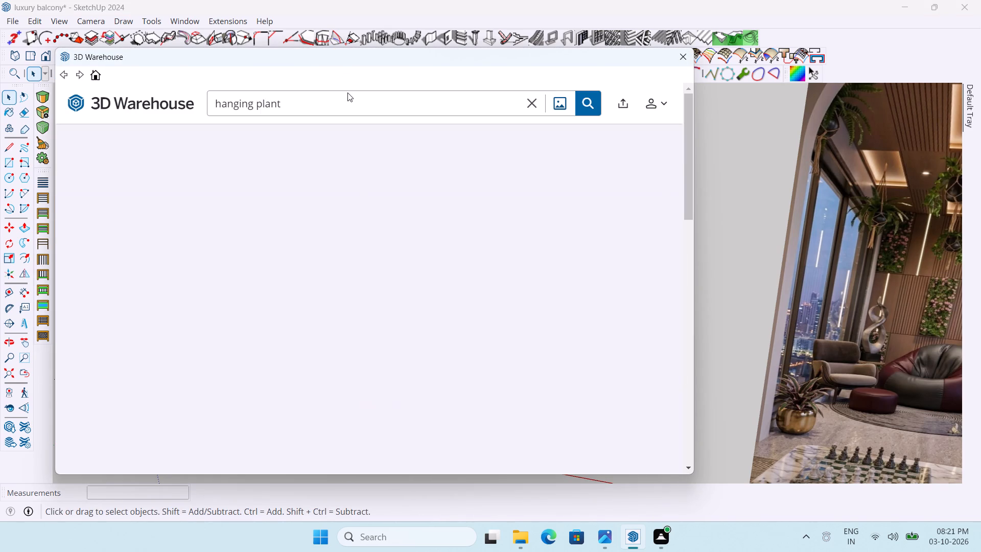
pyautogui.click(289, 103)
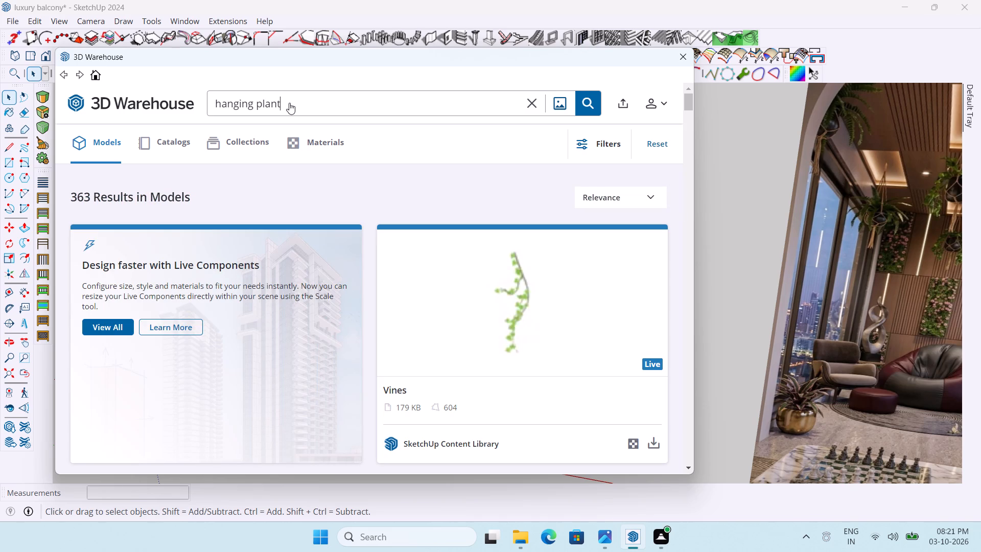
pyautogui.press('BackSpace')
pyautogui.press('BackSpace')
pyautogui.press('BackSpace')
pyautogui.press('BackSpace')
pyautogui.press('BackSpace')
pyautogui.press('BackSpace')
pyautogui.press('BackSpace')
pyautogui.press('BackSpace')
pyautogui.press('BackSpace')
pyautogui.press('BackSpace')
pyautogui.press('BackSpace')
pyautogui.press('BackSpace')
pyautogui.press('BackSpace')
pyautogui.press('BackSpace')
pyautogui.press('BackSpace')
pyautogui.press('BackSpace')
pyautogui.press('BackSpace')
pyautogui.press('BackSpace')
pyautogui.press('BackSpace')
pyautogui.press('BackSpace')
pyautogui.press('BackSpace')
pyautogui.write('plant')
pyautogui.press('Return')
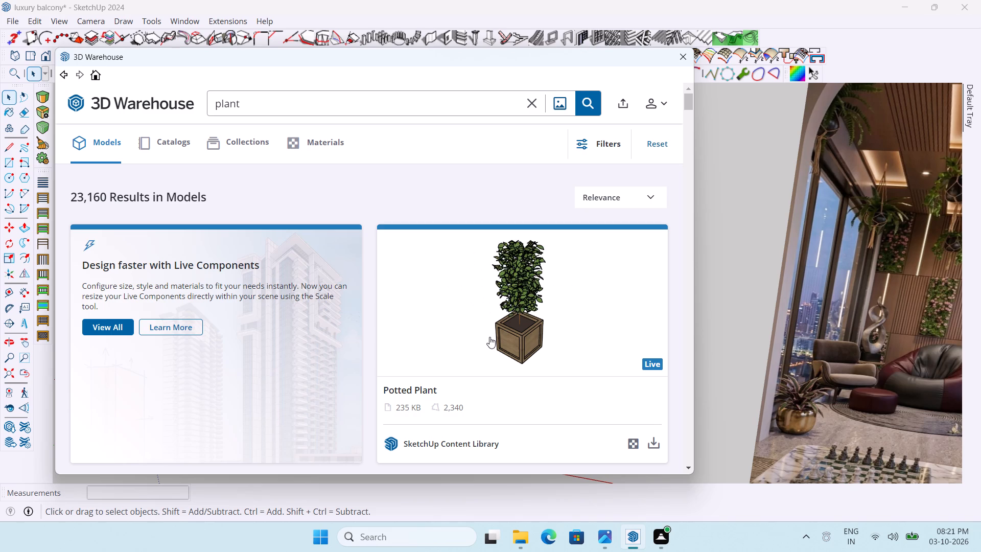
# Browse the plant results and load the 1.5 MB "Plant" with broad leaves in a wide brown pot directly into the model.
pyautogui.scroll(-7, 489, 337)
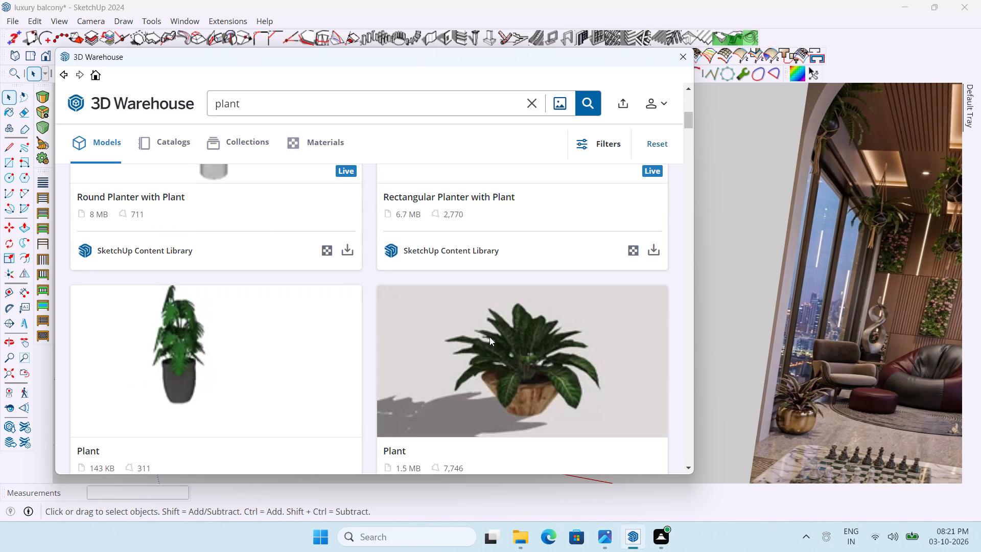
pyautogui.scroll(-2, 489, 337)
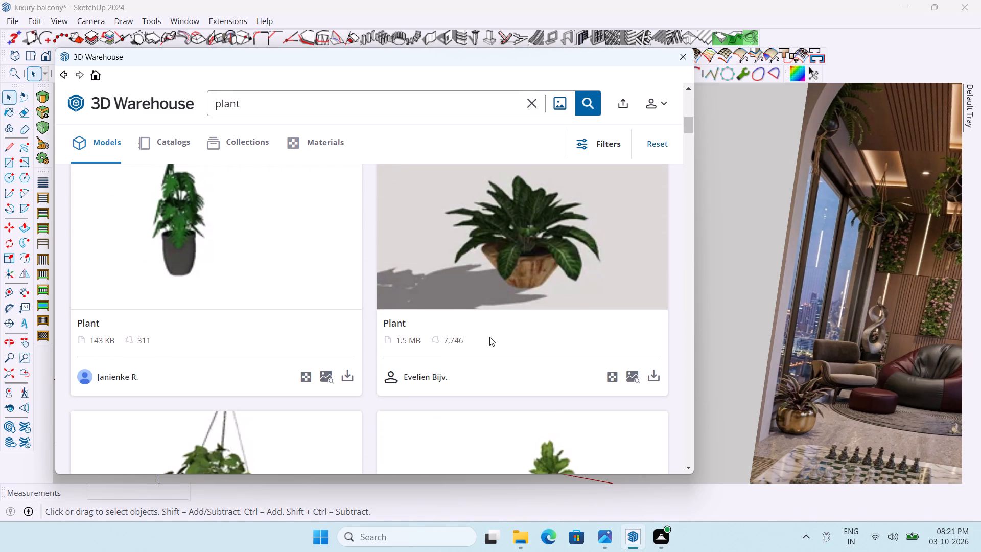
pyautogui.scroll(-4, 489, 337)
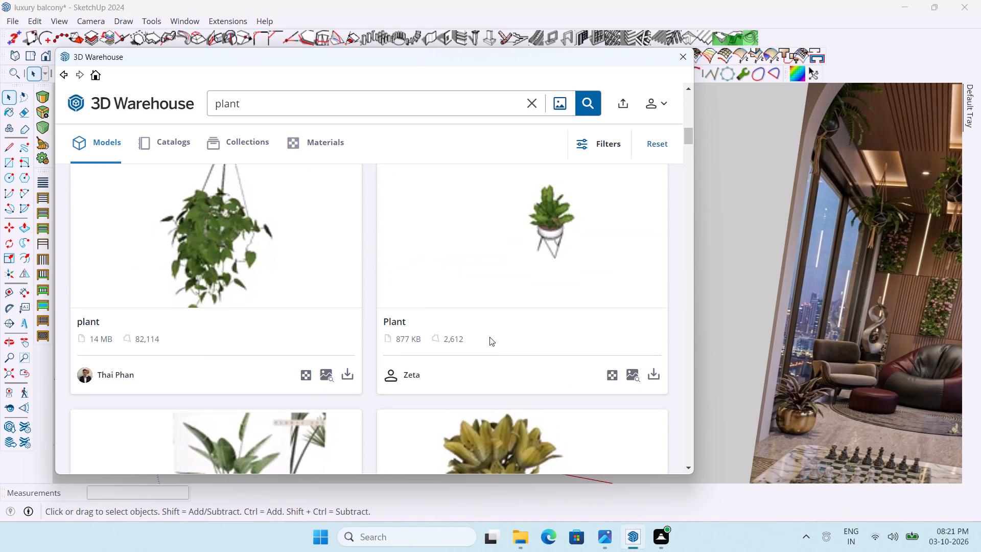
pyautogui.scroll(-12, 489, 337)
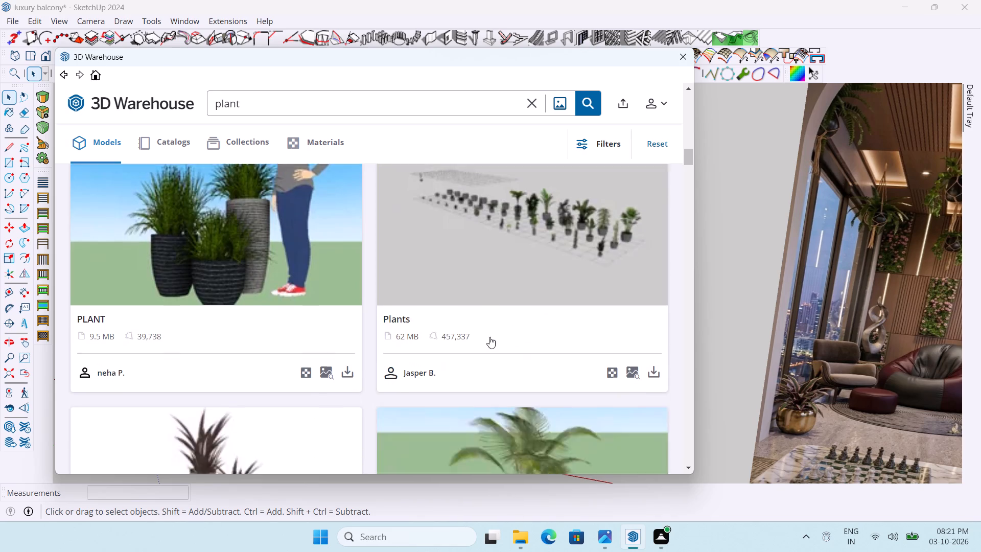
pyautogui.scroll(-8, 489, 337)
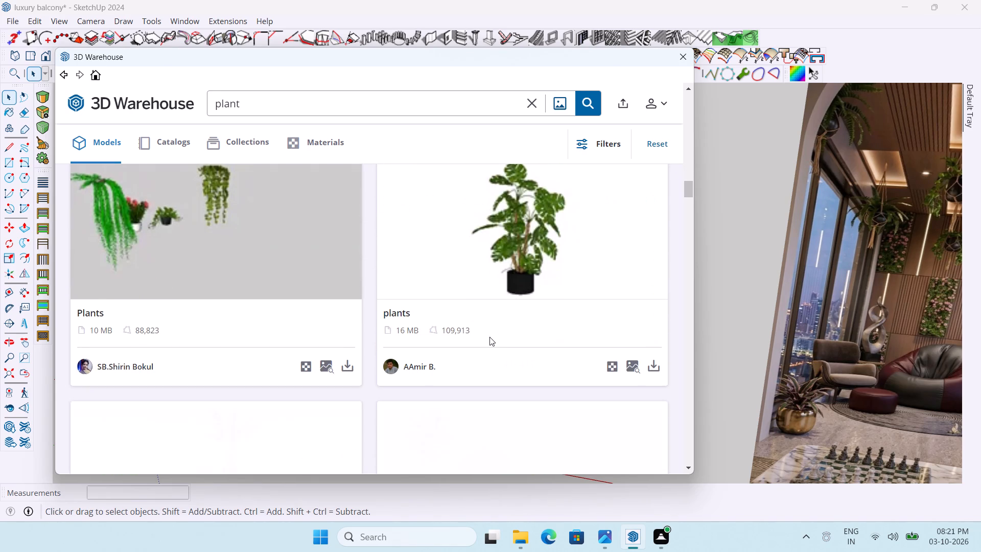
pyautogui.scroll(-3, 489, 337)
pyautogui.scroll(8, 489, 337)
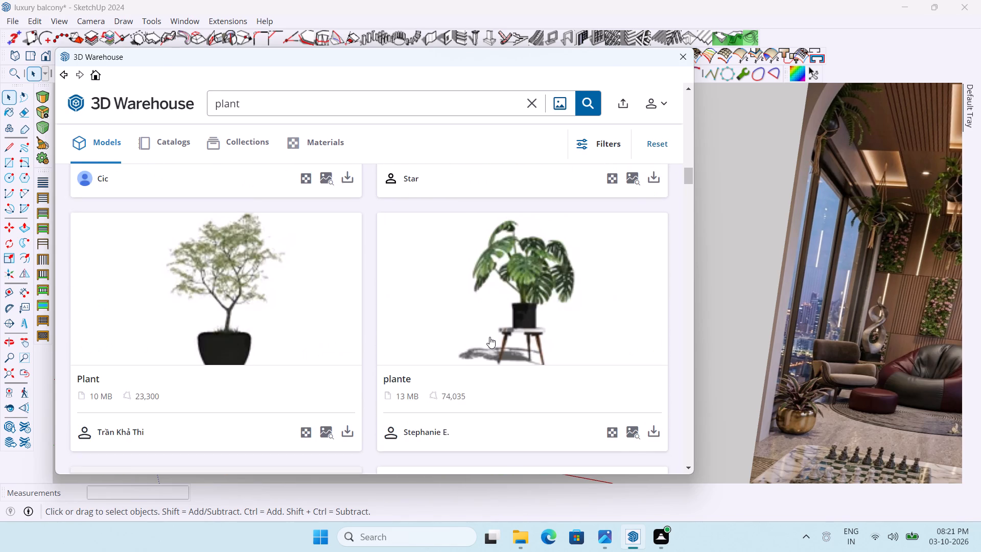
pyautogui.scroll(16, 489, 337)
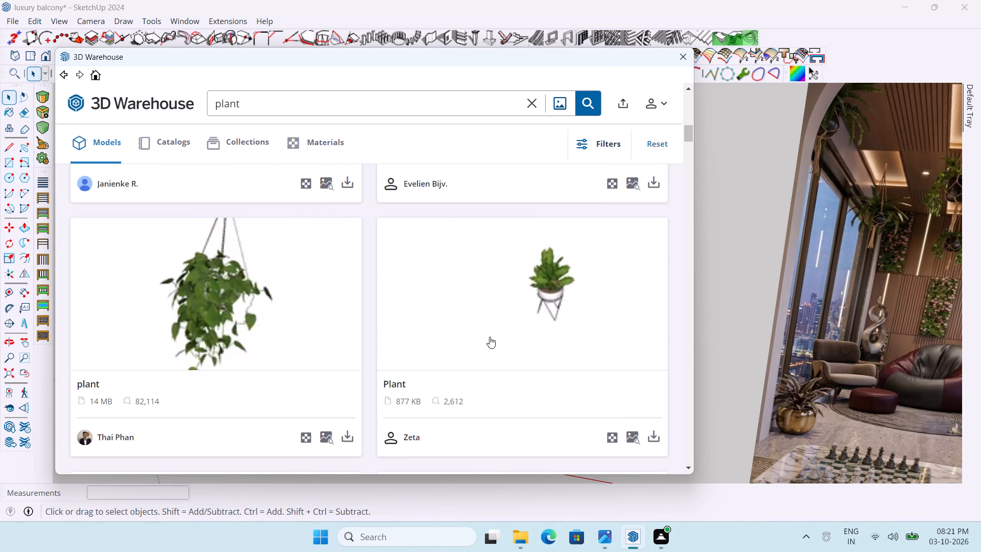
pyautogui.scroll(4, 489, 337)
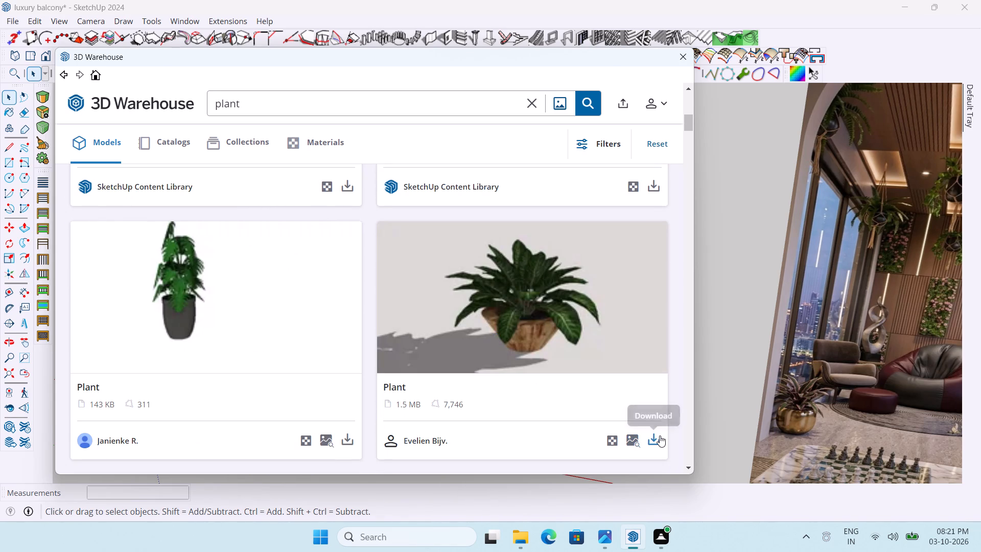
pyautogui.click(661, 436)
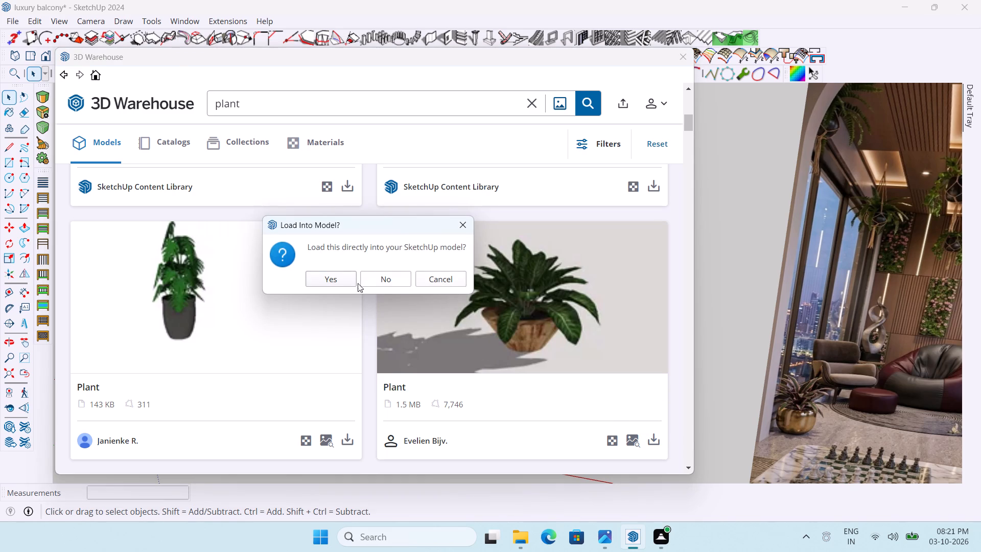
pyautogui.click(344, 282)
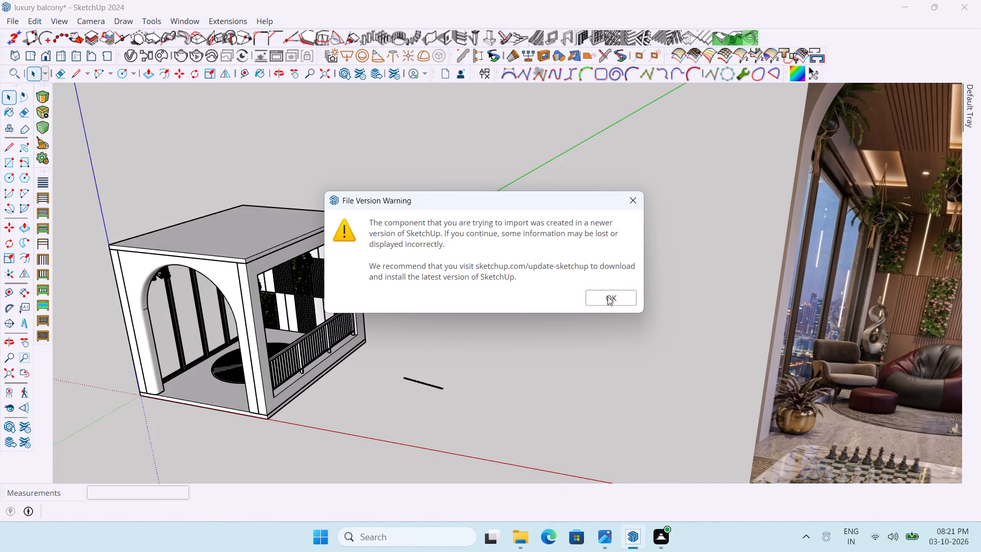
pyautogui.click(608, 296)
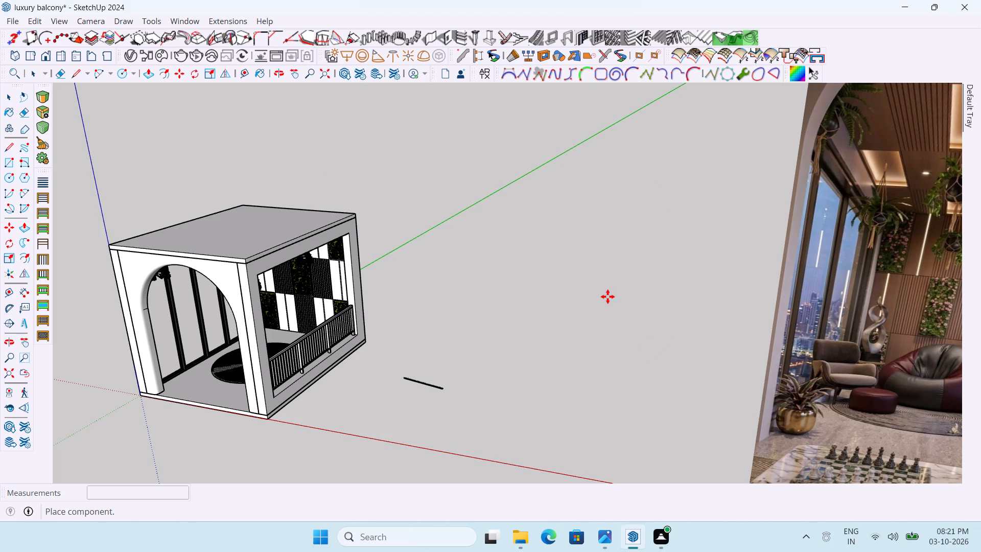
# Place the potted plant on the balcony floor just inside the front arch, beside the glazed window wall.
pyautogui.scroll(2, 178, 371)
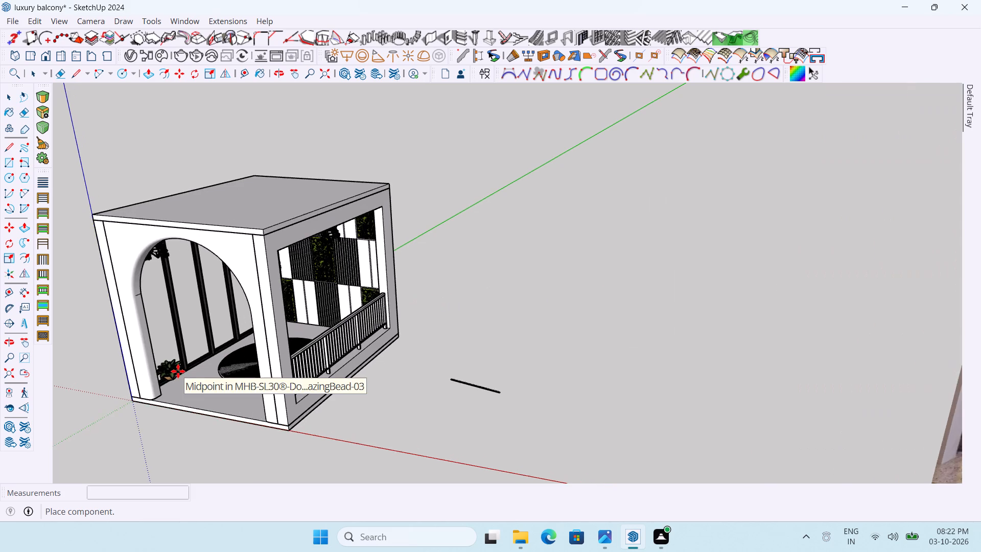
pyautogui.scroll(8, 178, 371)
pyautogui.moveTo(194, 381); pyautogui.dragTo(241, 388, button='middle')
pyautogui.scroll(2, 174, 429)
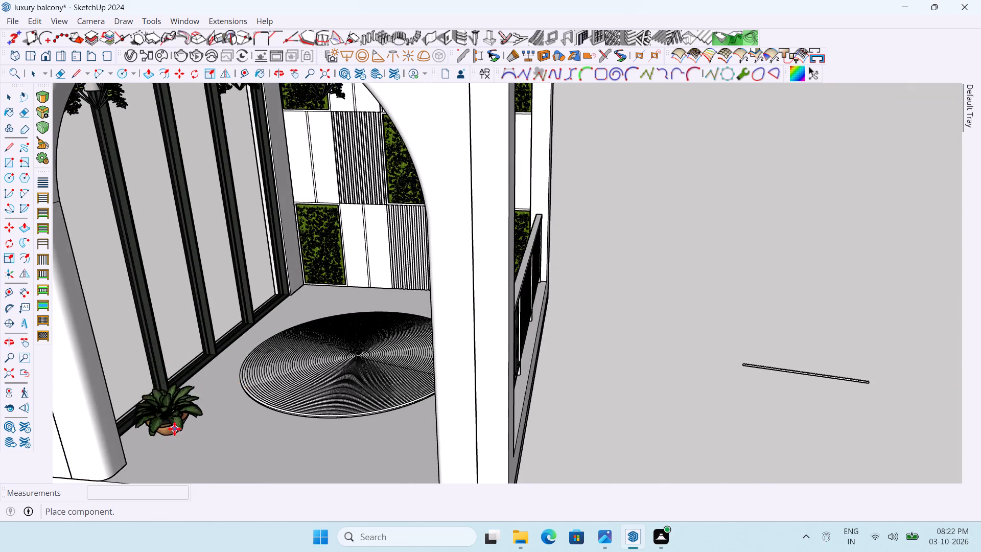
pyautogui.scroll(2, 174, 429)
pyautogui.click(156, 434)
# Copy the potted plant about 8' 6 3/4" along the red axis to the railing side of the front arch.
pyautogui.scroll(-4, 239, 364)
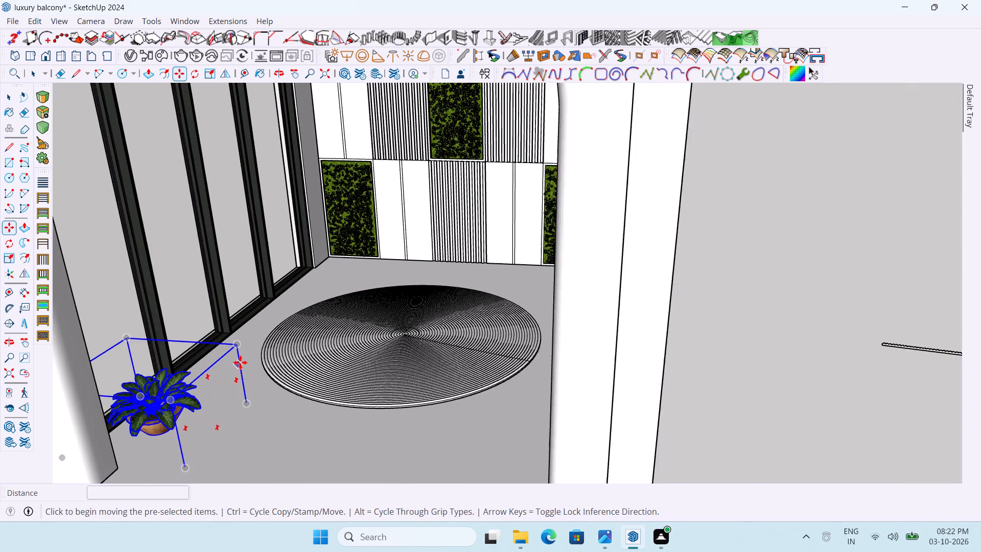
pyautogui.moveTo(241, 365); pyautogui.dragTo(337, 245, button='middle')
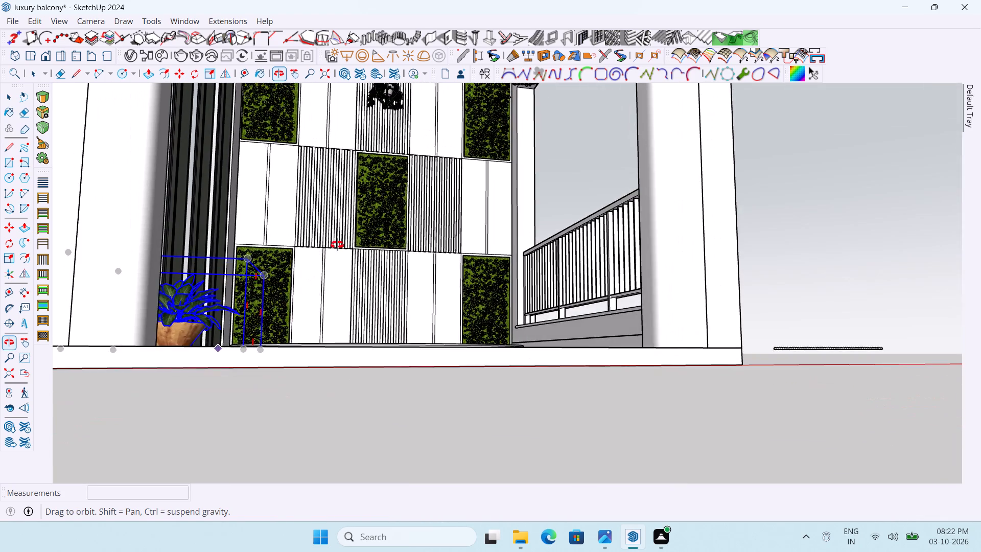
pyautogui.moveTo(337, 245); pyautogui.dragTo(297, 337, button='middle')
pyautogui.scroll(-3, 428, 328)
pyautogui.scroll(3, 240, 469)
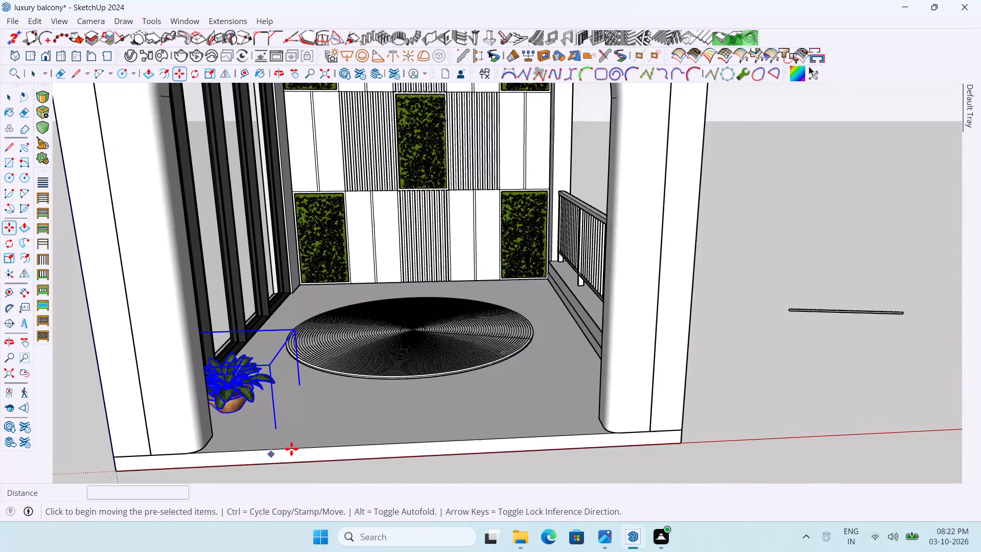
pyautogui.keyDown('ctrl'); pyautogui.click(278, 431); pyautogui.keyUp('ctrl')
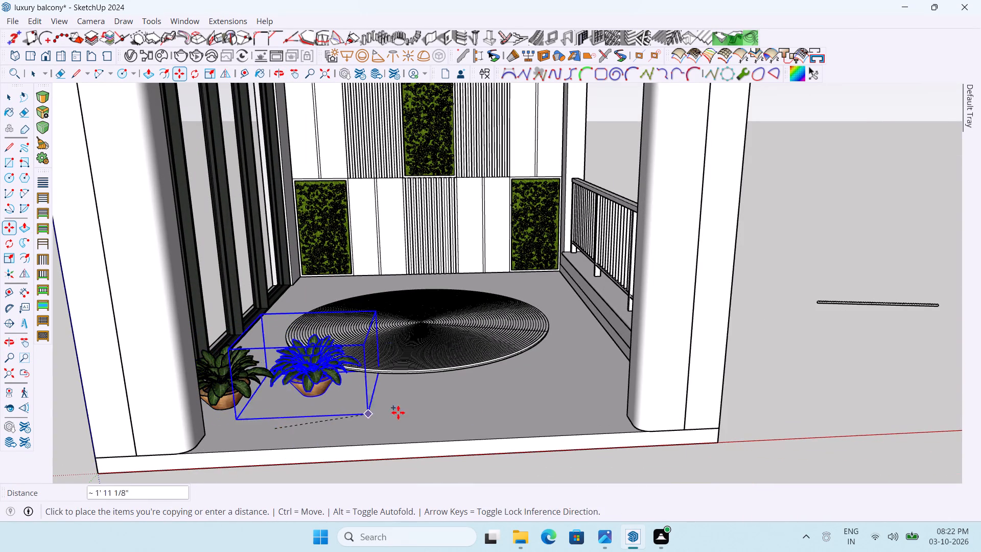
pyautogui.click(670, 407)
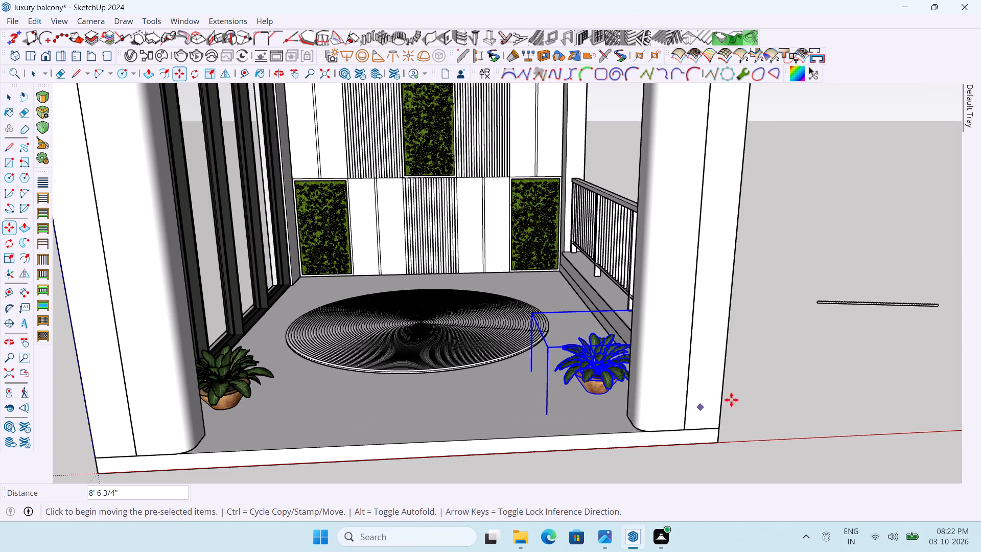
pyautogui.press('space')
pyautogui.click(809, 353)
# Replace the 3D Warehouse search term with "round sin".
pyautogui.moveTo(804, 354); pyautogui.dragTo(766, 358, button='middle')
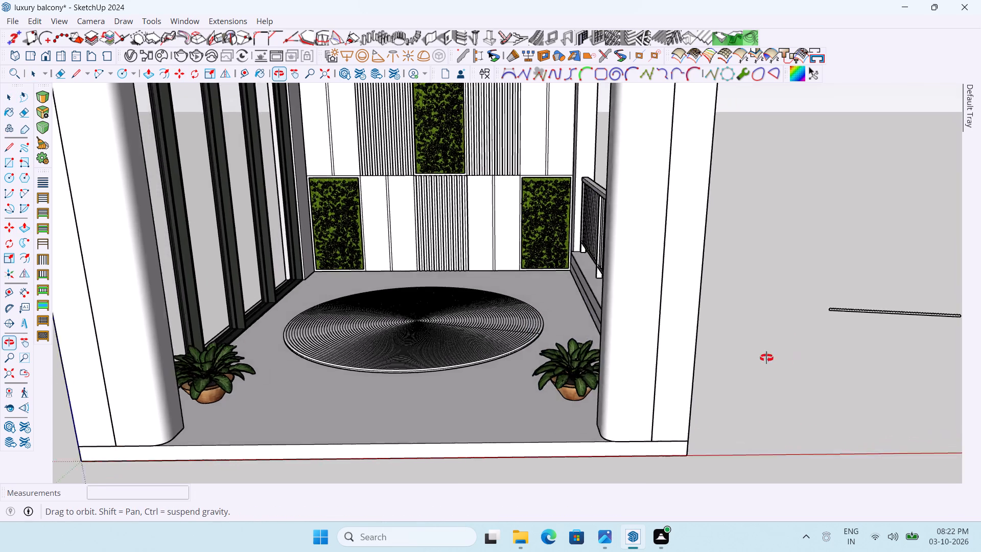
pyautogui.moveTo(766, 358); pyautogui.dragTo(782, 382, button='middle')
pyautogui.scroll(-4, 702, 425)
pyautogui.scroll(2, 745, 195)
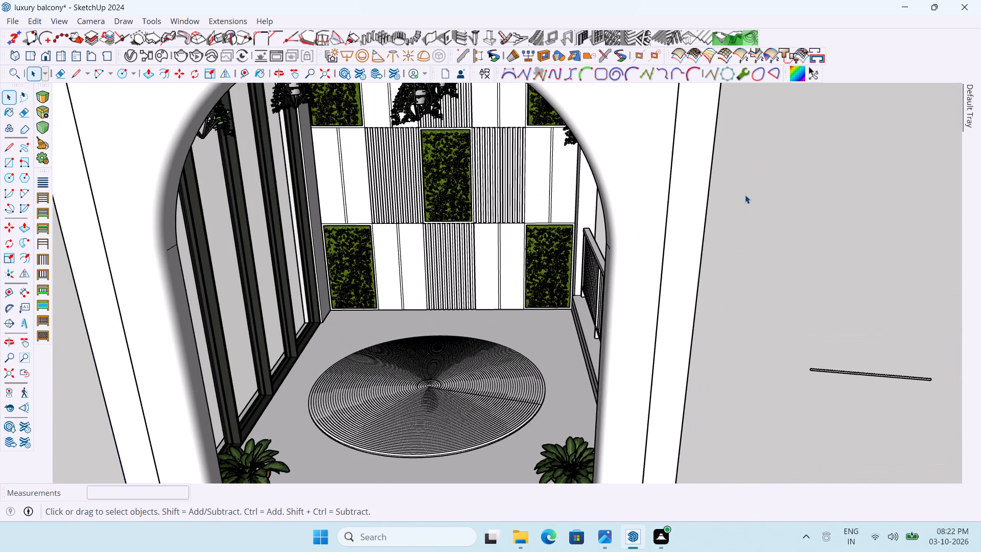
pyautogui.click(346, 76)
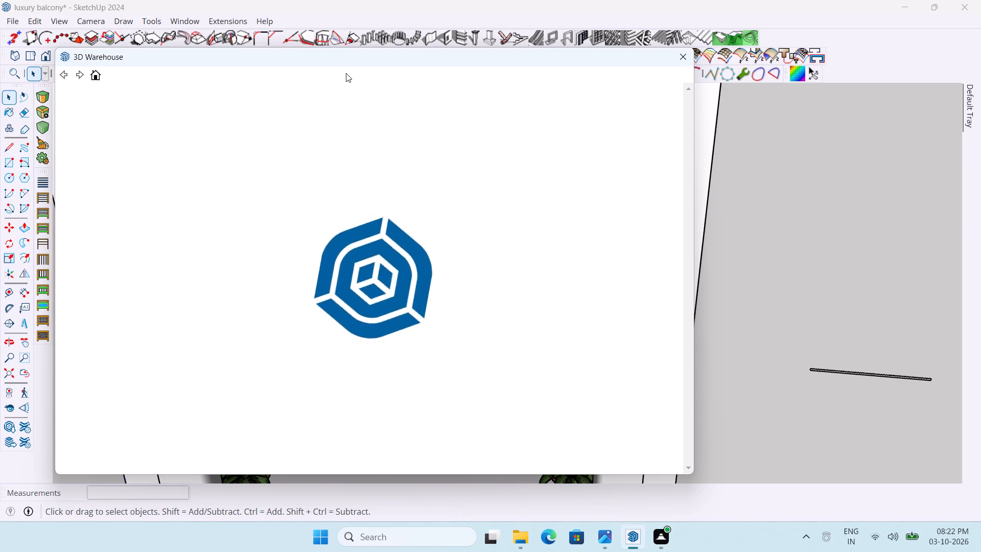
pyautogui.click(261, 102)
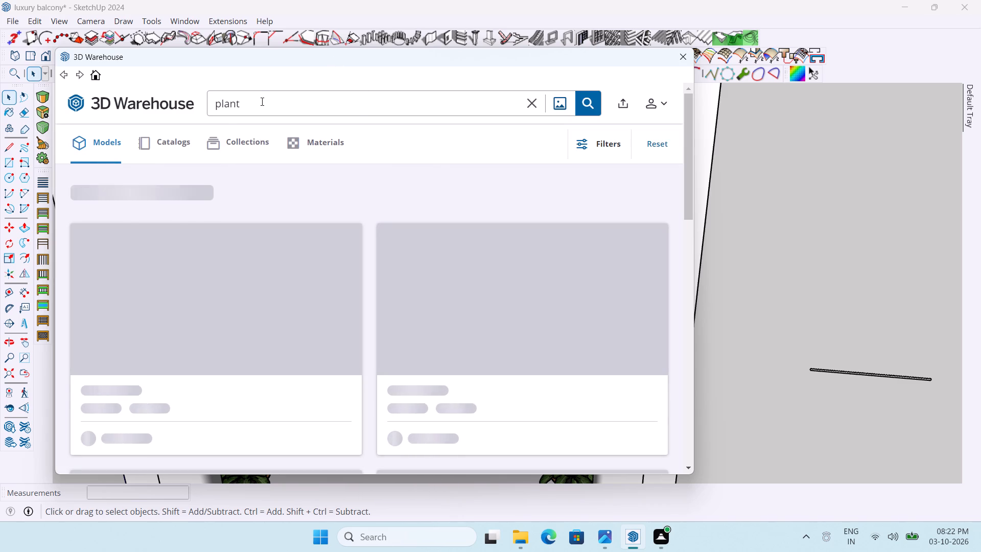
pyautogui.press('BackSpace')
pyautogui.press('BackSpace')
pyautogui.press('BackSpace')
pyautogui.press('BackSpace')
pyautogui.press('BackSpace')
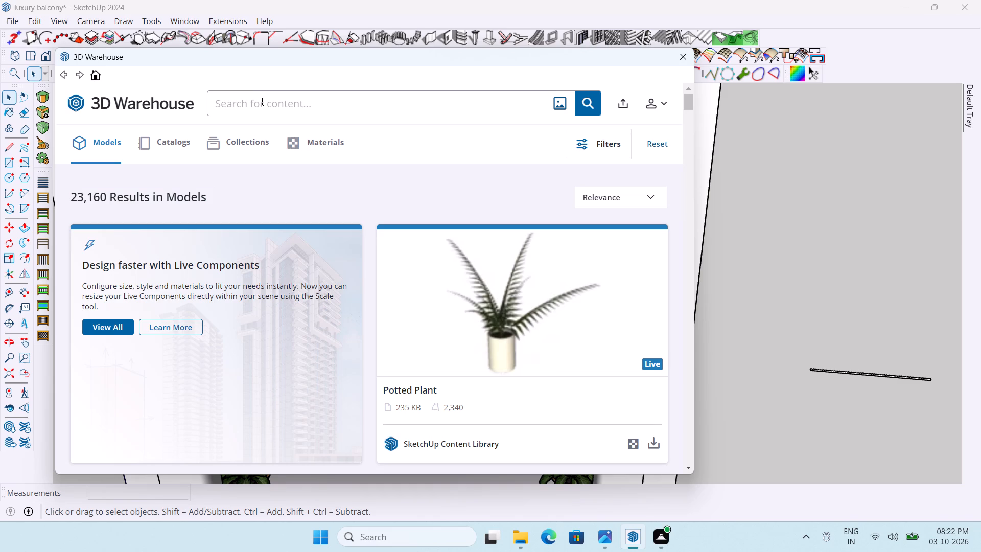
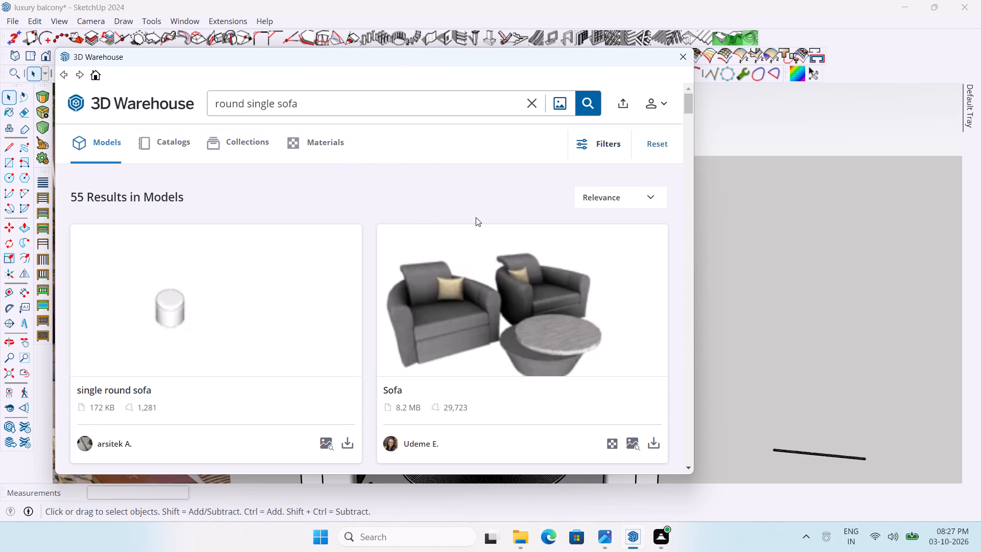
# Look through the 3D Warehouse results for "round single sofa" for a rounded seat that suits the balcony.
pyautogui.scroll(-7, 476, 217)
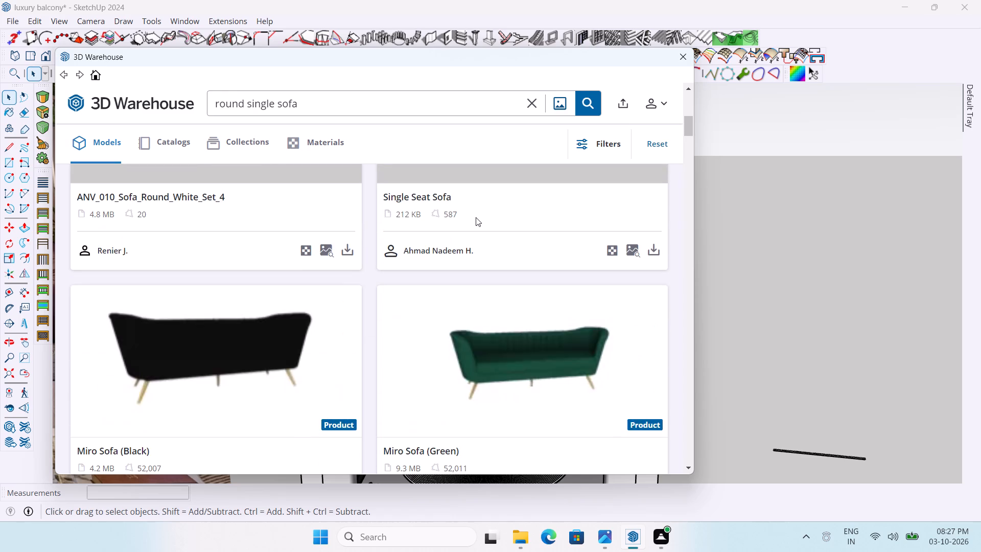
pyautogui.scroll(-9, 476, 217)
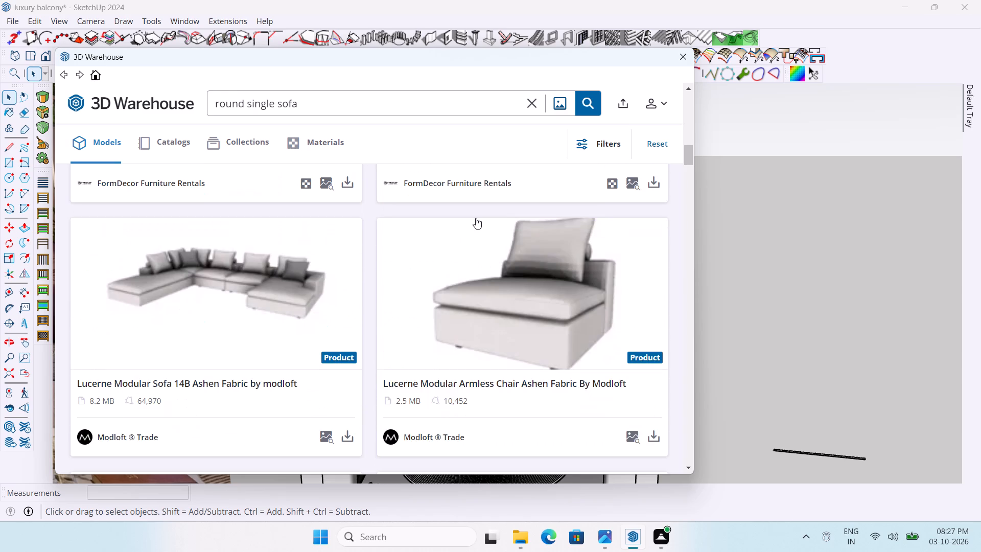
pyautogui.scroll(-4, 476, 218)
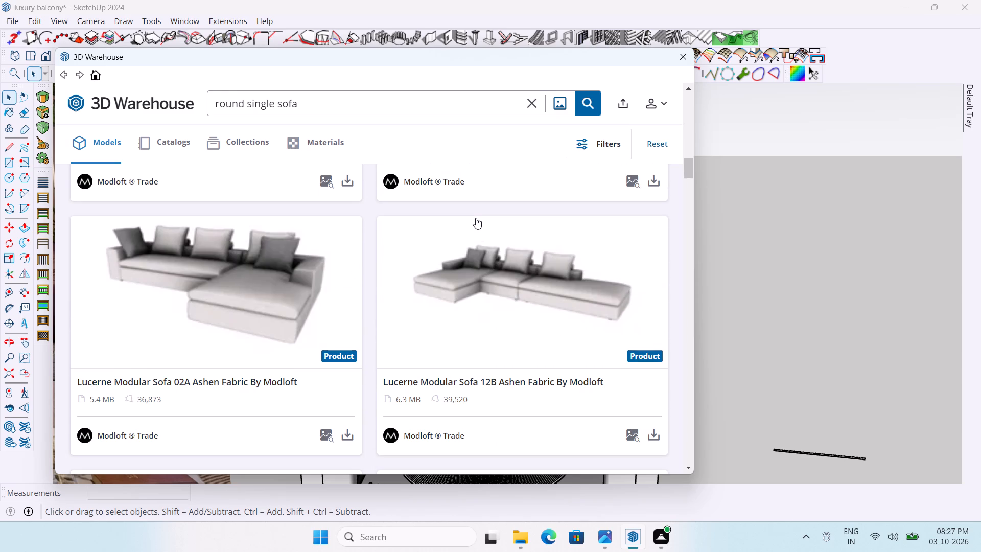
pyautogui.scroll(-8, 476, 218)
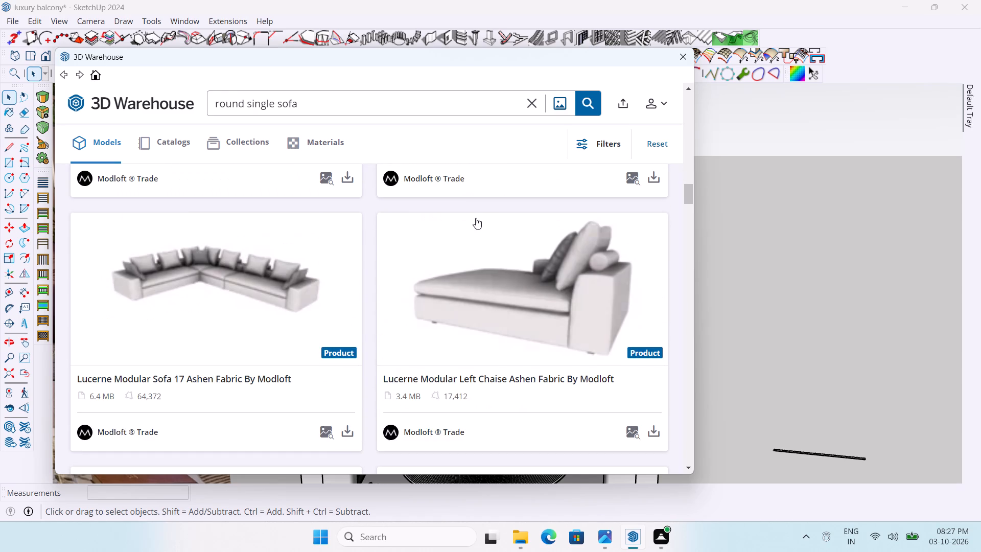
pyautogui.scroll(-8, 476, 218)
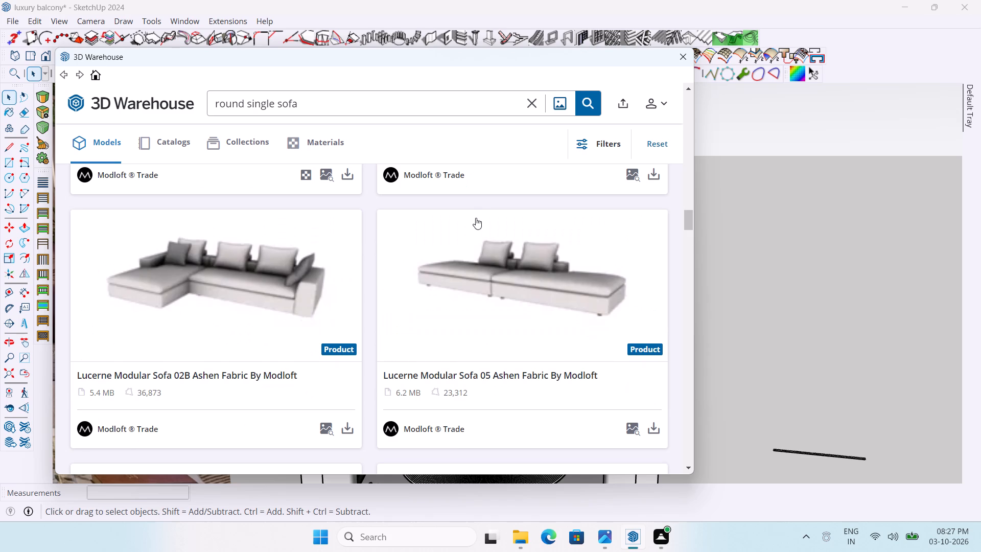
pyautogui.scroll(-13, 476, 218)
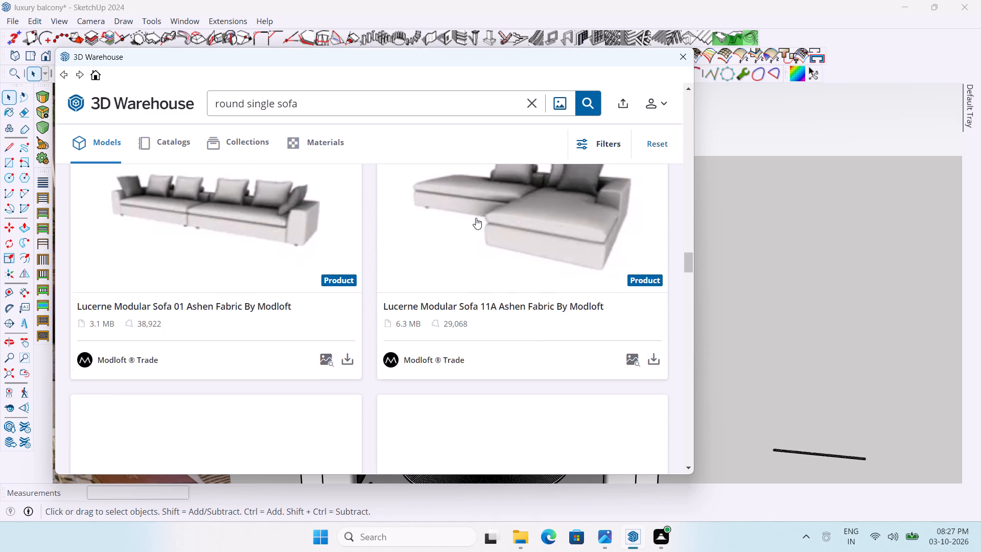
pyautogui.scroll(-13, 476, 218)
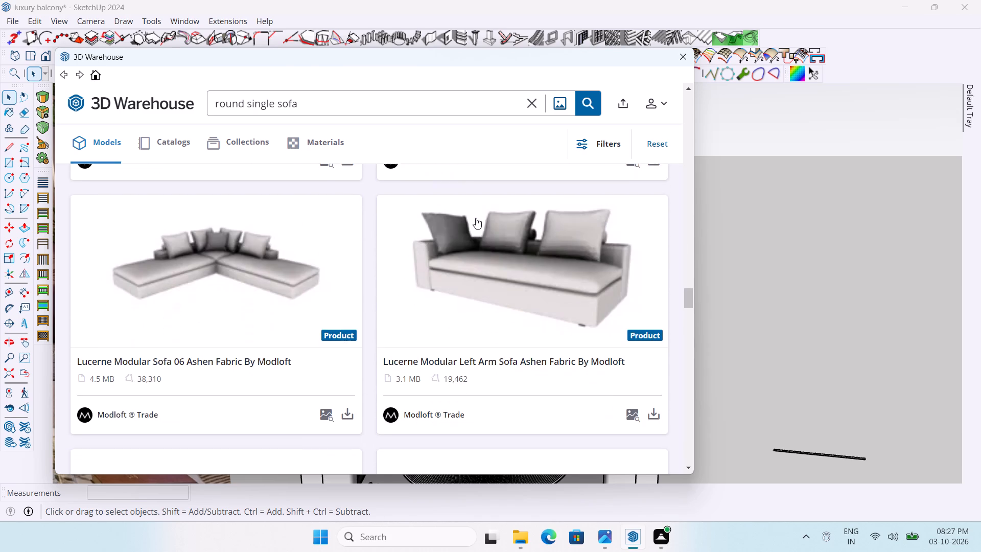
pyautogui.scroll(-6, 476, 218)
pyautogui.scroll(3, 452, 270)
pyautogui.scroll(-13, 452, 270)
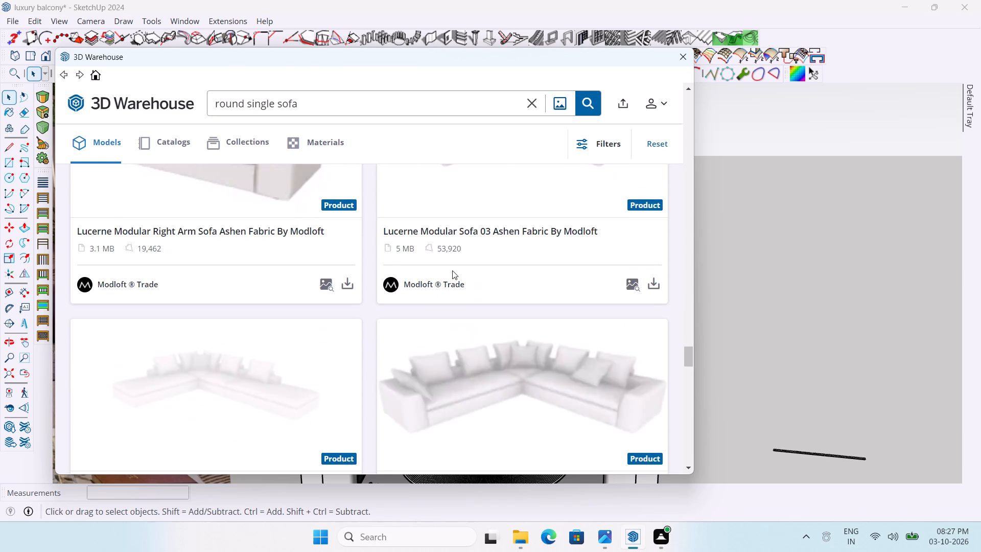
pyautogui.scroll(-14, 452, 270)
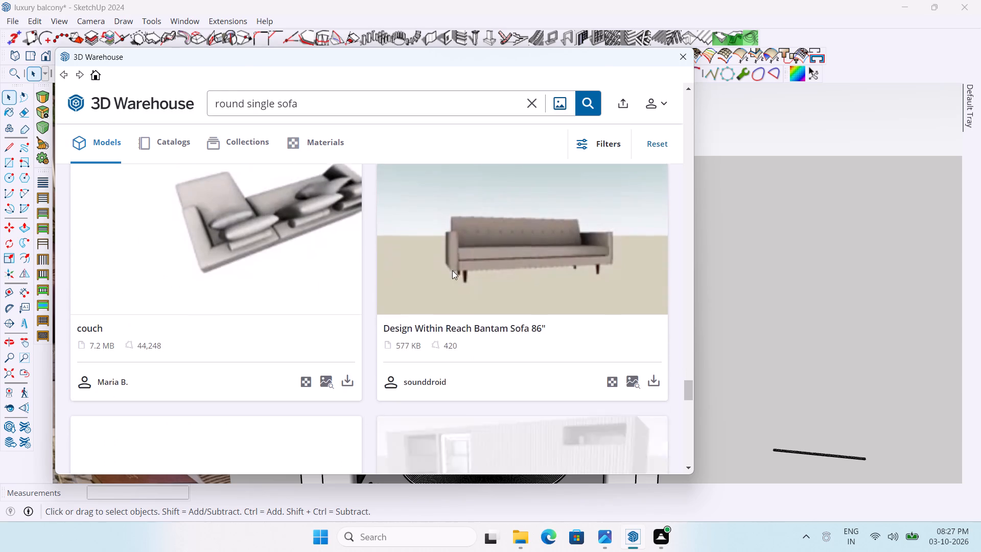
pyautogui.scroll(-7, 452, 270)
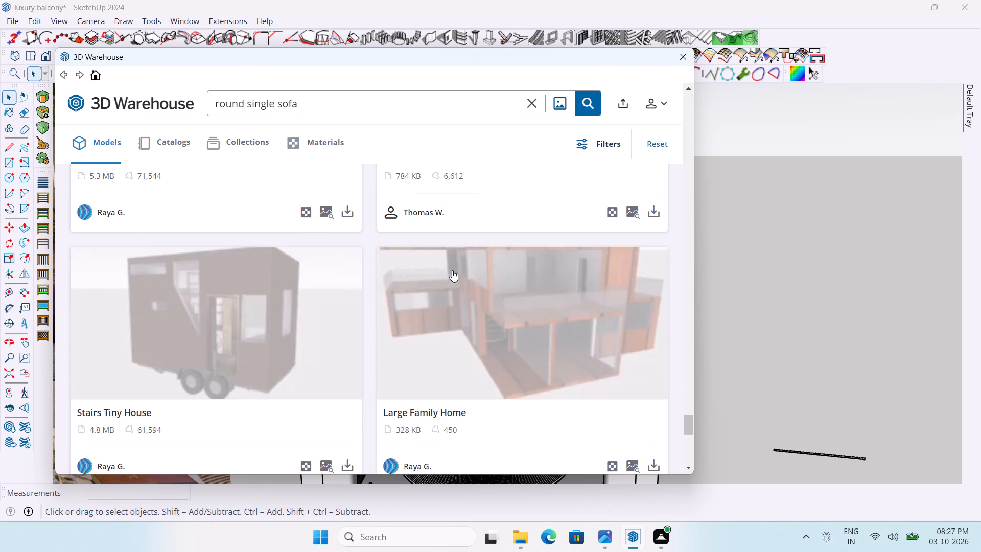
pyautogui.scroll(-14, 452, 270)
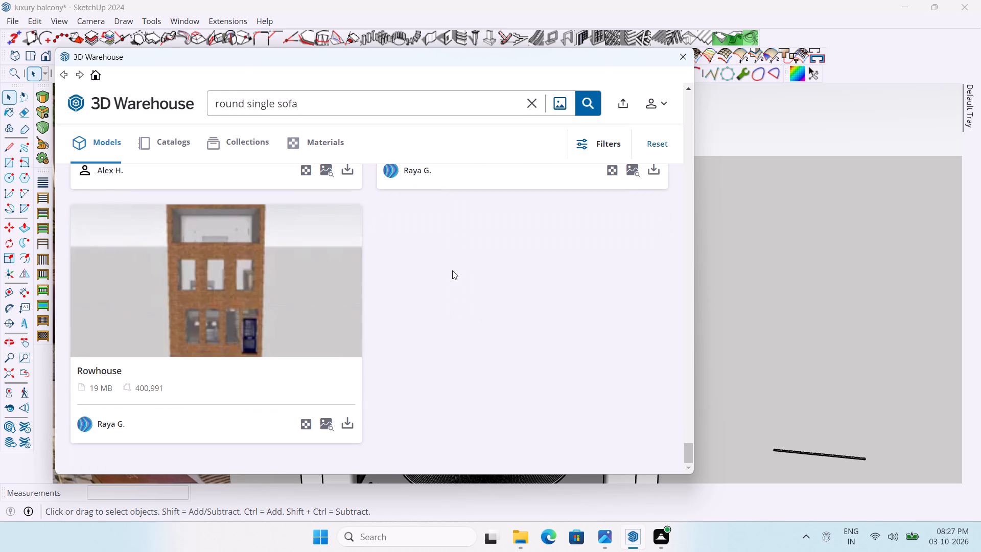
# Shorten the 3D Warehouse search term to "sofa" and run the search.
pyautogui.click(279, 102)
pyautogui.press('BackSpace')
pyautogui.press('BackSpace')
pyautogui.press('BackSpace')
pyautogui.press('BackSpace')
pyautogui.press('BackSpace')
pyautogui.press('BackSpace')
pyautogui.press('BackSpace')
pyautogui.press('BackSpace')
pyautogui.press('BackSpace')
pyautogui.press('BackSpace')
pyautogui.press('BackSpace')
pyautogui.press('BackSpace')
pyautogui.press('BackSpace')
pyautogui.press('BackSpace')
pyautogui.press('BackSpace')
pyautogui.press('BackSpace')
pyautogui.press('BackSpace')
pyautogui.press('BackSpace')
pyautogui.press('BackSpace')
pyautogui.press('BackSpace')
pyautogui.click(596, 102)
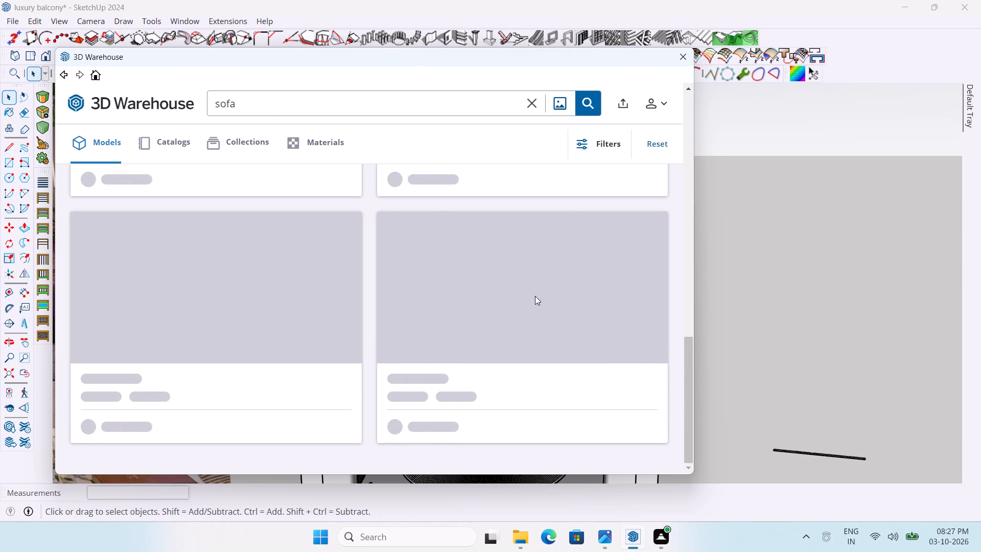
# Look through the first batch of sofa models for one that matches the reference seating.
pyautogui.scroll(-3, 477, 292)
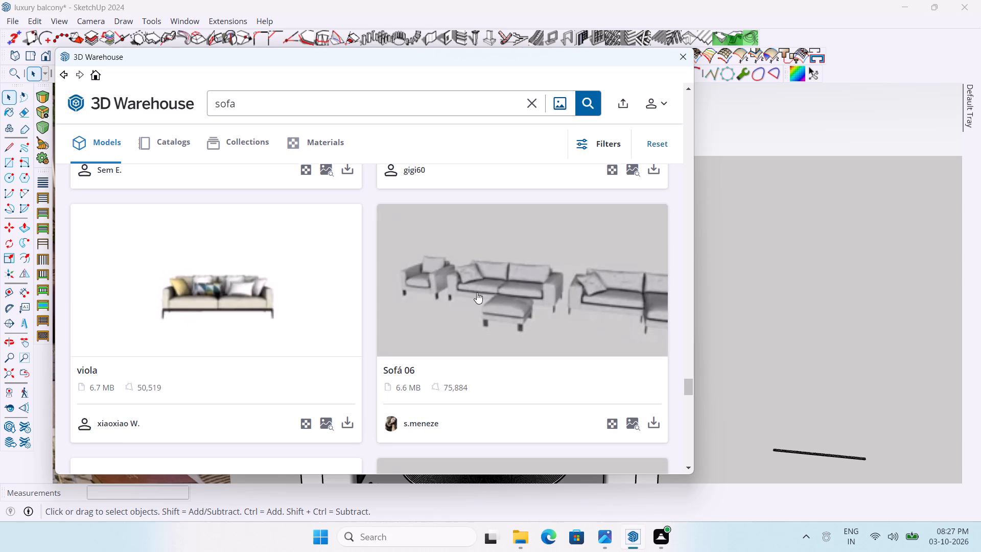
pyautogui.scroll(-16, 477, 292)
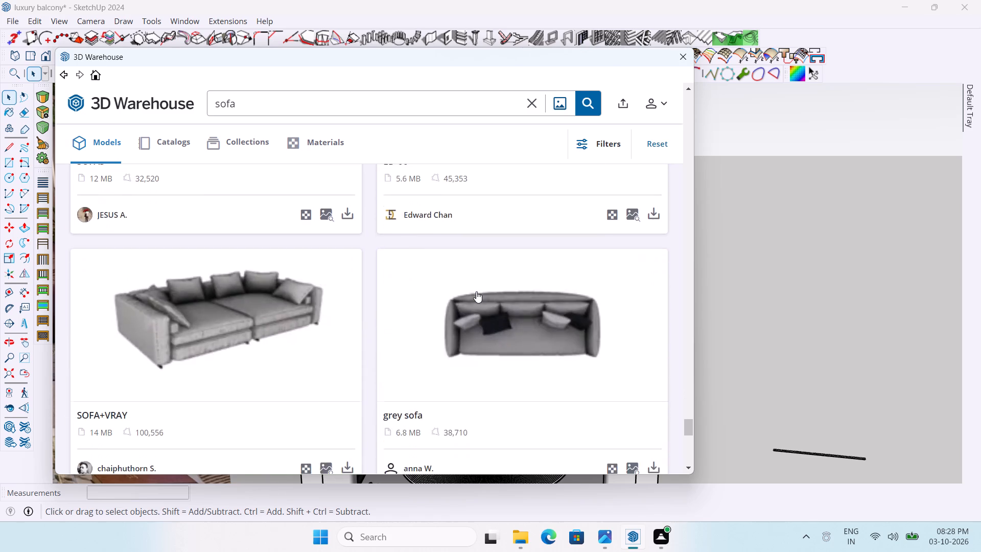
pyautogui.scroll(-10, 476, 291)
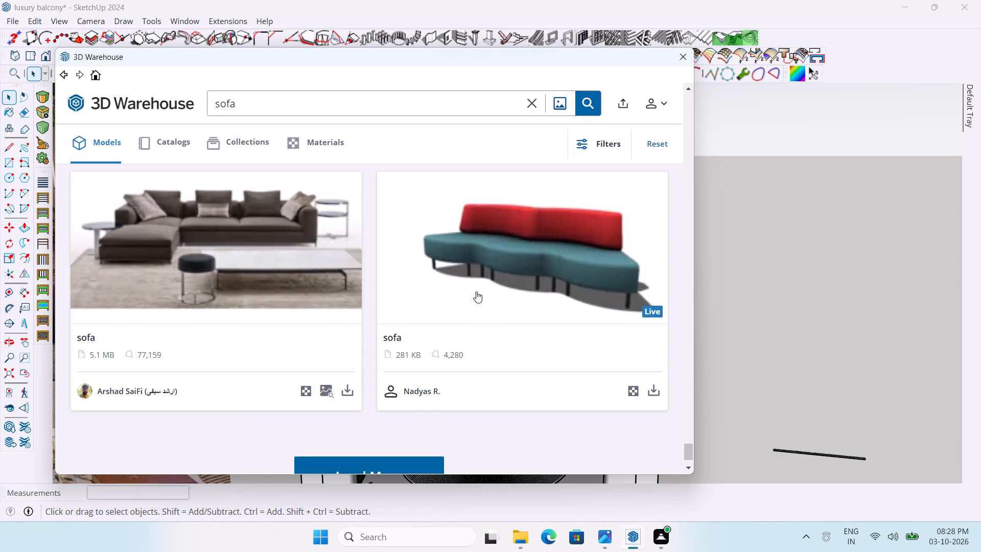
pyautogui.scroll(-4, 476, 291)
pyautogui.scroll(4, 463, 292)
pyautogui.scroll(-4, 463, 292)
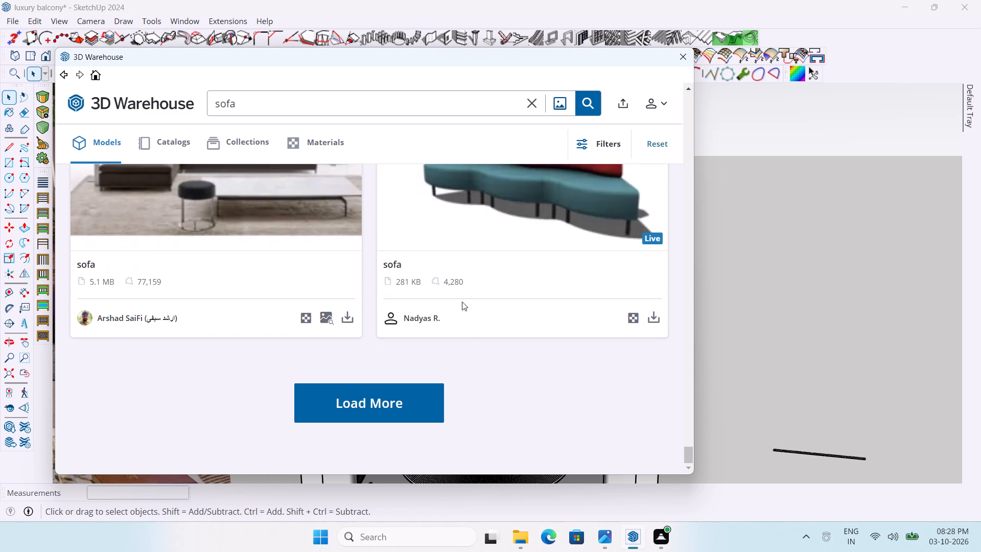
# Load more sofa results and examine the additional models for one that matches the reference seating.
pyautogui.click(433, 396)
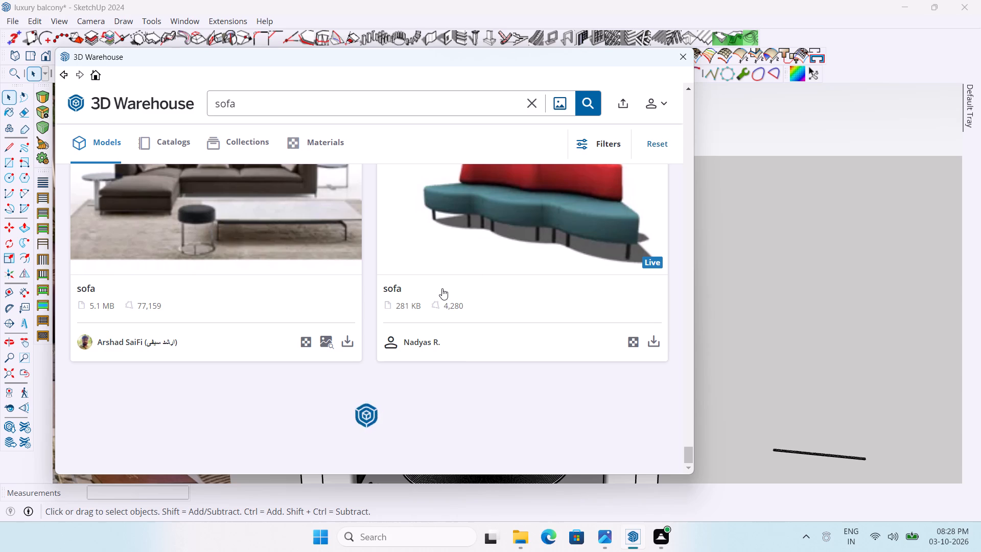
pyautogui.scroll(-5, 443, 253)
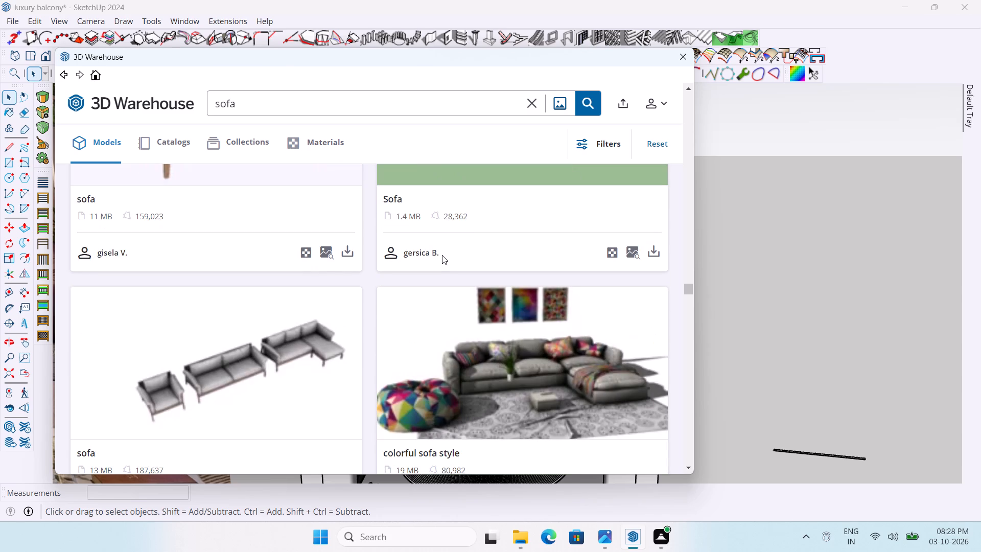
pyautogui.scroll(-7, 442, 255)
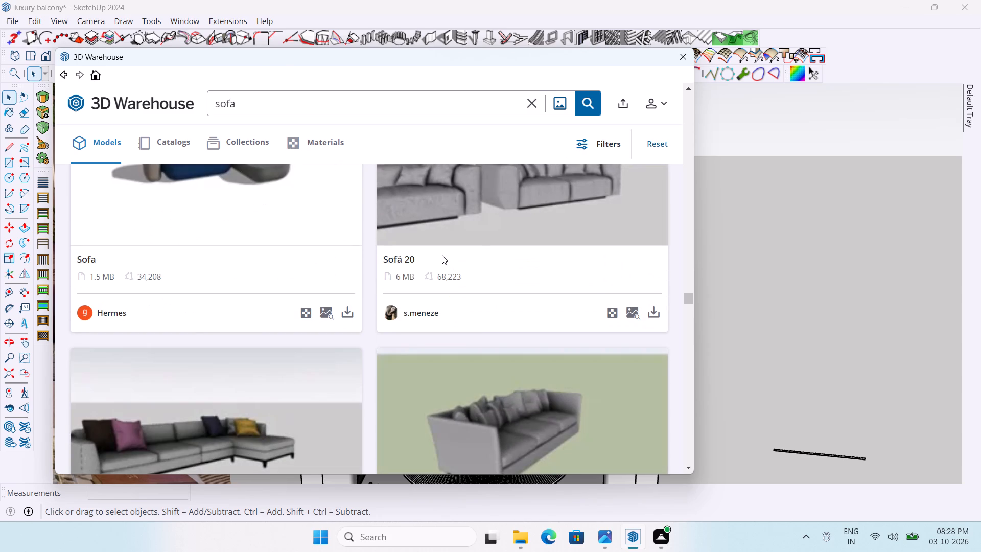
pyautogui.scroll(5, 442, 255)
pyautogui.scroll(-9, 442, 255)
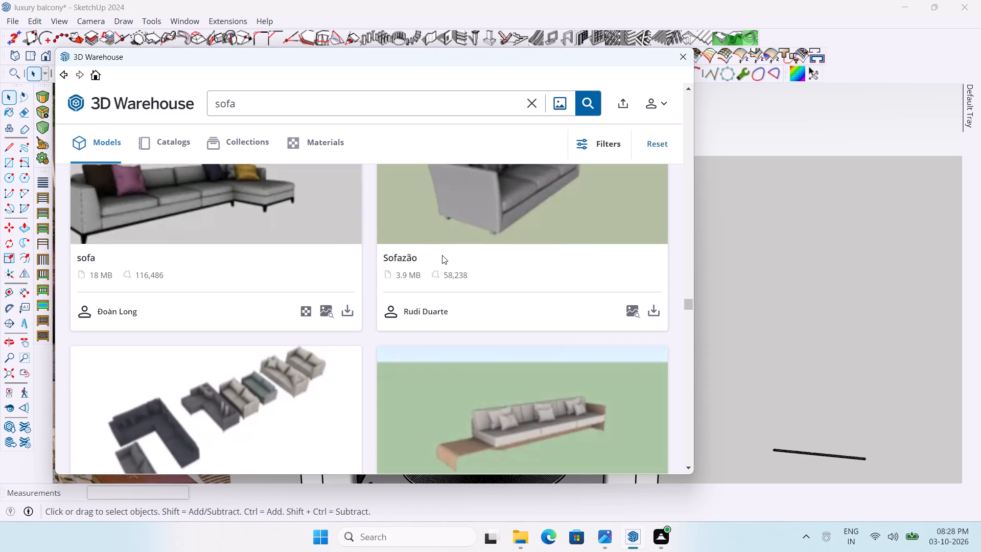
pyautogui.scroll(-15, 442, 255)
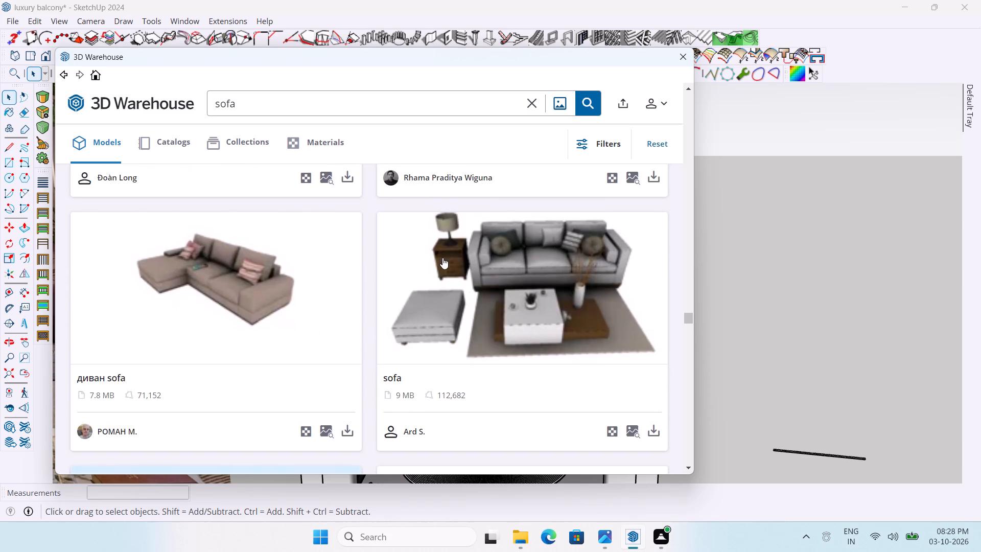
pyautogui.scroll(-10, 455, 263)
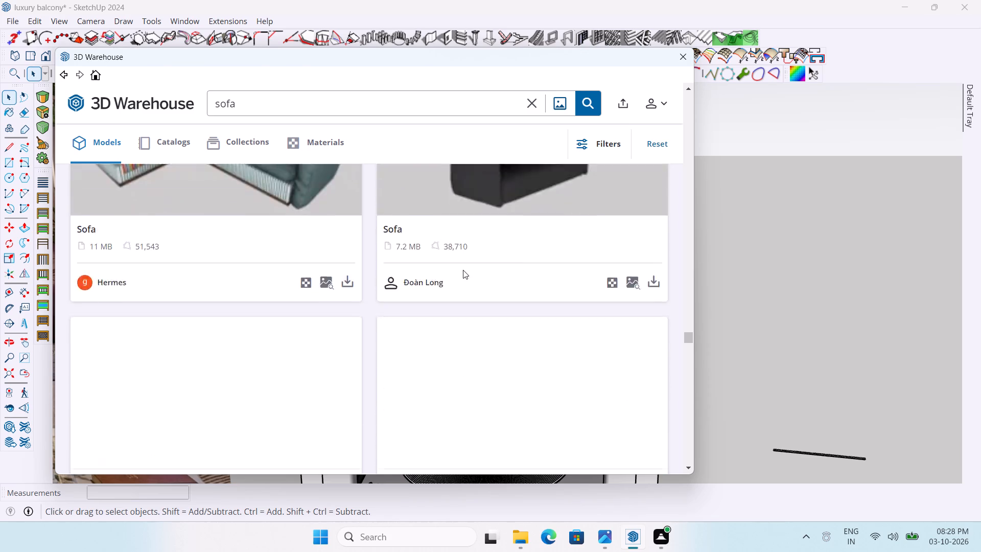
pyautogui.scroll(-4, 463, 270)
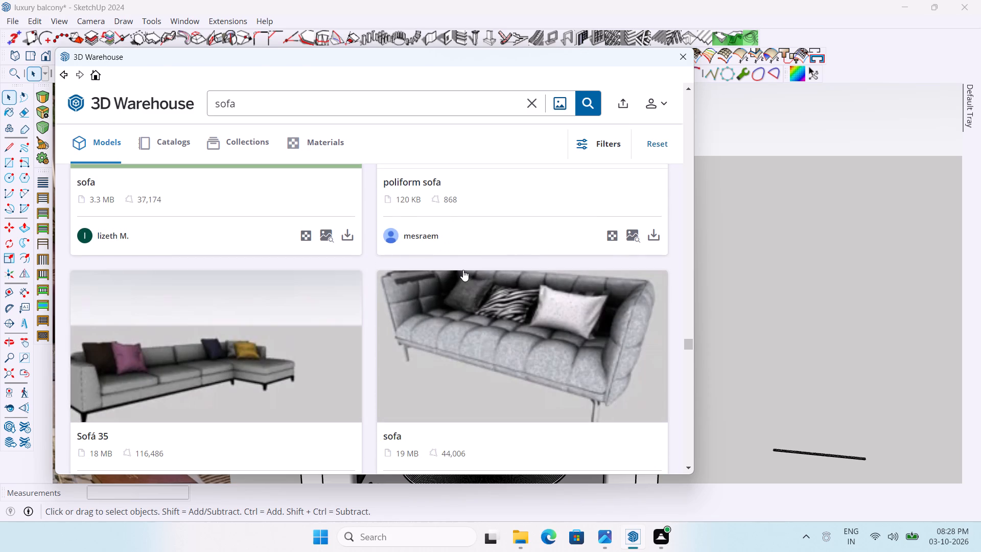
pyautogui.scroll(-2, 463, 270)
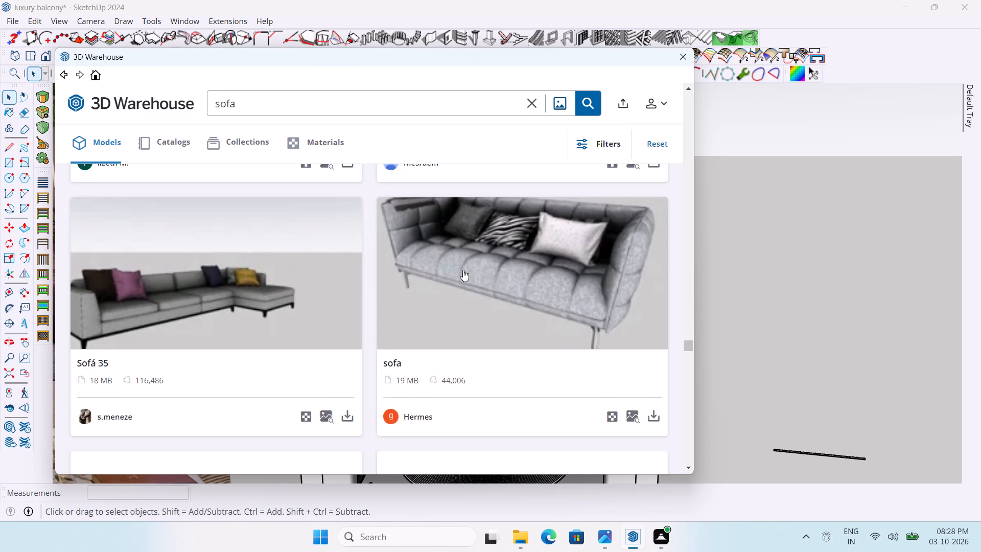
pyautogui.scroll(-7, 463, 270)
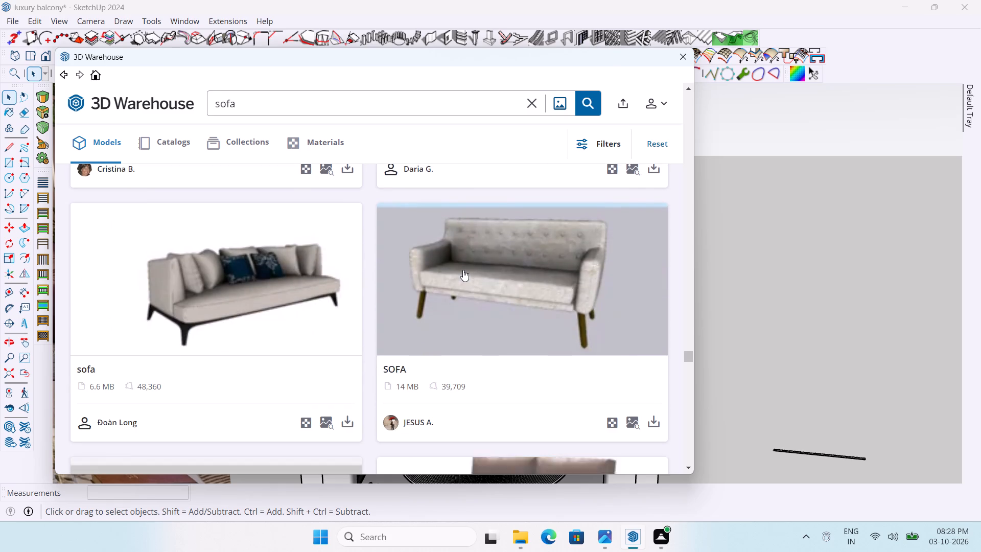
pyautogui.scroll(-15, 463, 270)
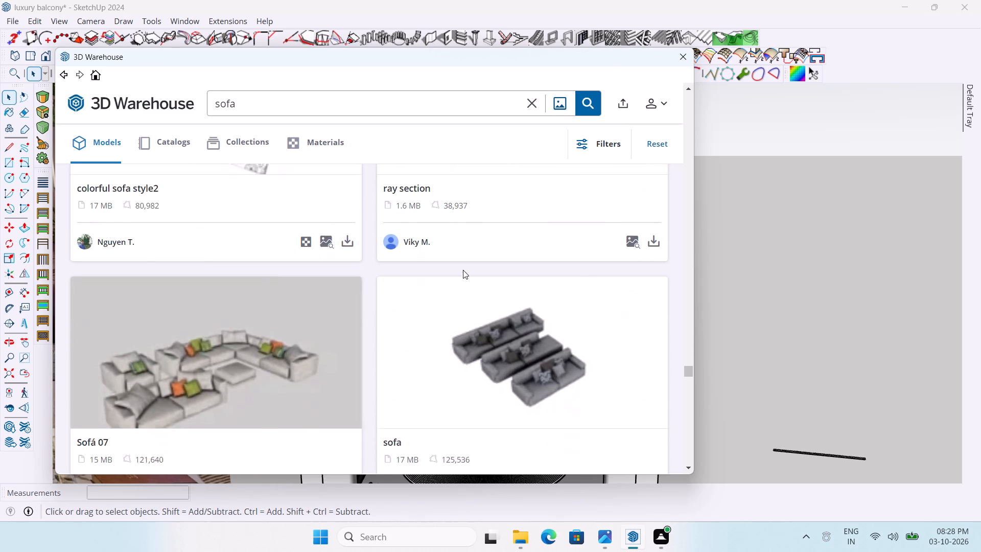
pyautogui.scroll(-9, 463, 270)
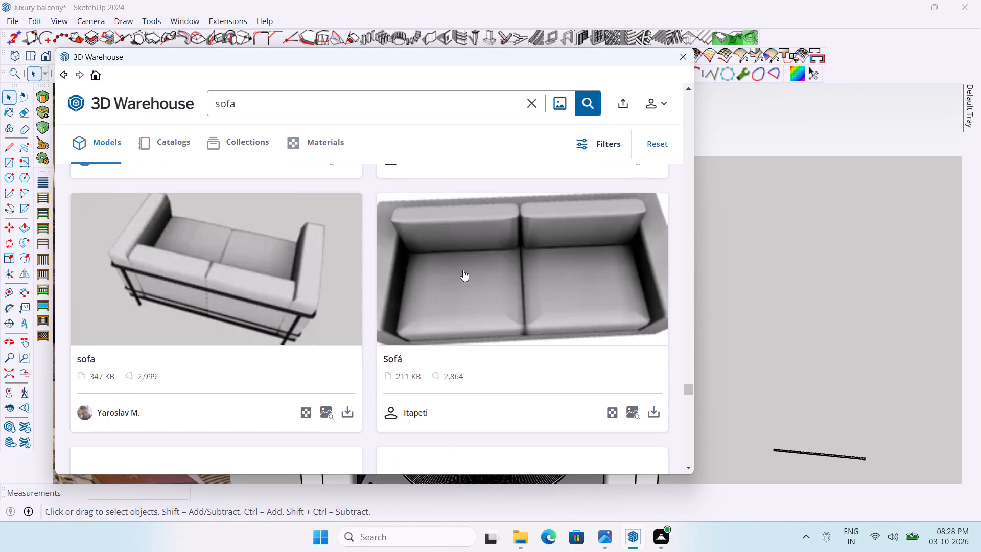
pyautogui.scroll(-9, 463, 270)
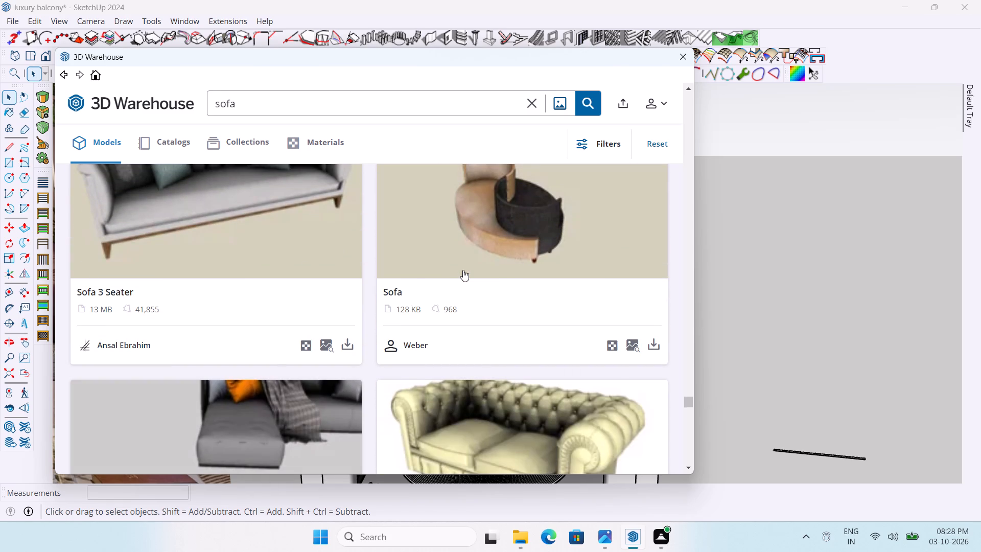
pyautogui.scroll(-8, 463, 270)
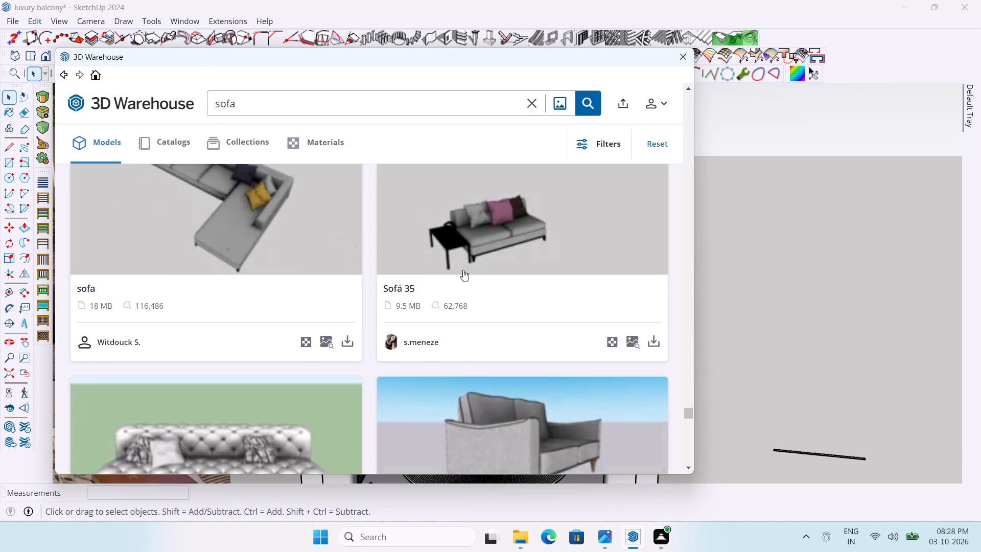
pyautogui.scroll(-9, 463, 270)
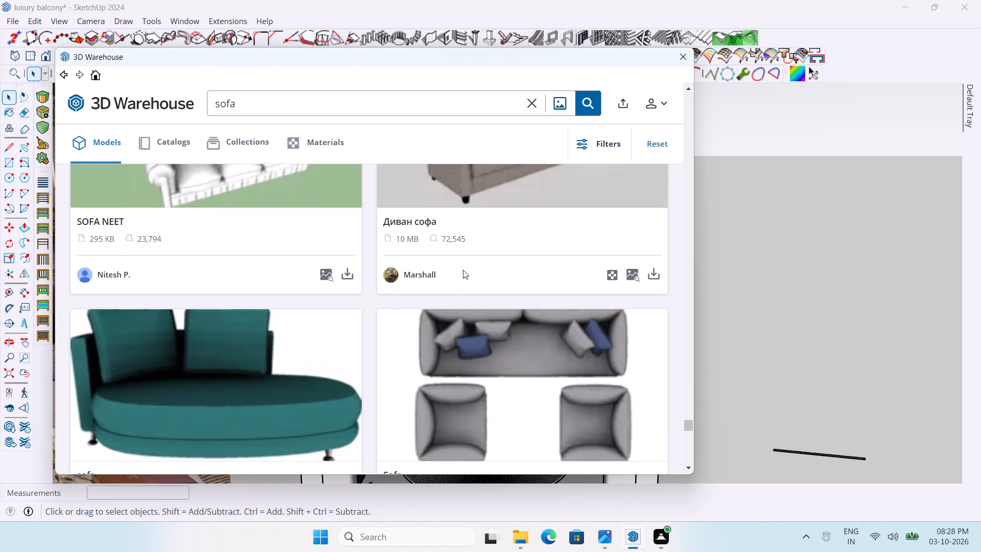
pyautogui.scroll(-13, 463, 270)
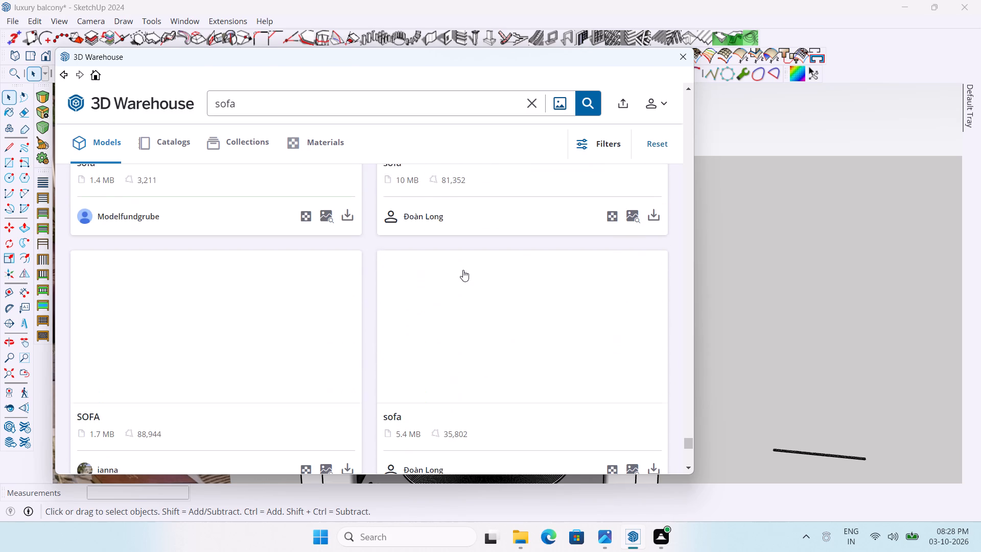
pyautogui.scroll(-6, 463, 270)
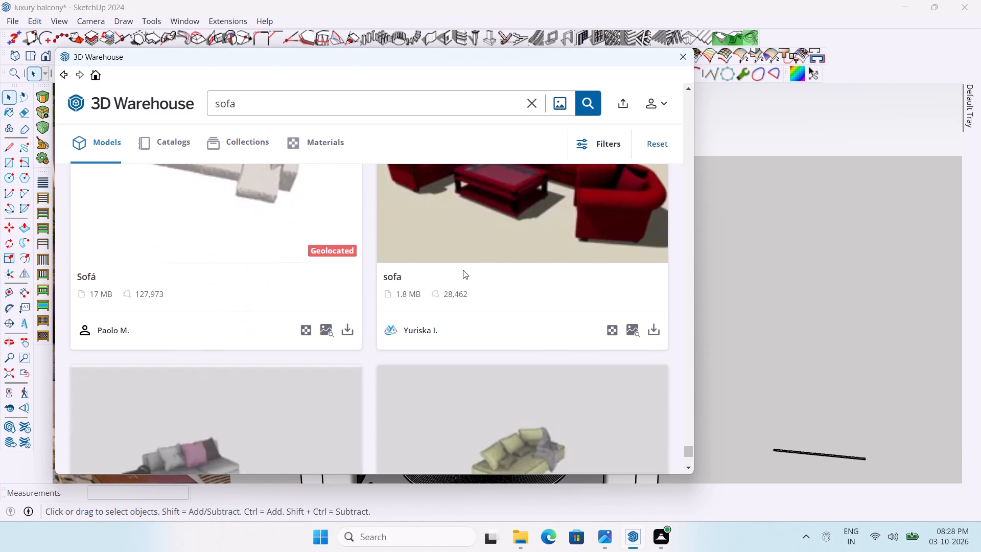
pyautogui.scroll(-7, 463, 270)
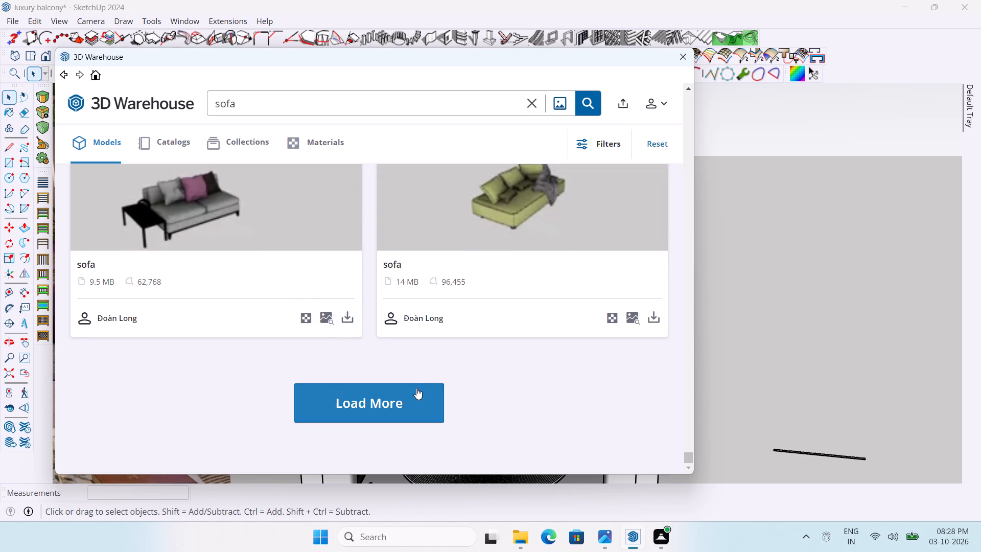
# Load another batch of 3D Warehouse "sofa" results and examine the models for a seat matching the reference.
pyautogui.click(416, 389)
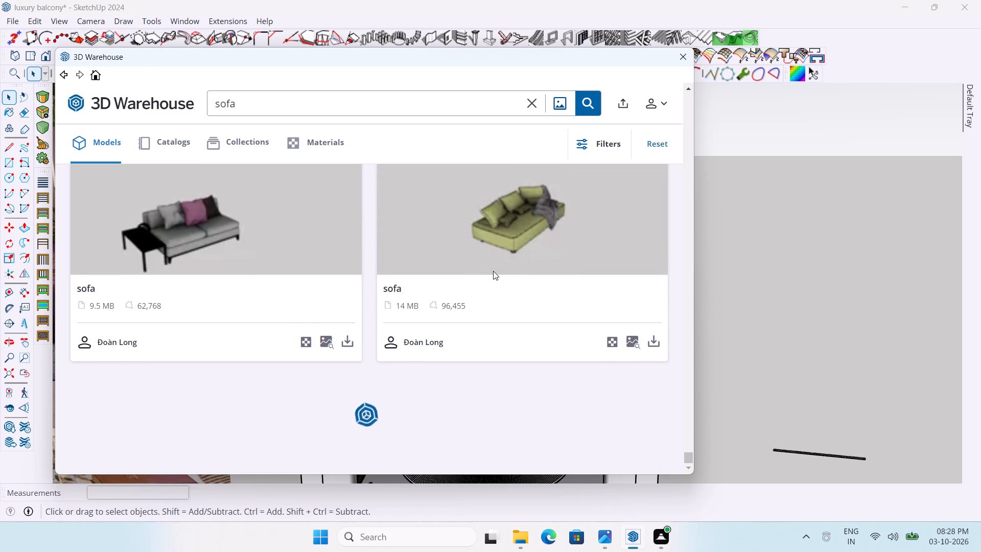
pyautogui.scroll(-2, 493, 271)
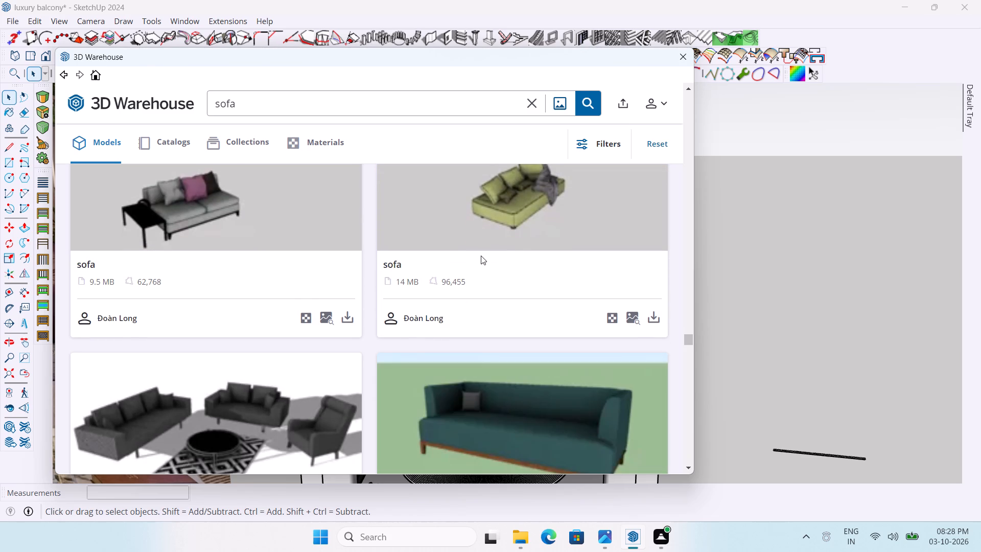
pyautogui.scroll(-11, 481, 256)
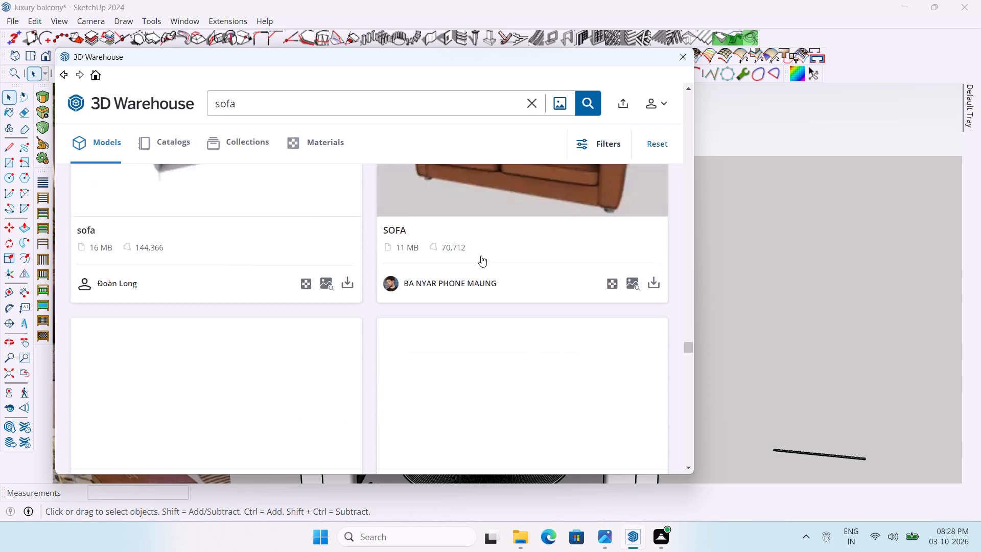
pyautogui.scroll(-7, 481, 256)
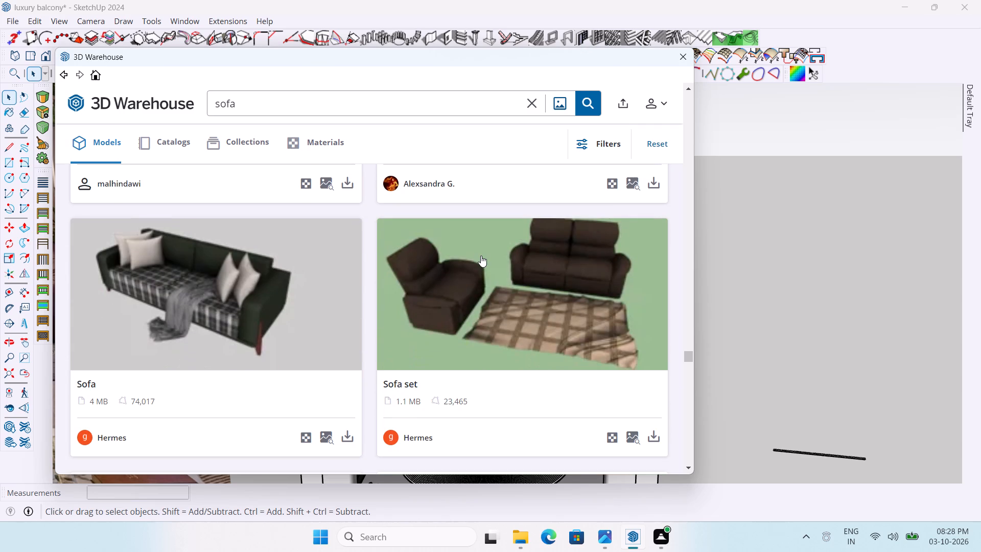
pyautogui.scroll(-12, 481, 256)
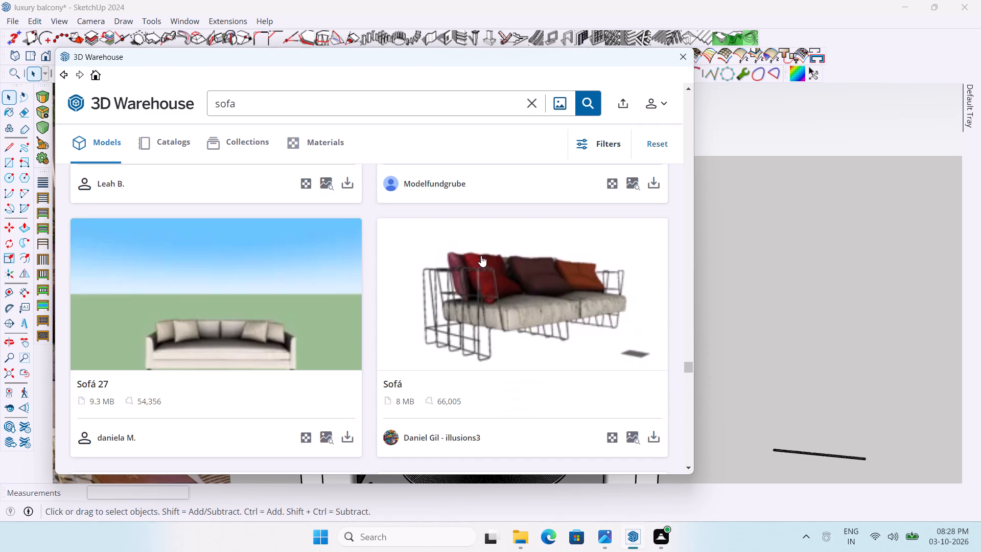
pyautogui.scroll(-12, 481, 256)
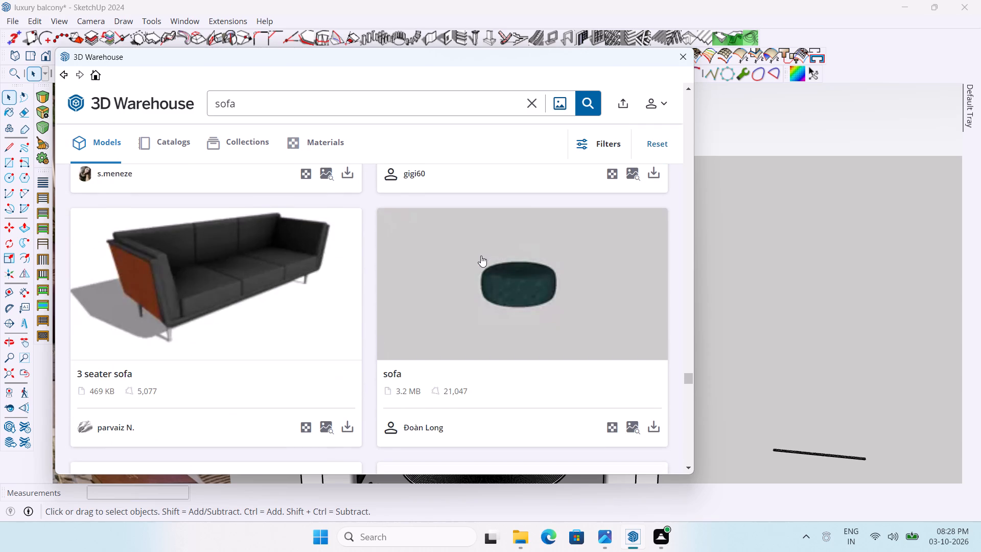
pyautogui.scroll(-7, 481, 256)
pyautogui.scroll(4, 481, 256)
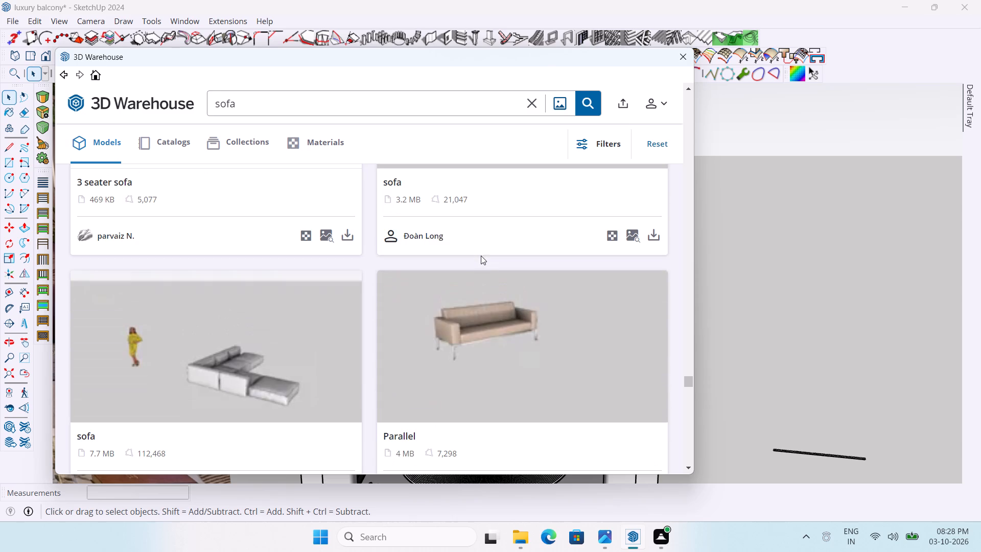
pyautogui.scroll(-6, 481, 256)
# Uncover the reference image beside the 3D Warehouse results and compare its rounded seat and pouf with the sofa models.
pyautogui.moveTo(321, 62); pyautogui.dragTo(562, 129)
pyautogui.scroll(-3, 227, 233)
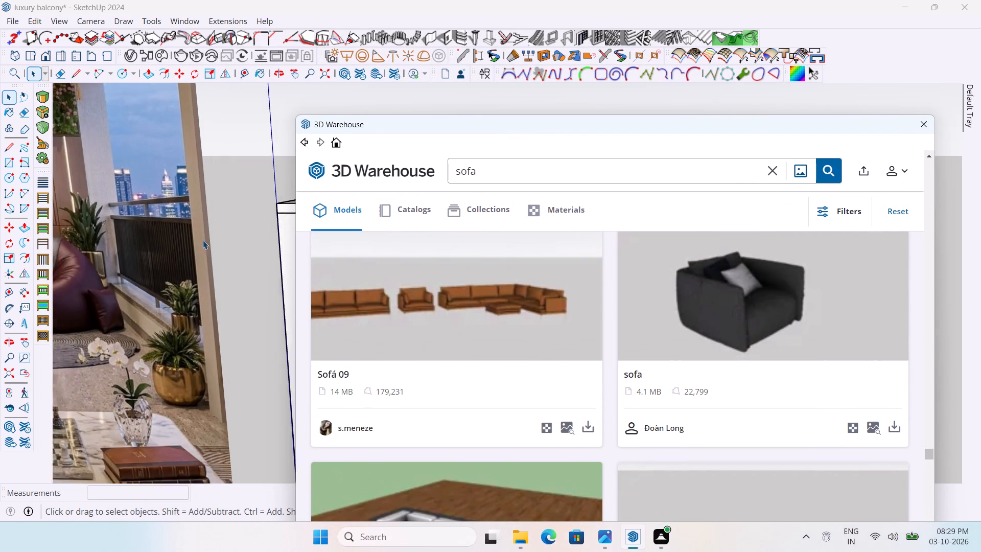
pyautogui.scroll(-7, 203, 240)
pyautogui.scroll(3, 201, 242)
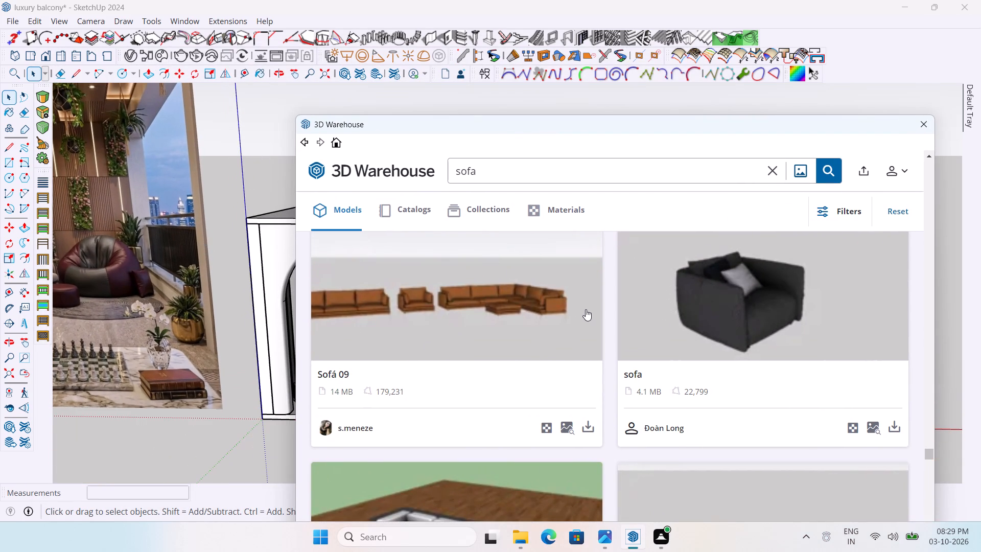
pyautogui.scroll(8, 587, 310)
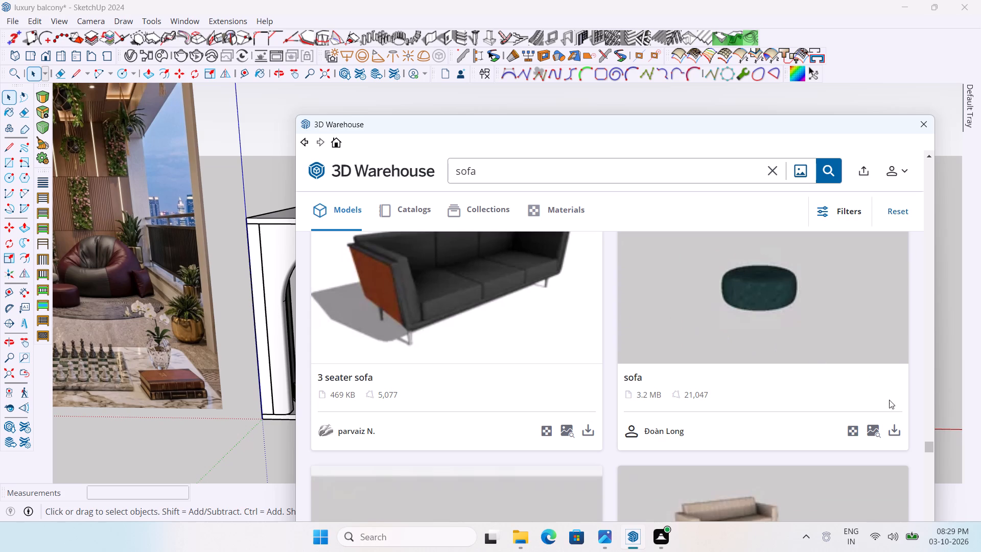
# Load the round teal 3.2 MB "sofa" pouf directly into the model and place it on the circular rug.
pyautogui.click(893, 428)
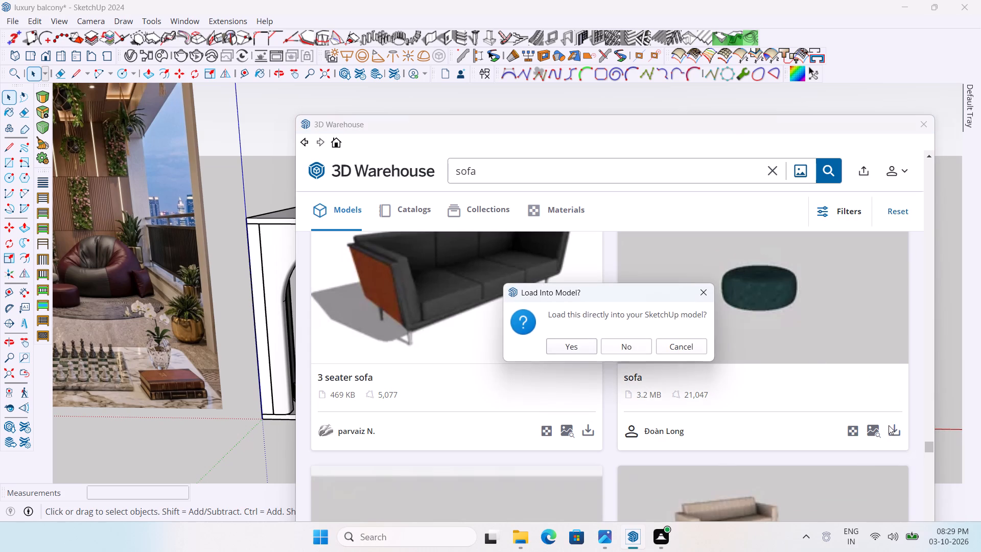
pyautogui.click(582, 344)
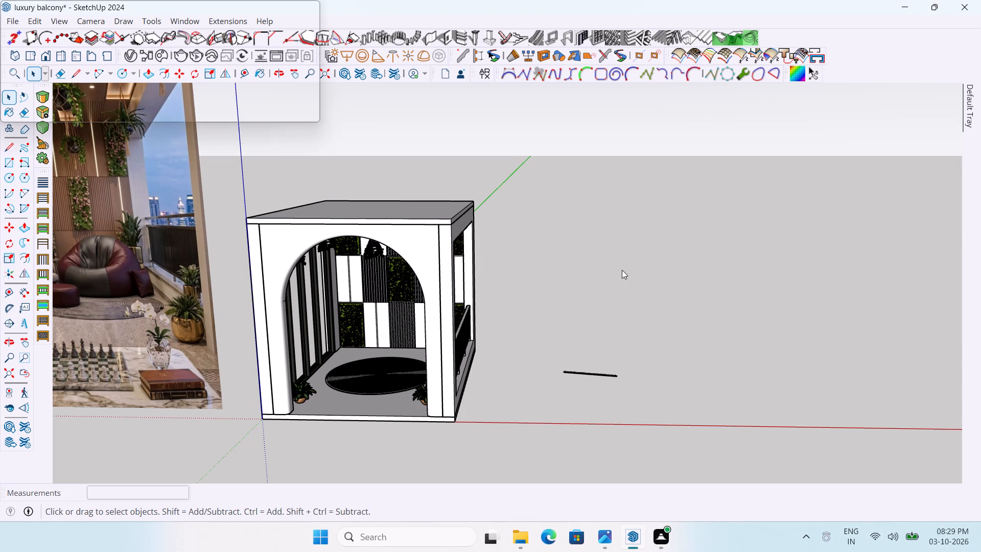
pyautogui.click(595, 303)
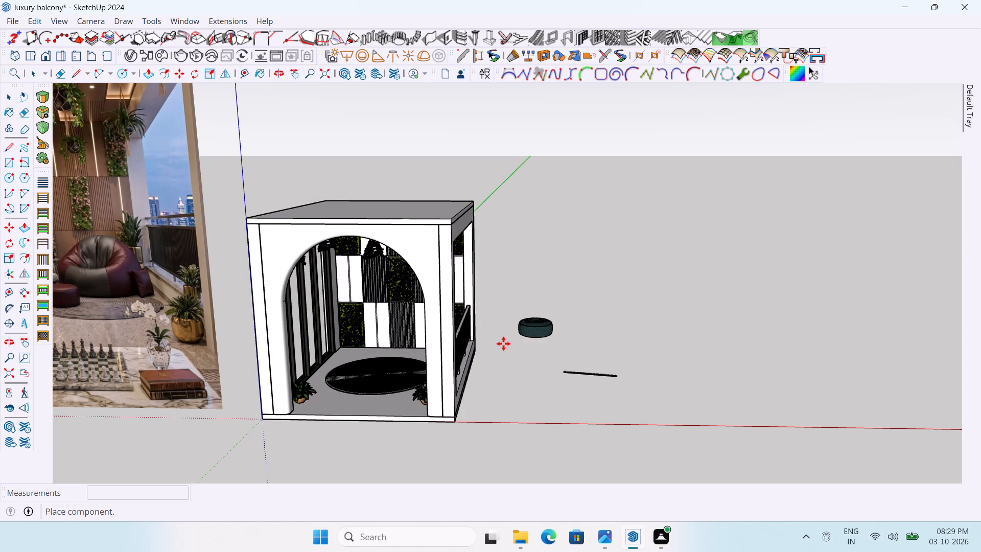
pyautogui.scroll(4, 450, 359)
pyautogui.scroll(4, 373, 367)
pyautogui.scroll(4, 329, 370)
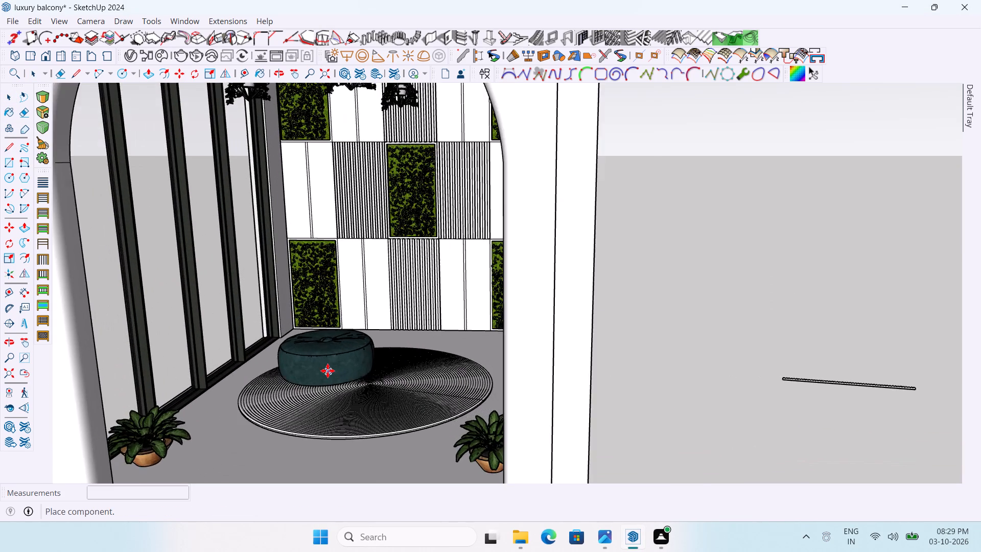
pyautogui.scroll(4, 328, 371)
pyautogui.scroll(-1, 328, 371)
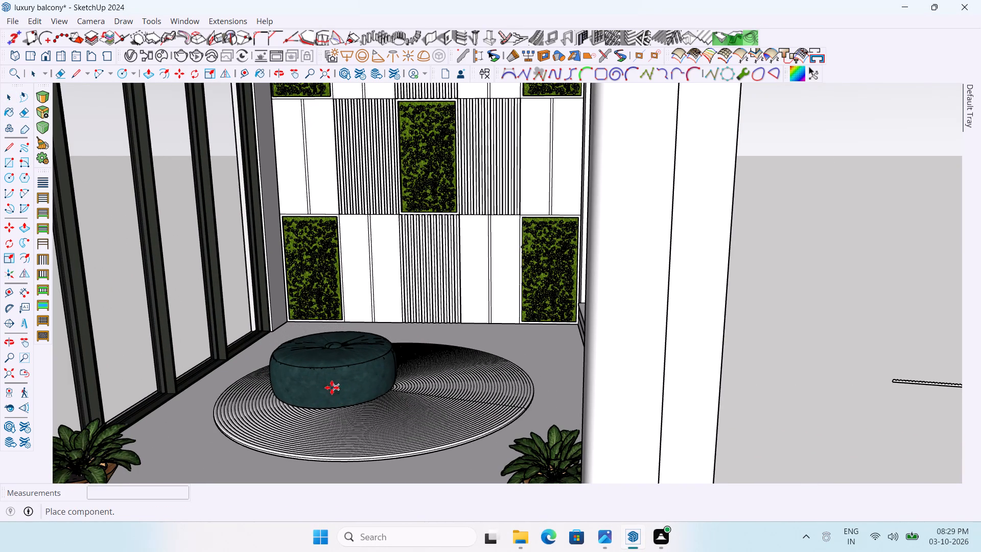
pyautogui.click(329, 389)
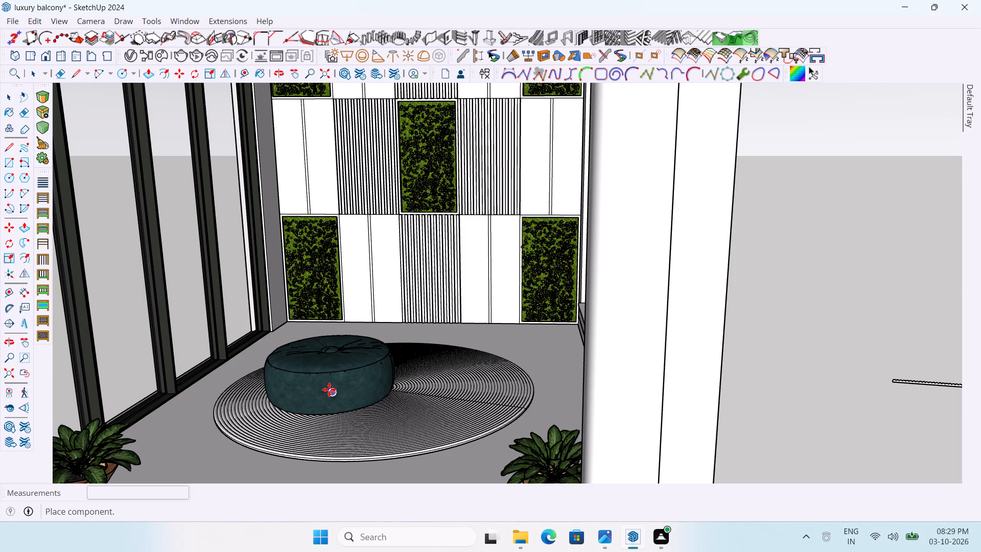
# Scale the teal pouf down uniformly to about 0.64 from its upper corner.
pyautogui.scroll(-5, 390, 372)
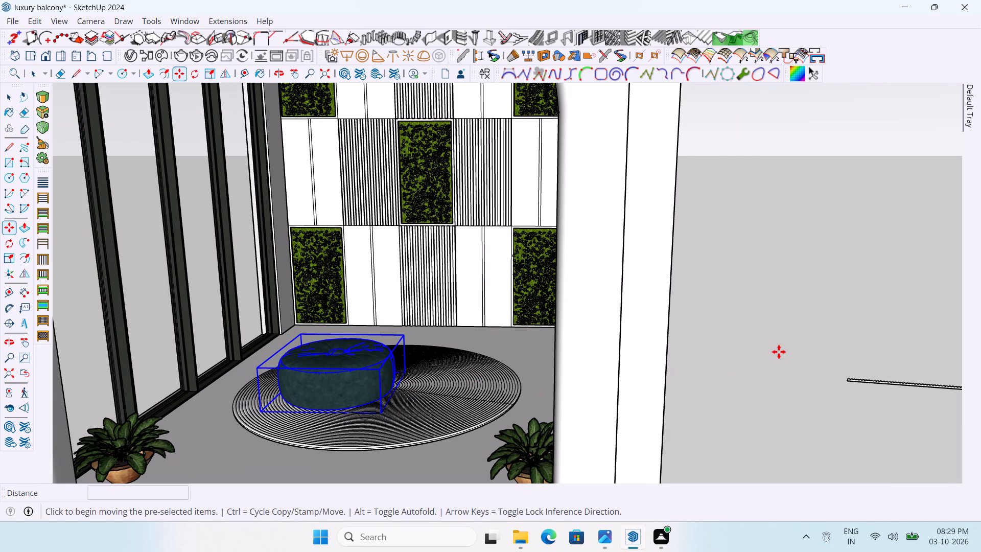
pyautogui.scroll(-4, 736, 333)
pyautogui.scroll(4, 408, 365)
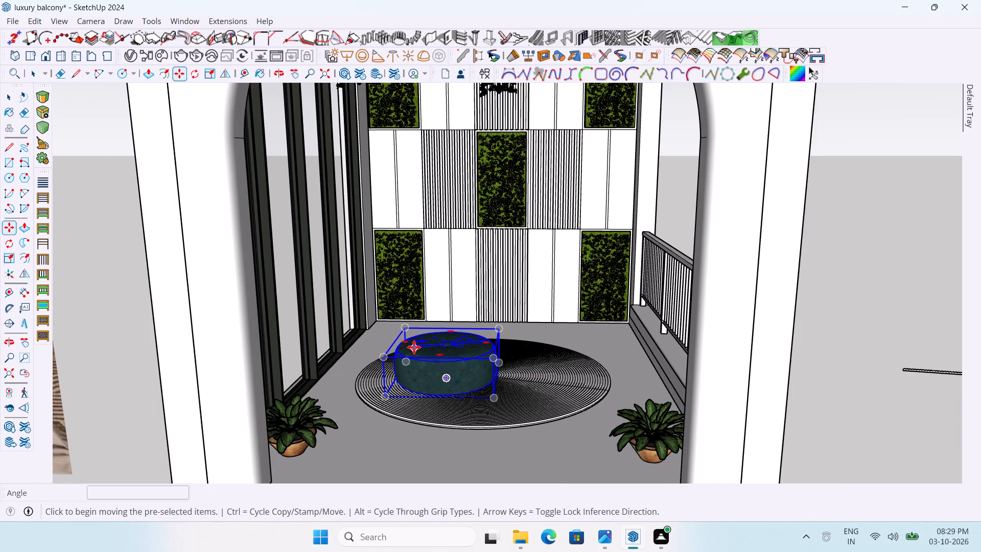
pyautogui.press('s')
pyautogui.scroll(3, 411, 334)
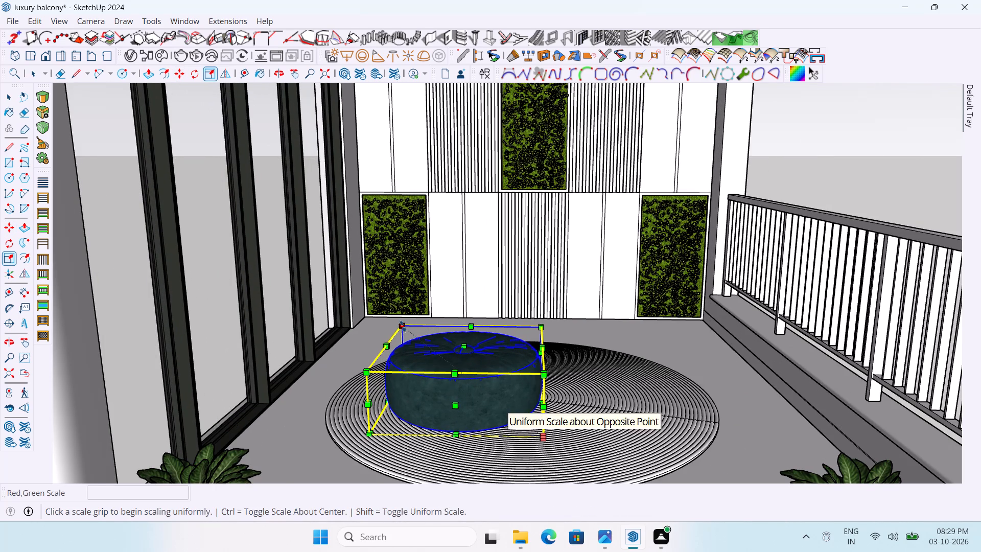
pyautogui.click(403, 326)
pyautogui.click(447, 357)
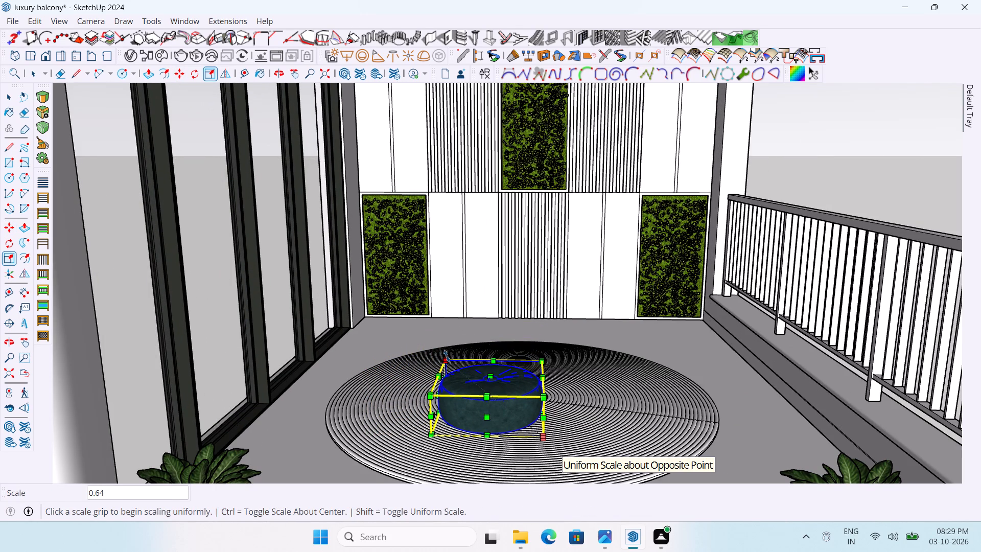
# Move the scaled pouf upward by about 1' 3/16".
pyautogui.press('m')
pyautogui.scroll(3, 442, 366)
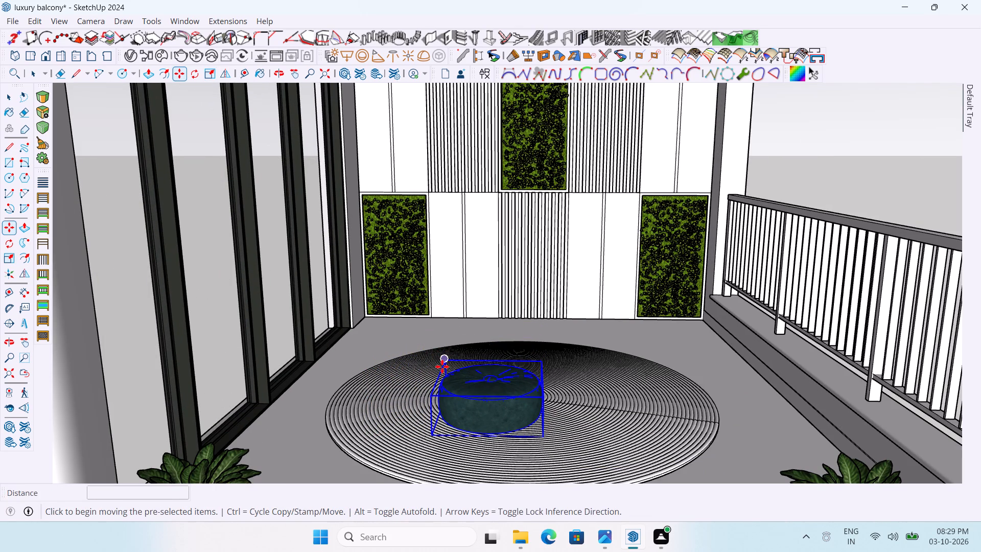
pyautogui.moveTo(463, 366); pyautogui.dragTo(449, 387, button='middle')
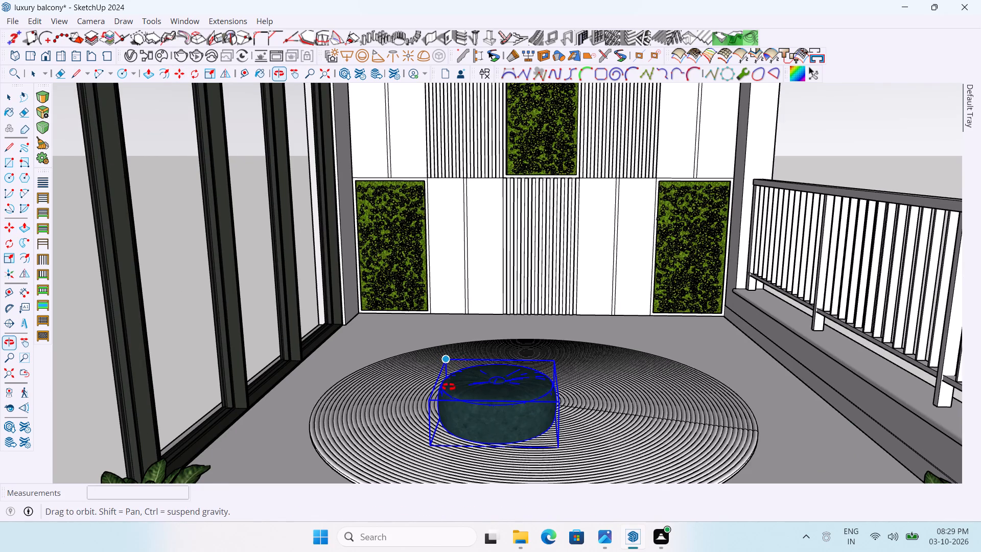
pyautogui.moveTo(449, 387); pyautogui.dragTo(409, 430, button='middle')
pyautogui.scroll(3, 437, 376)
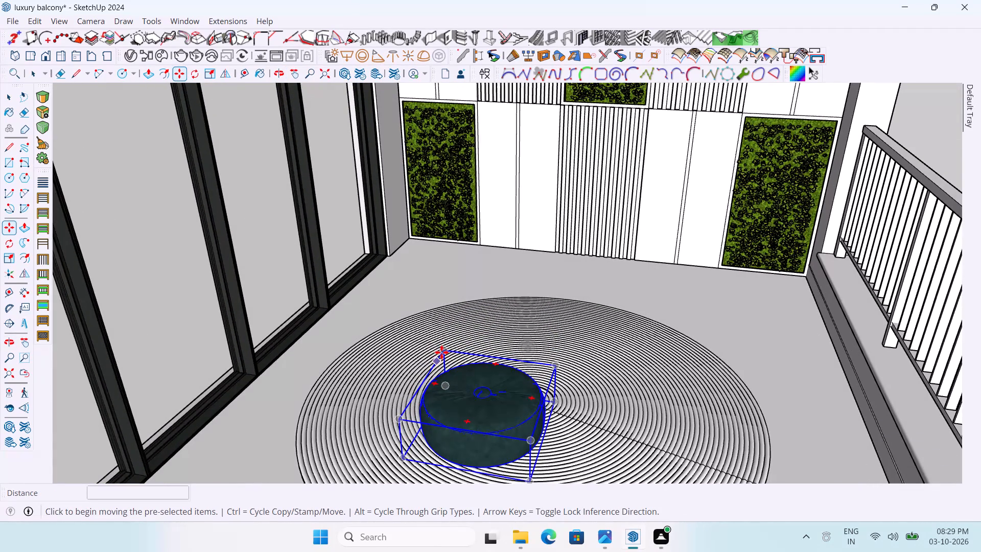
pyautogui.click(442, 351)
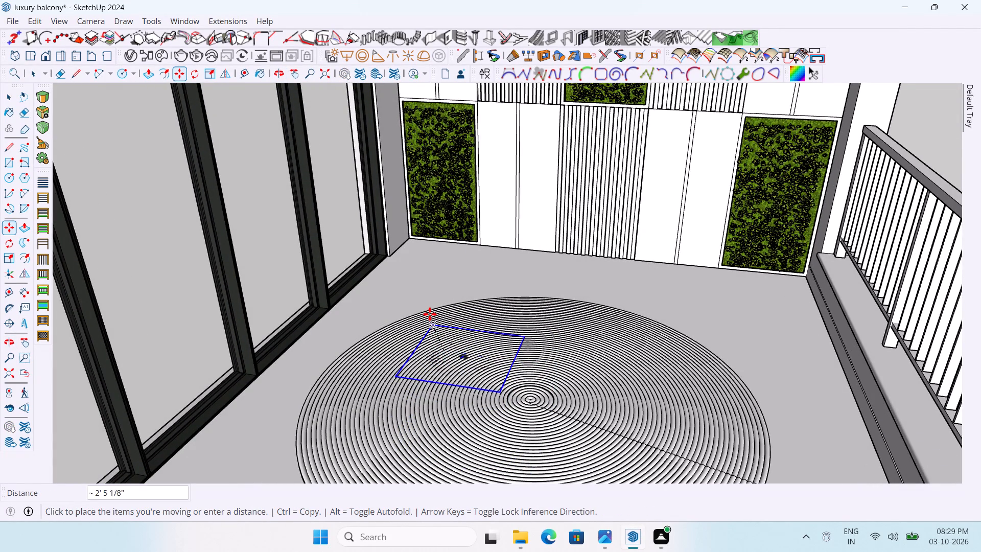
pyautogui.click(435, 300)
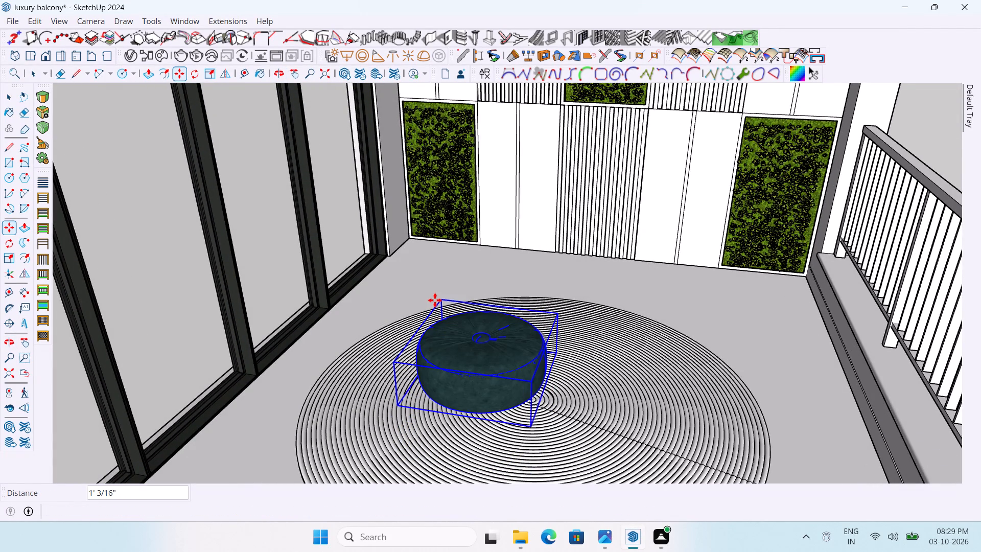
# Move the pouf about 1' 10 1/8" across the rug toward the side with the tall dark window frames.
pyautogui.moveTo(525, 323); pyautogui.dragTo(625, 284, button='middle')
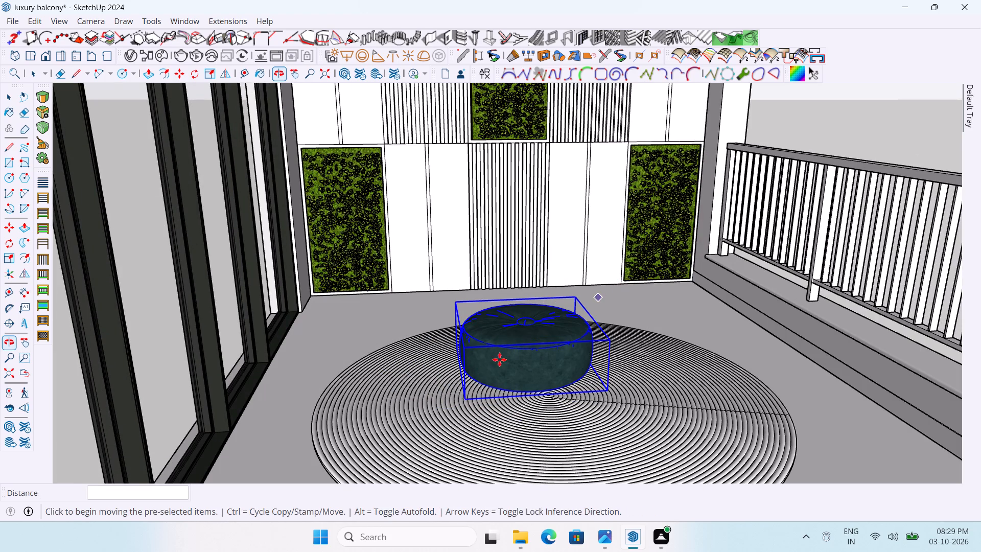
pyautogui.scroll(3, 495, 364)
pyautogui.moveTo(494, 378); pyautogui.dragTo(555, 323, button='middle')
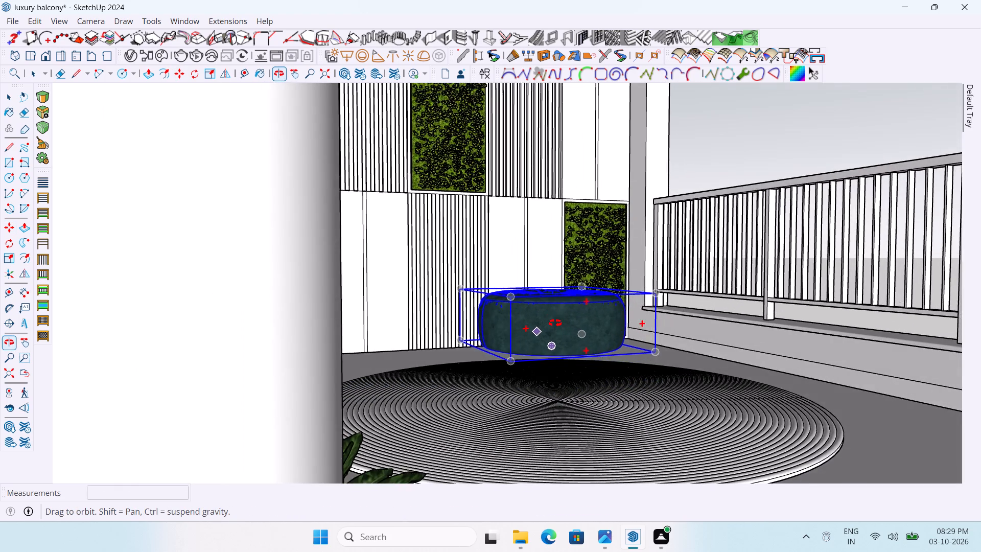
pyautogui.moveTo(555, 323); pyautogui.dragTo(544, 335, button='middle')
pyautogui.scroll(3, 499, 383)
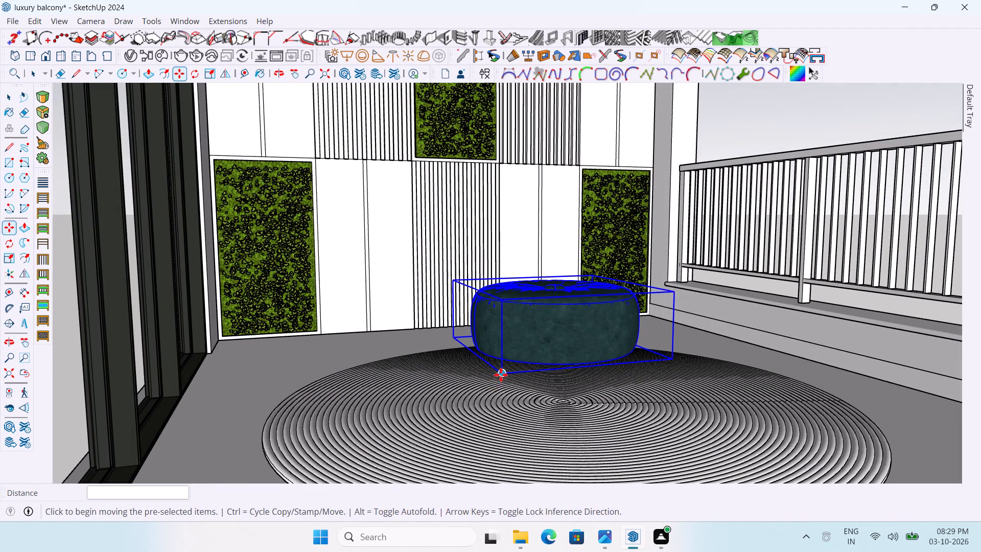
pyautogui.click(502, 374)
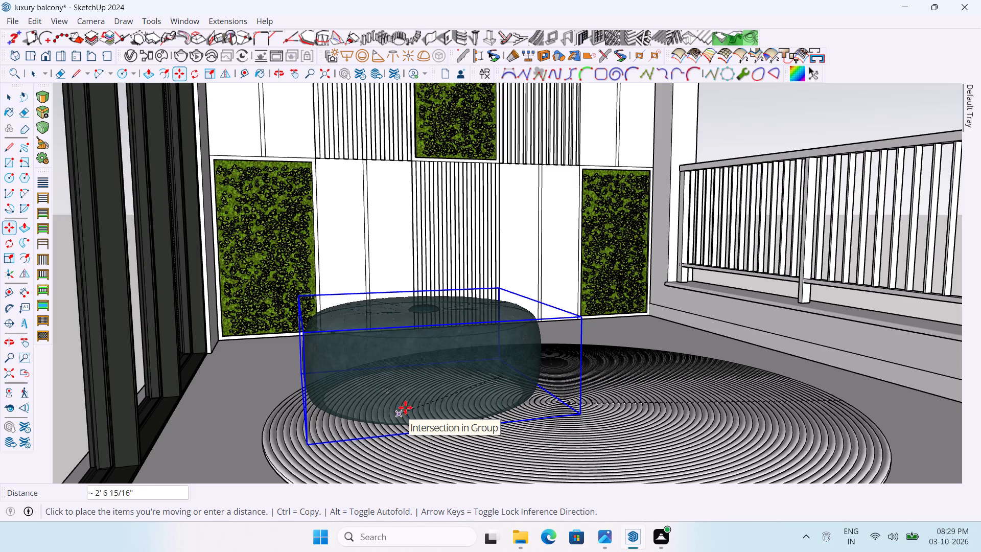
pyautogui.scroll(-7, 434, 367)
pyautogui.moveTo(512, 361); pyautogui.dragTo(433, 405, button='middle')
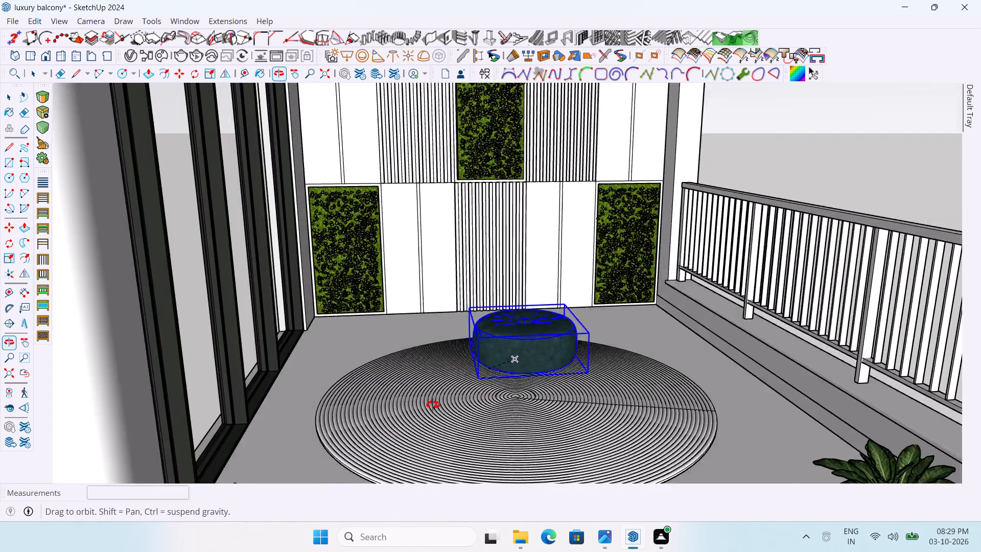
pyautogui.moveTo(433, 405); pyautogui.dragTo(455, 461, button='middle')
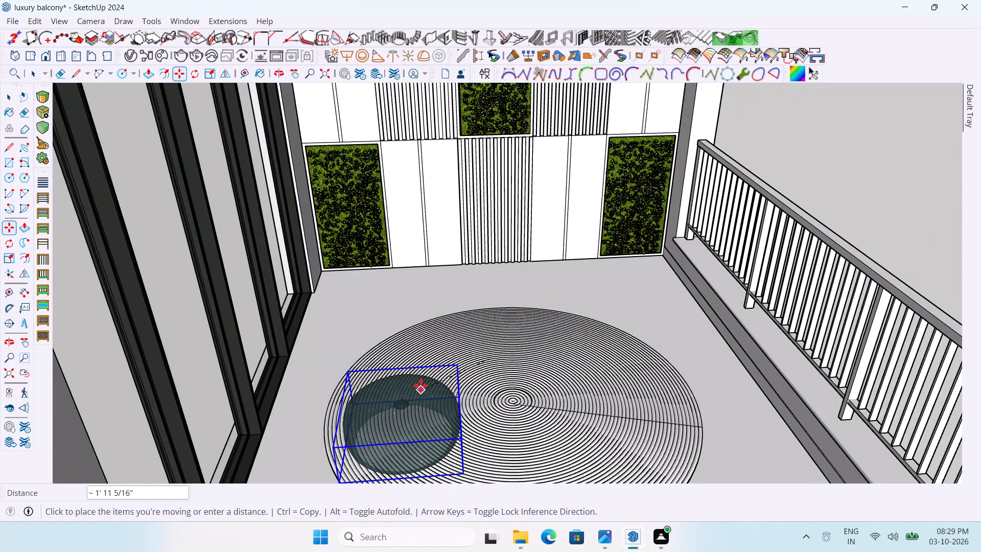
pyautogui.click(421, 385)
# Move the teal pouf straight down along the vertical axis by about 2' 6 1/4".
pyautogui.scroll(-5, 543, 383)
pyautogui.moveTo(536, 393); pyautogui.dragTo(515, 295, button='middle')
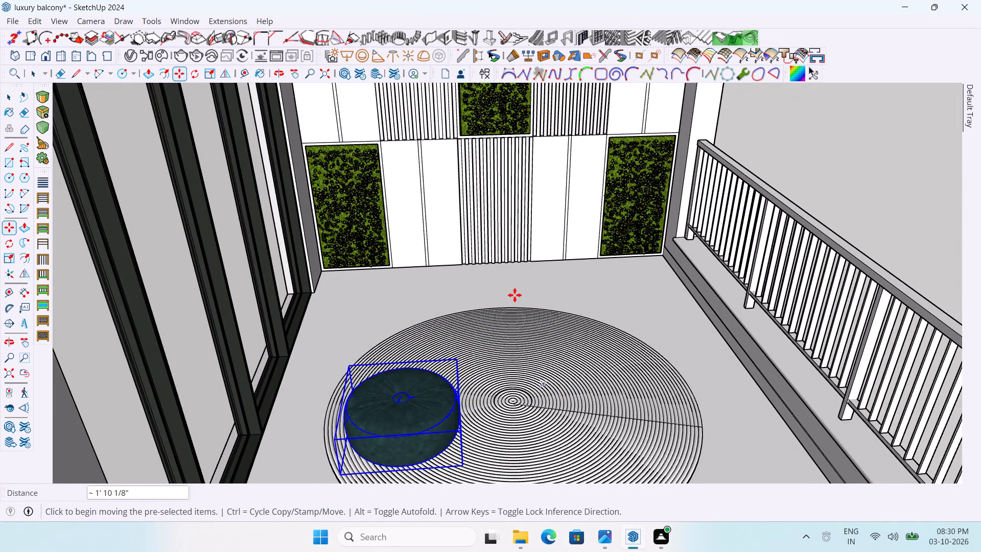
pyautogui.moveTo(515, 295); pyautogui.dragTo(515, 293, button='middle')
pyautogui.scroll(-2, 515, 267)
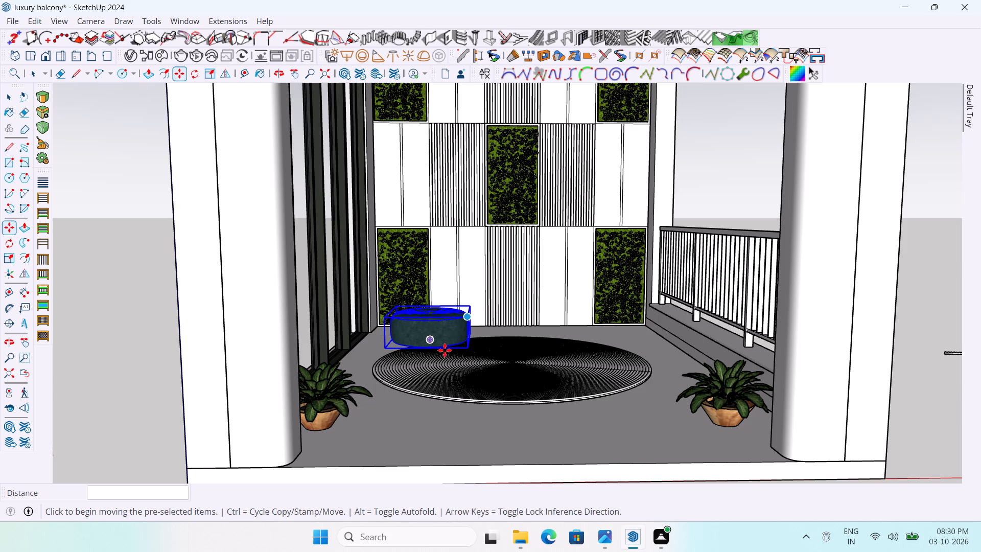
pyautogui.moveTo(445, 351); pyautogui.dragTo(481, 331, button='middle')
pyautogui.scroll(7, 394, 361)
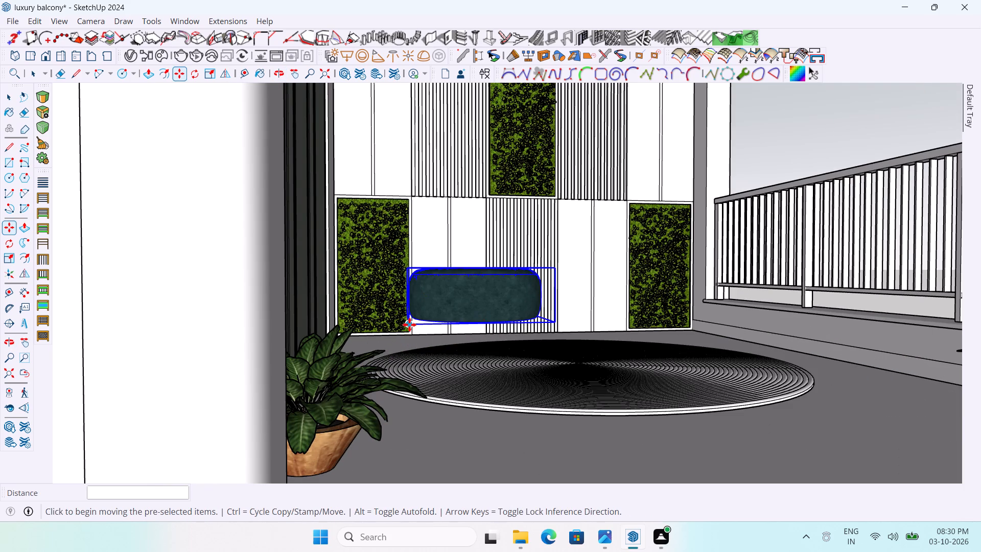
pyautogui.click(409, 325)
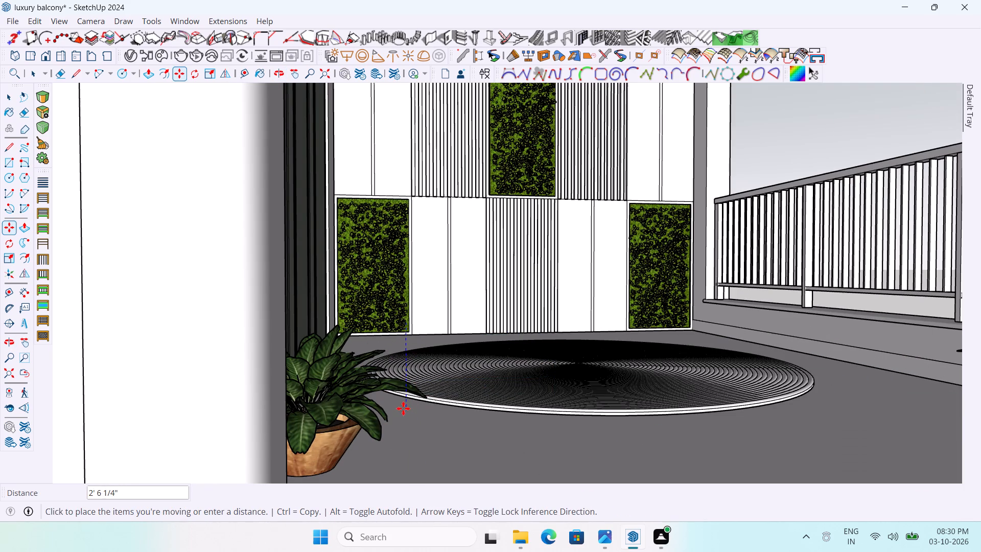
pyautogui.click(403, 408)
# Raise the teal pouf vertically from below the balcony slab so that it sits at the rug's level.
pyautogui.scroll(-8, 439, 304)
pyautogui.moveTo(460, 336); pyautogui.dragTo(463, 336, button='middle')
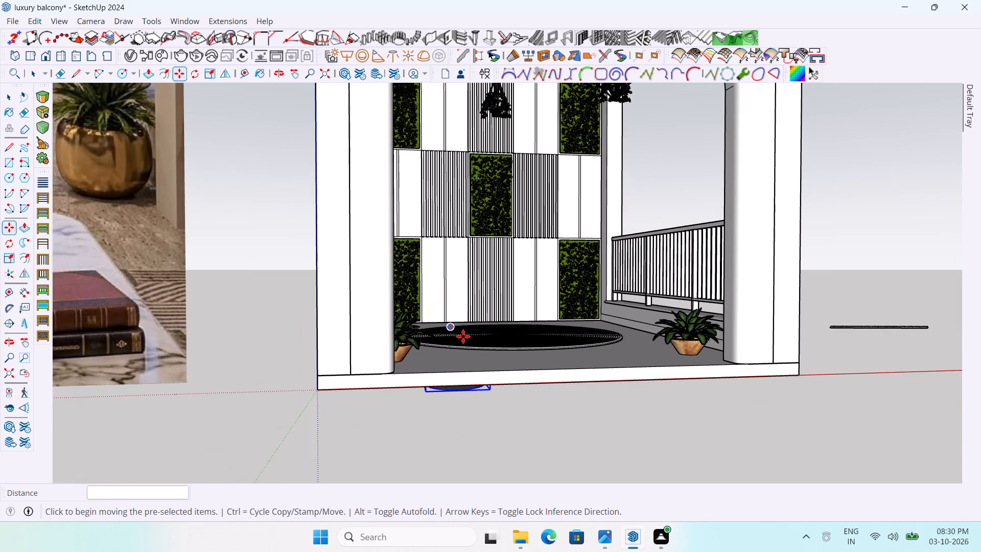
pyautogui.moveTo(463, 336); pyautogui.dragTo(456, 297, button='middle')
pyautogui.scroll(4, 421, 364)
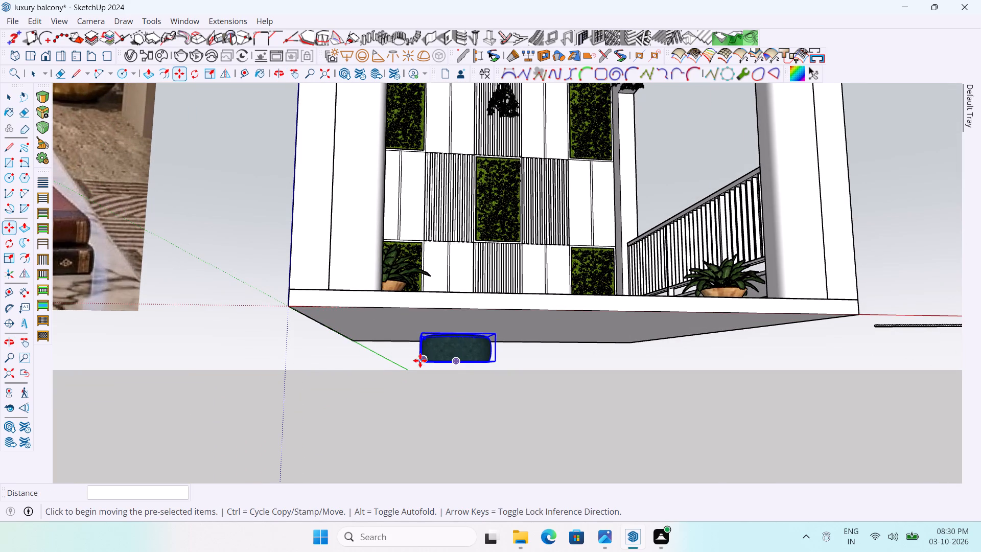
pyautogui.click(420, 364)
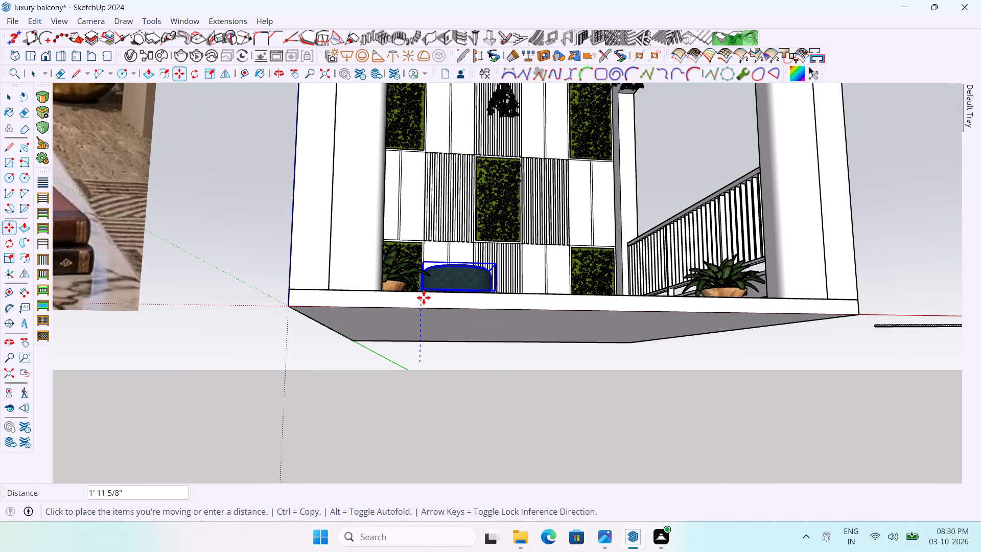
pyautogui.moveTo(423, 300); pyautogui.dragTo(416, 336, button='middle')
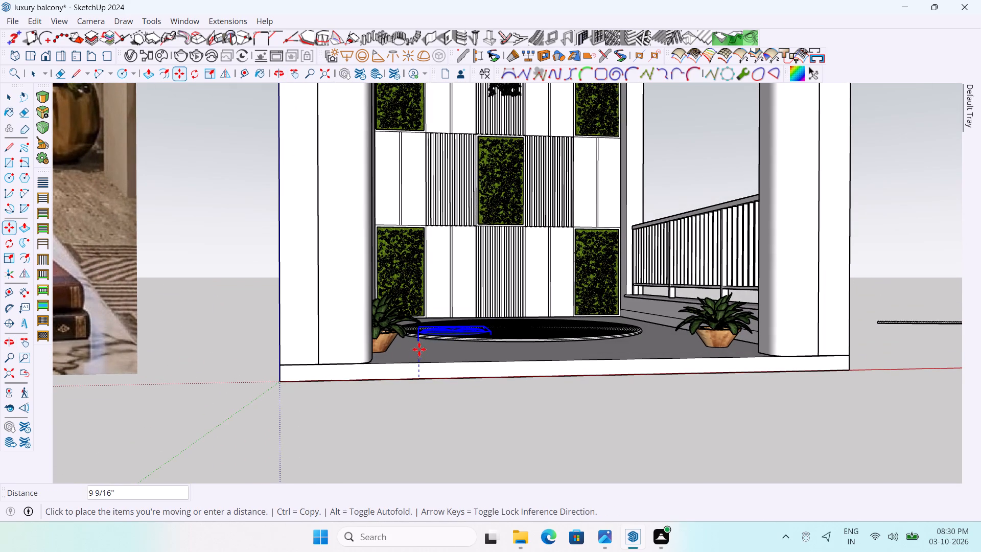
pyautogui.click(416, 340)
# Move the teal pouf about 2' 10 9/16" across the floor toward the back wall, beside the rug's centre, and deselect it.
pyautogui.moveTo(510, 354); pyautogui.dragTo(458, 384, button='middle')
pyautogui.scroll(6, 426, 341)
pyautogui.moveTo(492, 348); pyautogui.dragTo(462, 367, button='middle')
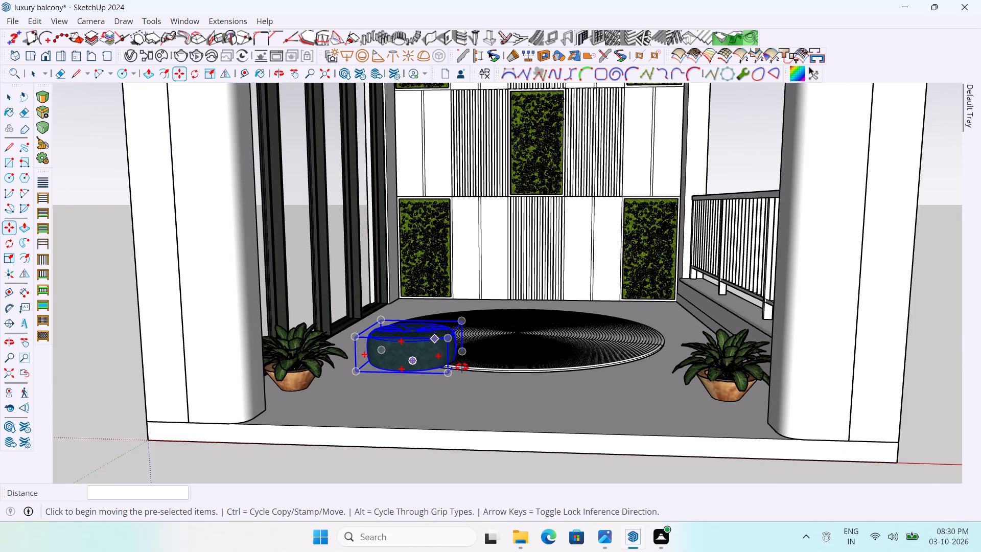
pyautogui.moveTo(462, 367); pyautogui.dragTo(462, 374, button='middle')
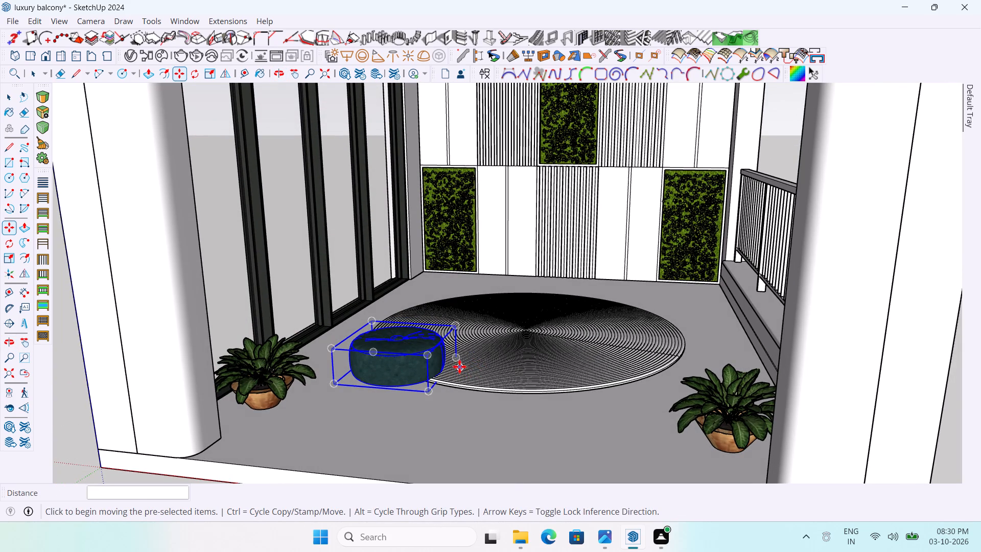
pyautogui.scroll(1, 457, 365)
pyautogui.scroll(-1, 457, 365)
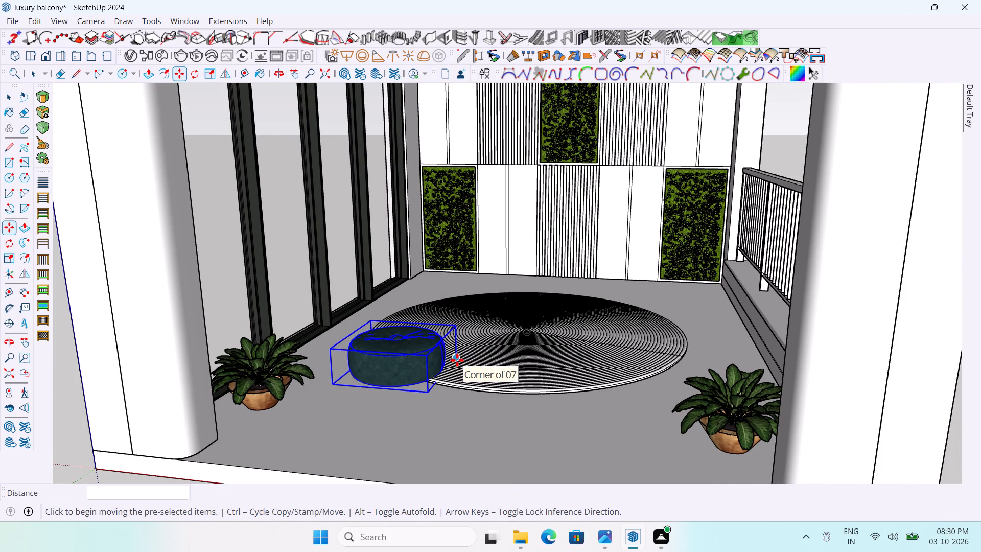
pyautogui.click(457, 360)
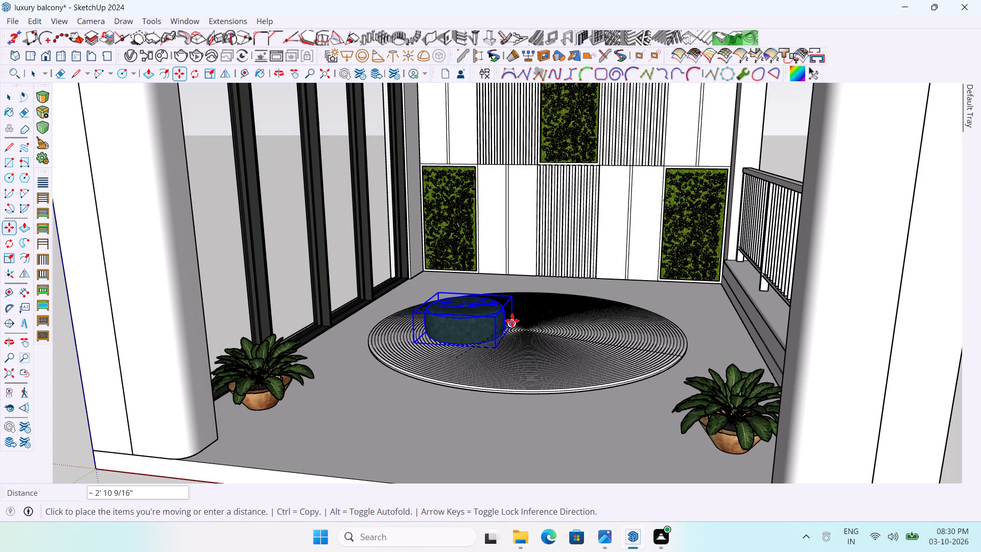
pyautogui.click(512, 320)
pyautogui.scroll(-4, 560, 324)
pyautogui.press('space')
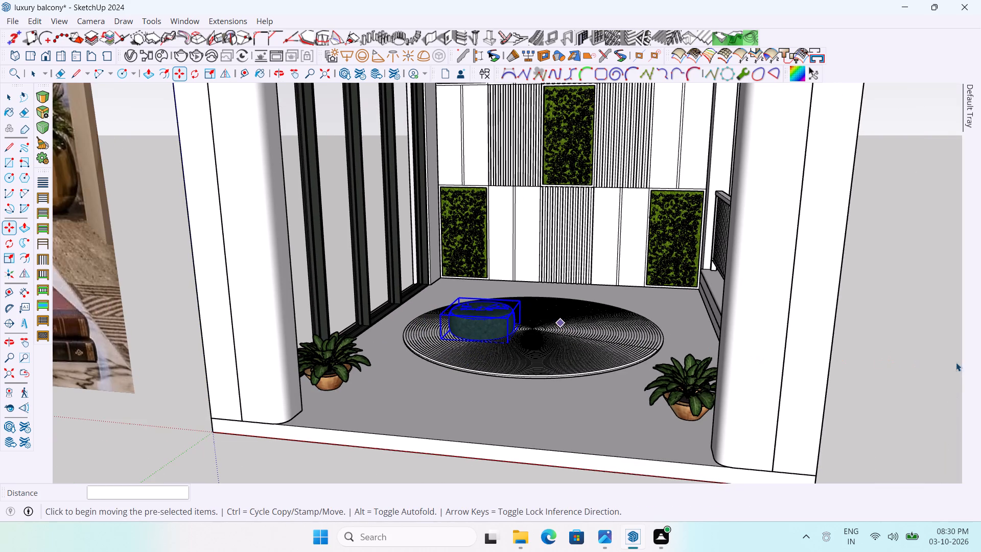
pyautogui.click(922, 354)
# Check the pouf's placement on the rug and examine the seating in the reference image.
pyautogui.moveTo(898, 355); pyautogui.dragTo(906, 278, button='middle')
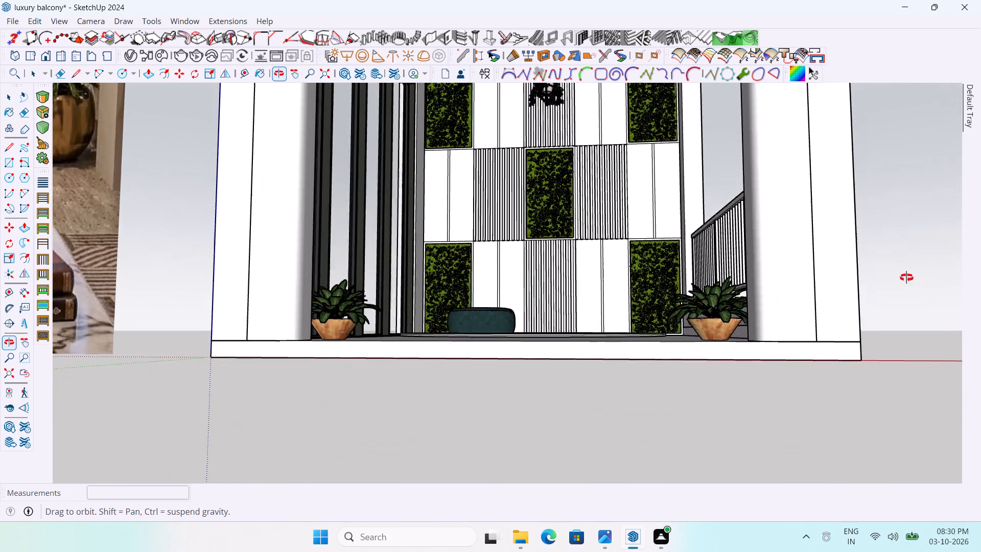
pyautogui.moveTo(906, 278); pyautogui.dragTo(901, 349, button='middle')
pyautogui.scroll(-4, 900, 338)
pyautogui.scroll(-1, 263, 312)
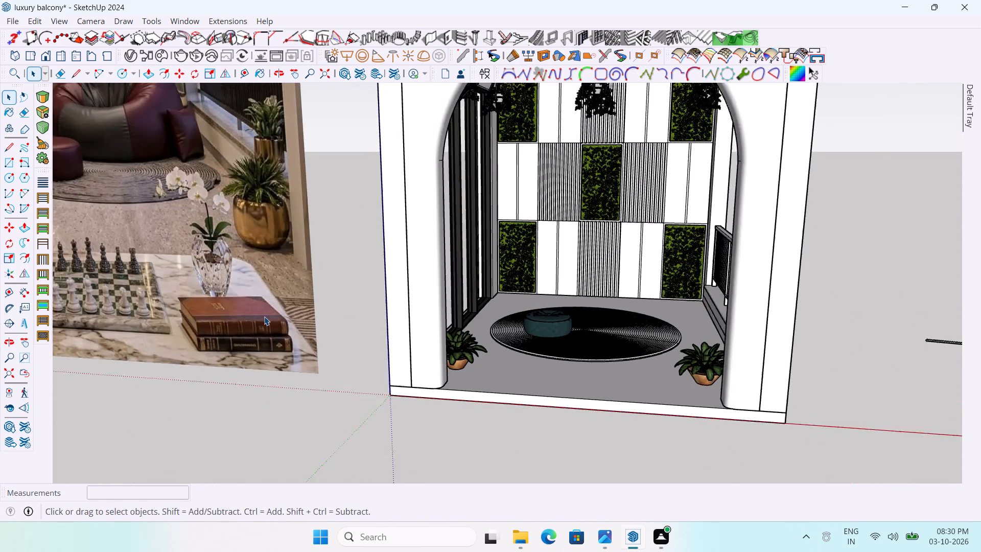
pyautogui.scroll(-3, 264, 316)
pyautogui.scroll(-3, 308, 308)
pyautogui.scroll(3, 125, 183)
pyautogui.scroll(4, 161, 205)
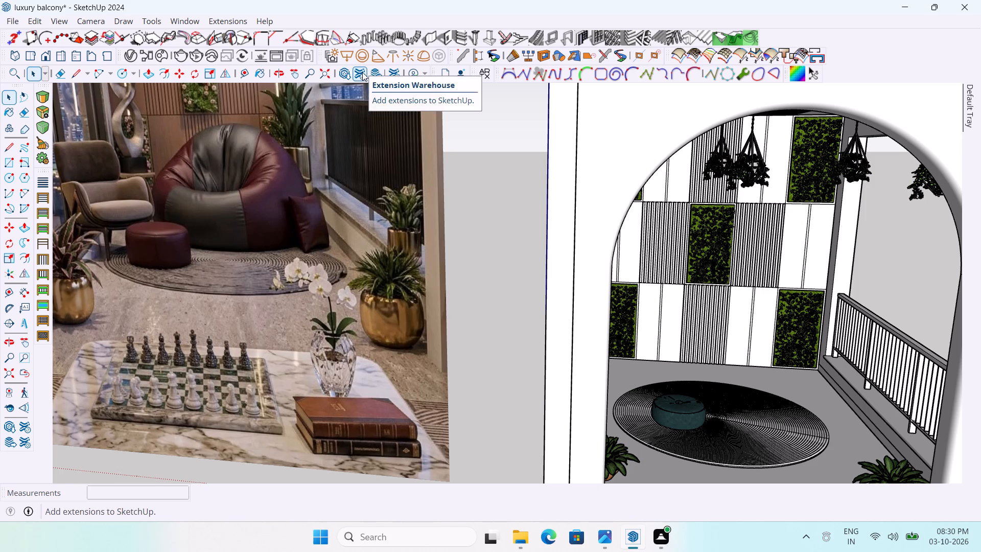
# Search 3D Warehouse models for "chair".
pyautogui.click(345, 74)
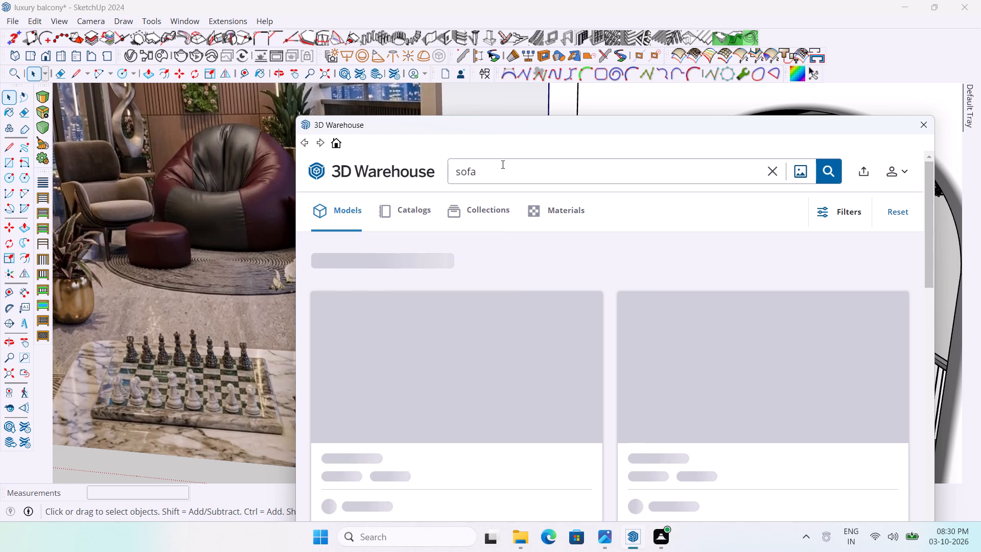
pyautogui.click(502, 164)
pyautogui.press('BackSpace')
pyautogui.press('BackSpace')
pyautogui.press('BackSpace')
pyautogui.press('BackSpace')
pyautogui.press('BackSpace')
pyautogui.press('BackSpace')
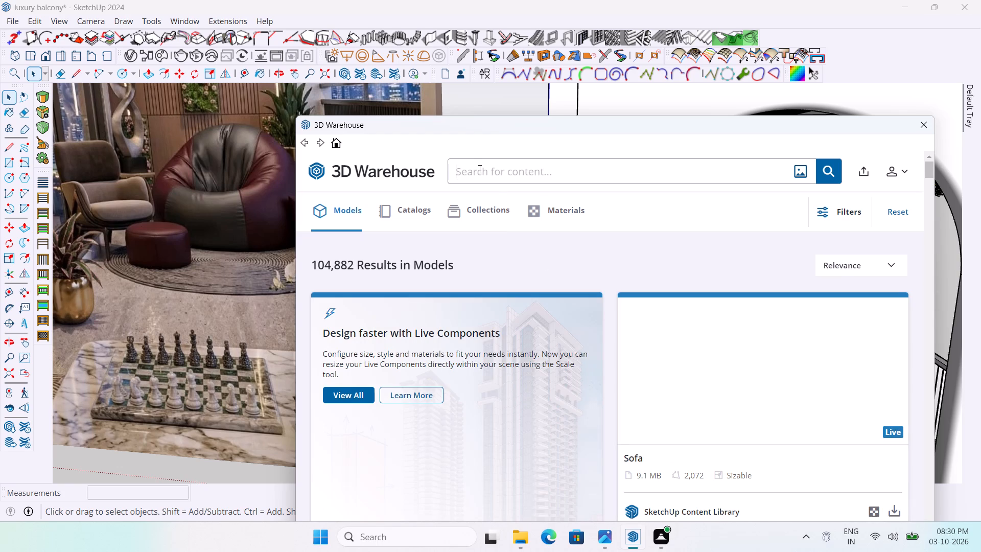
pyautogui.write('chair')
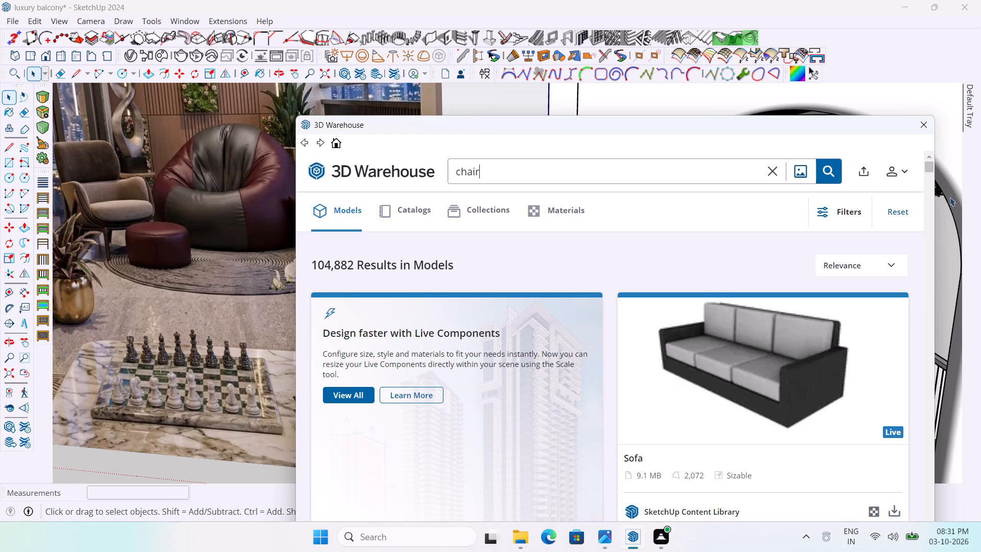
pyautogui.click(825, 169)
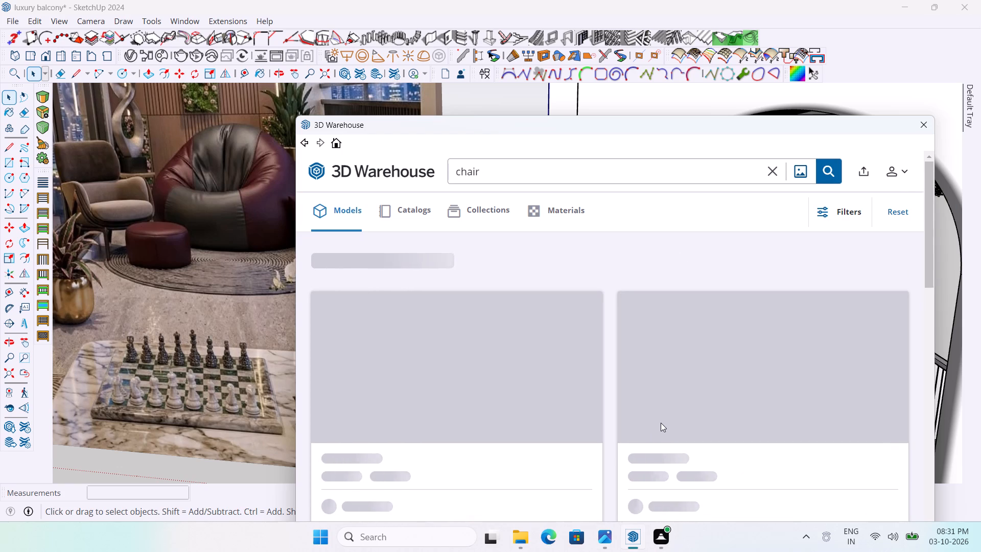
# Browse the 3D Warehouse chair results for an armchair resembling the one in the reference image.
pyautogui.scroll(-4, 661, 423)
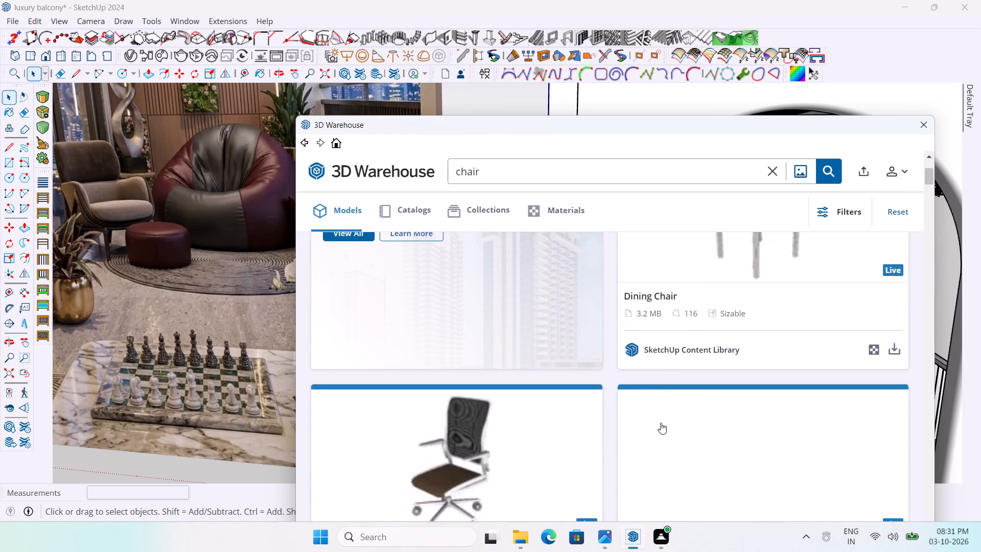
pyautogui.scroll(-5, 661, 423)
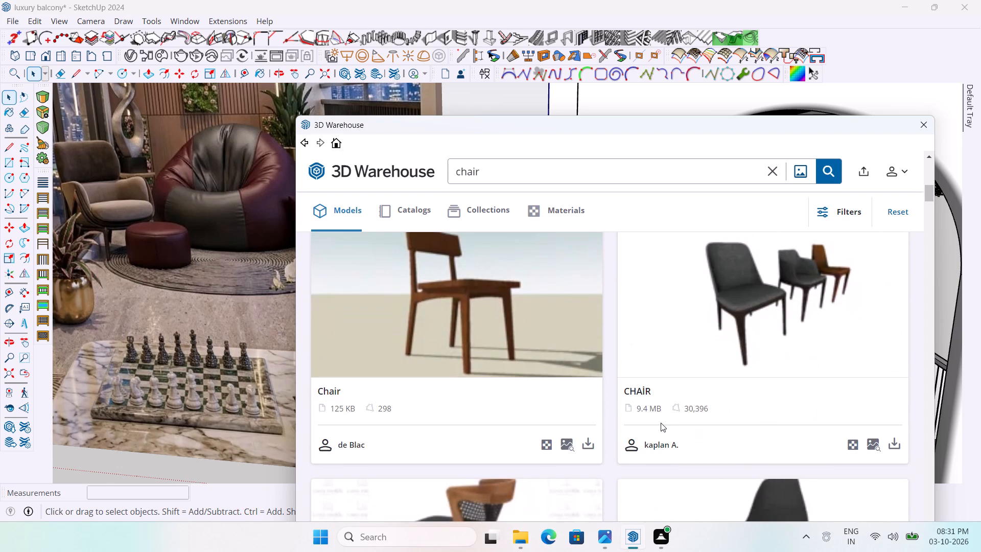
pyautogui.scroll(-6, 661, 423)
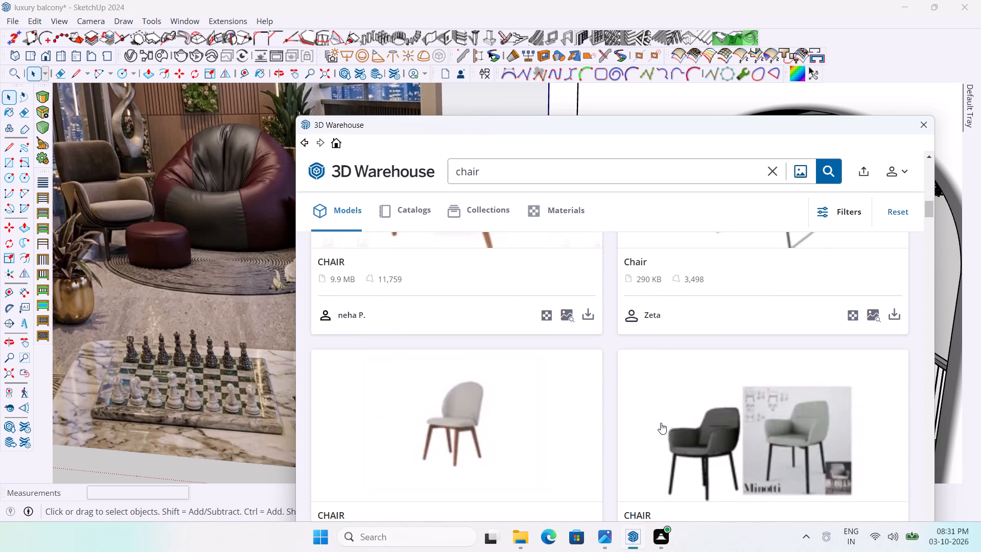
pyautogui.scroll(-5, 661, 423)
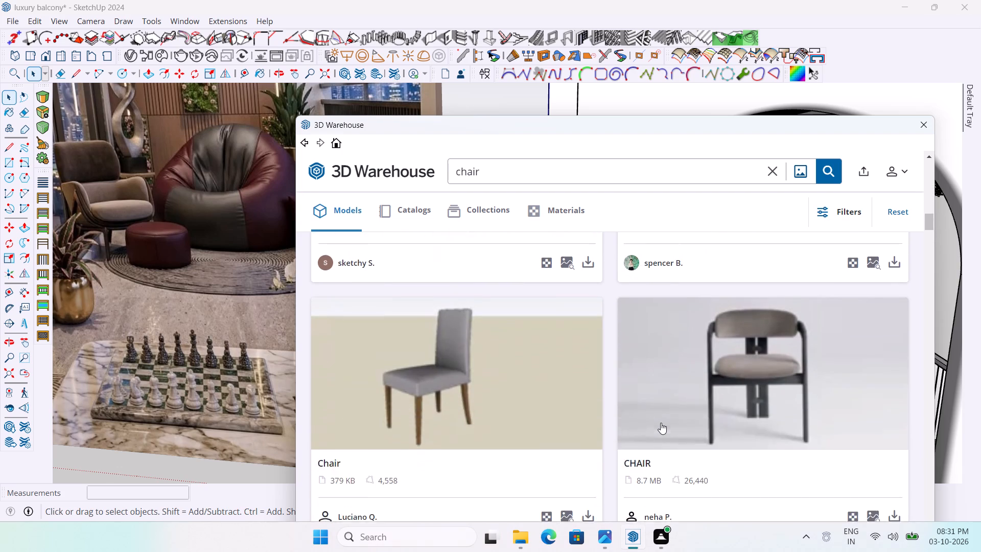
pyautogui.scroll(-7, 661, 423)
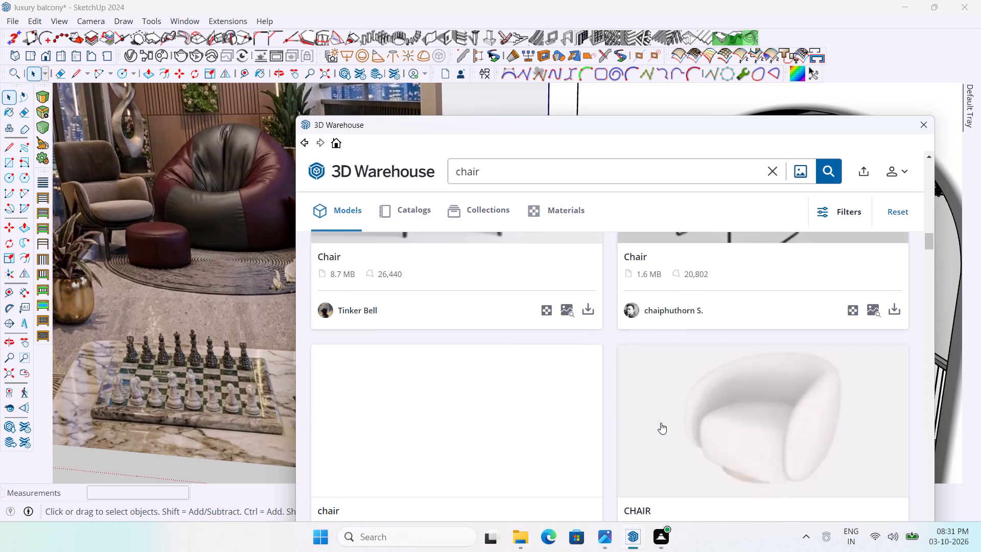
pyautogui.scroll(-7, 661, 423)
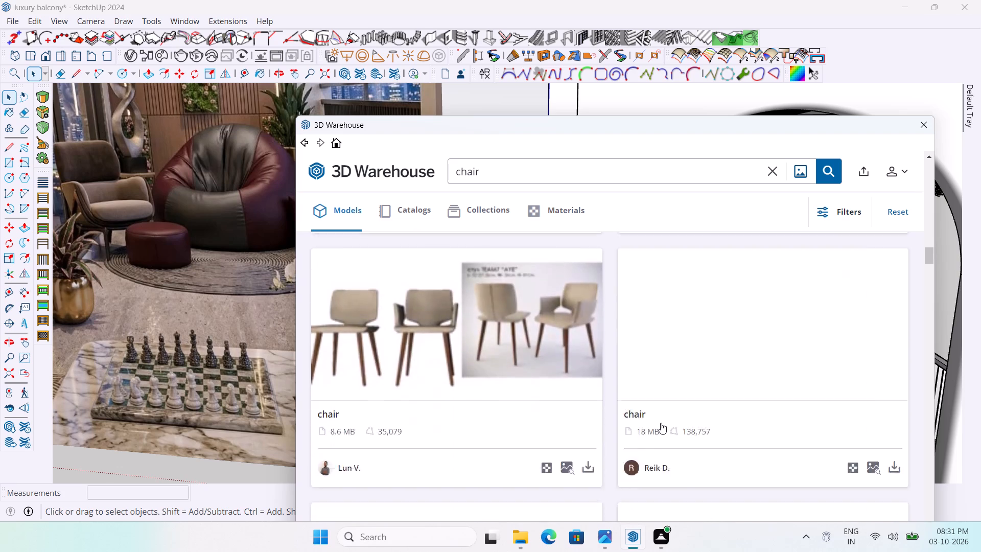
pyautogui.scroll(-5, 661, 423)
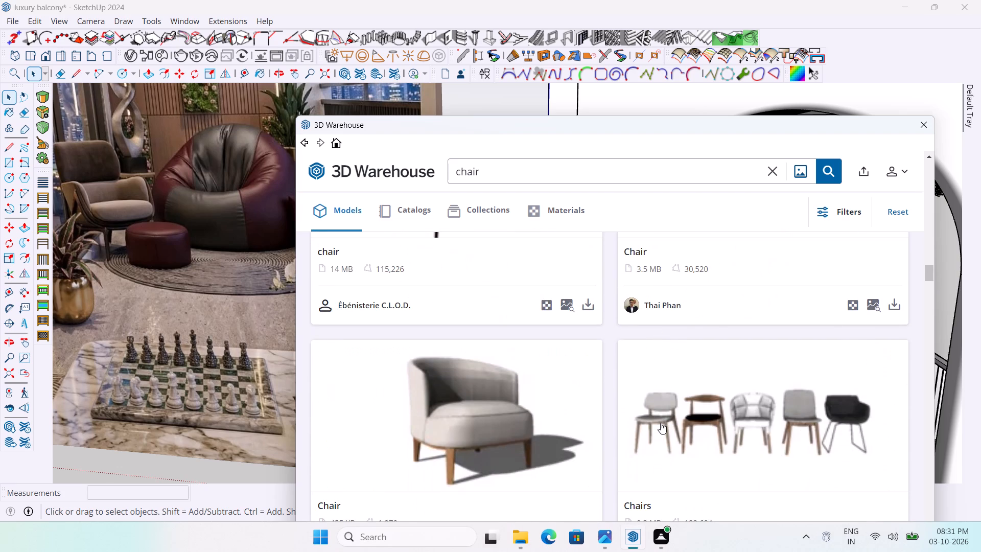
pyautogui.scroll(-4, 661, 423)
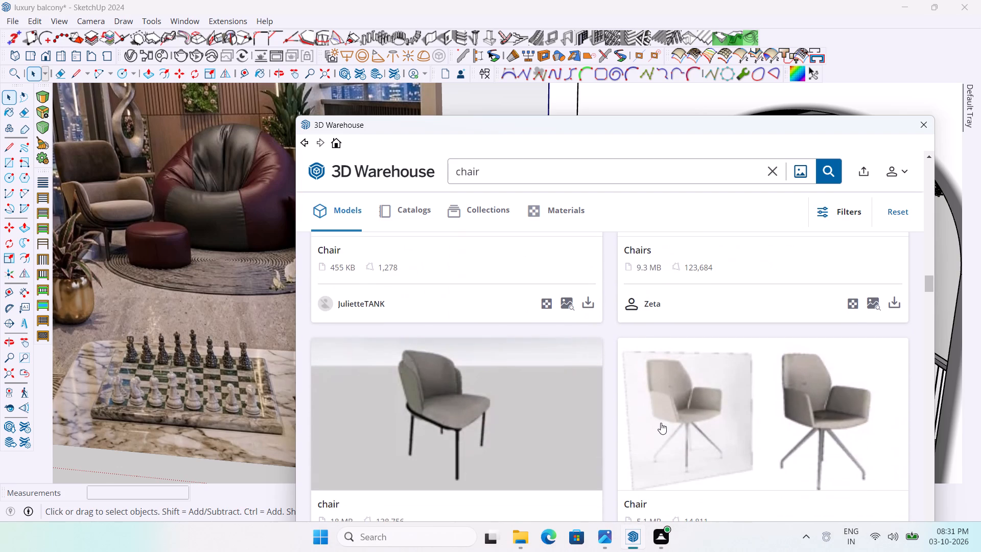
pyautogui.scroll(-4, 661, 423)
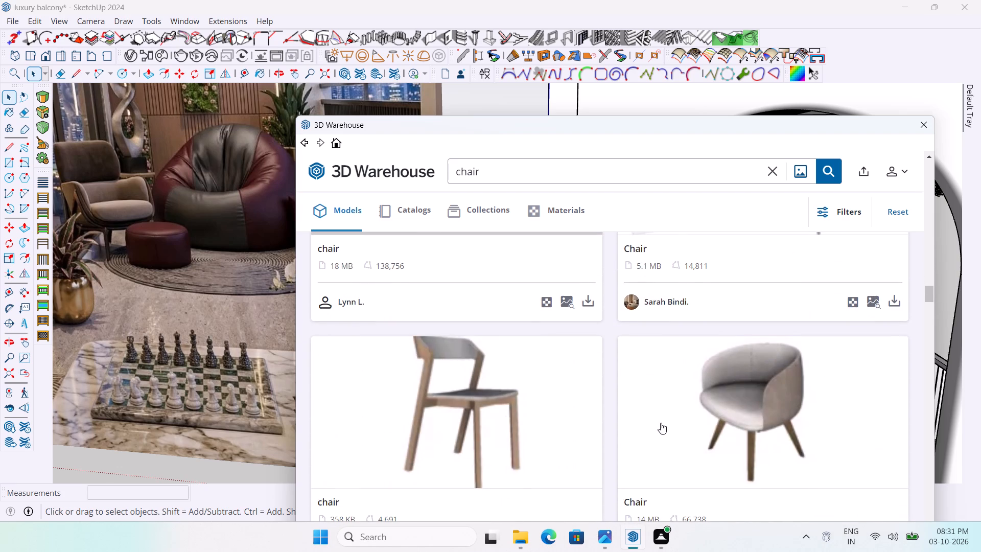
pyautogui.scroll(-8, 661, 423)
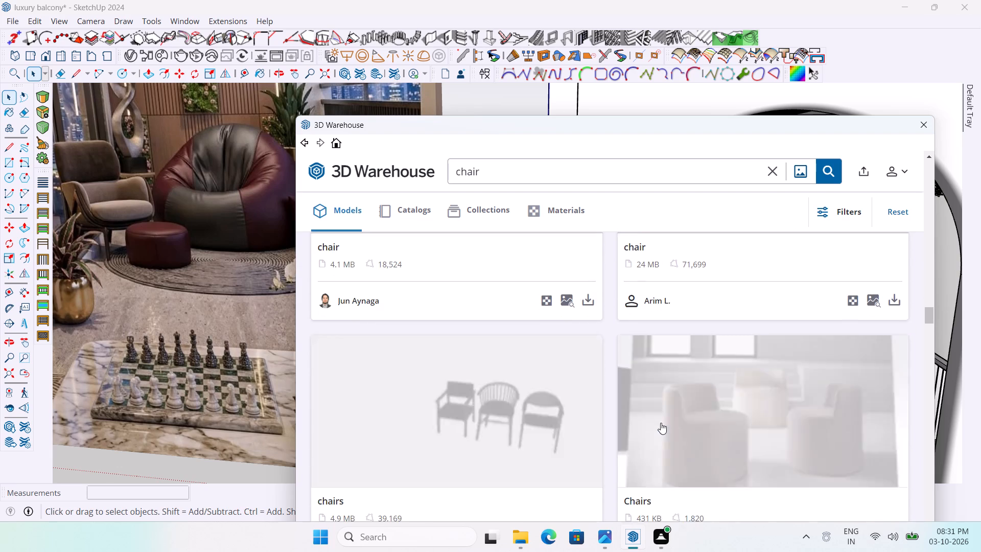
pyautogui.scroll(-6, 661, 423)
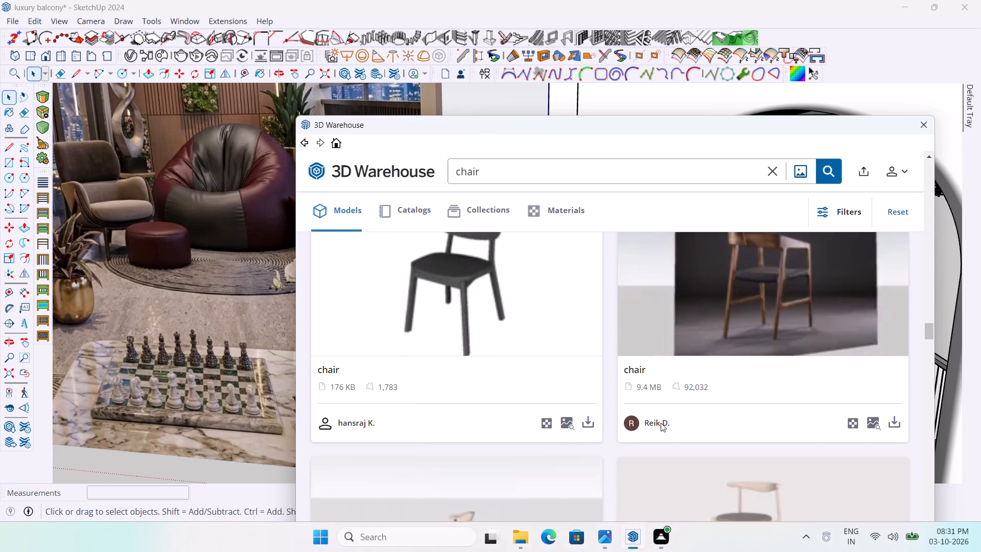
pyautogui.scroll(-8, 661, 423)
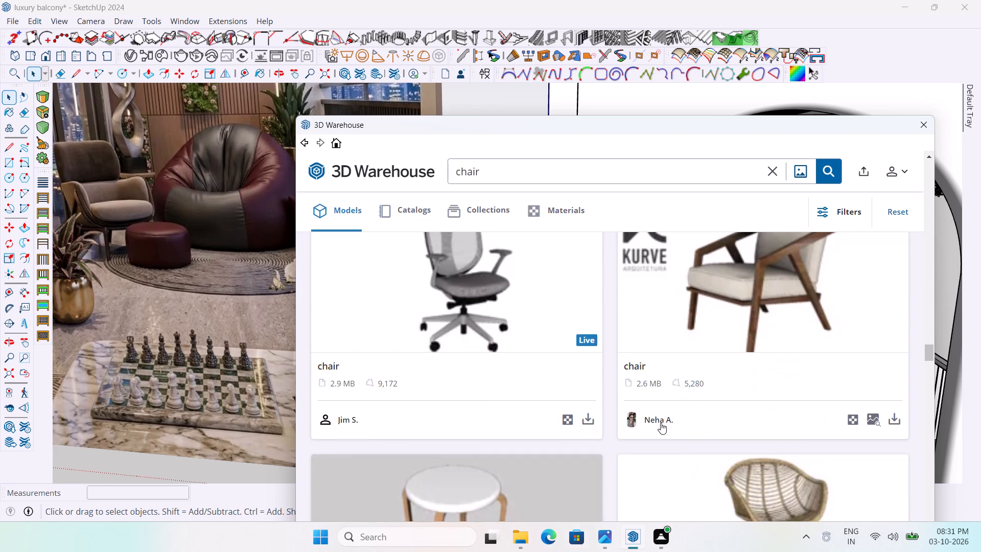
pyautogui.scroll(-4, 661, 423)
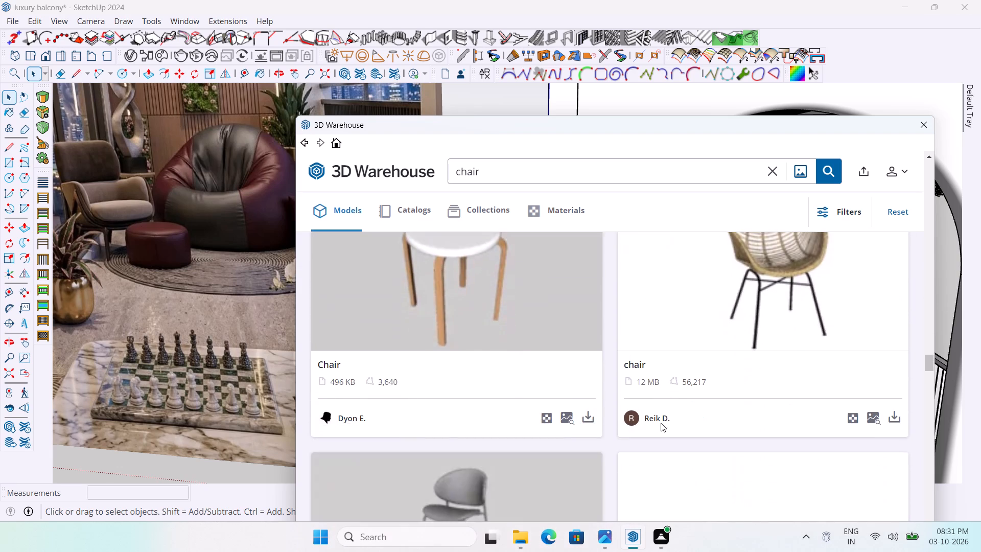
pyautogui.scroll(-11, 661, 423)
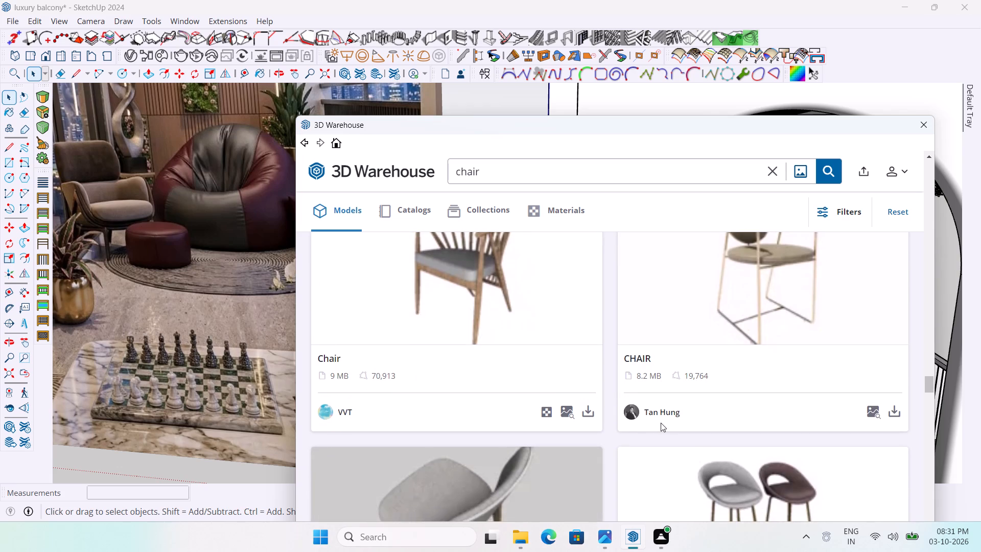
pyautogui.scroll(-4, 661, 423)
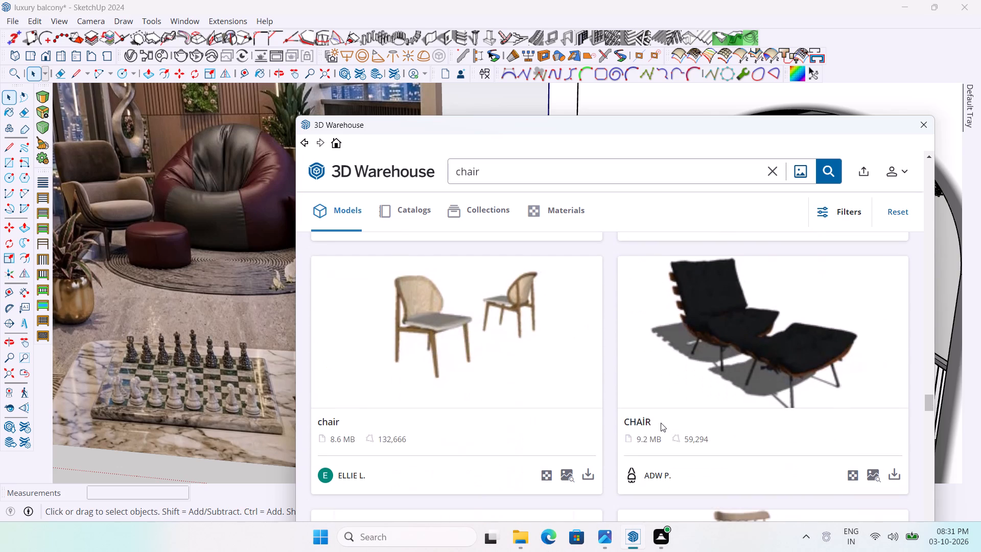
pyautogui.scroll(-4, 661, 423)
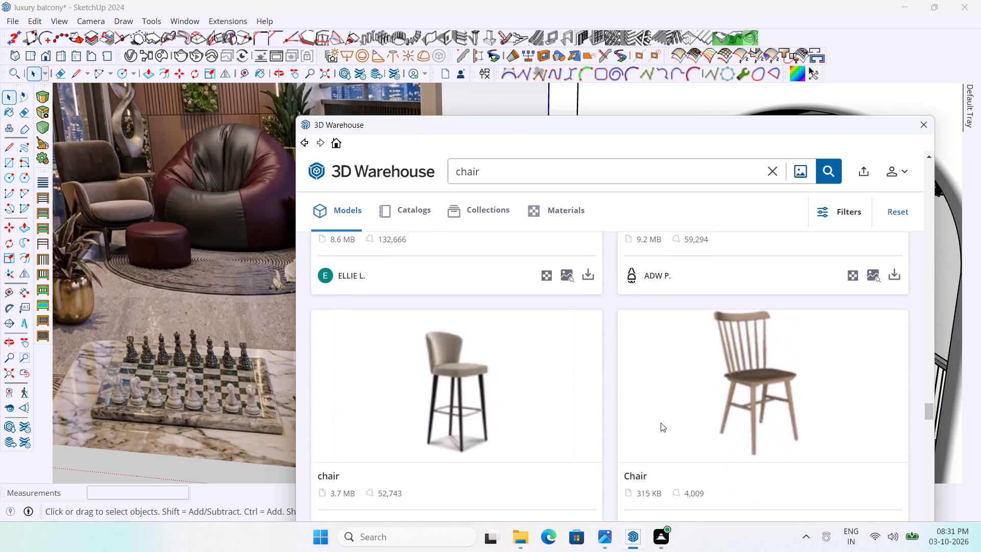
pyautogui.scroll(-6, 661, 423)
pyautogui.scroll(1, 661, 423)
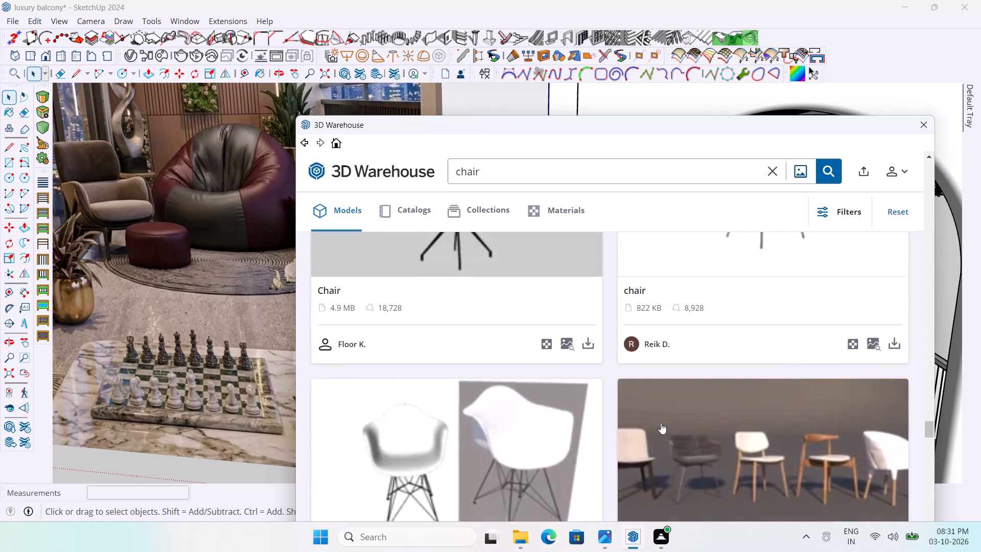
pyautogui.scroll(1, 661, 423)
pyautogui.scroll(-8, 661, 423)
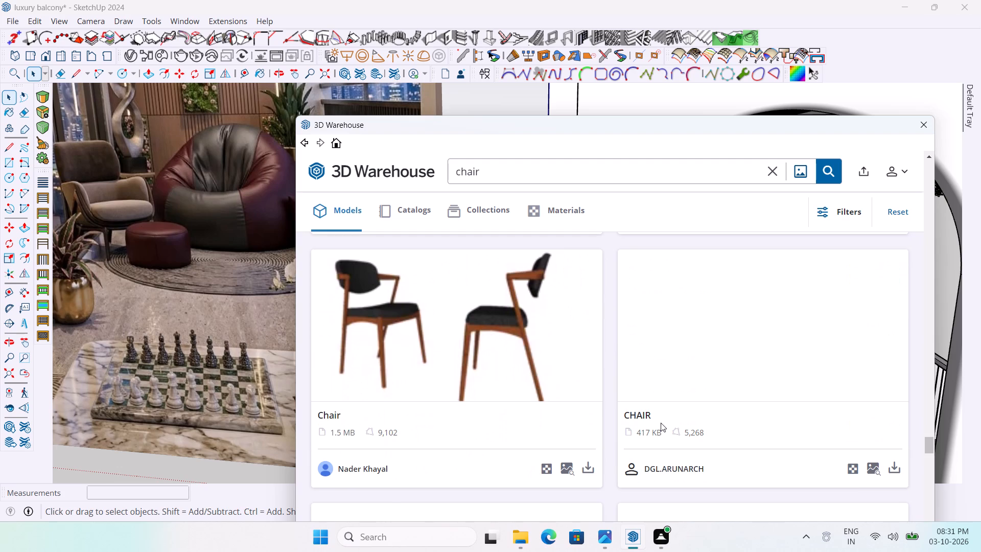
pyautogui.scroll(-4, 661, 423)
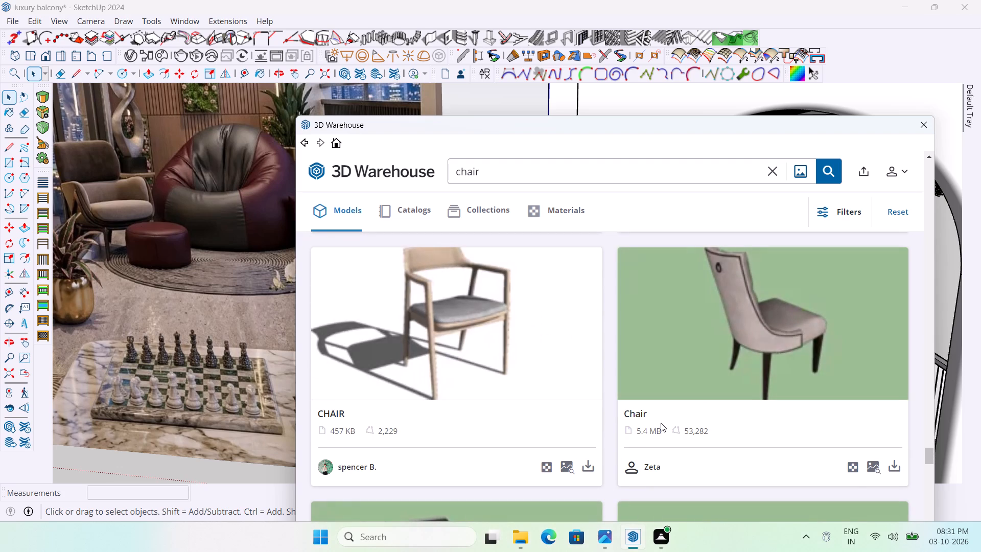
pyautogui.scroll(-1, 661, 423)
pyautogui.scroll(2, 661, 423)
pyautogui.scroll(-3, 661, 423)
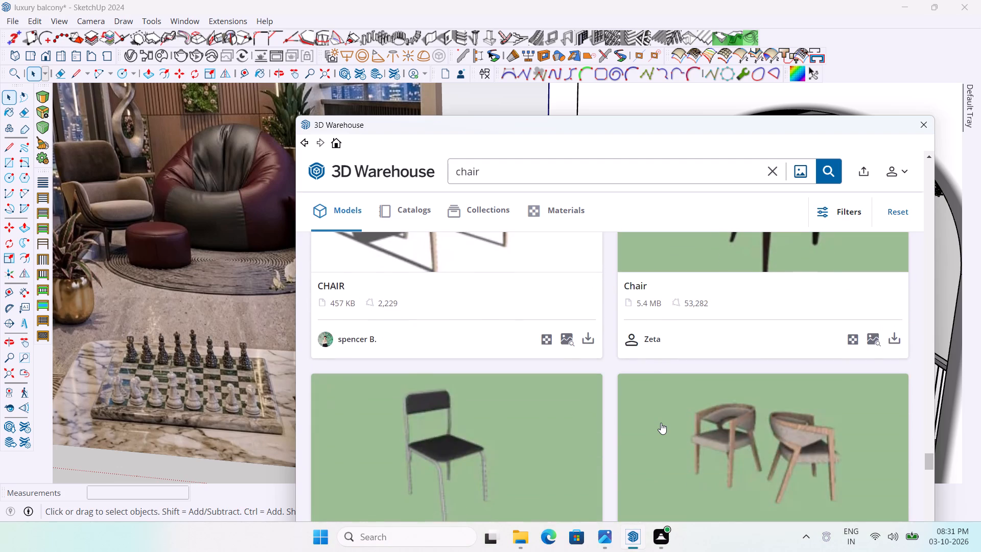
pyautogui.scroll(-15, 661, 423)
pyautogui.scroll(1, 661, 423)
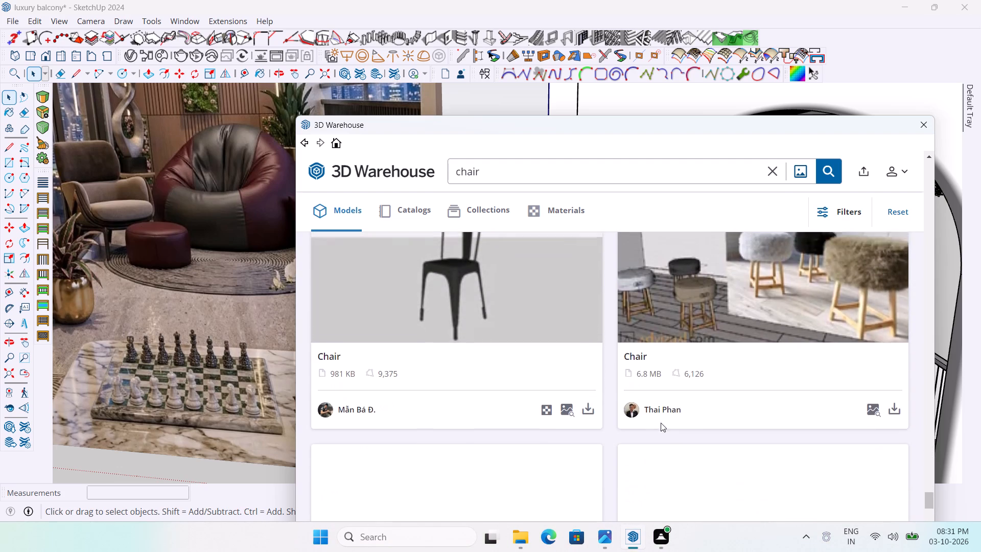
pyautogui.scroll(-3, 661, 423)
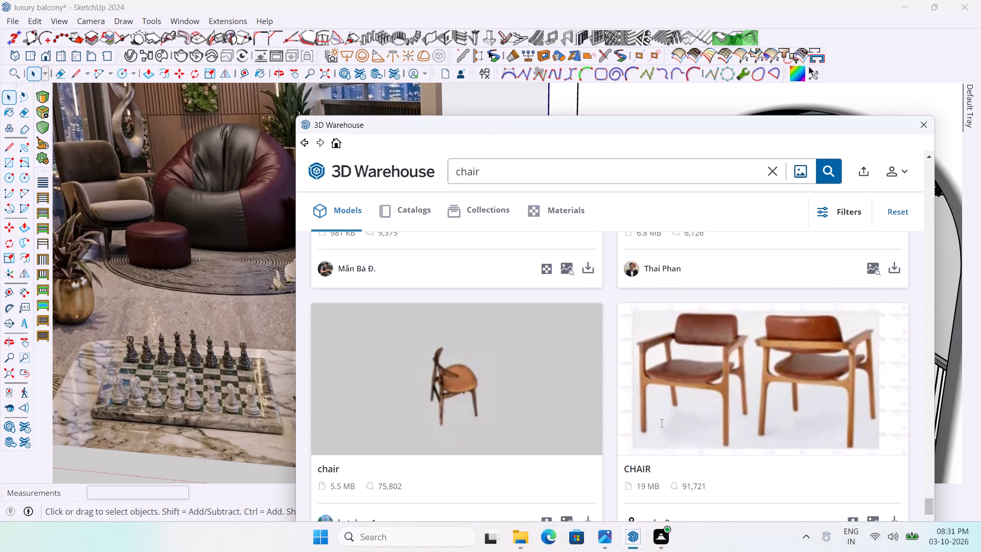
pyautogui.scroll(-7, 661, 423)
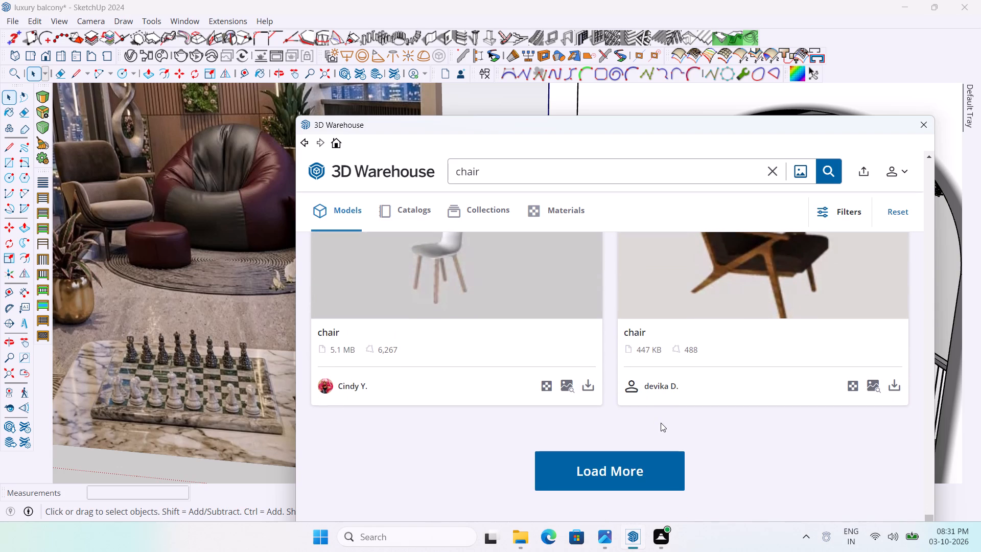
# Load more chair results and import the burgundy upholstered armchair with dark legs directly into the model.
pyautogui.click(653, 459)
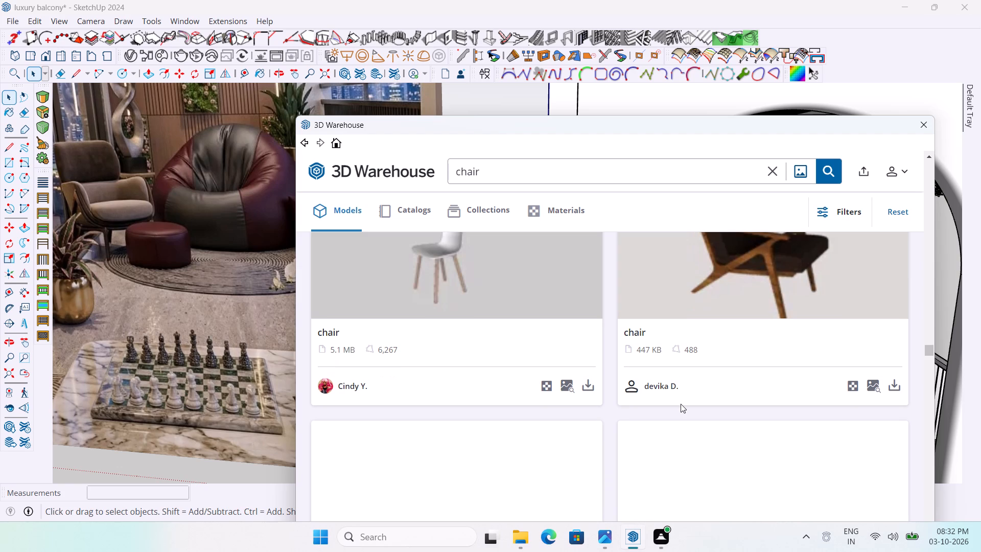
pyautogui.scroll(2, 681, 404)
pyautogui.scroll(-4, 681, 404)
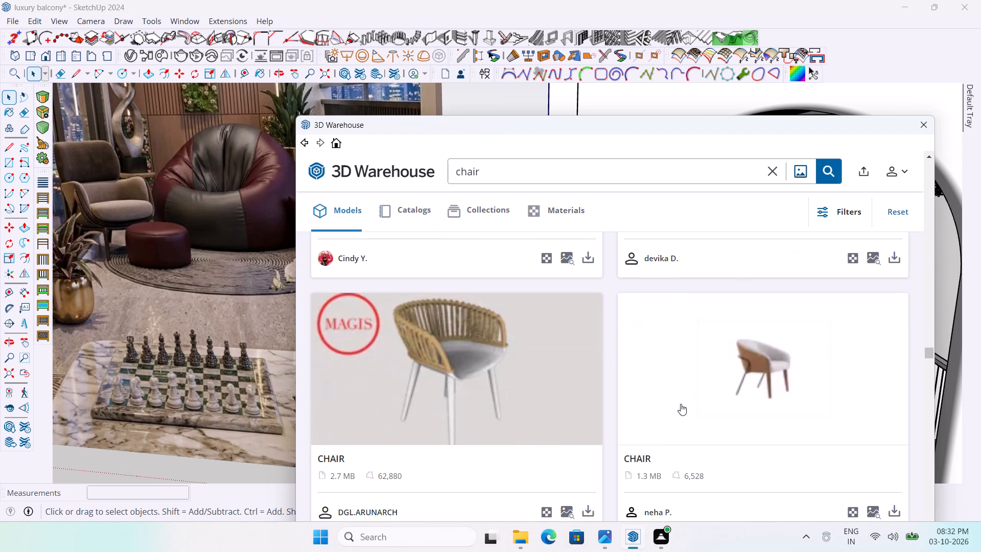
pyautogui.scroll(-3, 681, 404)
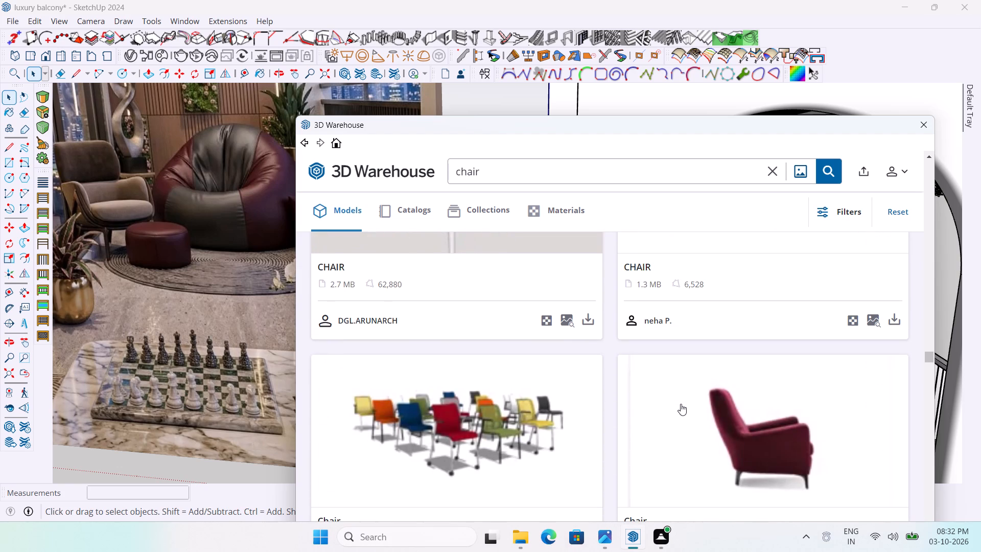
pyautogui.scroll(-2, 681, 404)
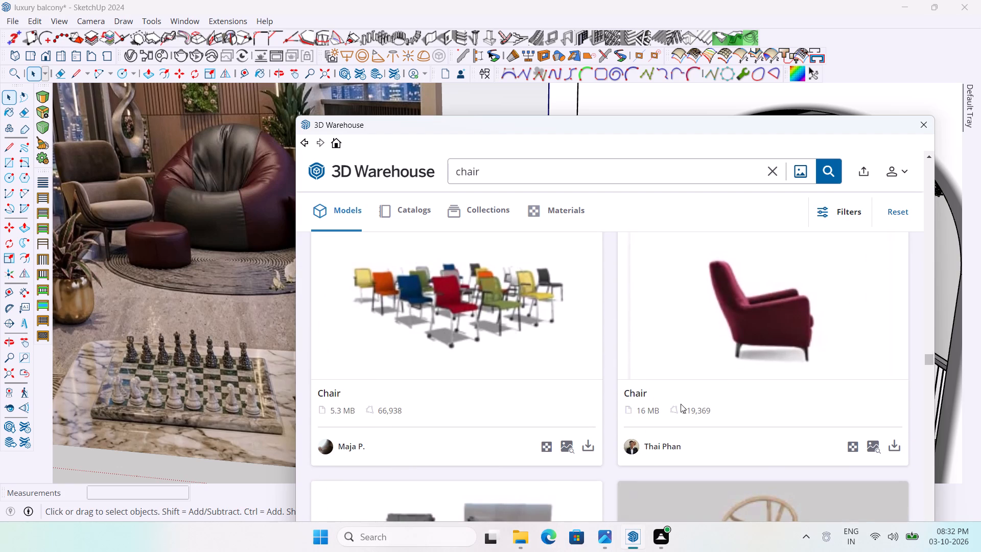
pyautogui.click(896, 441)
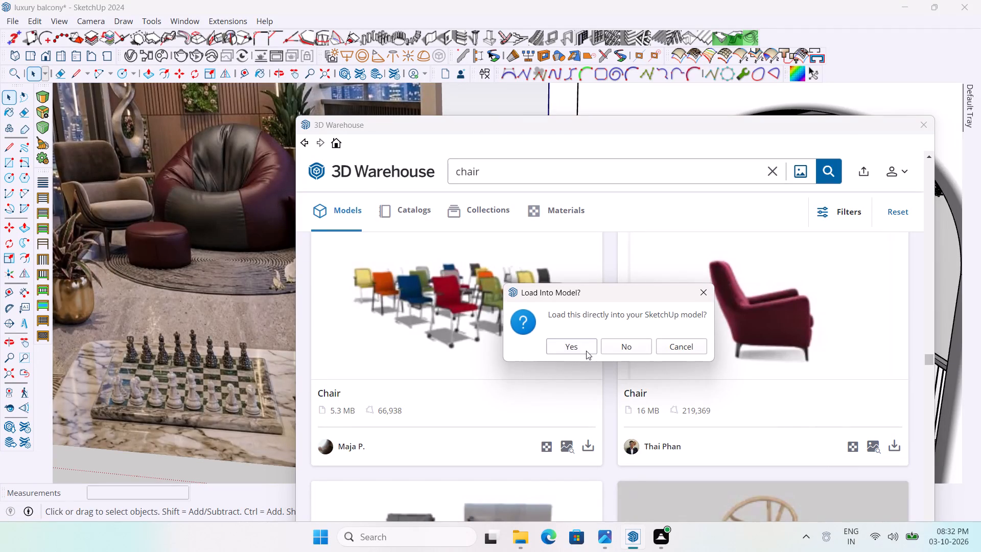
pyautogui.click(586, 351)
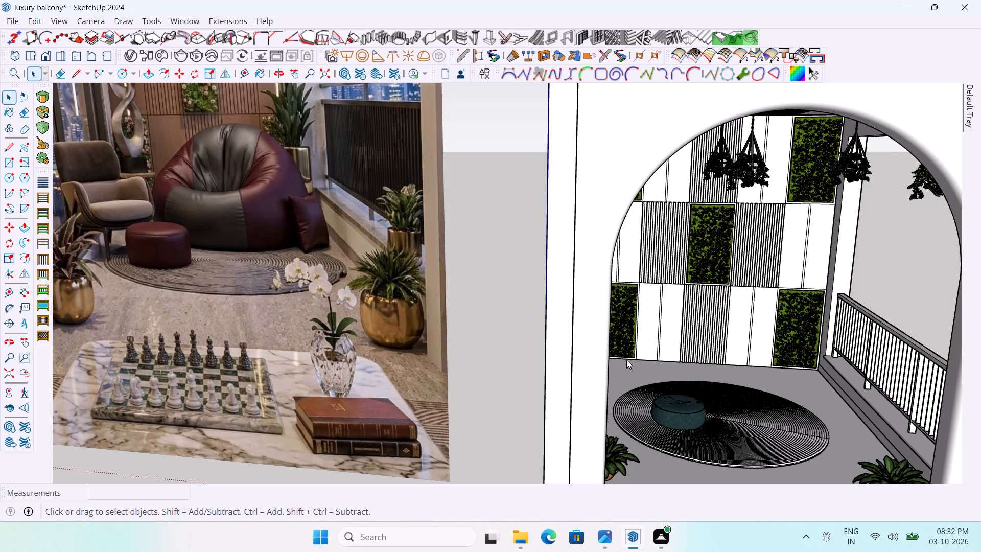
# Place the imported burgundy armchair, with its preview image board, on open ground outside the balcony, beyond its railing side.
pyautogui.scroll(-11, 635, 338)
pyautogui.scroll(-4, 499, 346)
pyautogui.moveTo(499, 346); pyautogui.dragTo(482, 356, button='middle')
pyautogui.scroll(-7, 568, 355)
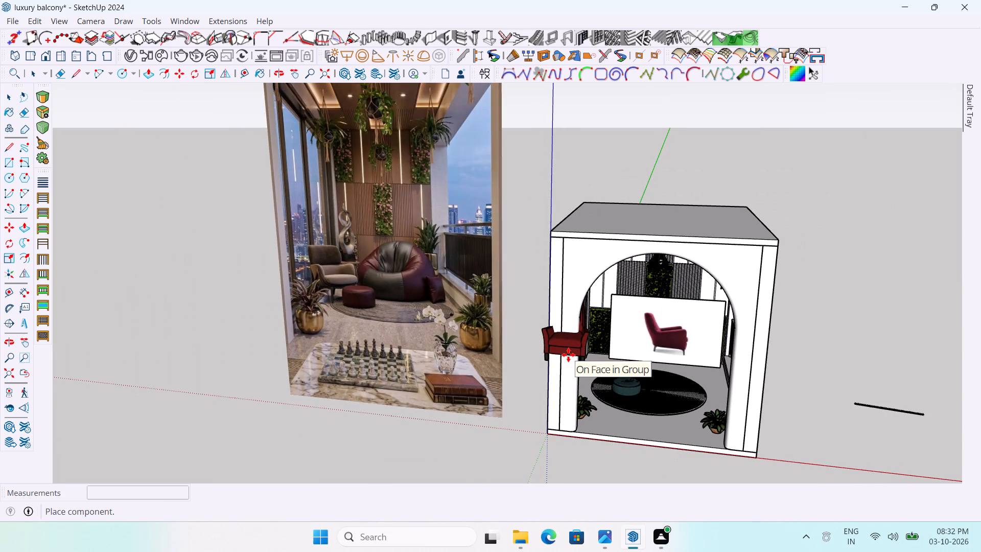
pyautogui.click(815, 356)
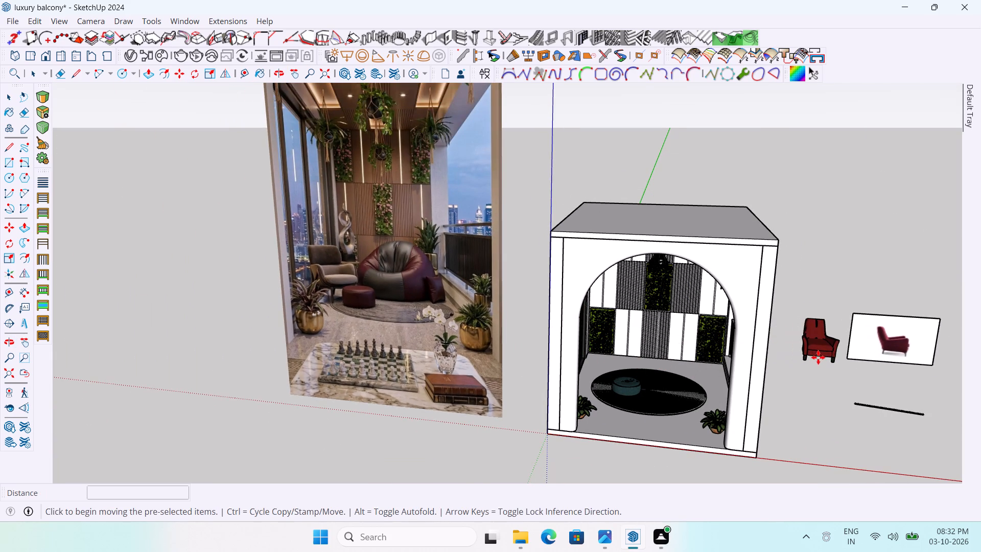
pyautogui.scroll(11, 818, 357)
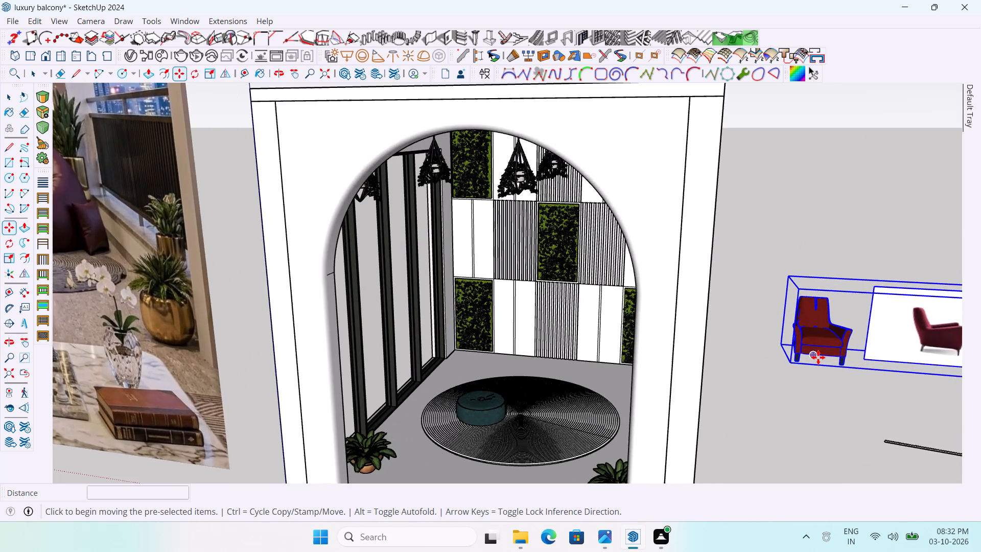
# Delete the imported burgundy armchair together with its preview image board.
pyautogui.scroll(4, 818, 357)
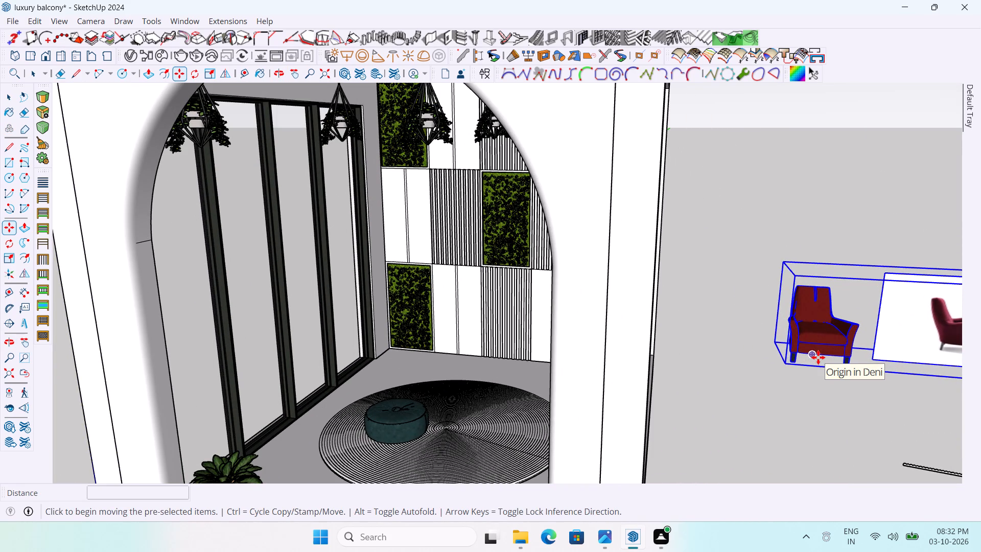
pyautogui.press('Delete')
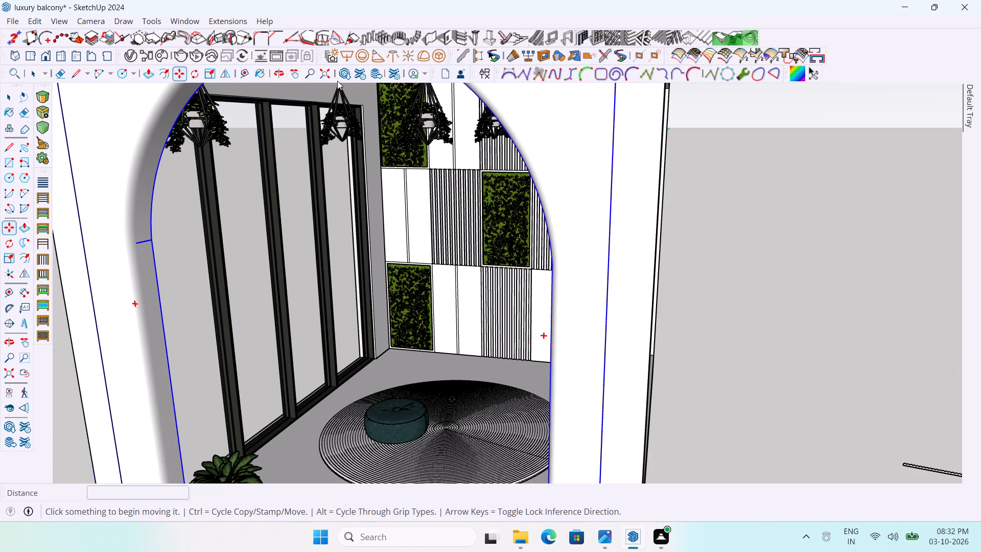
# Reopen the 3D Warehouse "chair" results and browse them for an armchair closer to the one in the reference image.
pyautogui.click(337, 79)
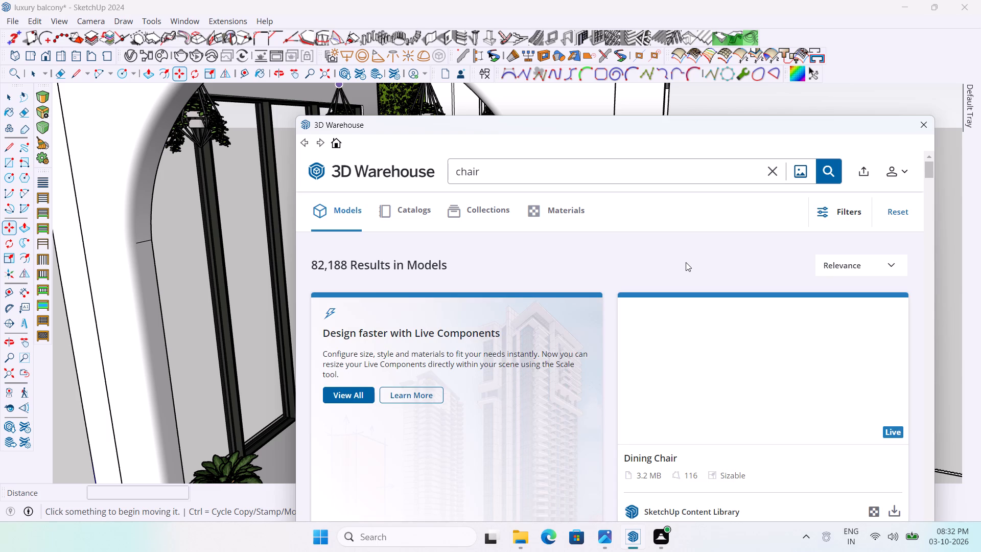
pyautogui.scroll(-9, 687, 310)
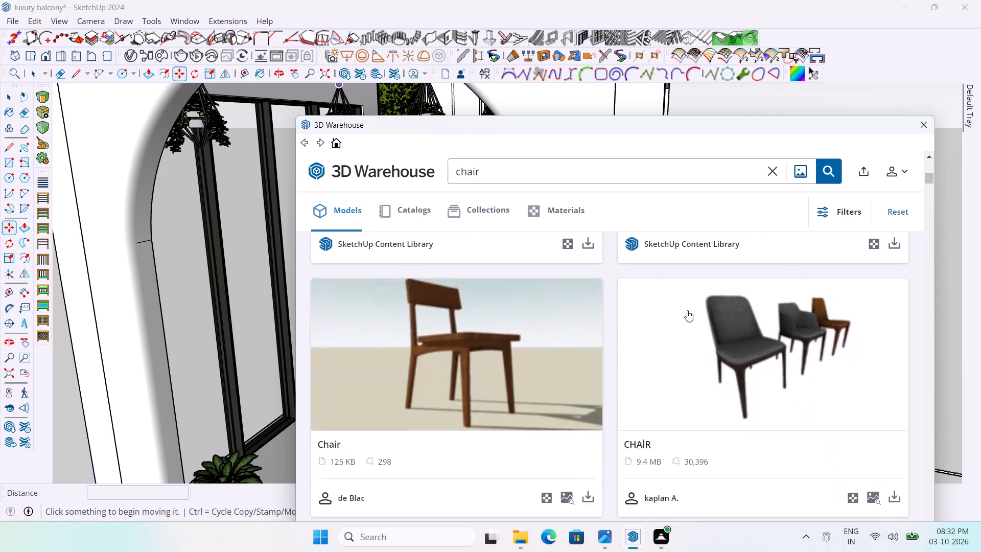
pyautogui.scroll(-14, 687, 310)
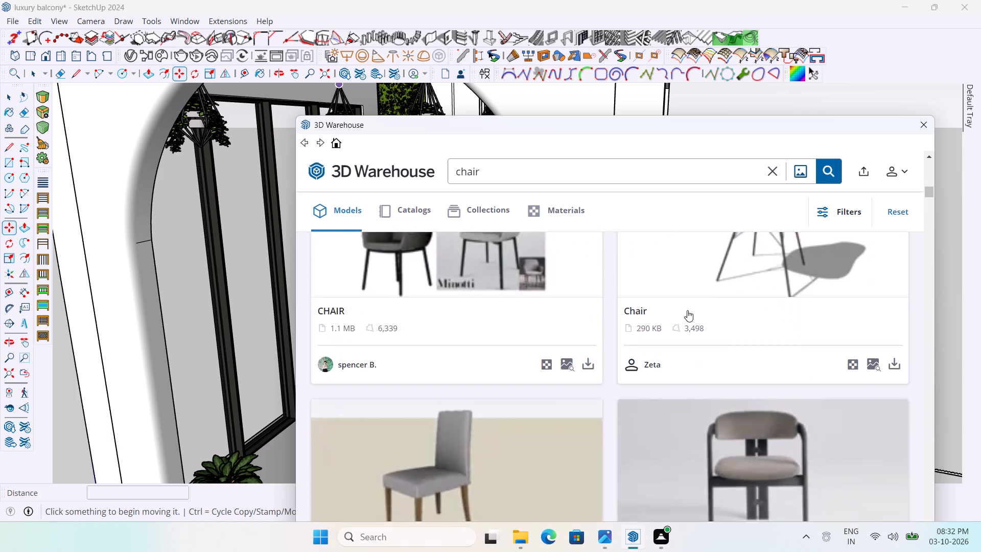
pyautogui.scroll(-4, 687, 310)
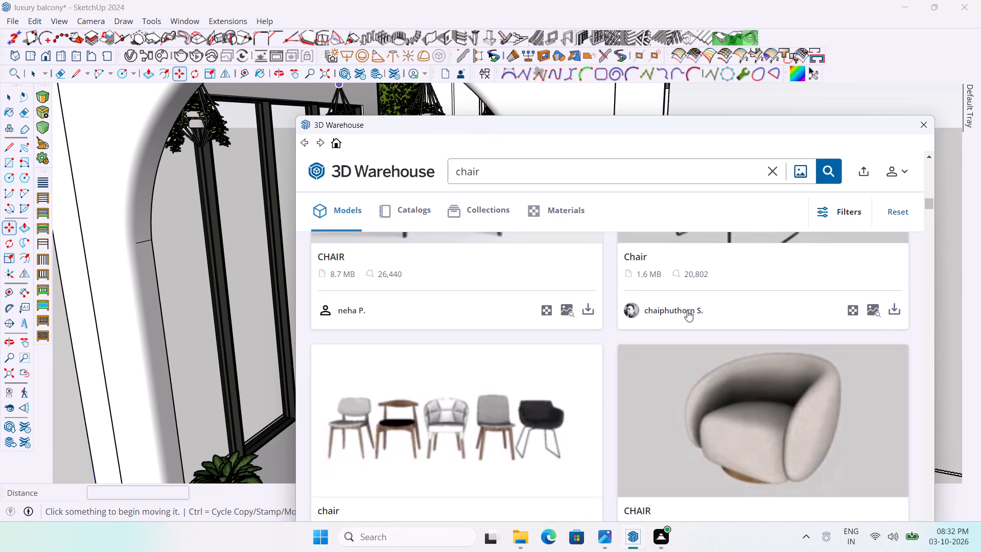
pyautogui.scroll(3, 687, 310)
pyautogui.scroll(-19, 687, 310)
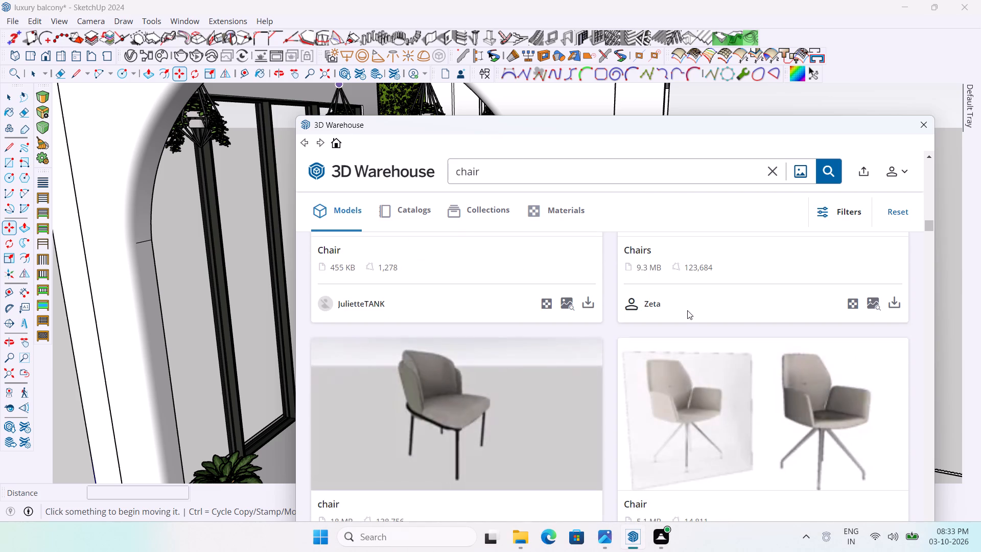
pyautogui.scroll(-15, 687, 310)
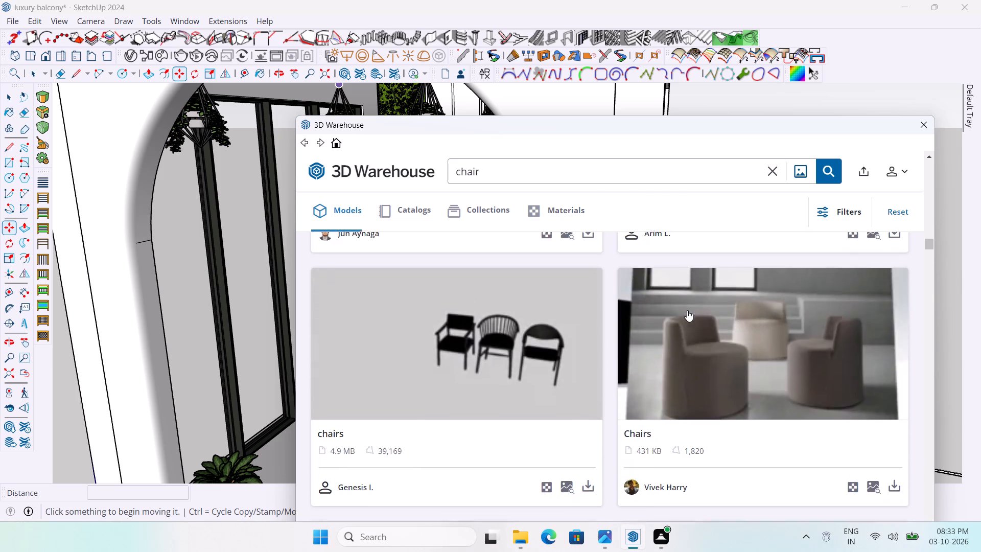
pyautogui.scroll(-20, 687, 310)
pyautogui.scroll(5, 687, 310)
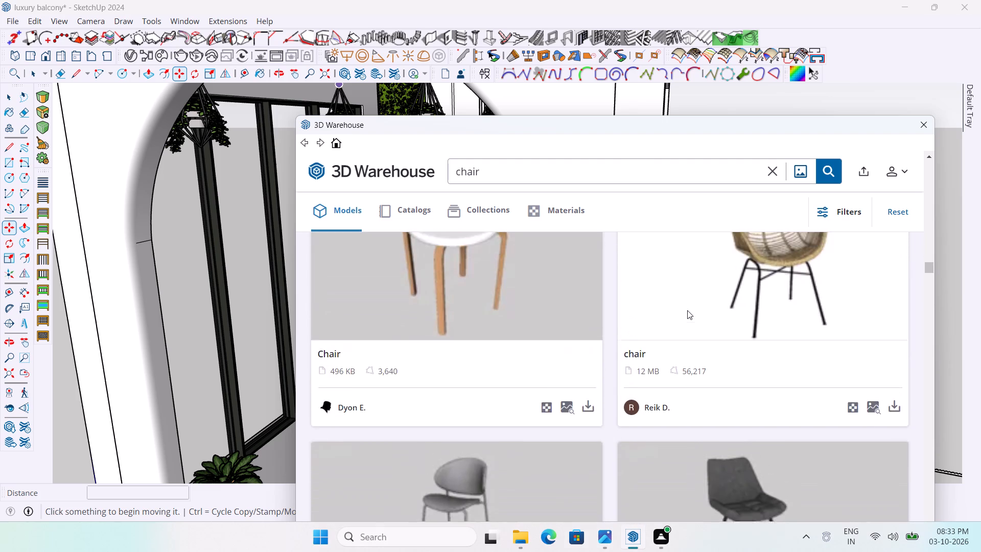
pyautogui.scroll(1, 687, 310)
pyautogui.scroll(-15, 687, 310)
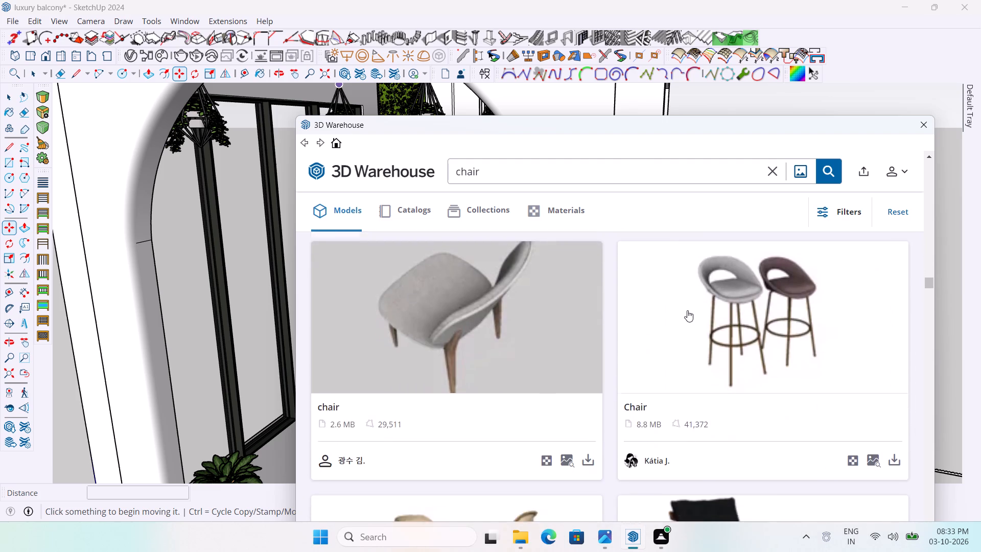
pyautogui.scroll(-14, 687, 310)
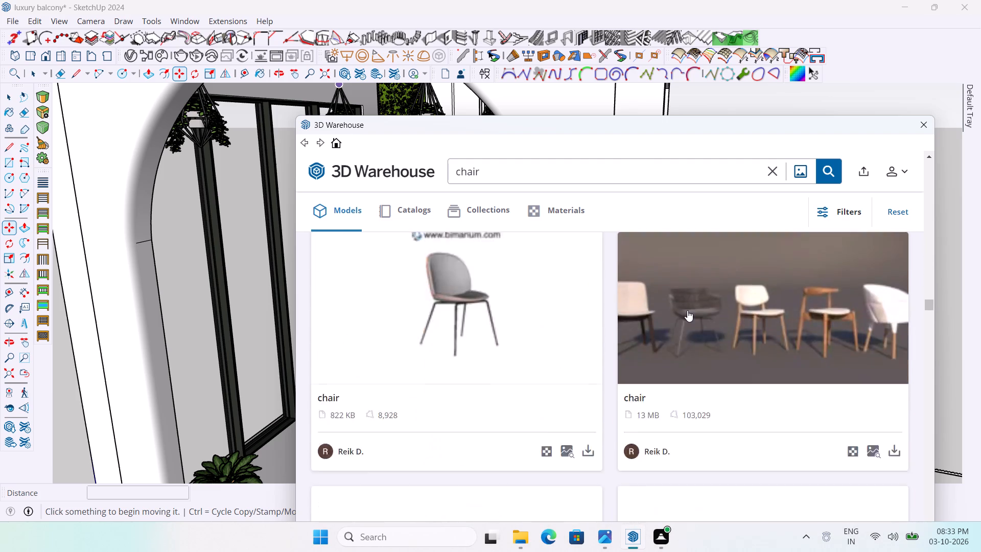
pyautogui.scroll(-12, 687, 310)
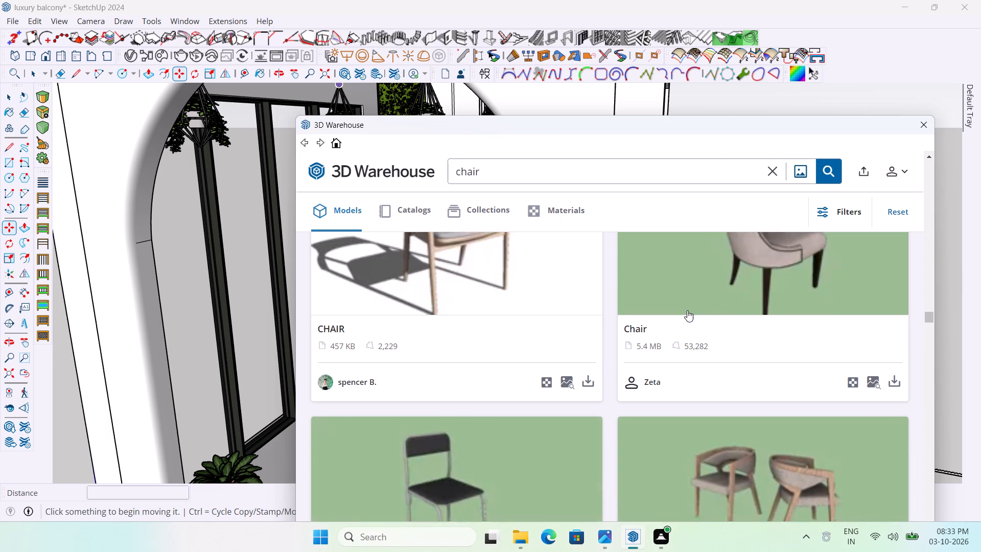
pyautogui.scroll(-11, 687, 310)
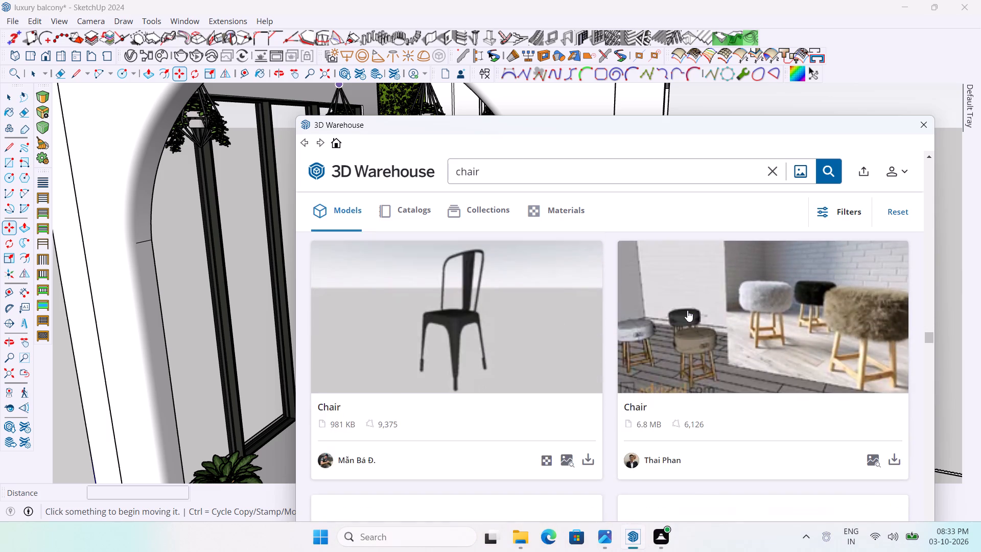
pyautogui.scroll(-11, 687, 310)
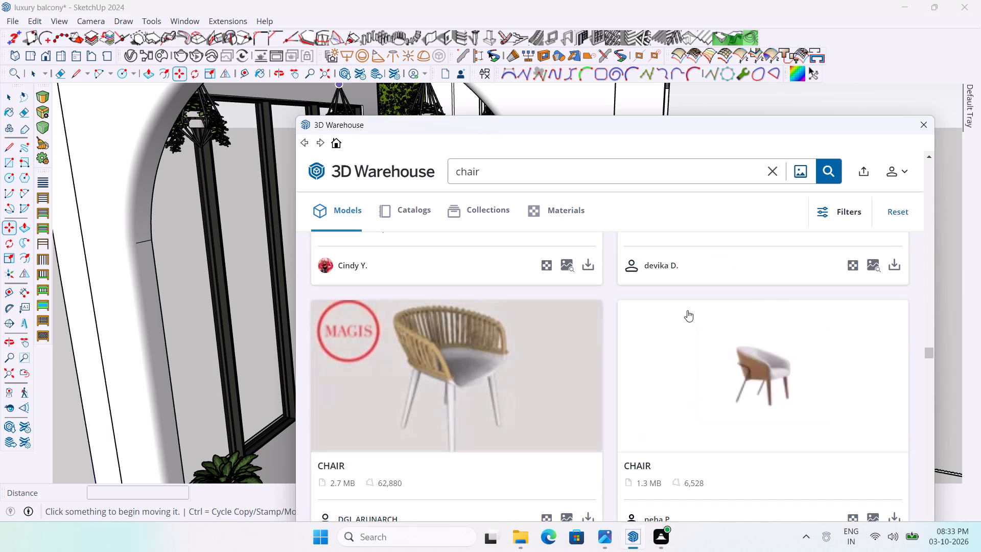
pyautogui.scroll(-2, 687, 310)
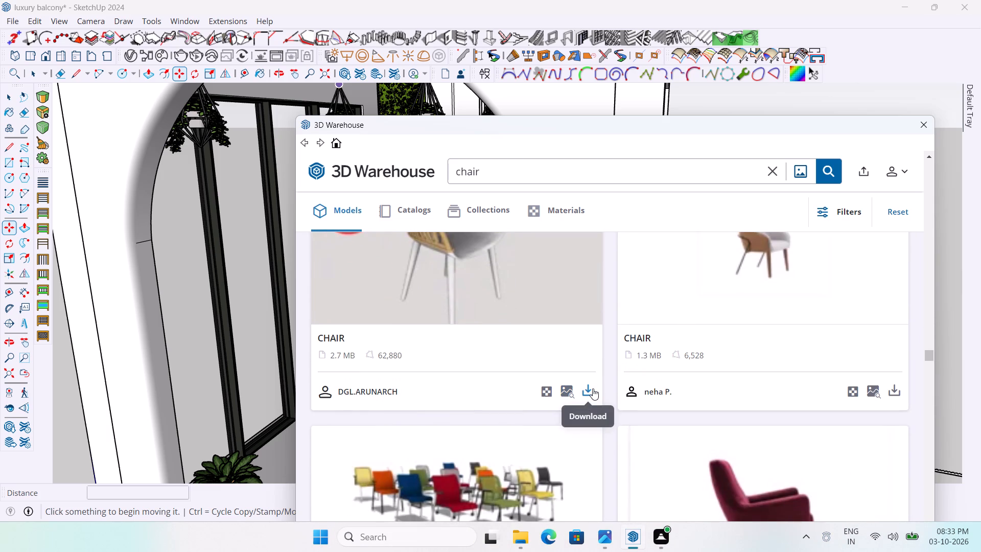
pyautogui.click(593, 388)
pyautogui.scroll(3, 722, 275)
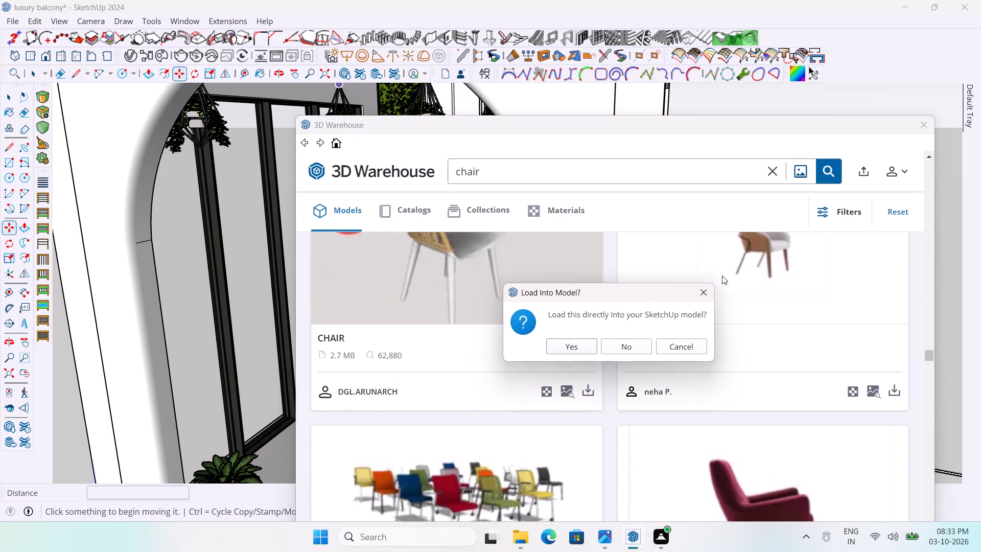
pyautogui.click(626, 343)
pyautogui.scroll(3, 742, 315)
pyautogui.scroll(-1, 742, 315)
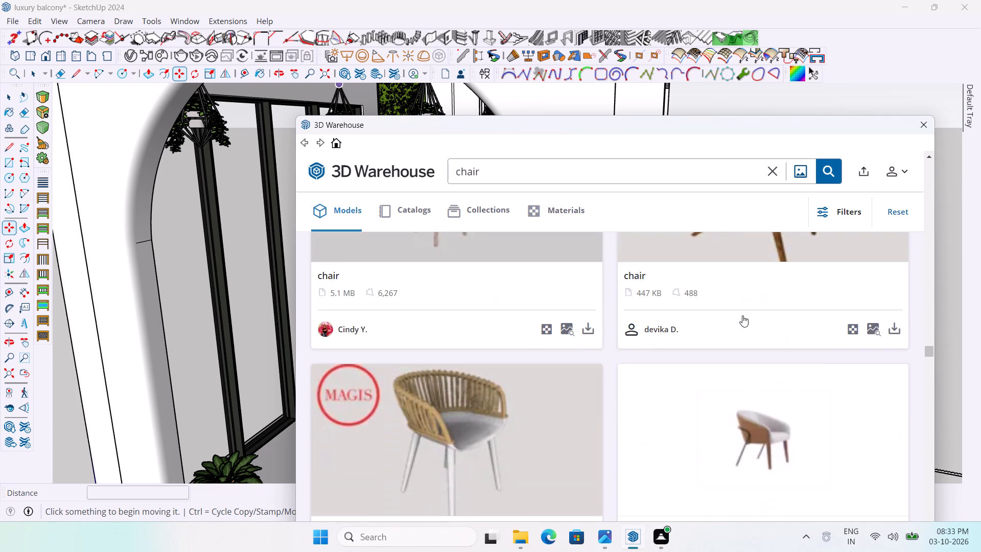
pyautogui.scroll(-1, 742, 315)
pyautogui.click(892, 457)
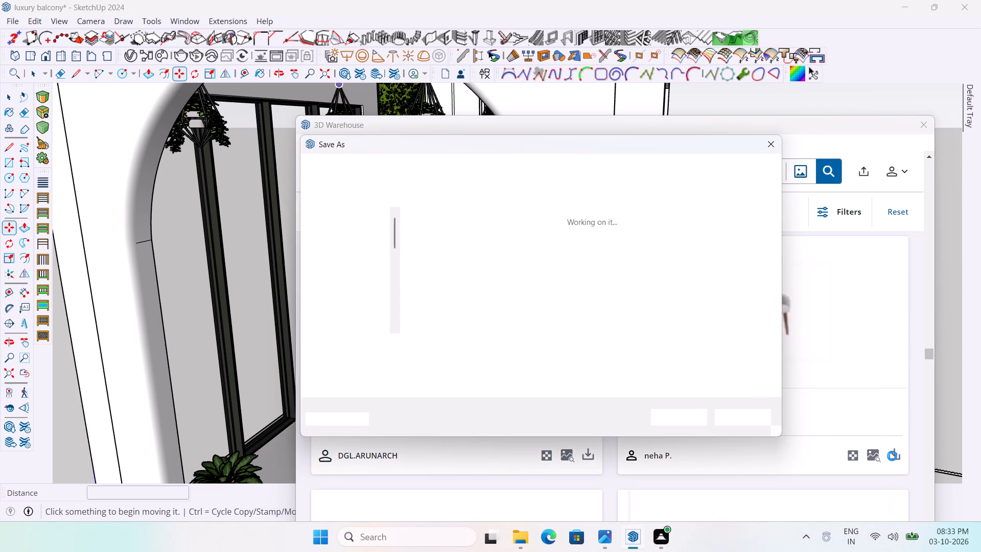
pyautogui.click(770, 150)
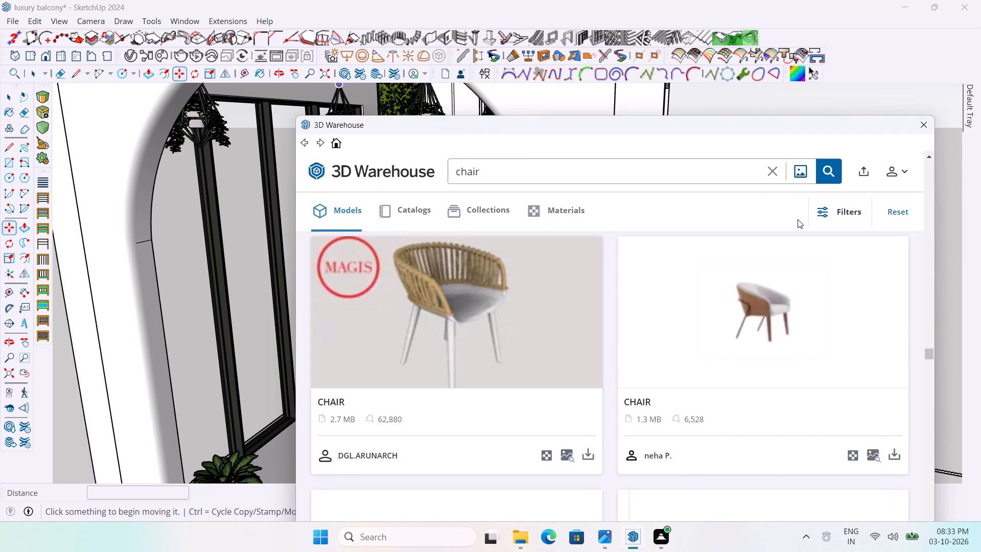
# Load the 1.3 MB curved-back CHAIR with tan shell and wooden legs directly into the model, placing it on open ground outside the balcony.
pyautogui.click(895, 450)
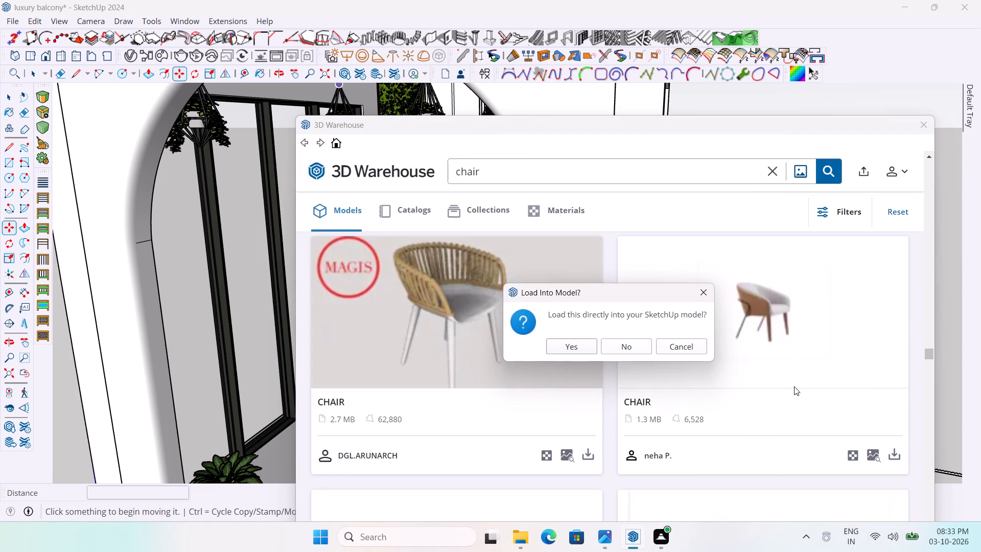
pyautogui.click(571, 348)
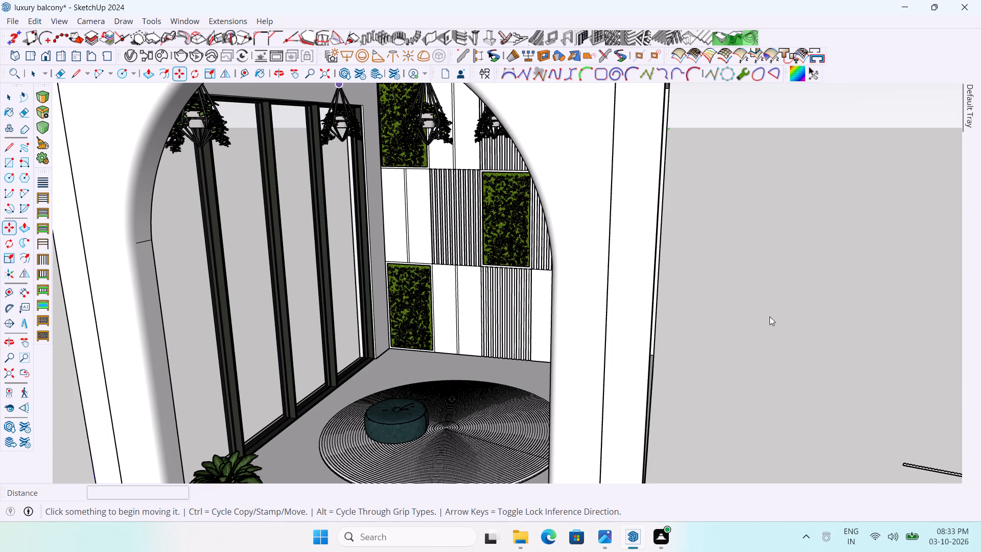
pyautogui.scroll(-4, 655, 296)
pyautogui.scroll(-9, 574, 267)
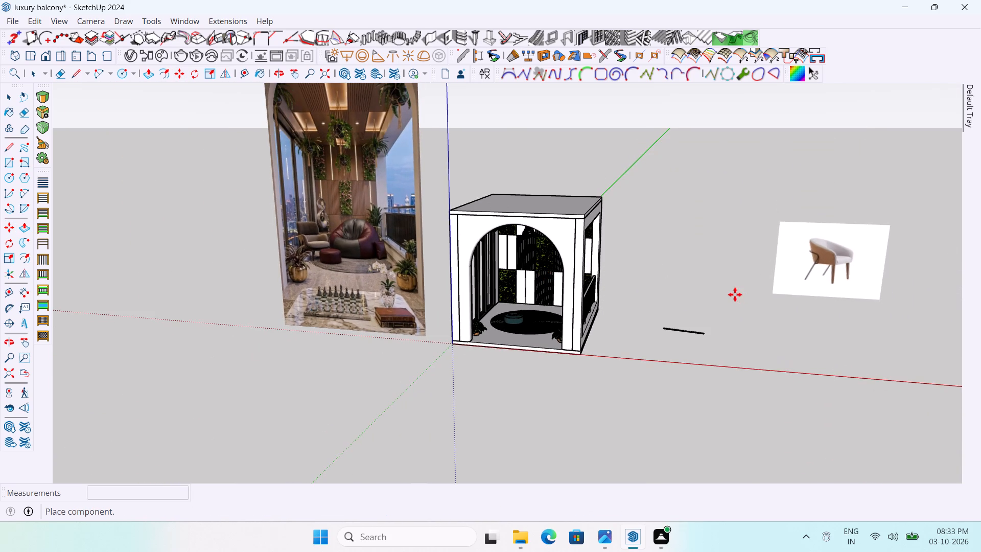
pyautogui.scroll(-5, 683, 300)
pyautogui.click(695, 287)
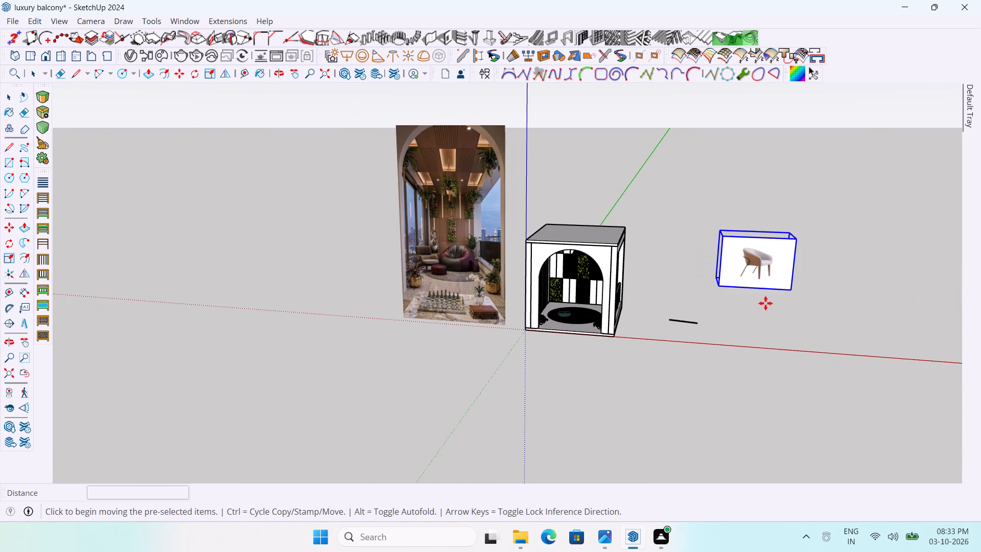
# Explode the imported chair component to separate the chair from its preview image board.
pyautogui.scroll(-3, 766, 304)
pyautogui.moveTo(804, 303); pyautogui.dragTo(377, 264, button='middle')
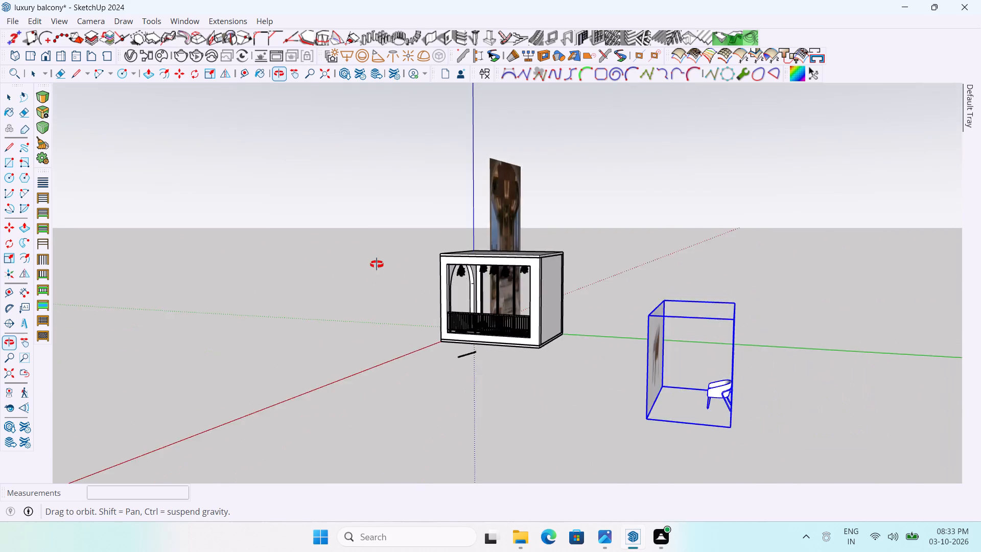
pyautogui.moveTo(377, 264); pyautogui.dragTo(429, 304, button='middle')
pyautogui.scroll(9, 851, 455)
pyautogui.moveTo(838, 443); pyautogui.dragTo(897, 396, button='middle')
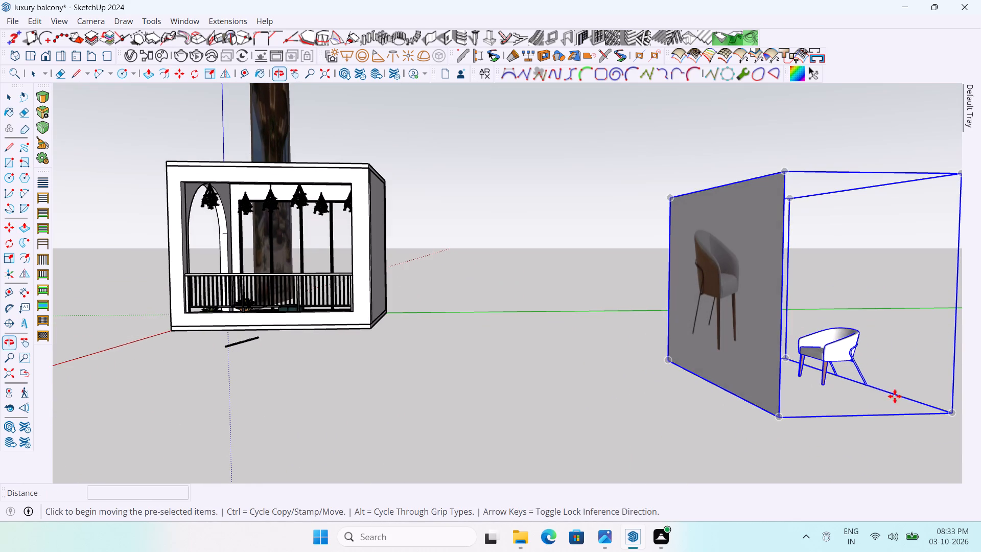
pyautogui.rightClick(767, 354)
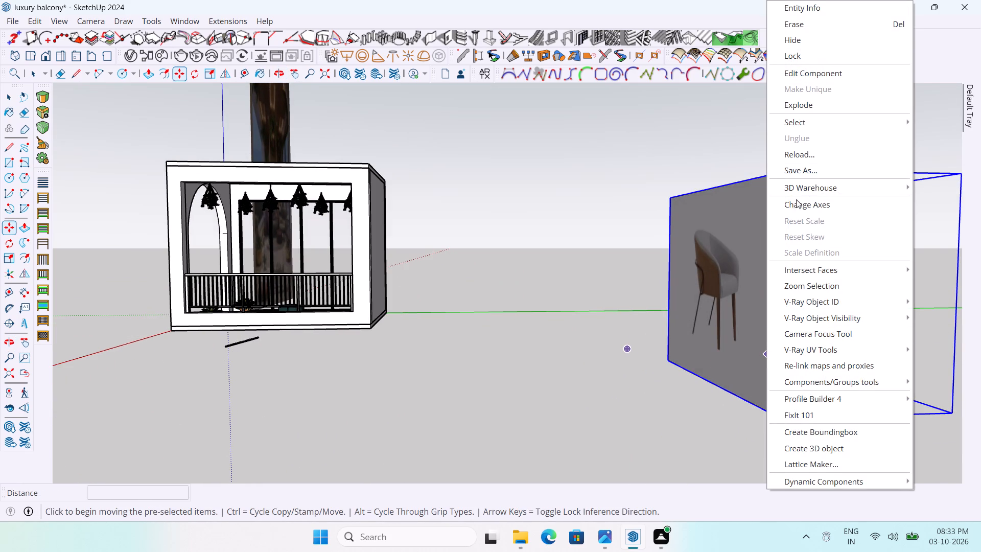
pyautogui.click(810, 112)
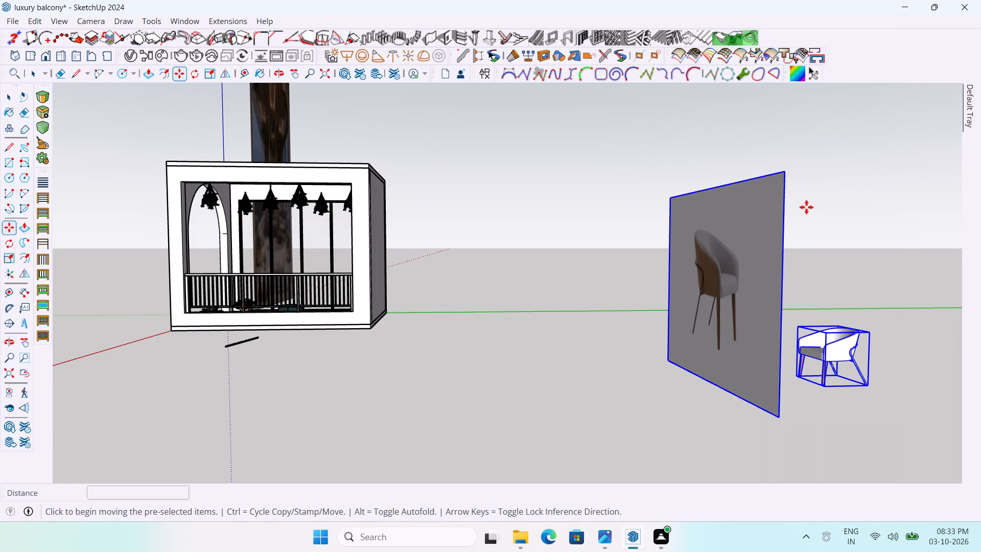
# Delete the preview image board beside the curved-back armchair, keeping the chair itself.
pyautogui.press('s')
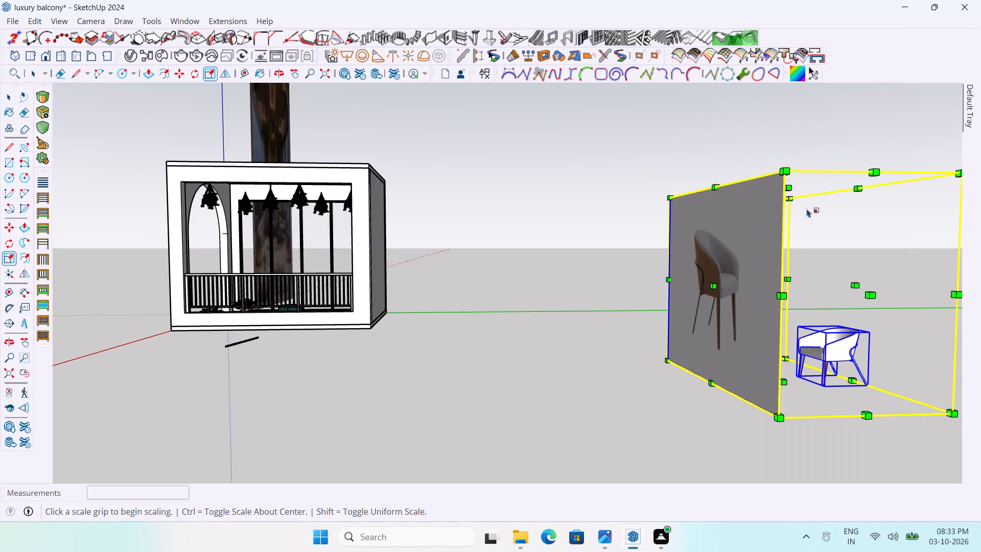
pyautogui.click(633, 240)
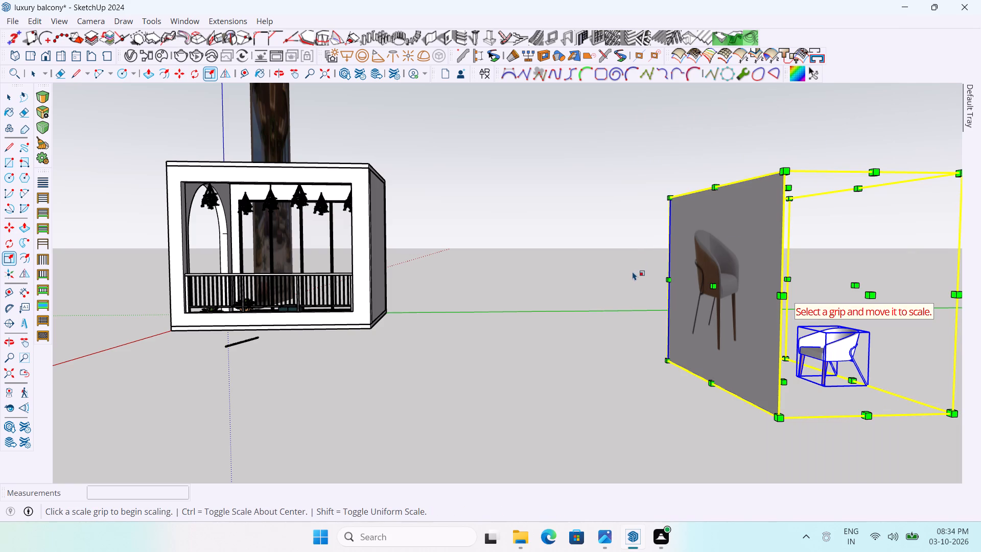
pyautogui.click(633, 271)
pyautogui.press('Escape')
pyautogui.moveTo(636, 273); pyautogui.dragTo(684, 280)
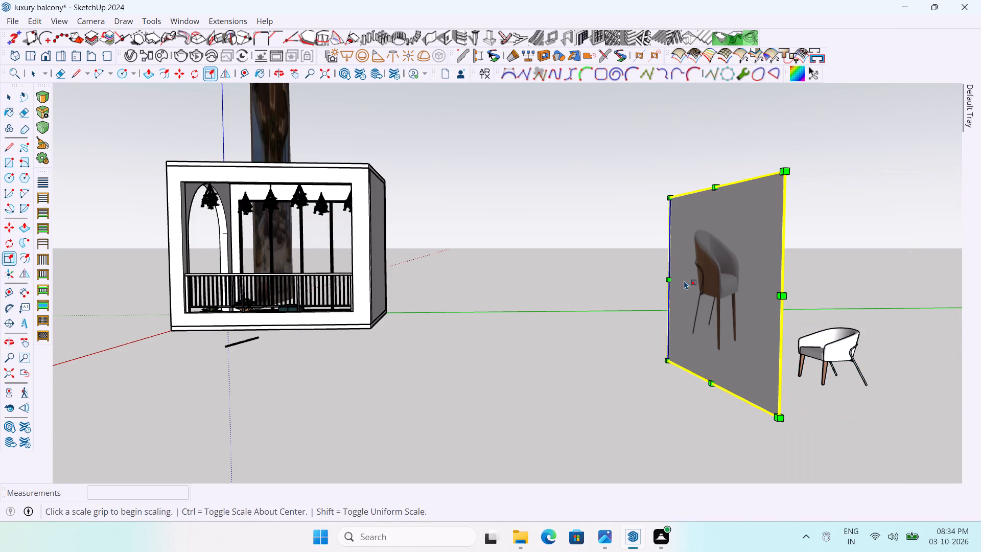
pyautogui.press('Delete')
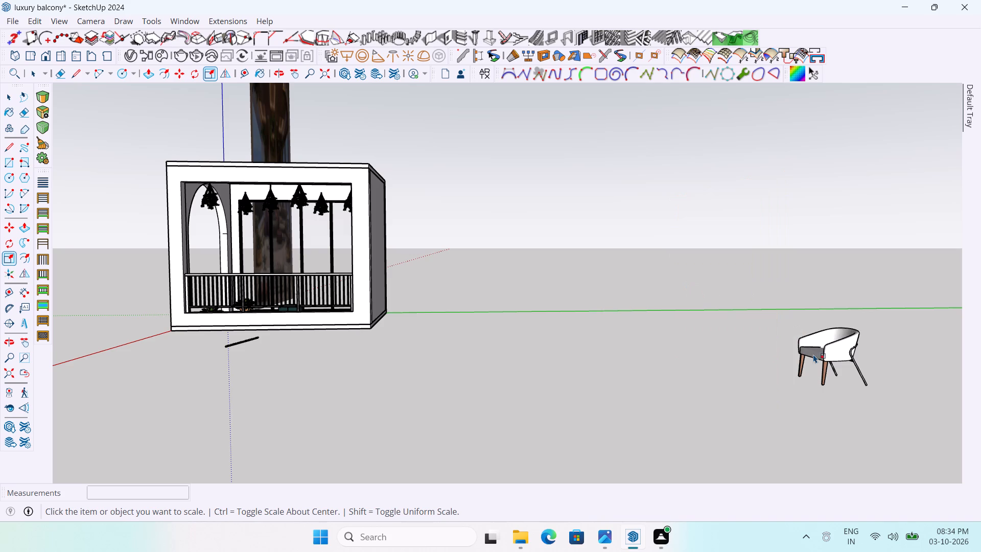
# Move the curved-back armchair from the open ground onto the balcony floor, just inside the arched opening beside the potted plant.
pyautogui.moveTo(705, 422); pyautogui.dragTo(830, 487, button='middle')
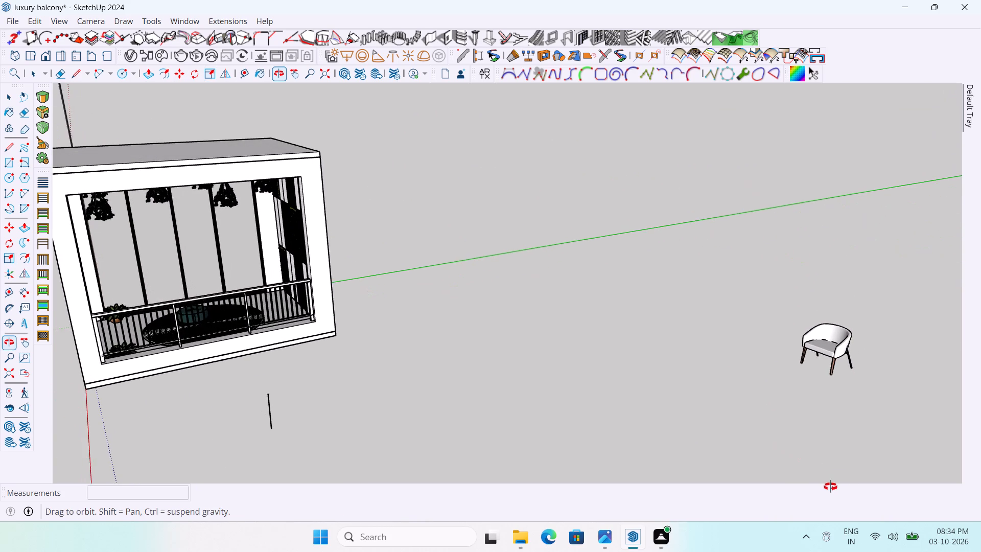
pyautogui.moveTo(830, 487); pyautogui.dragTo(832, 488, button='middle')
pyautogui.click(832, 353)
pyautogui.scroll(2, 821, 364)
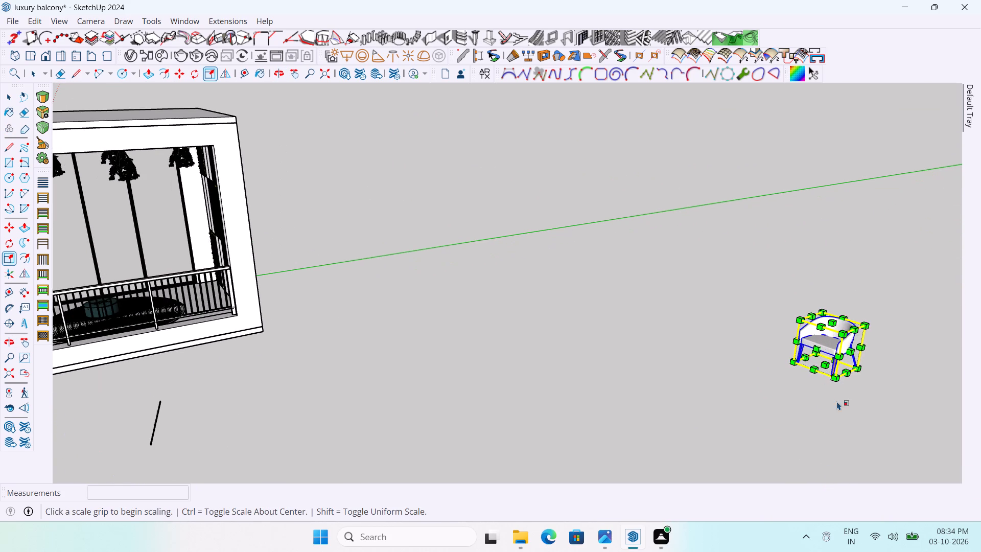
pyautogui.press('m')
pyautogui.scroll(2, 805, 399)
pyautogui.click(788, 356)
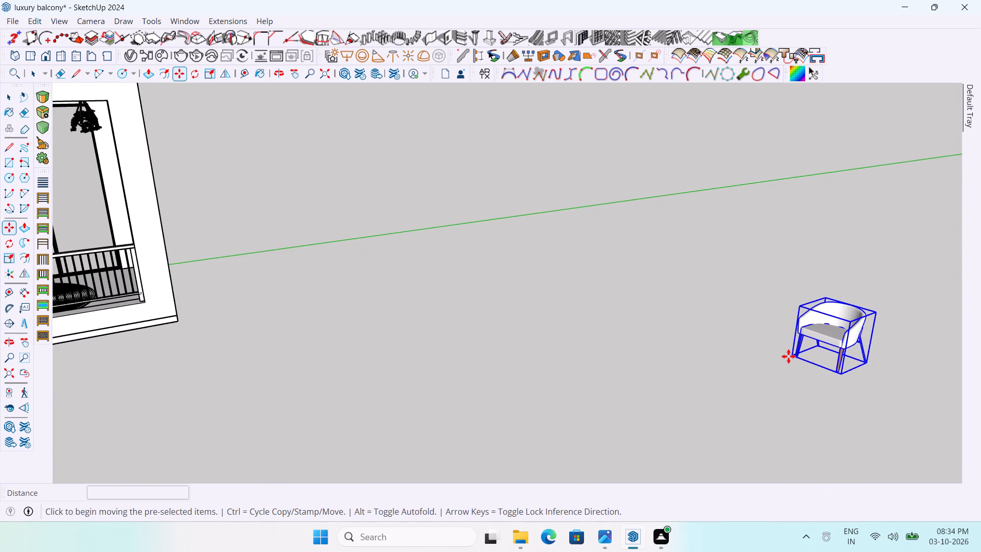
pyautogui.scroll(-10, 797, 351)
pyautogui.scroll(3, 468, 310)
pyautogui.moveTo(464, 309); pyautogui.dragTo(485, 317, button='middle')
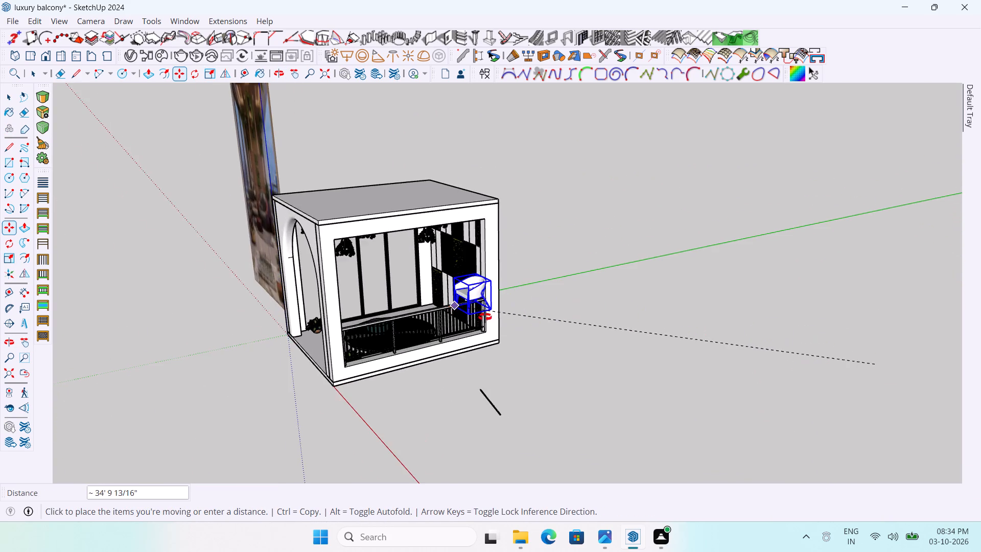
pyautogui.moveTo(485, 317); pyautogui.dragTo(777, 294, button='middle')
pyautogui.scroll(4, 379, 468)
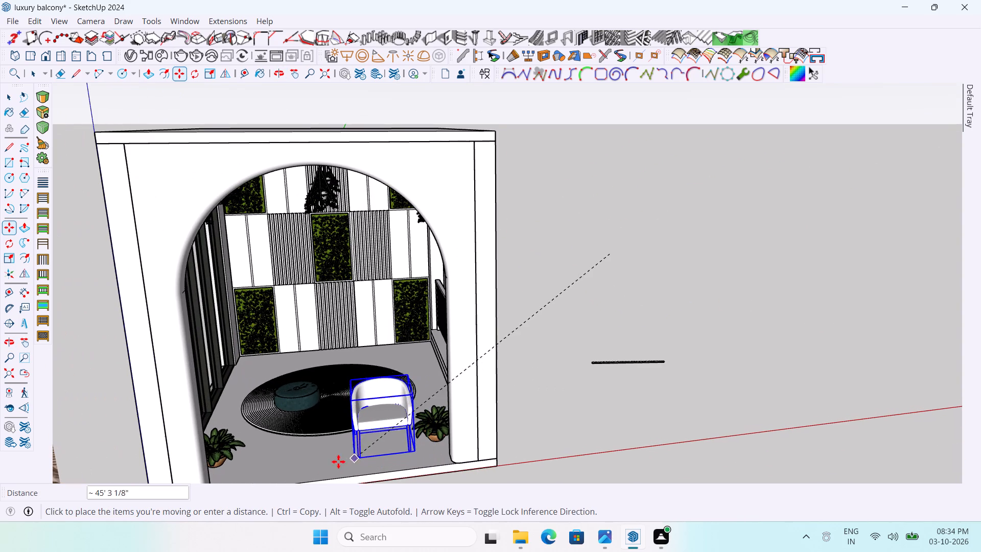
pyautogui.click(336, 465)
# Rotate the armchair about 43 degrees on the floor plane around its front leg corner.
pyautogui.scroll(-4, 549, 309)
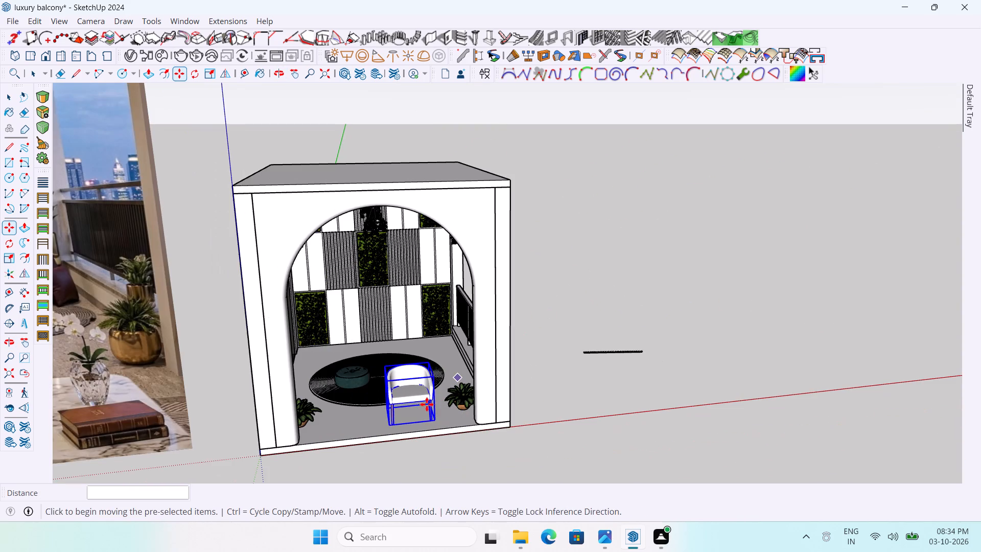
pyautogui.moveTo(426, 404); pyautogui.dragTo(476, 434, button='middle')
pyautogui.scroll(2, 465, 406)
pyautogui.scroll(-3, 539, 331)
pyautogui.scroll(4, 462, 427)
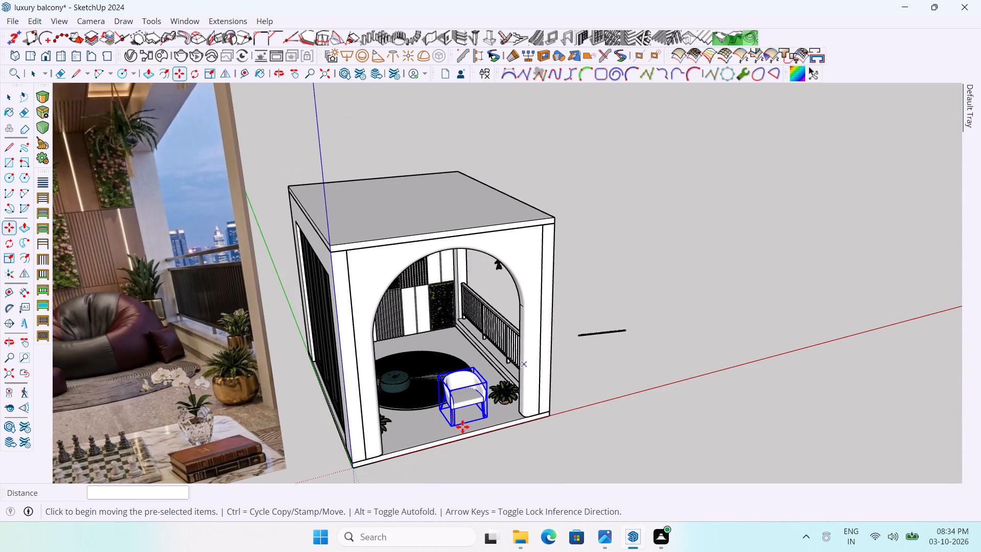
pyautogui.scroll(2, 462, 427)
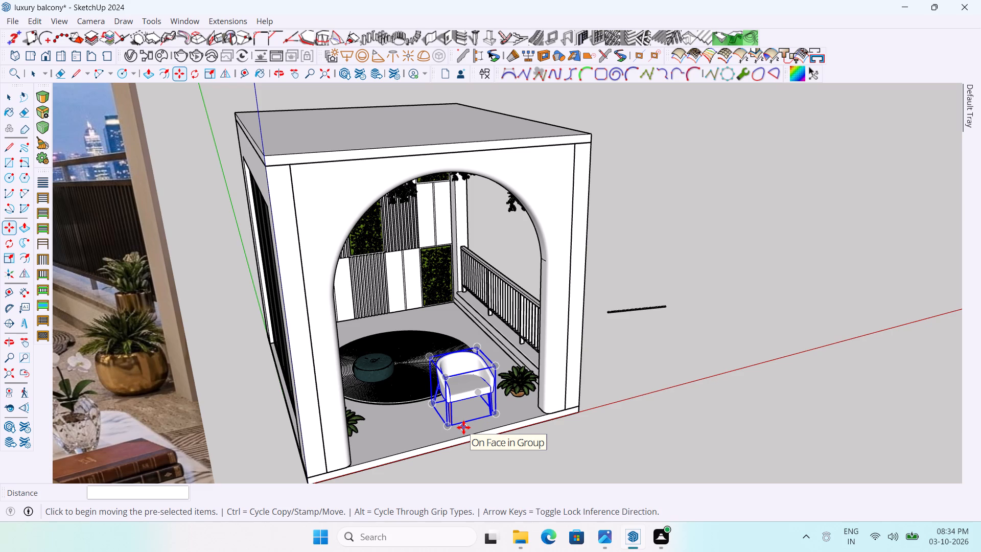
pyautogui.press('q')
pyautogui.scroll(2, 482, 422)
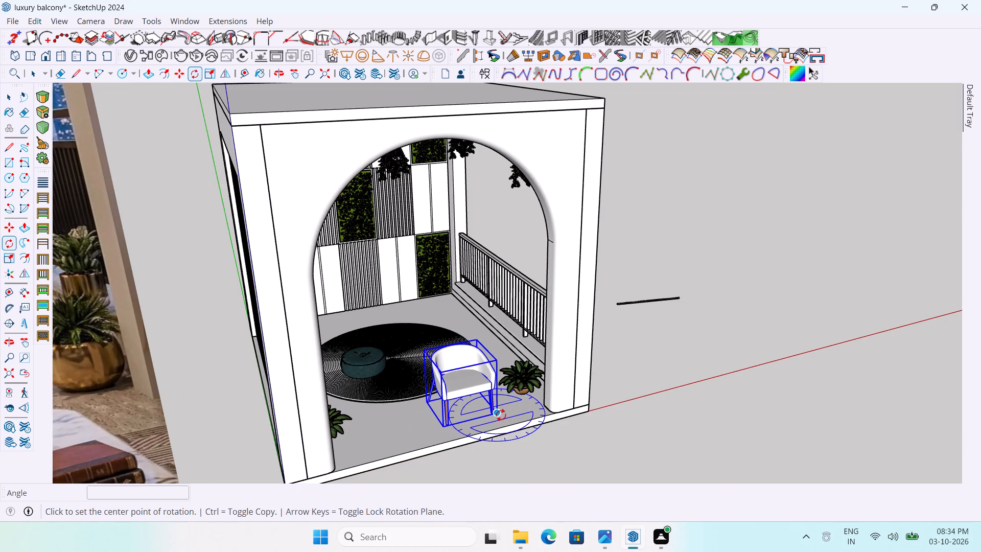
pyautogui.click(502, 414)
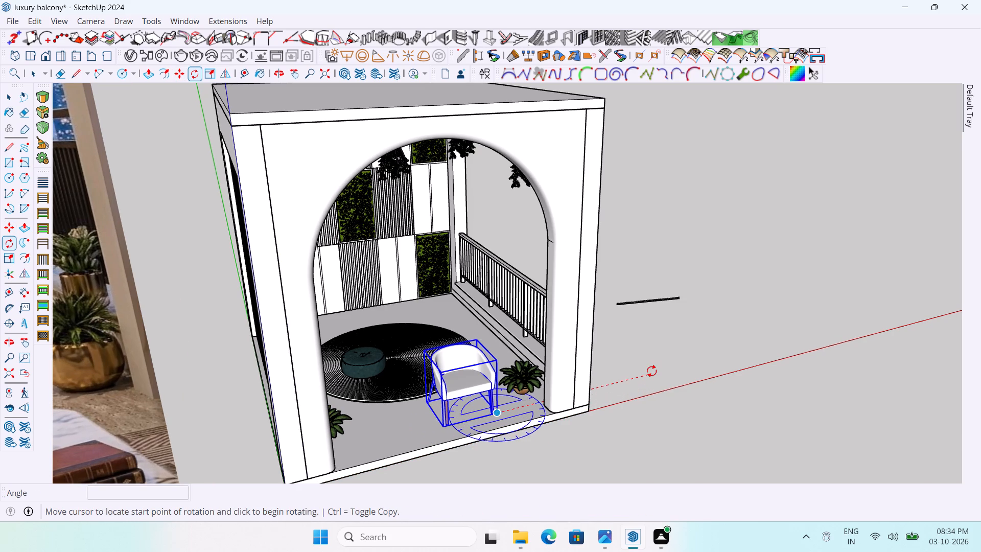
pyautogui.click(651, 371)
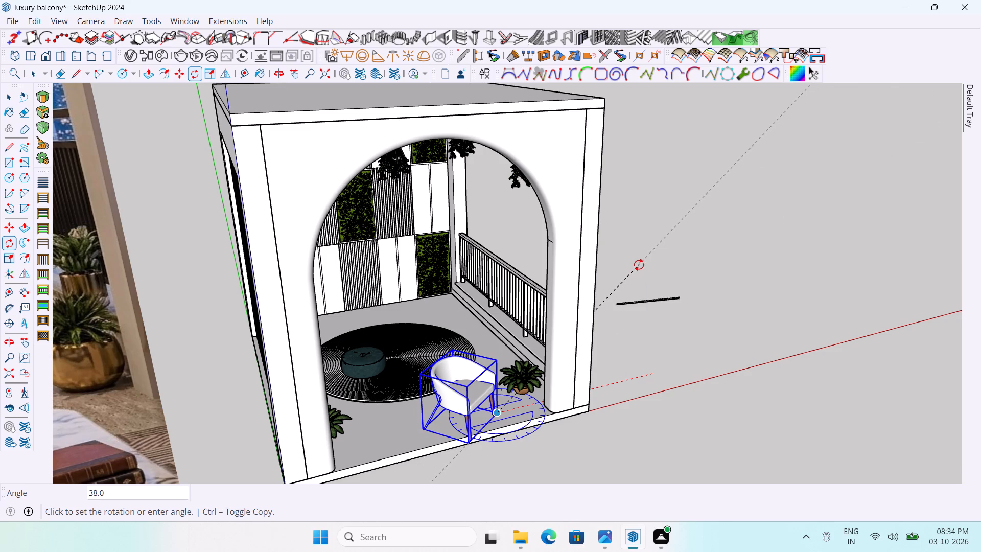
pyautogui.click(640, 219)
# Move the armchair about 9' 6" across the floor to the rug's edge behind the pouf, near the dark-framed glazing.
pyautogui.scroll(-3, 640, 218)
pyautogui.scroll(4, 524, 414)
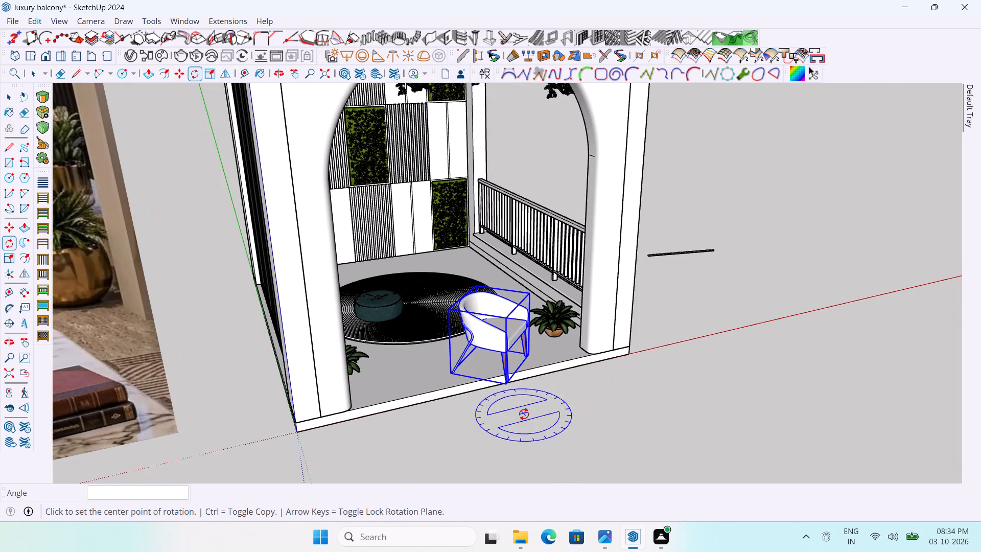
pyautogui.press('m')
pyautogui.scroll(8, 521, 414)
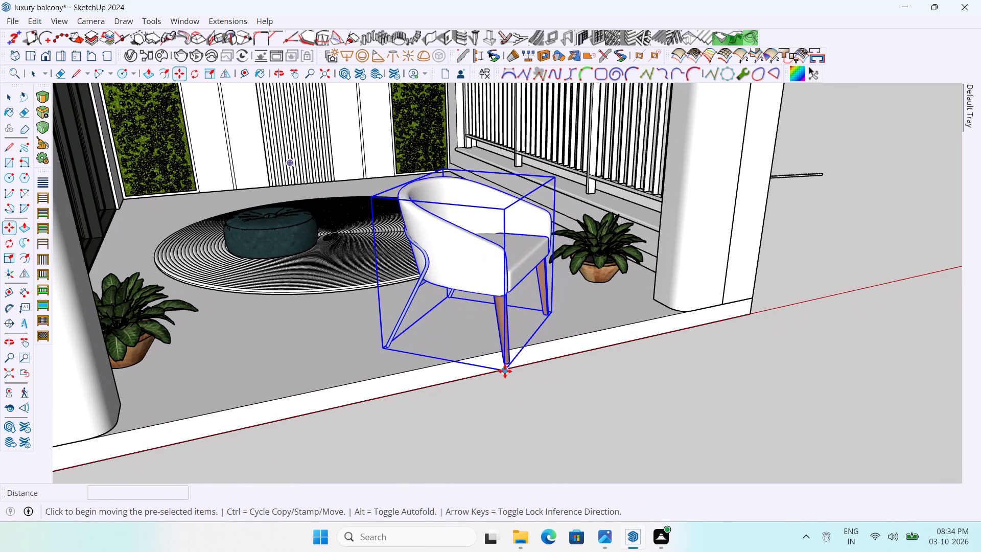
pyautogui.click(505, 371)
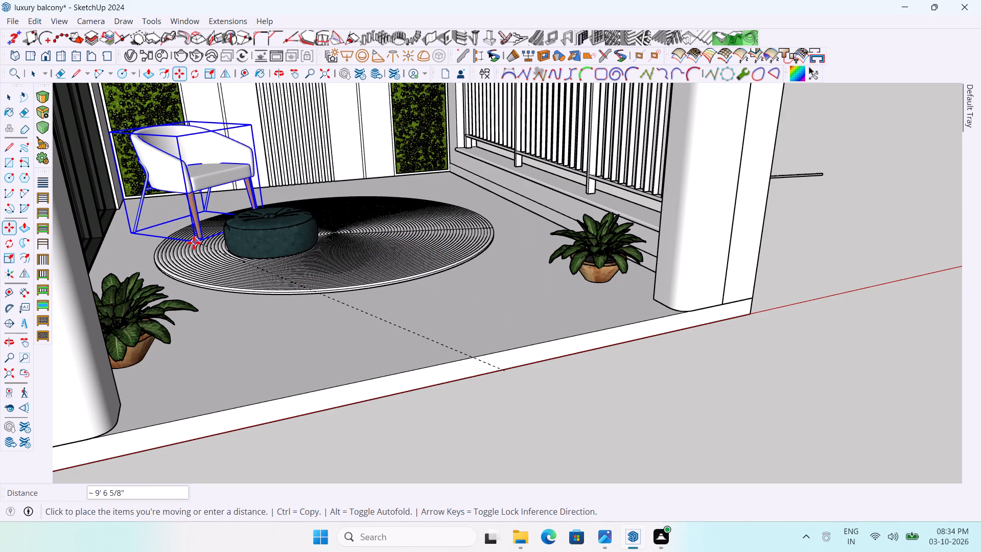
pyautogui.click(189, 246)
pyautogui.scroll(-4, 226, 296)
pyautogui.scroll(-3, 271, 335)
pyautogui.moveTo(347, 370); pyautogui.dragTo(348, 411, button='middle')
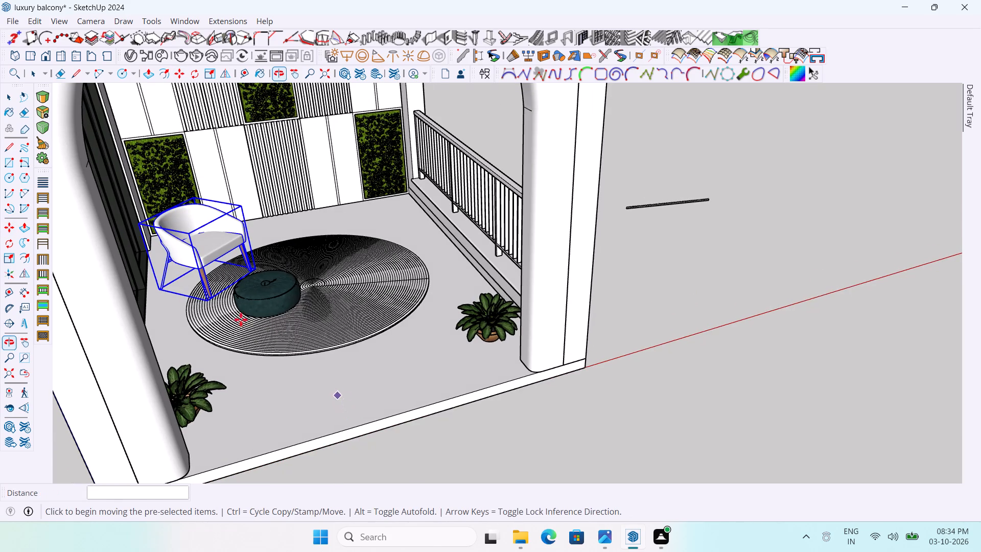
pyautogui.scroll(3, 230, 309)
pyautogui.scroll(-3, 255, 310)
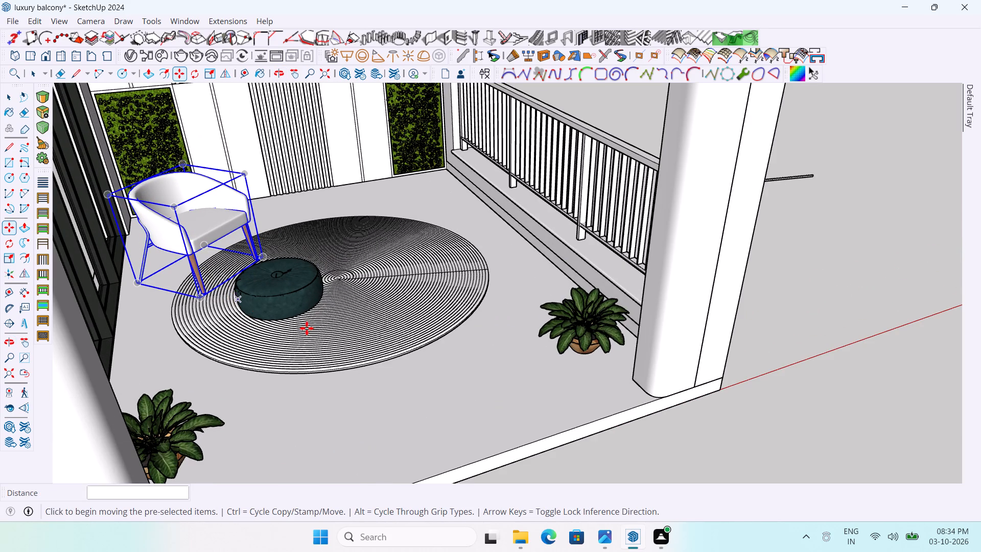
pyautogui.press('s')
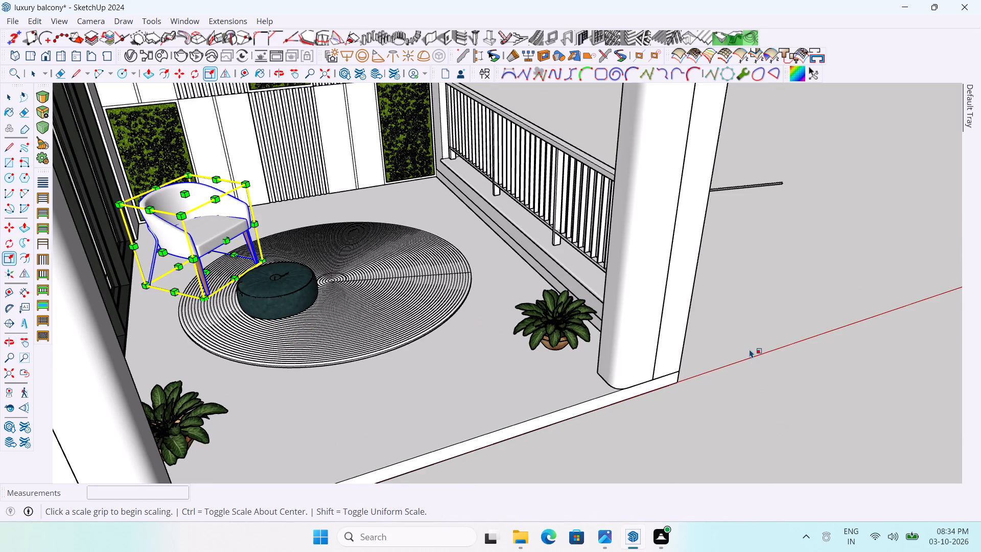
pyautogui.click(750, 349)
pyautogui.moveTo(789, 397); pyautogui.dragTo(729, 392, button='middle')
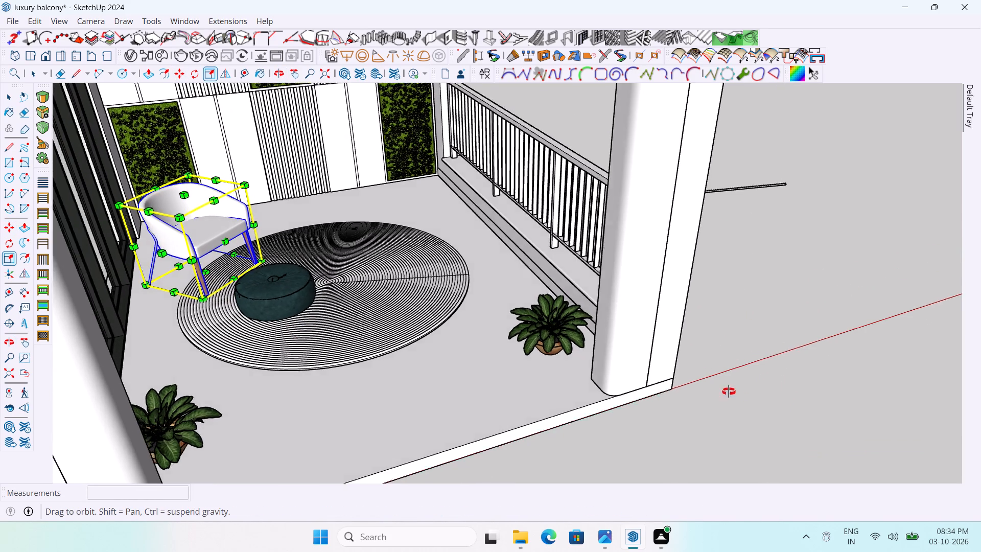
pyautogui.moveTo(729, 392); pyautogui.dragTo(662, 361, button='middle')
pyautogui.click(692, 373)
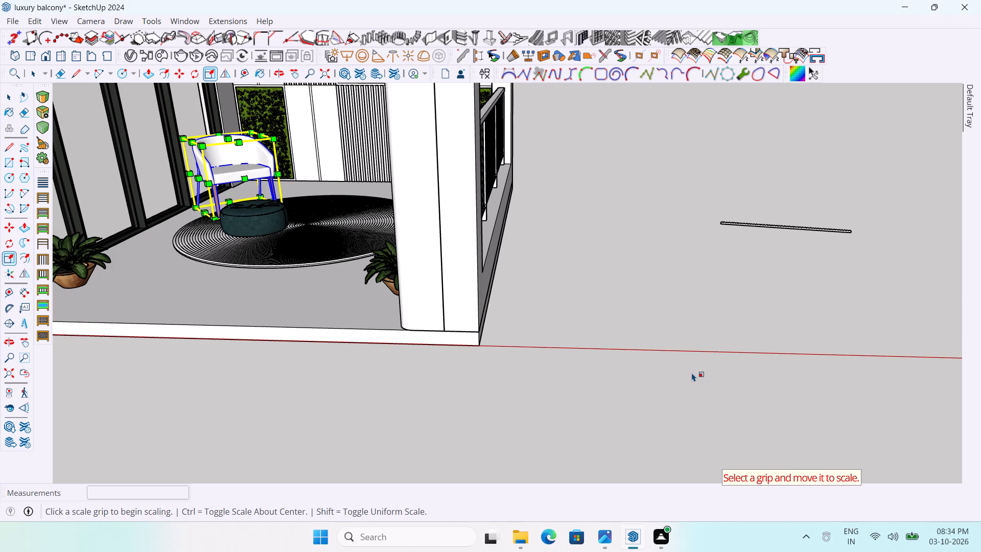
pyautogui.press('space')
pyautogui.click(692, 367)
# Scale the armchair vertically from its base, making it roughly a quarter taller.
pyautogui.scroll(-3, 692, 367)
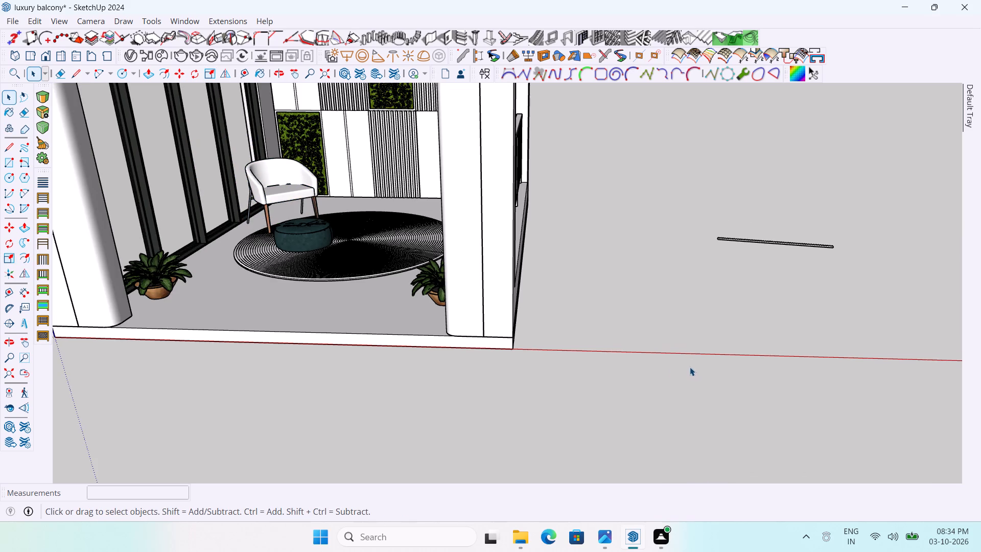
pyautogui.moveTo(690, 367); pyautogui.dragTo(764, 331, button='middle')
pyautogui.scroll(3, 263, 214)
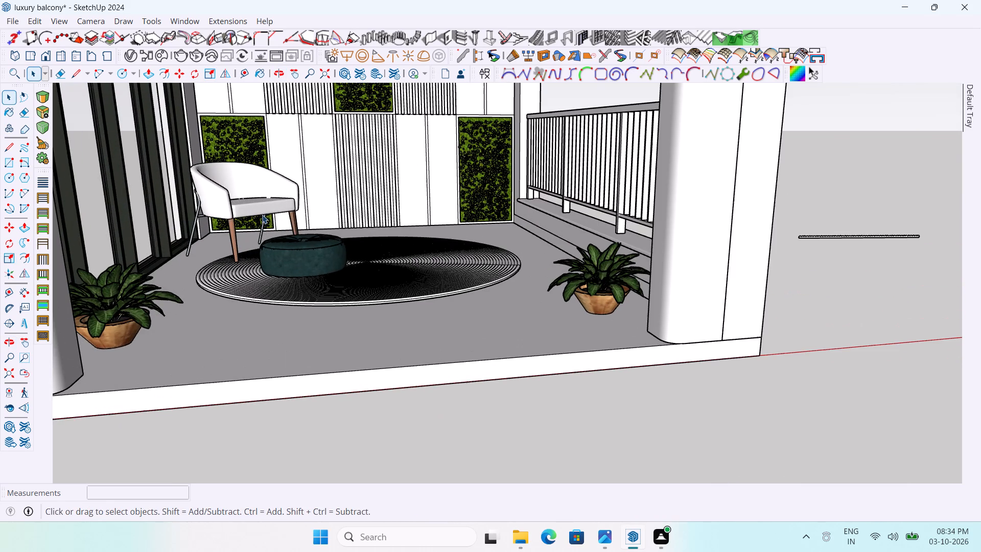
pyautogui.click(261, 209)
pyautogui.scroll(1, 209, 185)
pyautogui.scroll(-1, 212, 186)
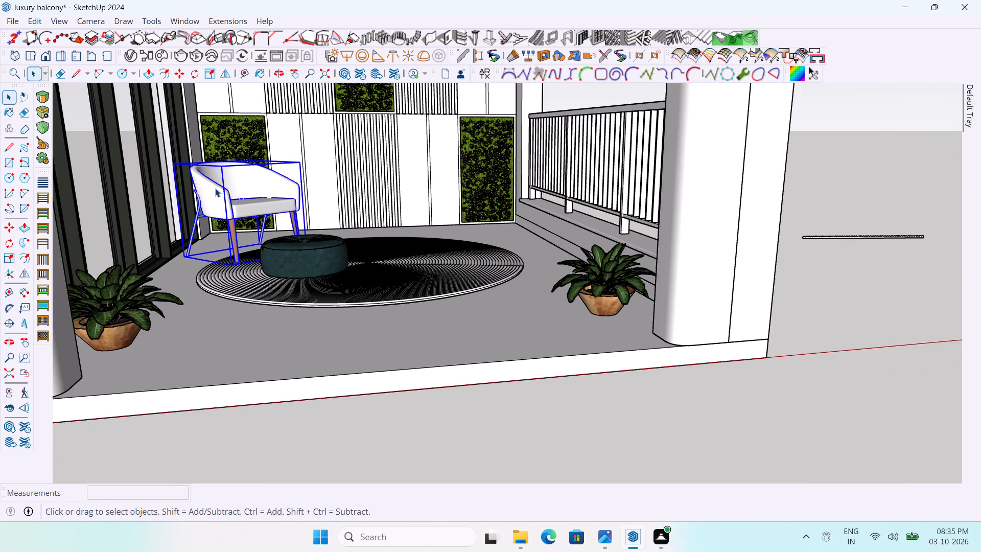
pyautogui.press('s')
pyautogui.scroll(1, 240, 146)
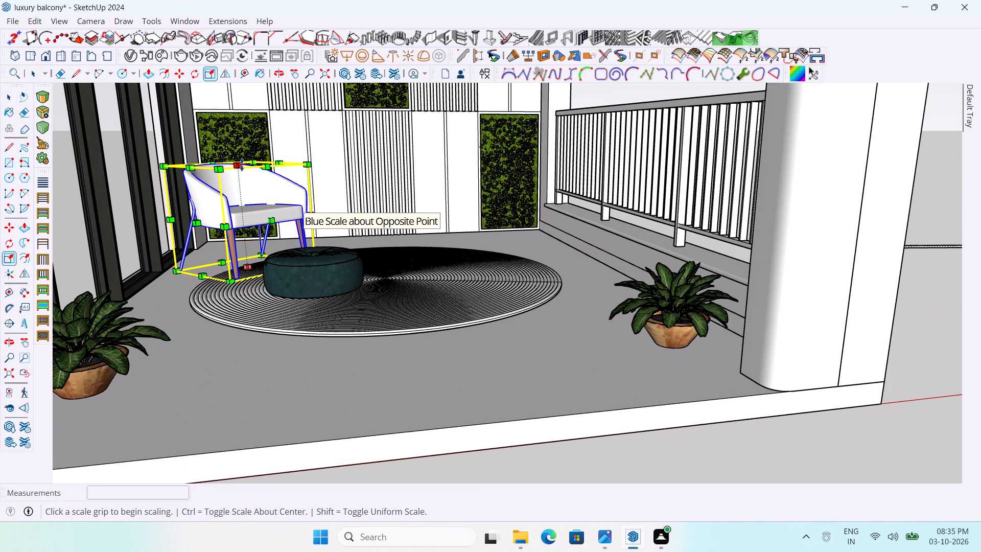
pyautogui.click(242, 165)
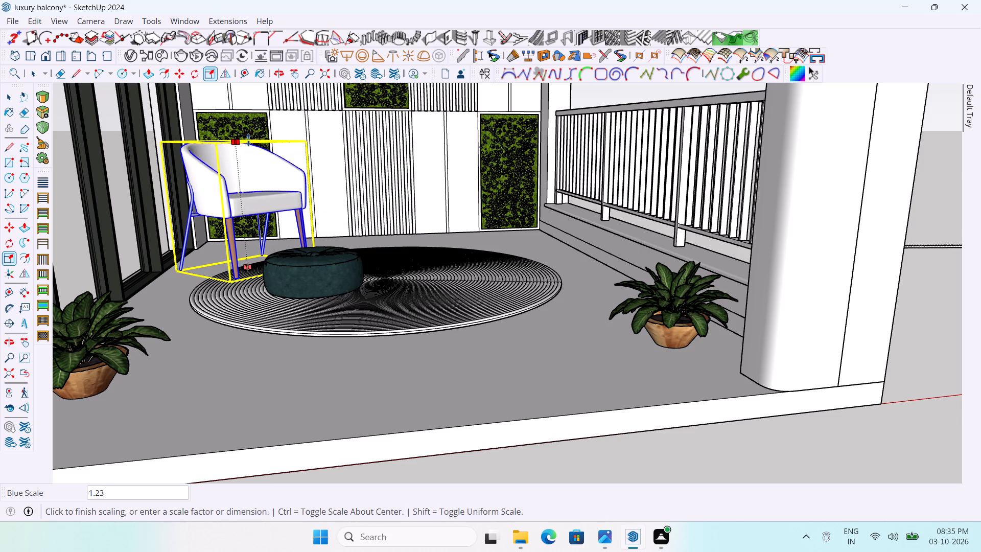
pyautogui.click(248, 136)
pyautogui.press('space')
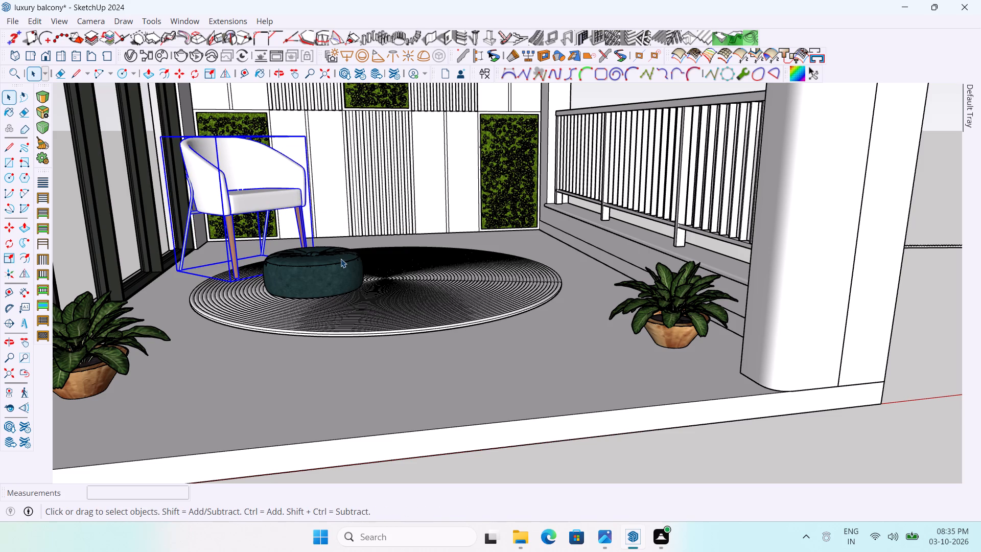
# Scale the round pouf vertically by about 1.50, leaving its base on the rug.
pyautogui.click(341, 259)
pyautogui.press('s')
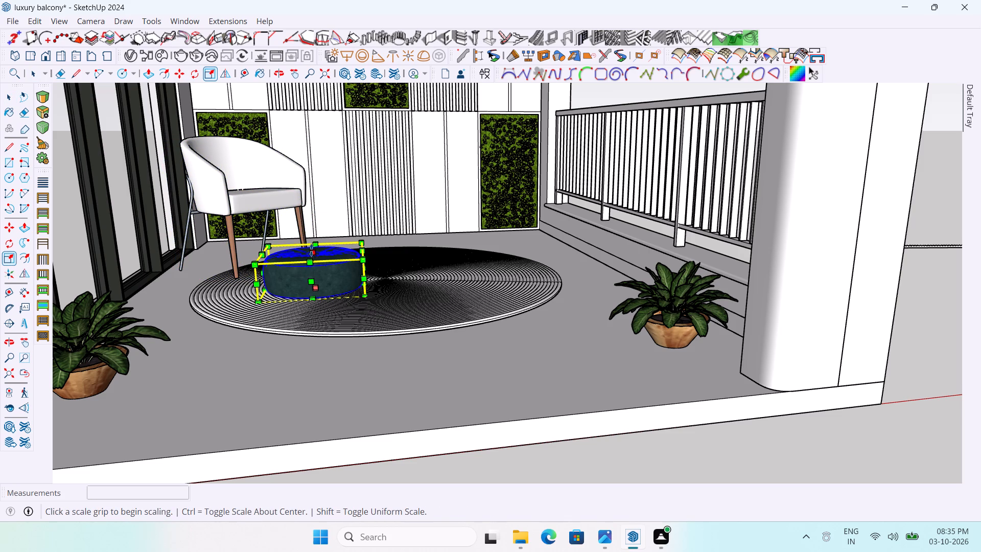
pyautogui.click(314, 251)
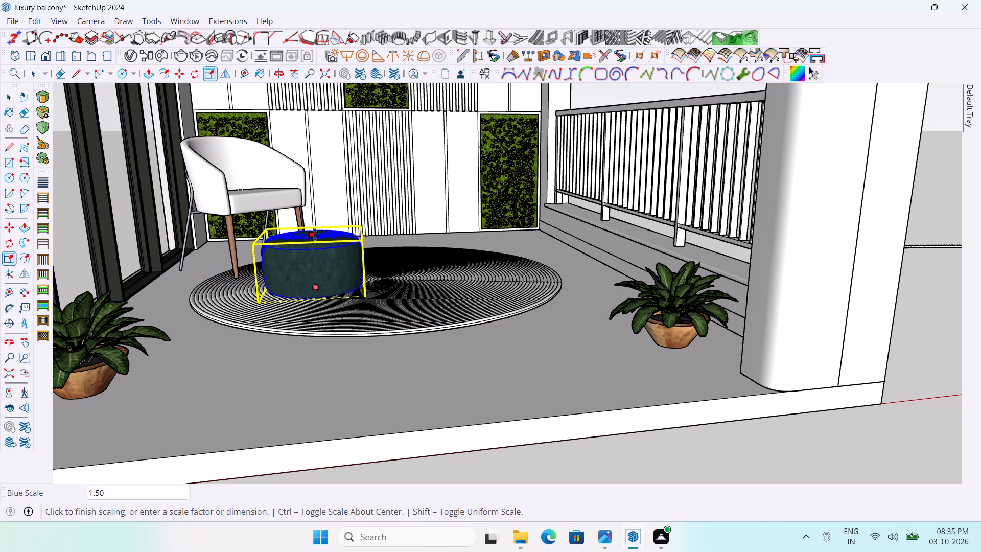
pyautogui.click(315, 235)
pyautogui.moveTo(352, 260); pyautogui.dragTo(342, 302, button='middle')
pyautogui.scroll(2, 361, 289)
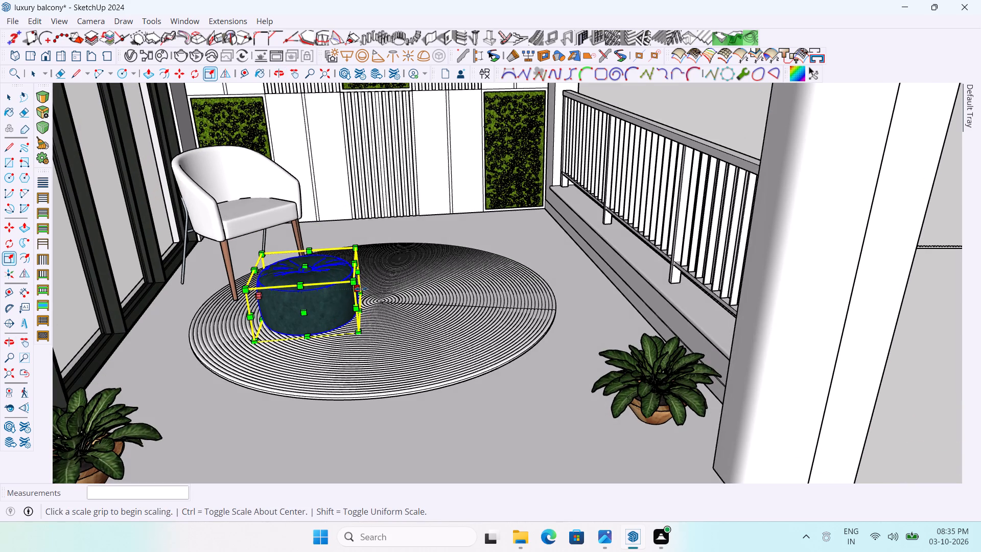
pyautogui.moveTo(369, 288); pyautogui.dragTo(304, 241, button='middle')
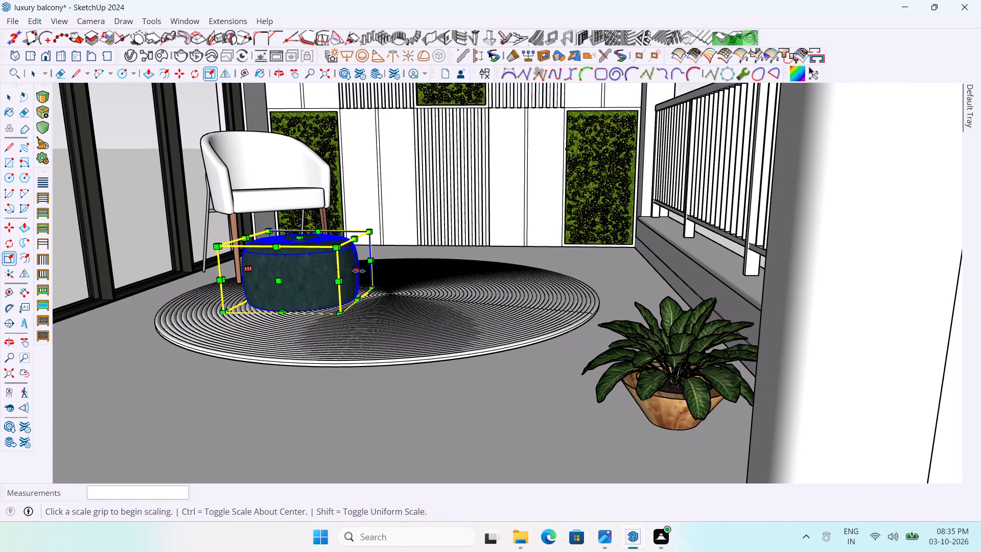
pyautogui.scroll(-9, 408, 273)
pyautogui.press('space')
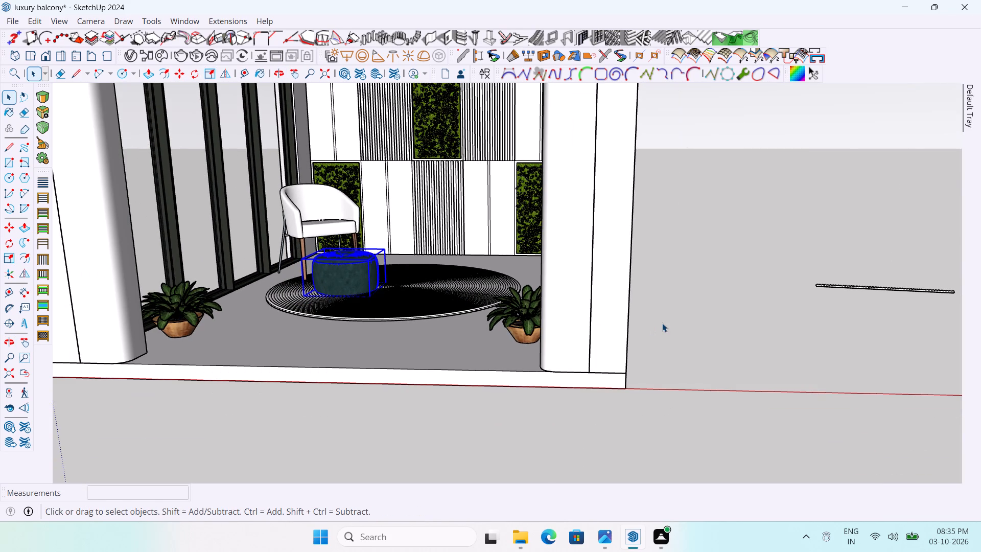
pyautogui.click(662, 323)
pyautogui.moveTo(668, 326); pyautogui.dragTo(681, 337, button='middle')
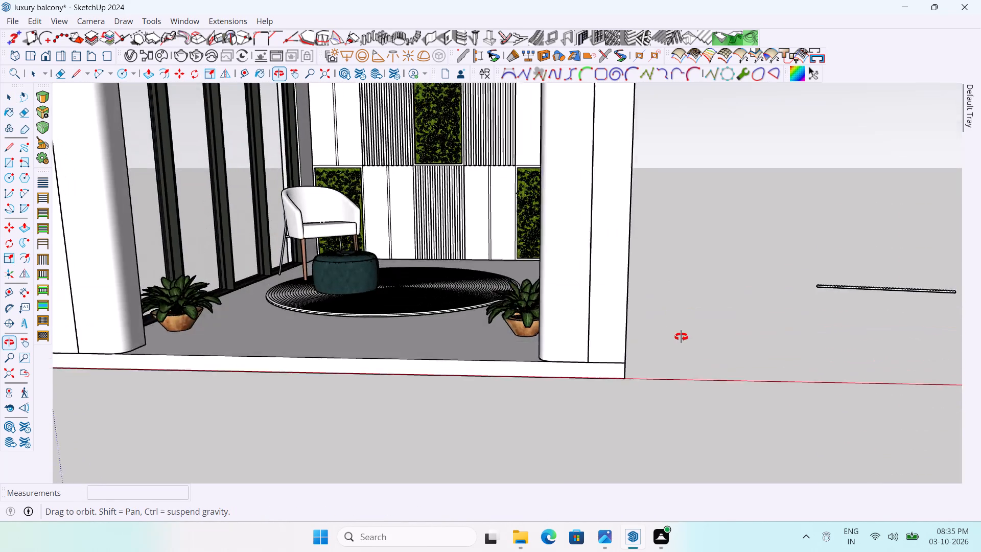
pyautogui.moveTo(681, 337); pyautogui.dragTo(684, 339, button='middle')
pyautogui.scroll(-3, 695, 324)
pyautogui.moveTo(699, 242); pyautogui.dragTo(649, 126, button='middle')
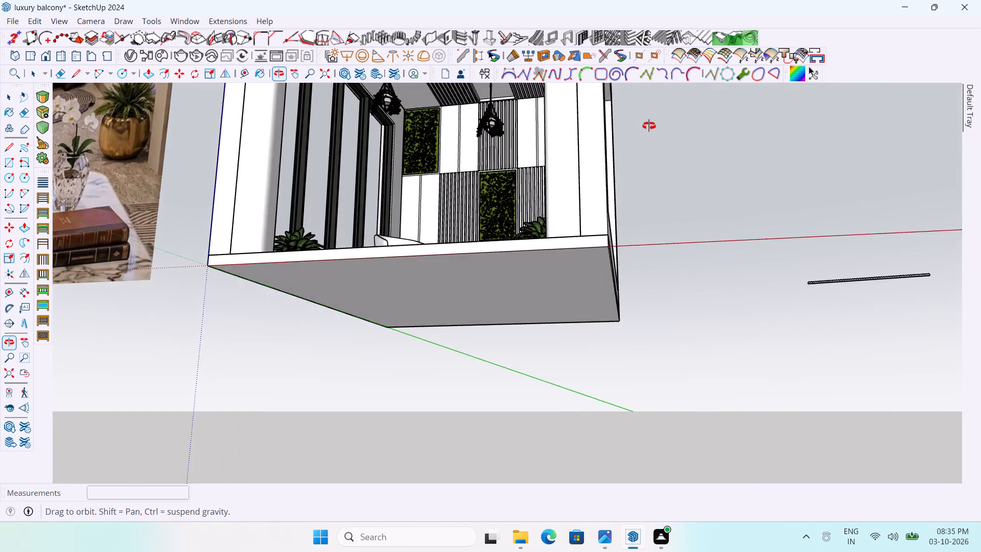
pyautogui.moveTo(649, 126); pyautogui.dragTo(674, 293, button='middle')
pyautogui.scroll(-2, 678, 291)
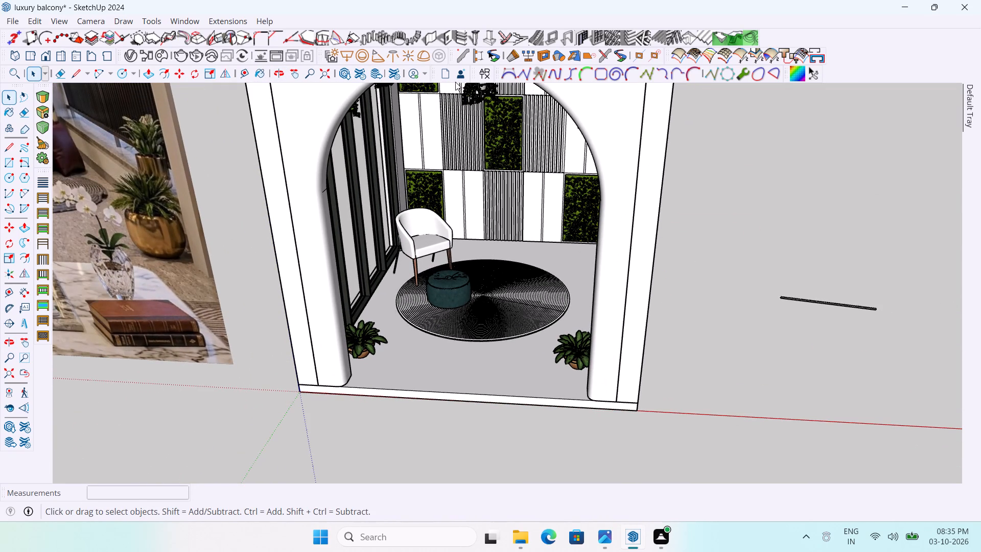
# Browse the 3D Warehouse search results for "chair" for a seat matching the reference image, and close the library.
pyautogui.click(340, 79)
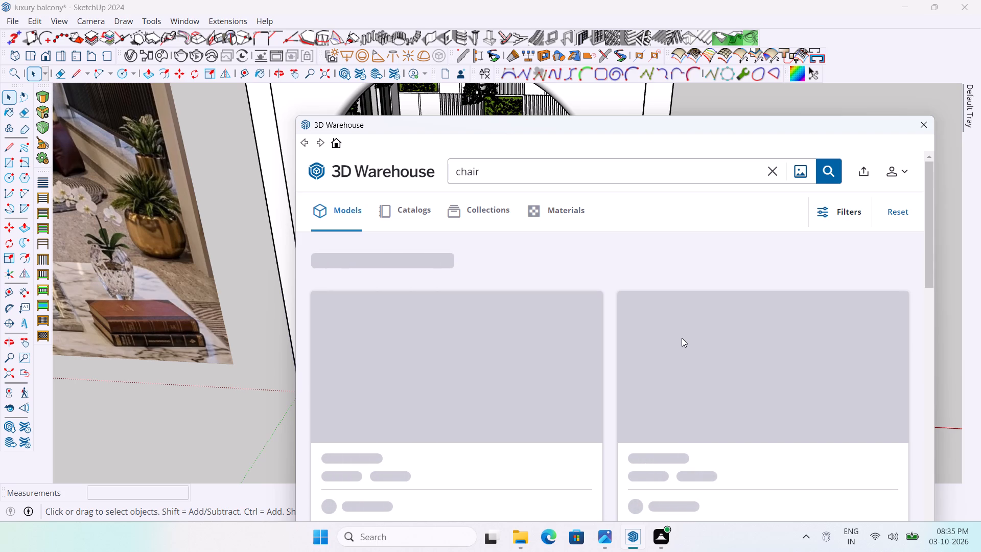
pyautogui.scroll(-2, 682, 338)
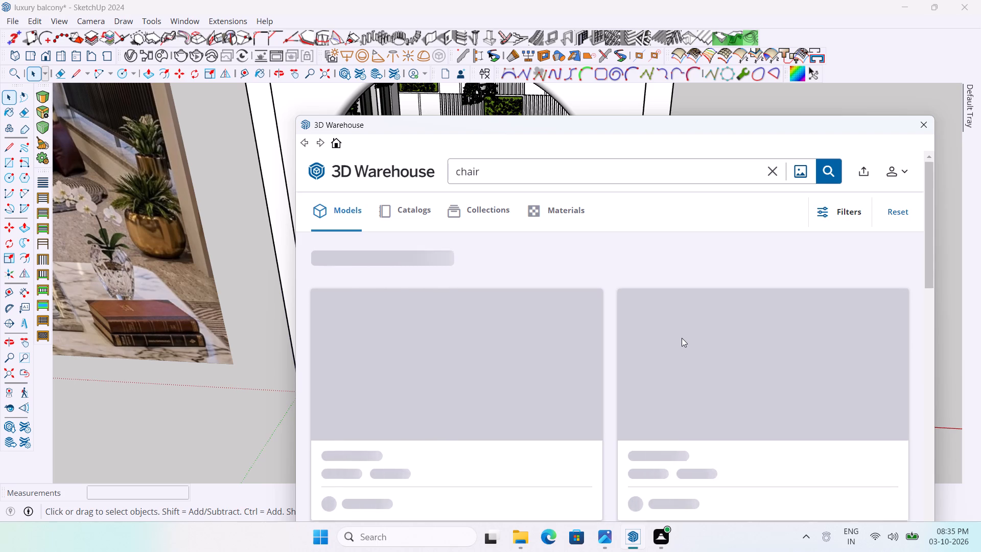
pyautogui.scroll(-3, 682, 338)
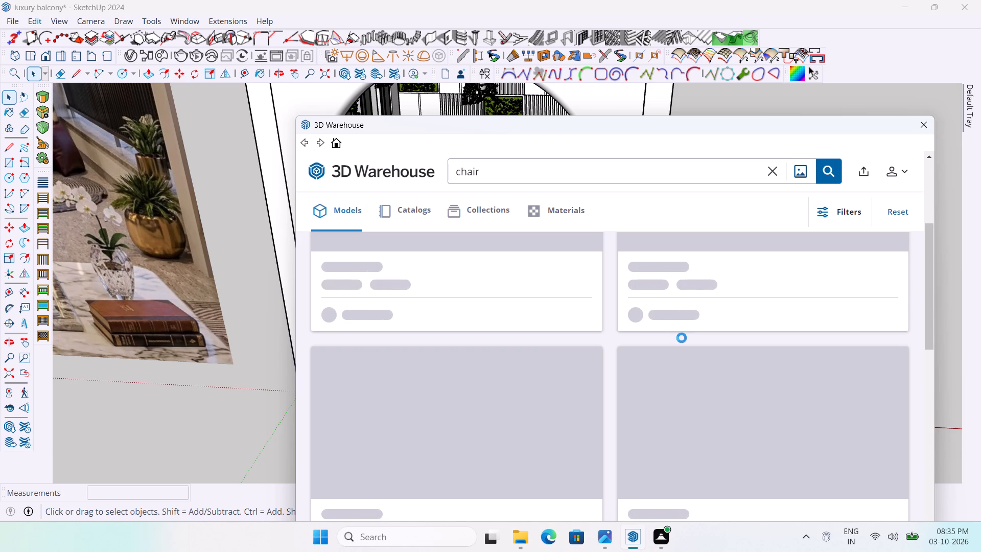
pyautogui.scroll(-11, 682, 338)
pyautogui.scroll(5, 682, 338)
pyautogui.scroll(-6, 682, 338)
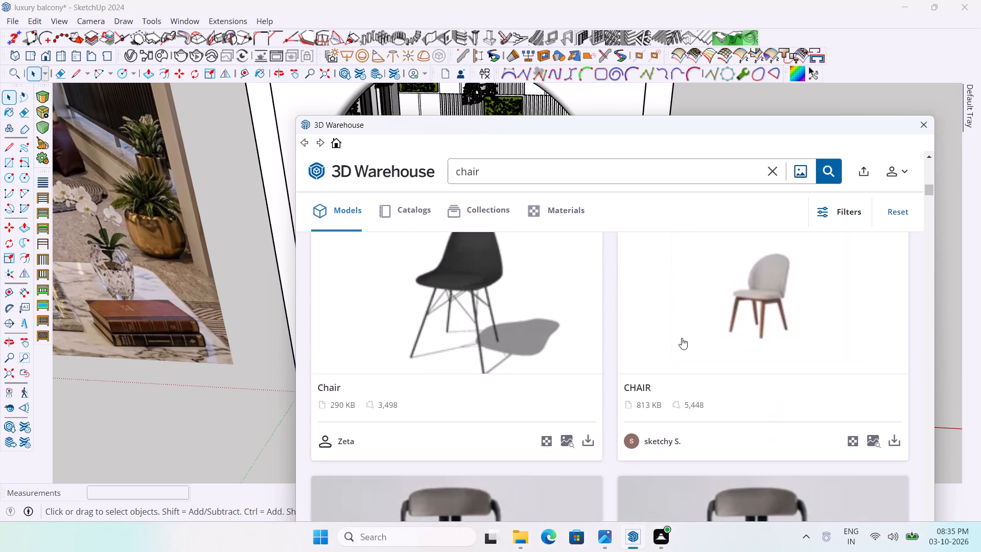
pyautogui.scroll(-13, 682, 338)
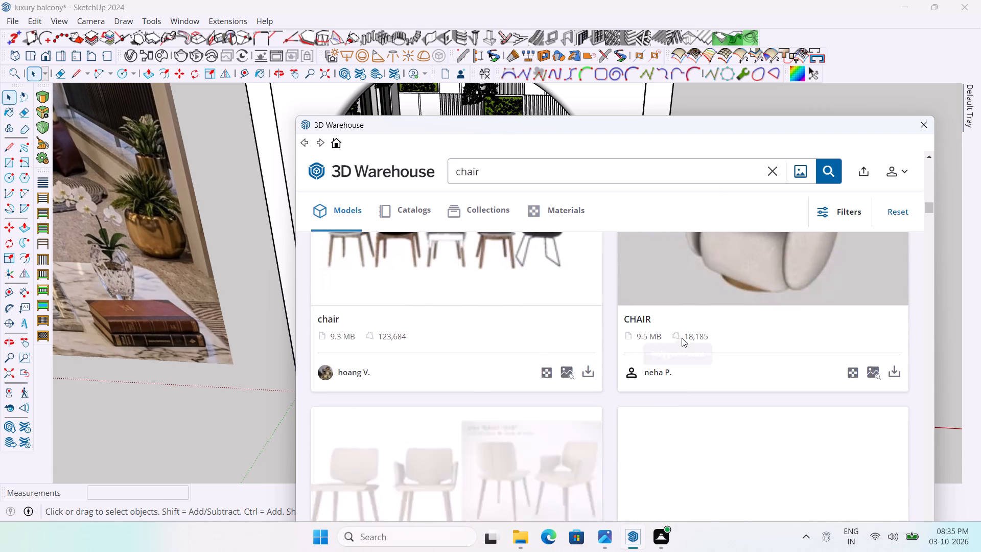
pyautogui.scroll(-10, 682, 338)
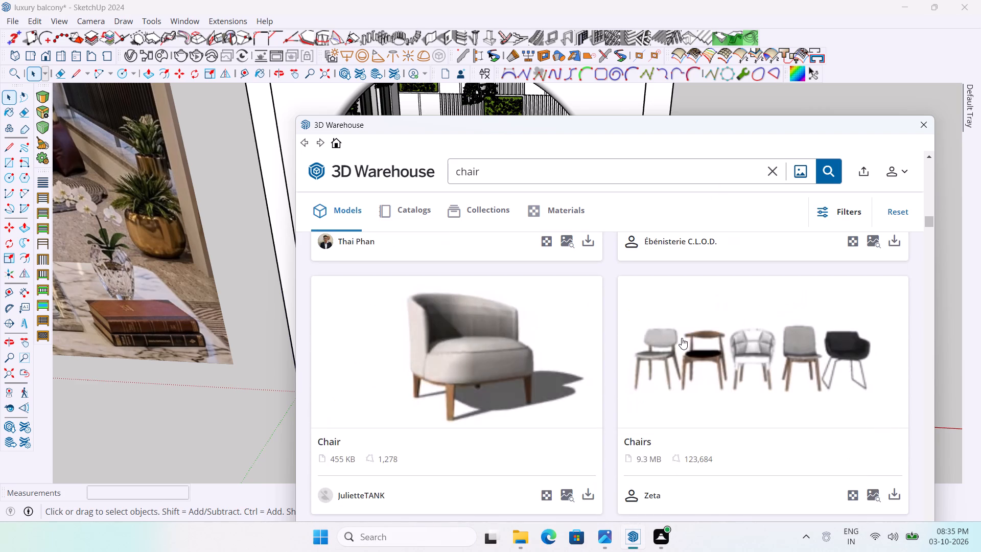
pyautogui.scroll(-18, 682, 338)
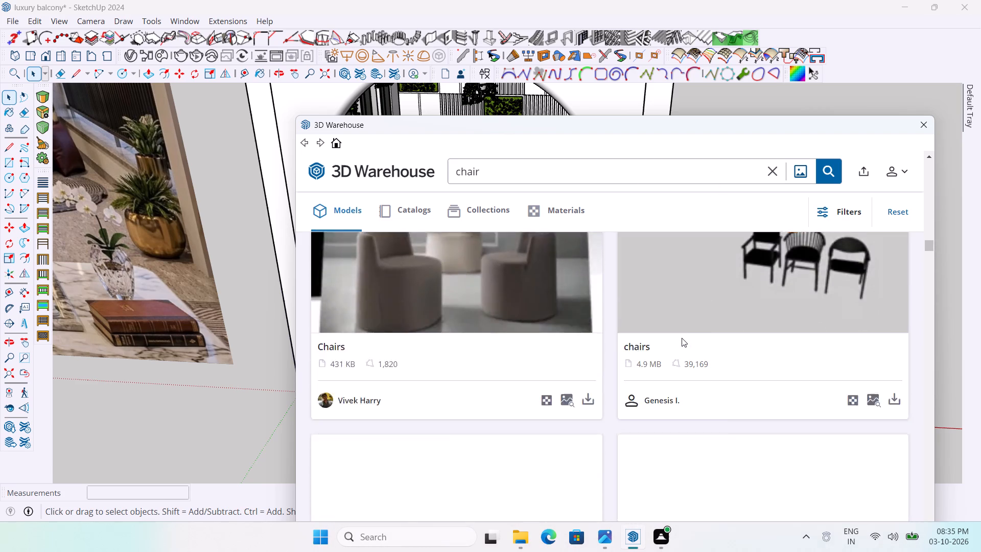
pyautogui.scroll(-9, 682, 338)
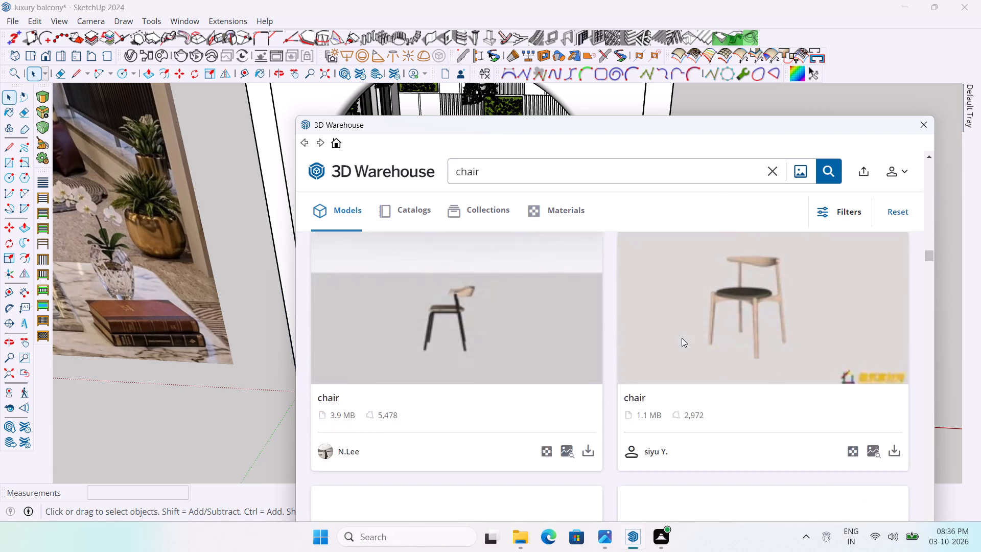
pyautogui.scroll(-13, 682, 338)
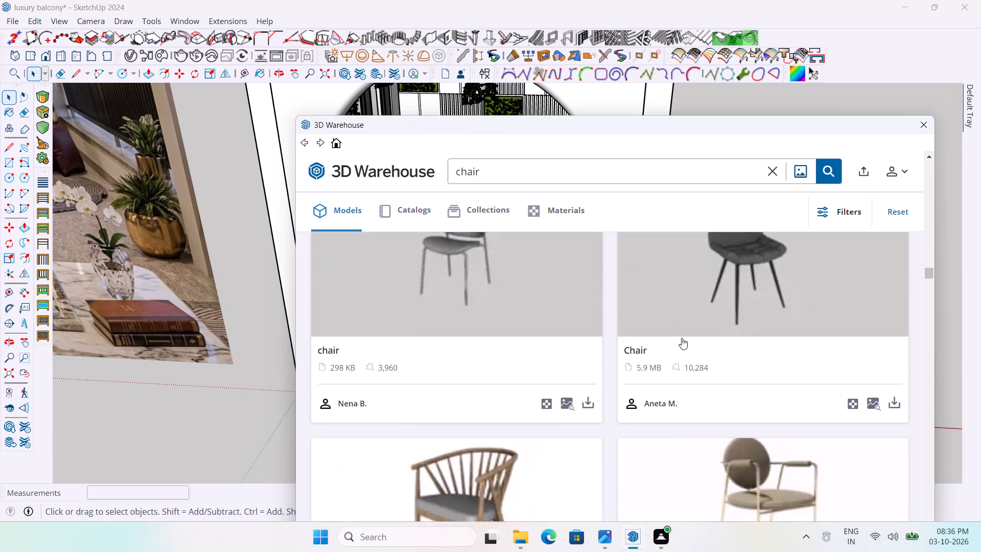
pyautogui.scroll(-17, 682, 338)
pyautogui.scroll(-13, 682, 338)
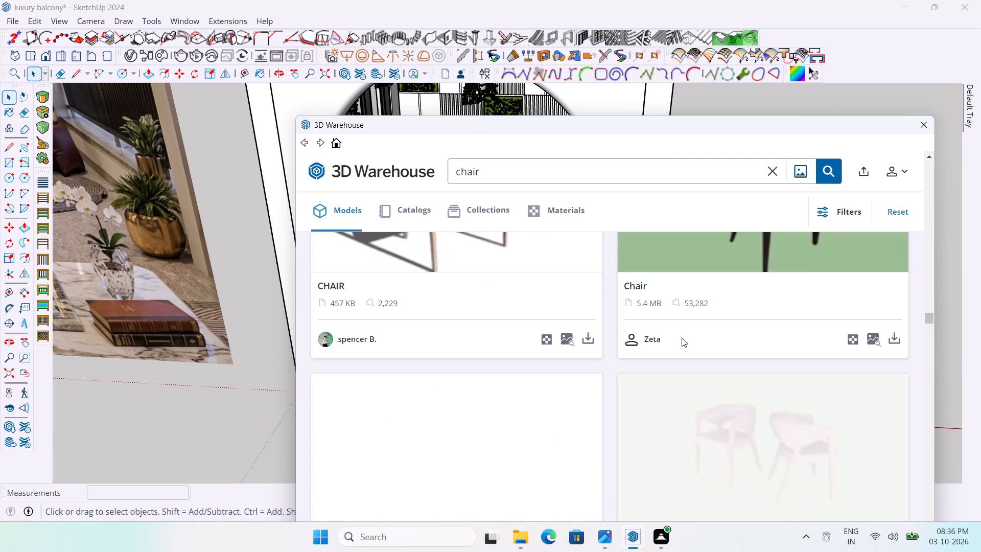
pyautogui.scroll(-15, 682, 338)
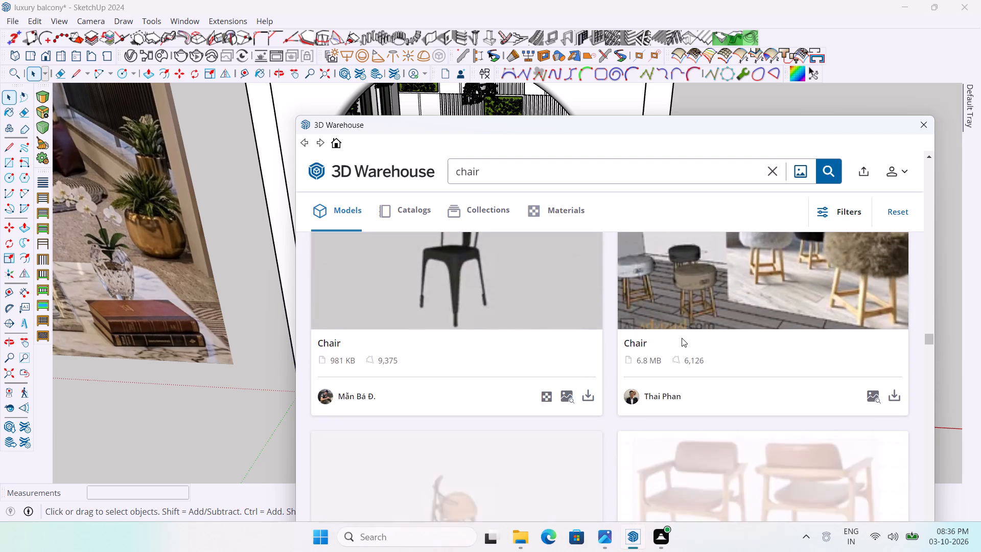
pyautogui.scroll(-17, 682, 338)
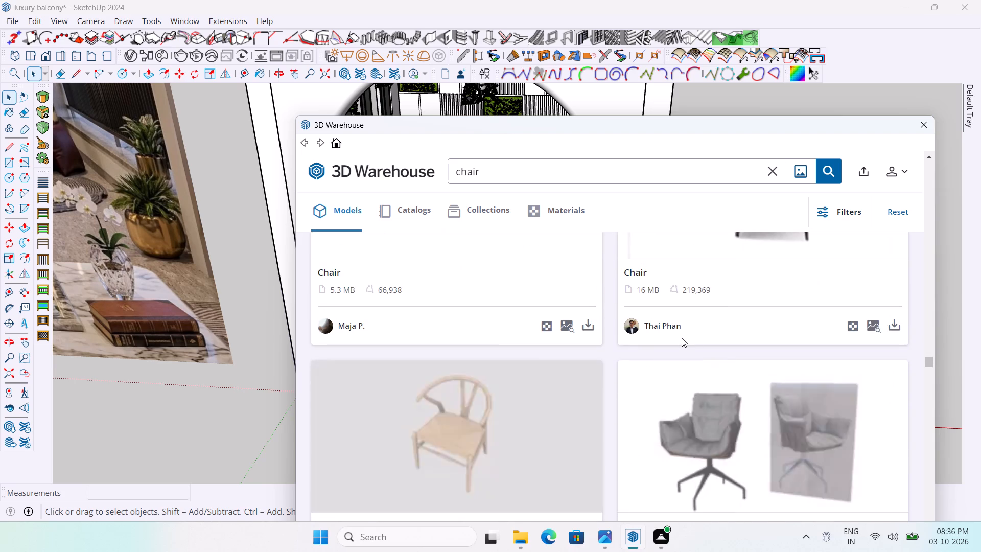
pyautogui.scroll(-11, 682, 338)
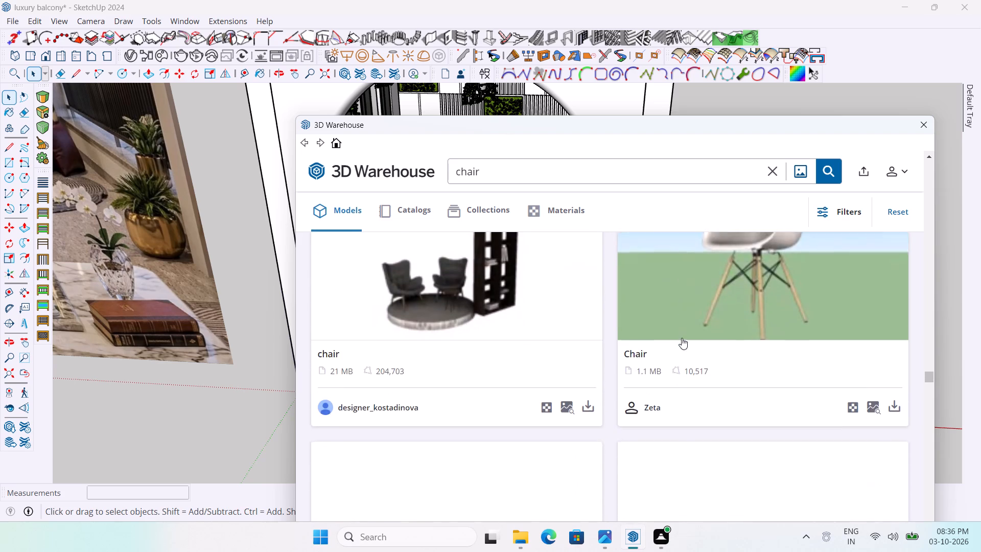
pyautogui.scroll(8, 682, 338)
pyautogui.scroll(-2, 682, 338)
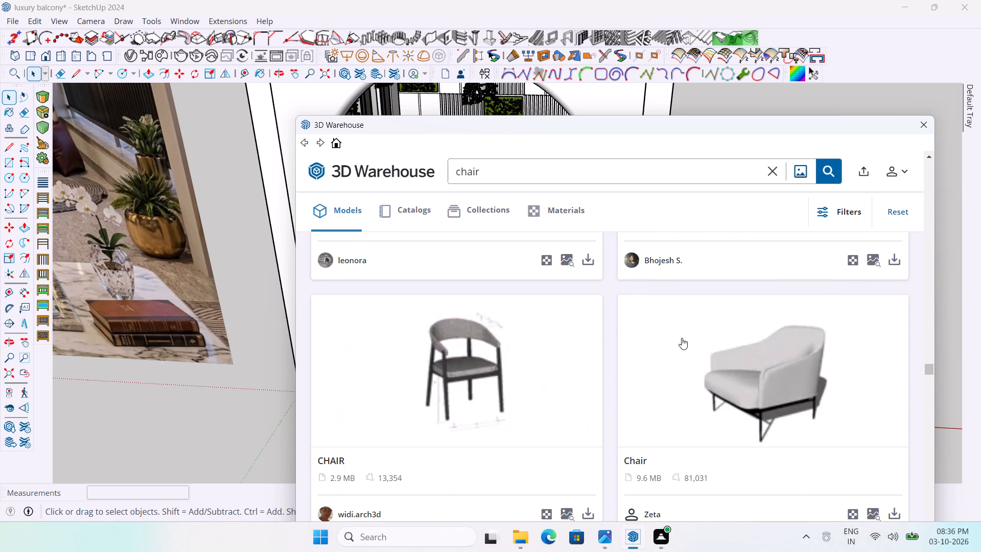
pyautogui.scroll(-4, 682, 338)
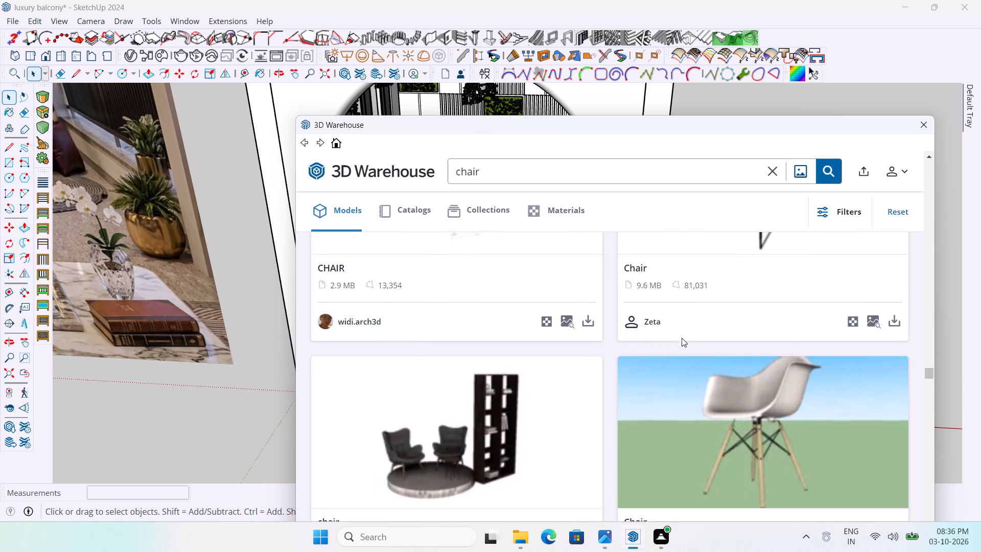
pyautogui.scroll(-11, 682, 338)
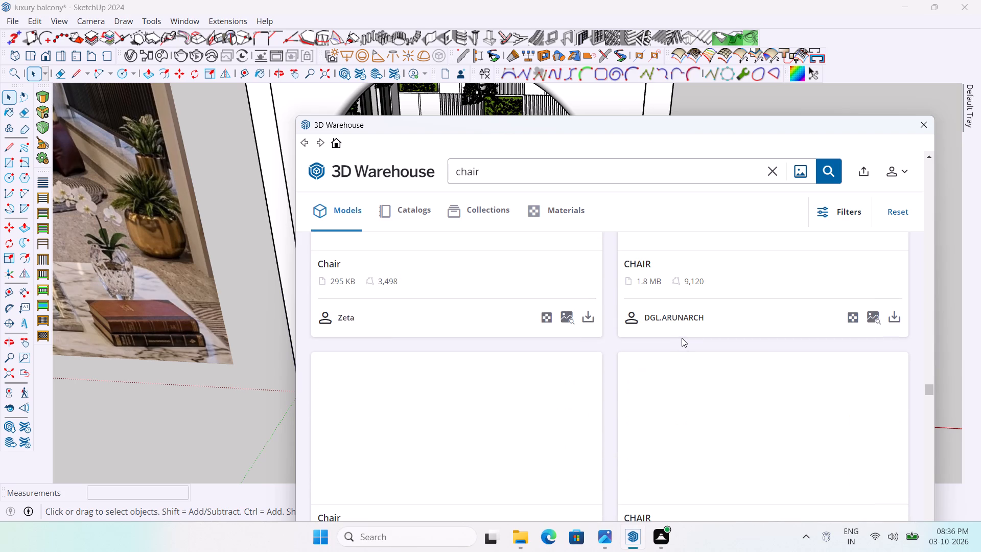
pyautogui.scroll(-12, 682, 338)
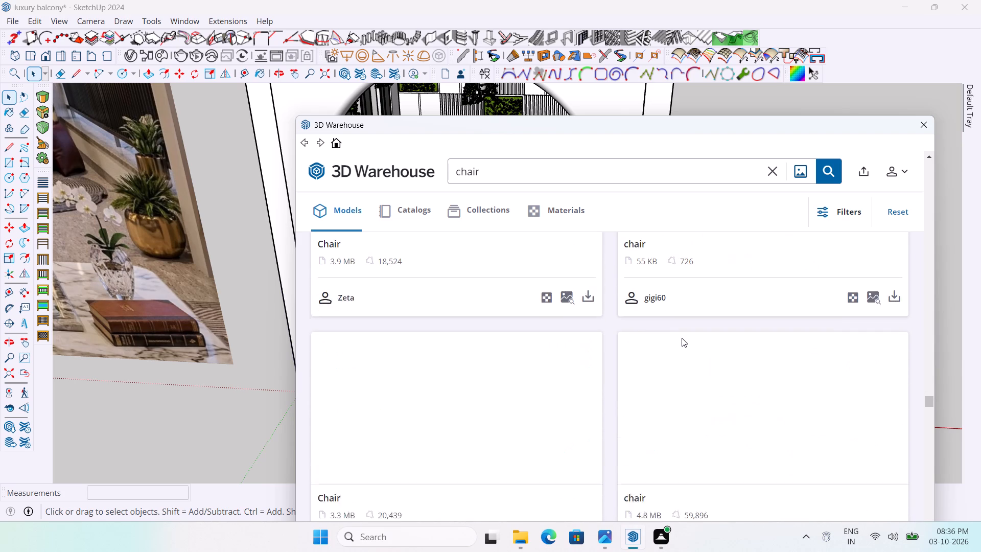
pyautogui.scroll(-4, 682, 338)
pyautogui.scroll(4, 682, 338)
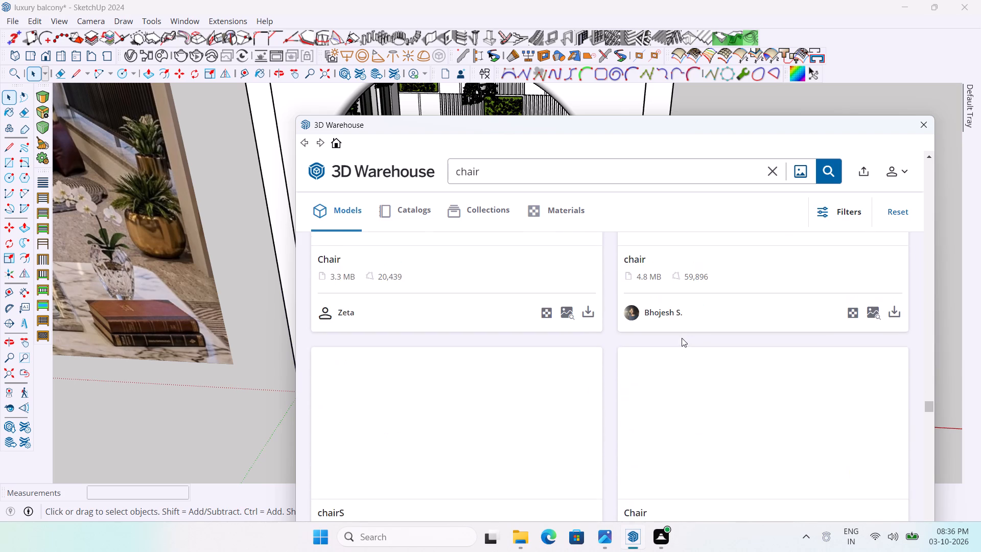
pyautogui.scroll(4, 682, 338)
pyautogui.scroll(-11, 682, 338)
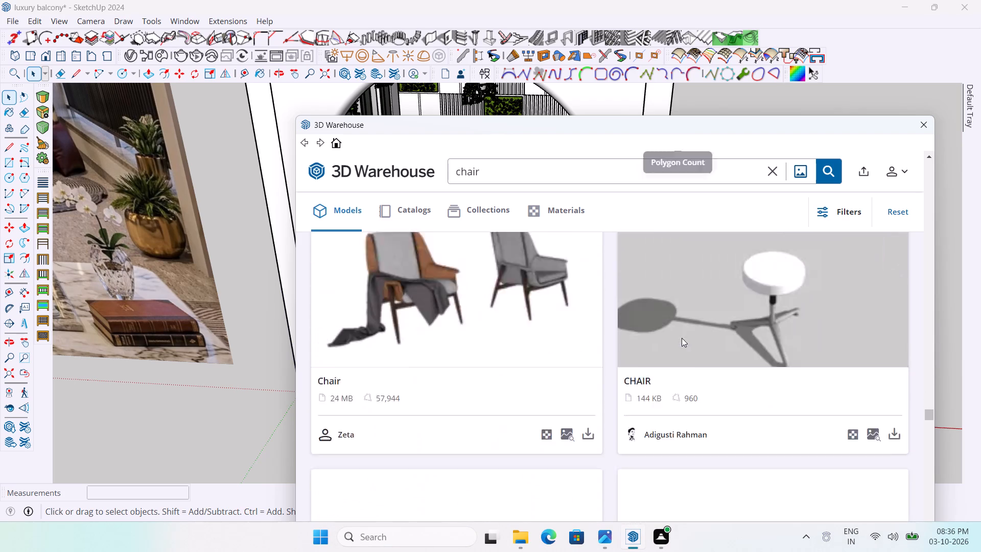
pyautogui.scroll(-4, 682, 338)
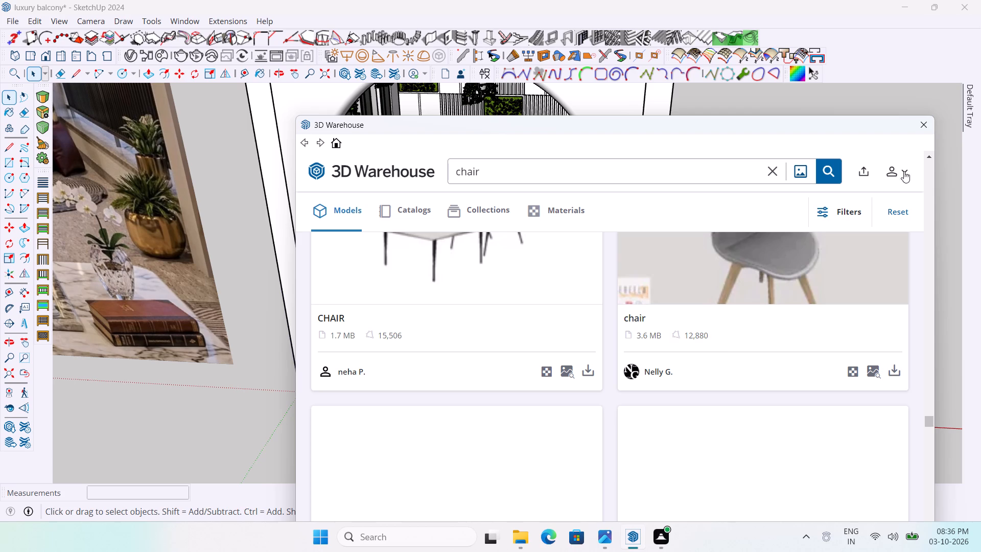
pyautogui.click(921, 130)
# Capture a screenshot snip of the maroon and black leather bean bag in the reference image.
pyautogui.scroll(-4, 598, 292)
pyautogui.scroll(-2, 710, 308)
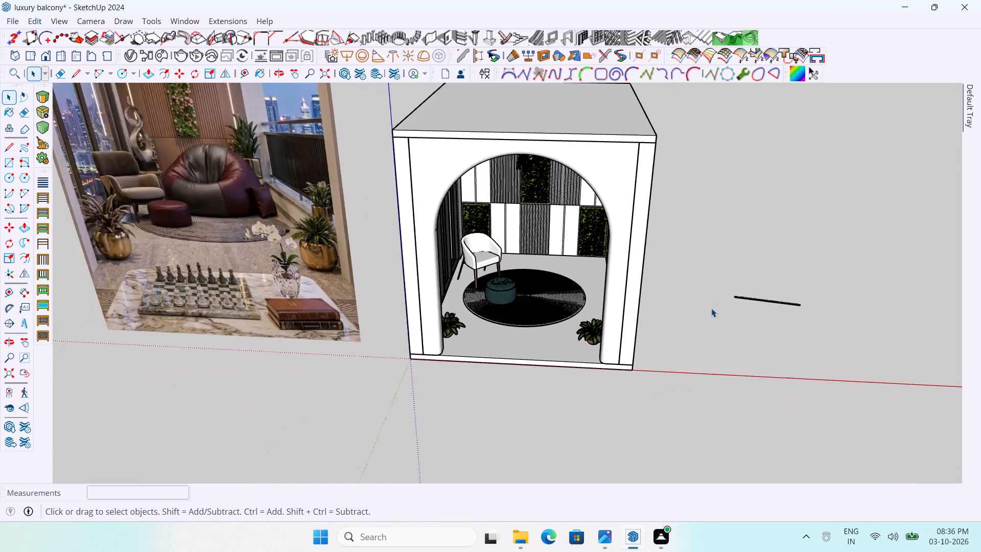
pyautogui.scroll(-2, 711, 308)
pyautogui.scroll(5, 281, 146)
pyautogui.scroll(2, 325, 176)
pyautogui.scroll(2, 382, 190)
pyautogui.press('Print')
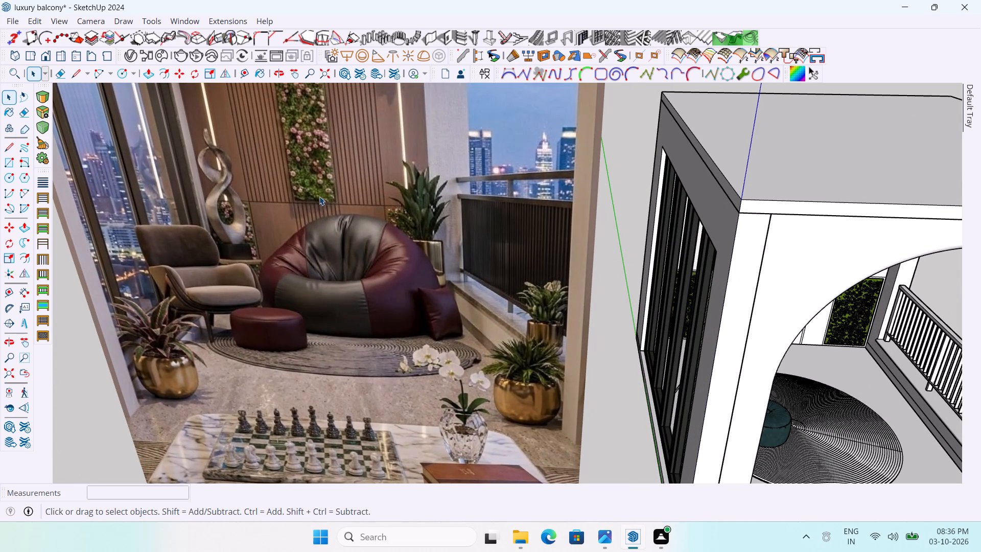
pyautogui.moveTo(250, 180); pyautogui.dragTo(329, 328)
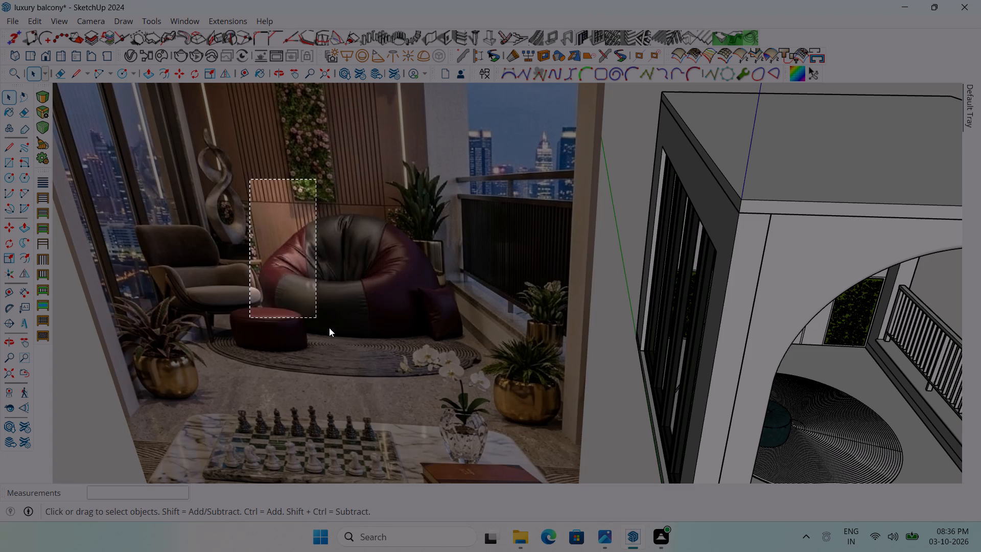
pyautogui.moveTo(329, 328); pyautogui.dragTo(499, 373)
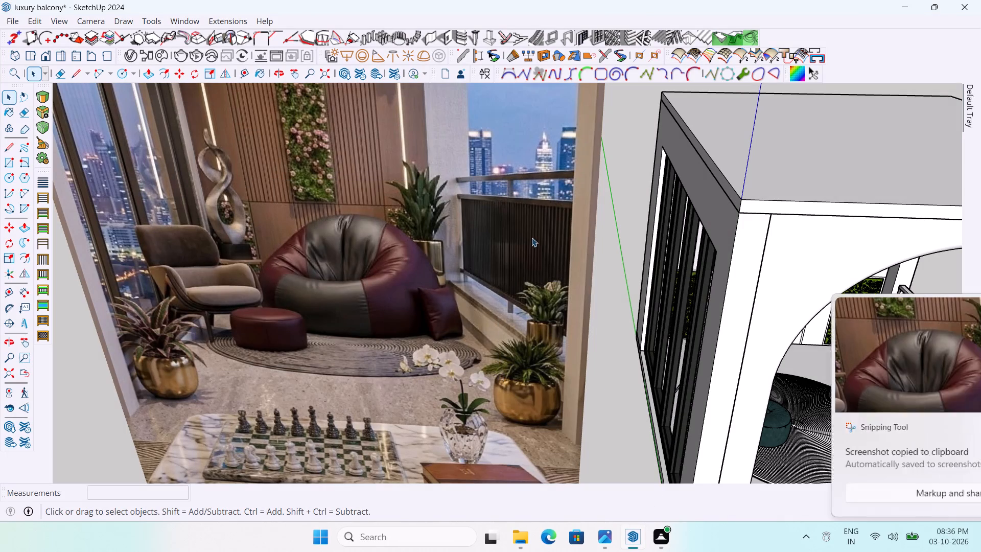
pyautogui.scroll(-5, 571, 260)
pyautogui.scroll(-4, 441, 263)
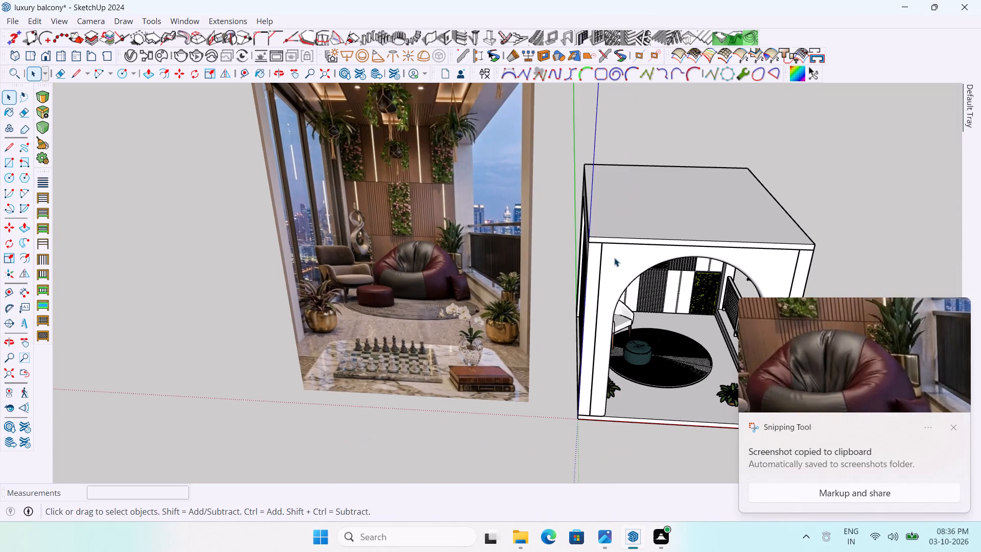
pyautogui.scroll(2, 804, 210)
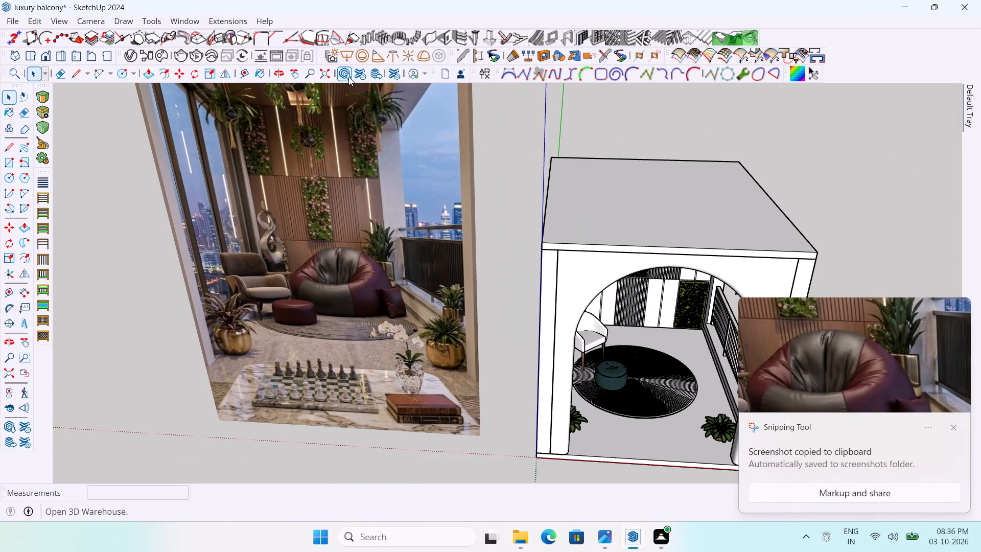
pyautogui.click(348, 77)
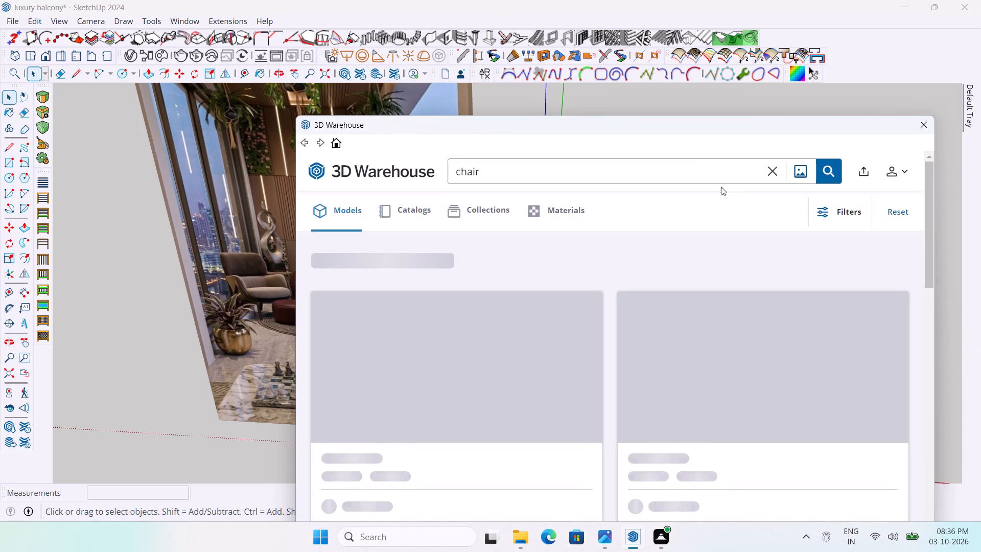
pyautogui.click(801, 178)
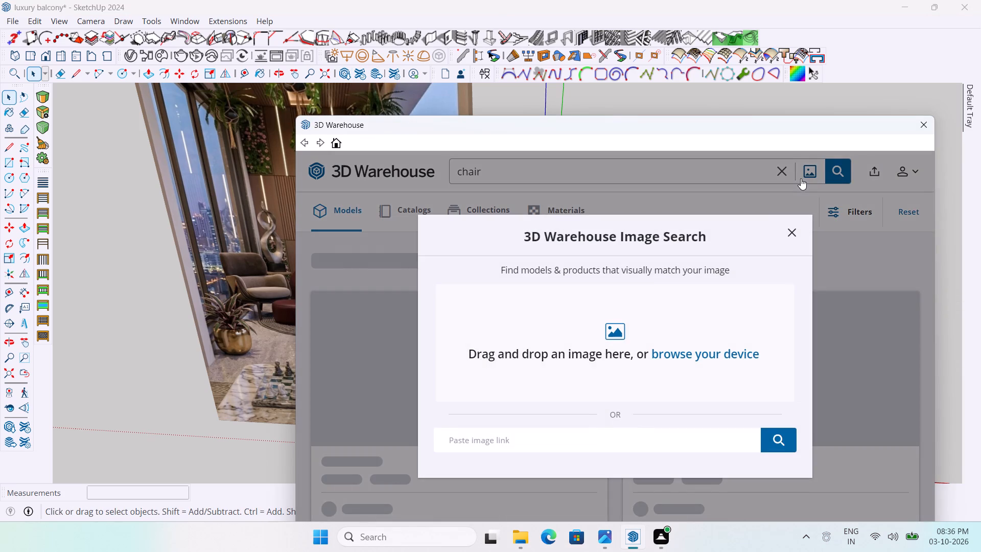
pyautogui.click(699, 352)
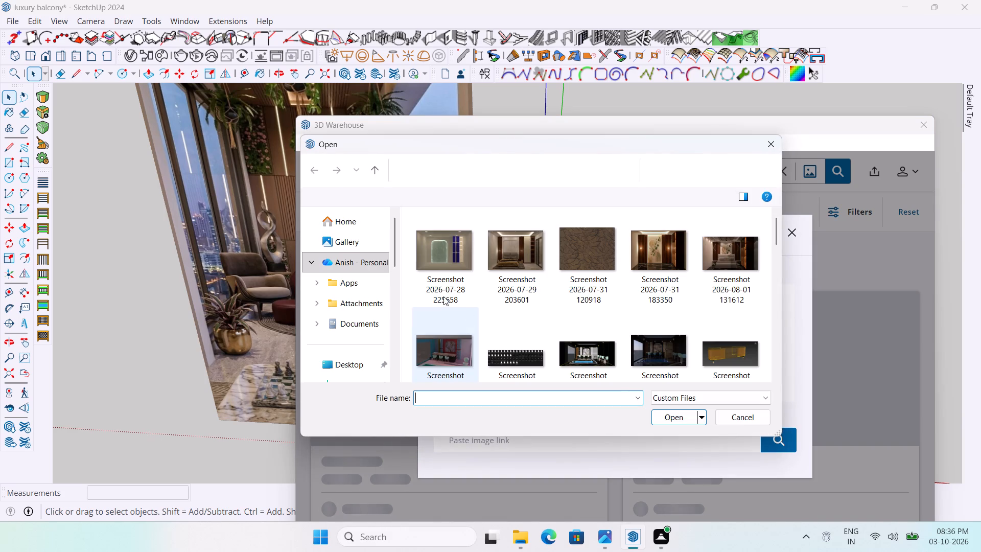
pyautogui.scroll(-6, 619, 316)
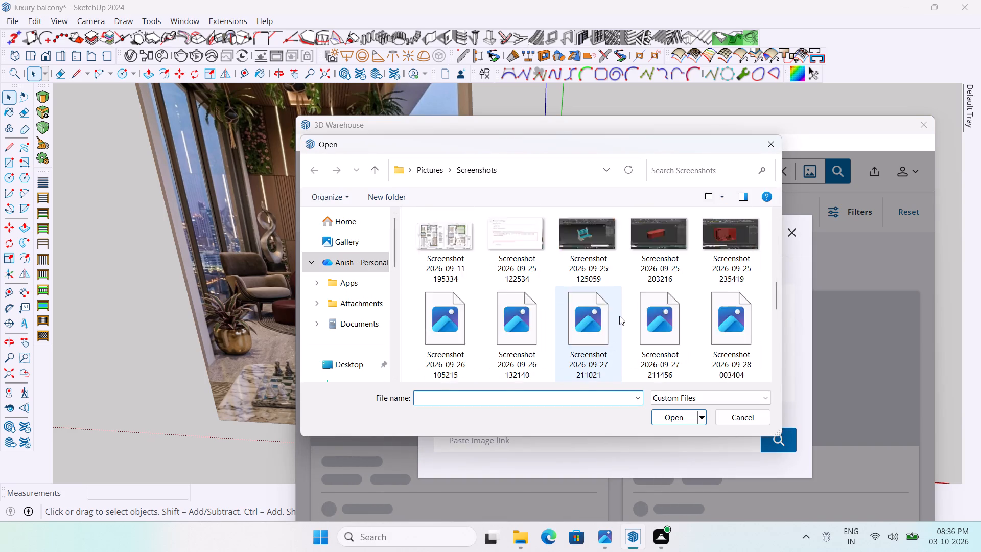
pyautogui.scroll(-5, 619, 316)
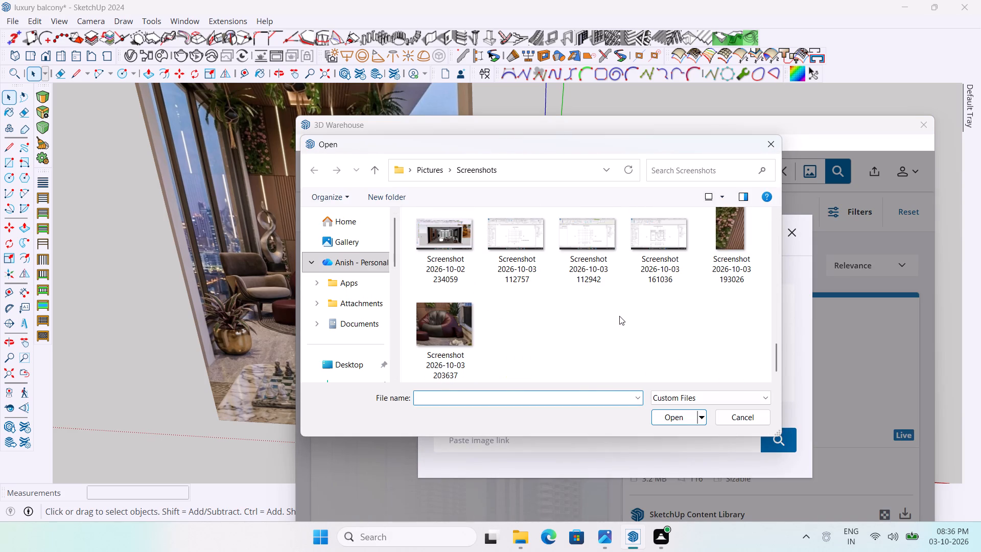
pyautogui.click(462, 331)
pyautogui.click(671, 417)
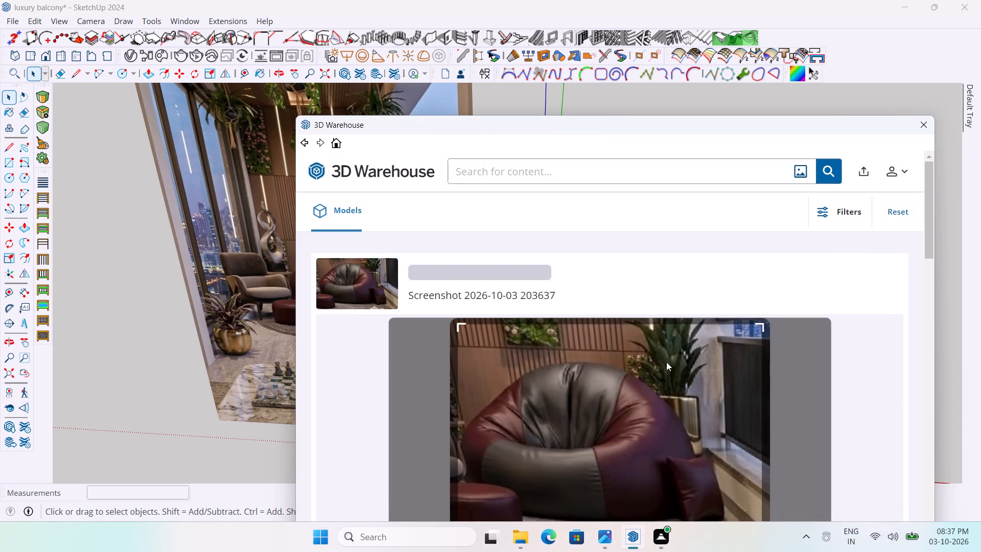
# Browse the image search results for a bean bag resembling the maroon and black leather one in the reference image.
pyautogui.scroll(-3, 544, 236)
pyautogui.scroll(1, 595, 318)
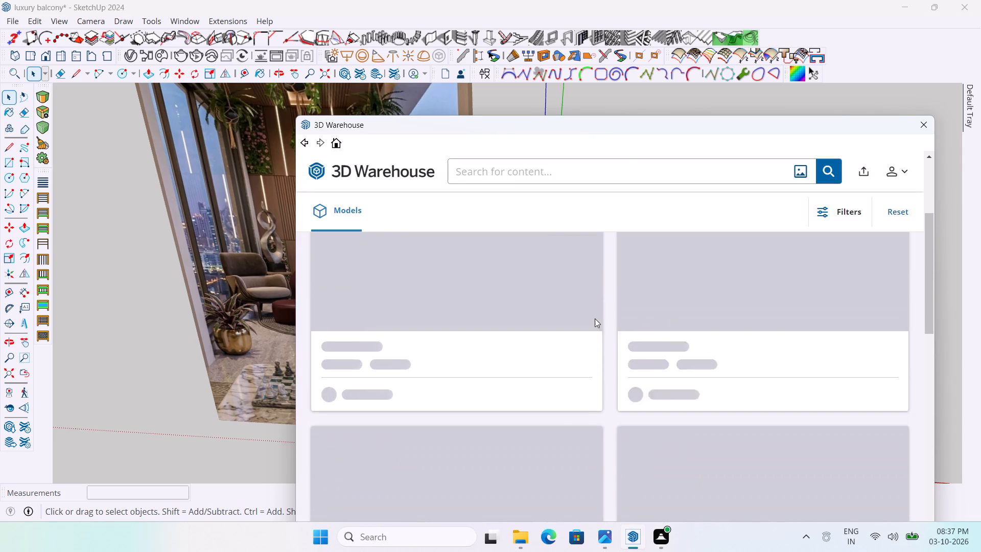
pyautogui.scroll(2, 595, 318)
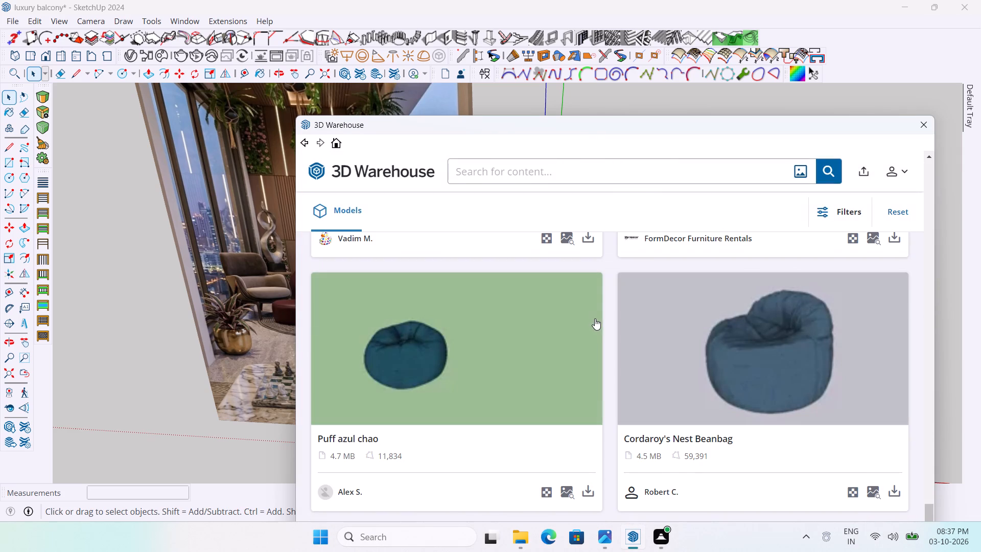
pyautogui.scroll(8, 595, 318)
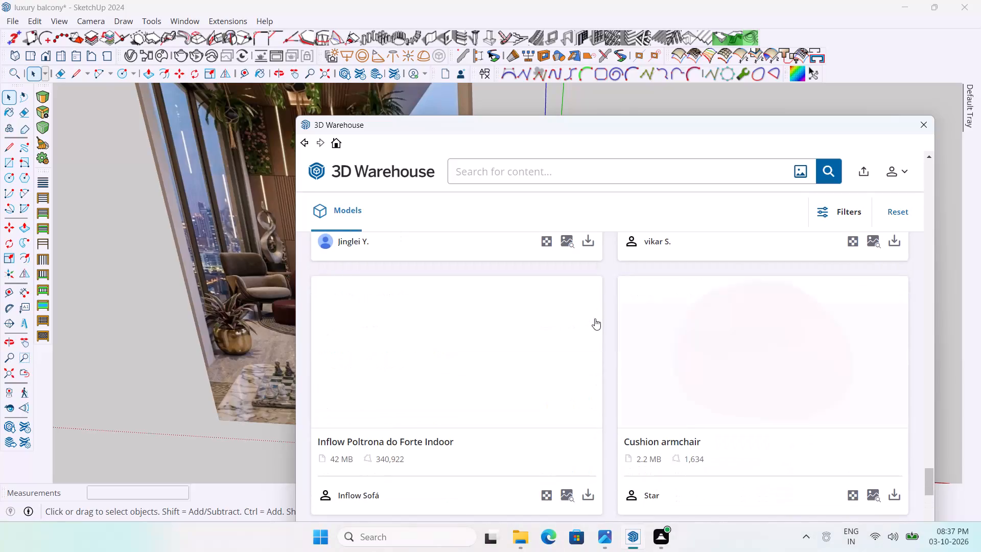
pyautogui.scroll(4, 595, 318)
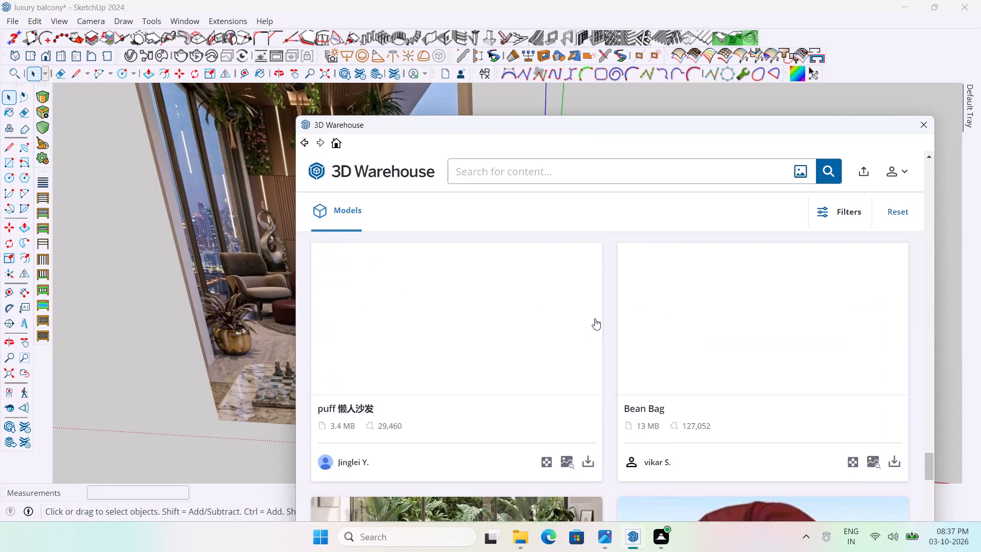
pyautogui.scroll(6, 595, 318)
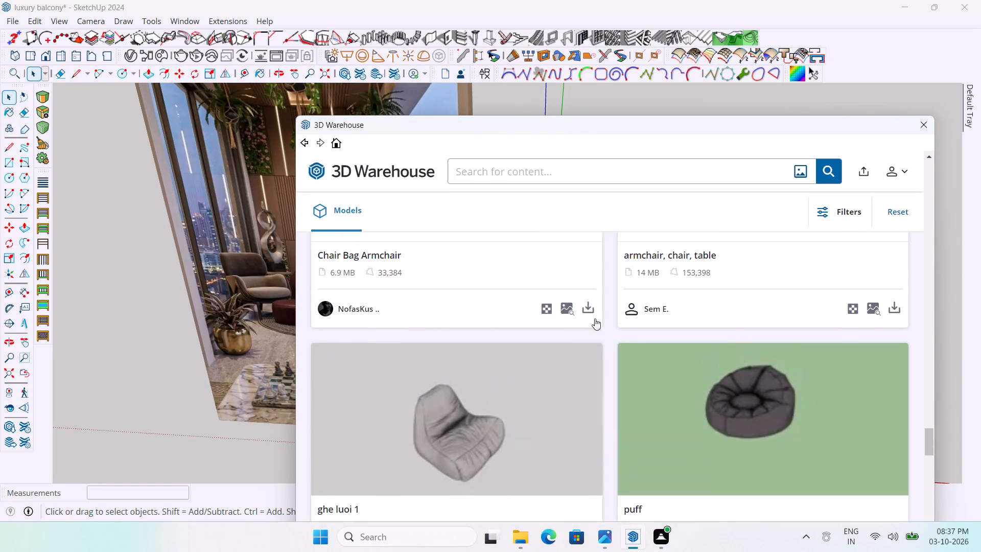
pyautogui.scroll(9, 595, 318)
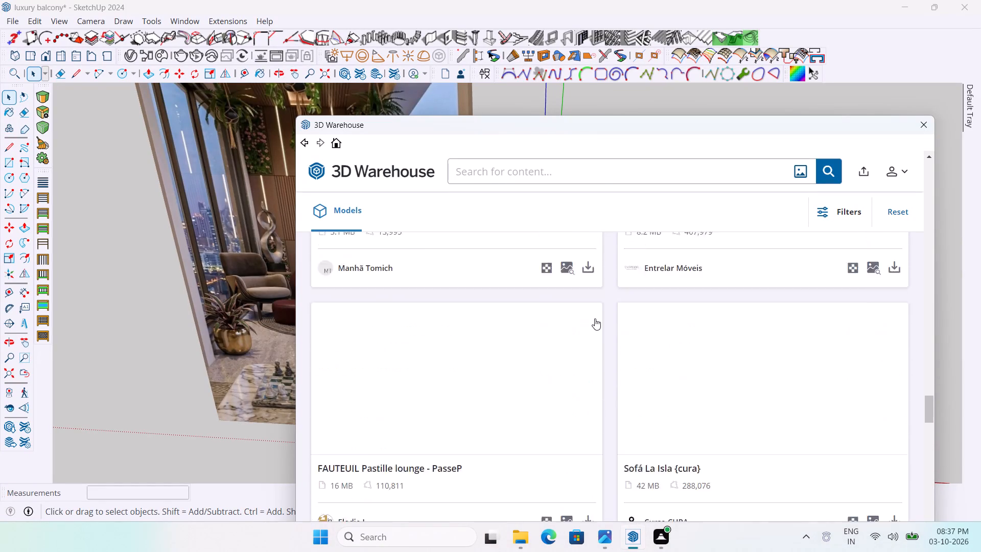
pyautogui.scroll(8, 595, 318)
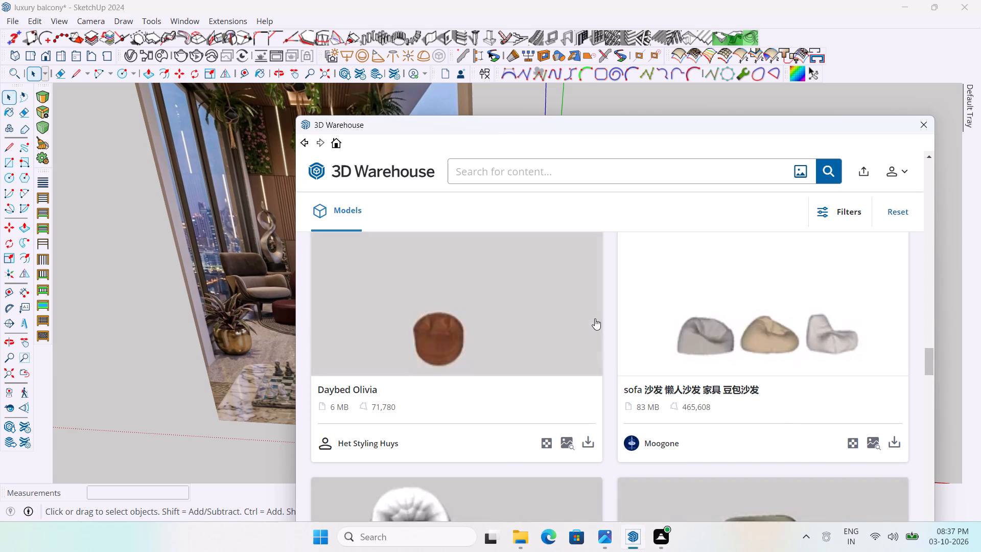
pyautogui.scroll(10, 595, 318)
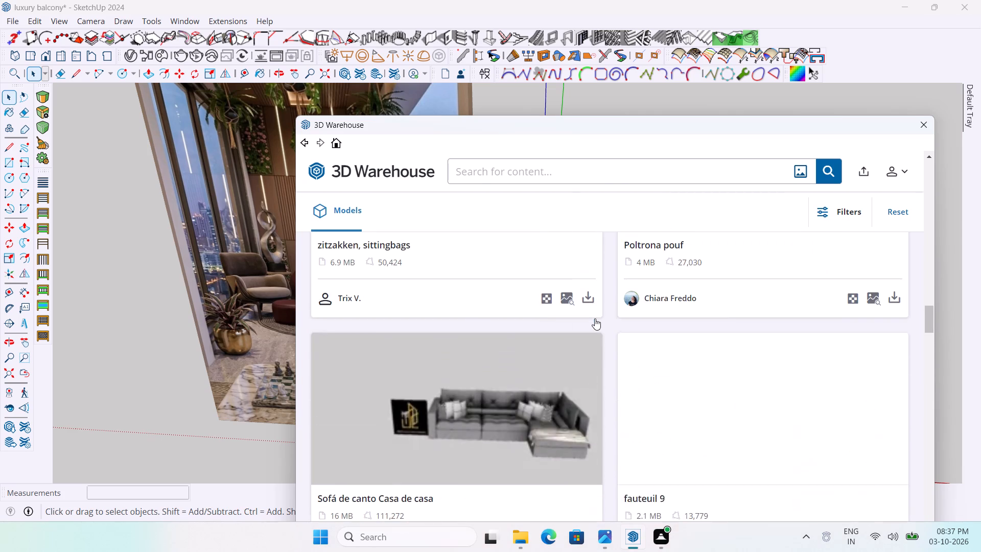
pyautogui.scroll(8, 595, 318)
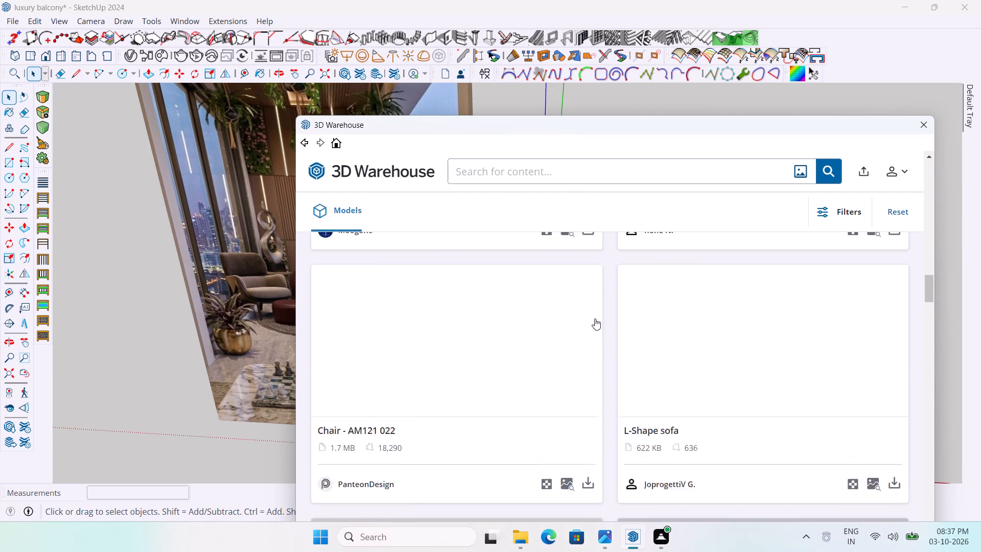
pyautogui.scroll(6, 595, 318)
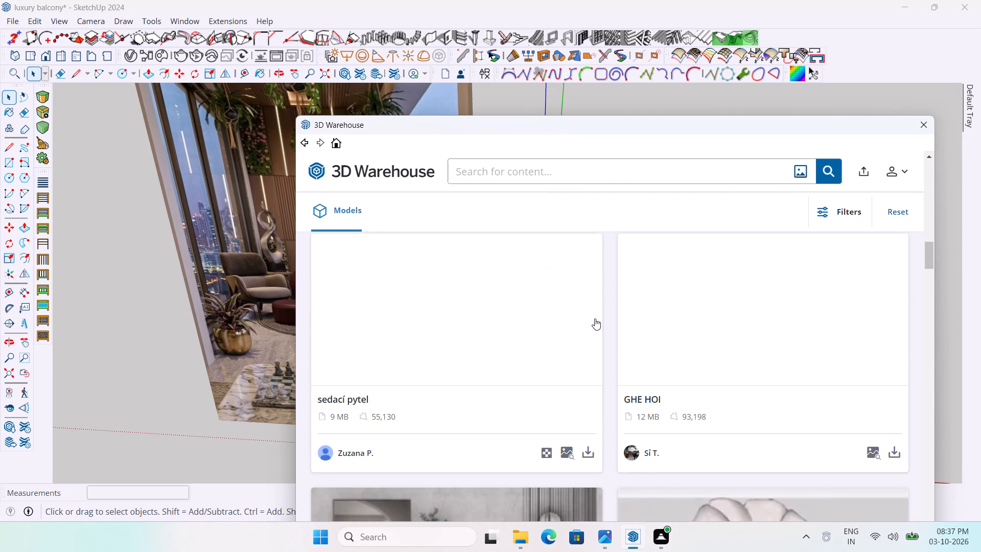
pyautogui.scroll(-2, 595, 318)
pyautogui.scroll(4, 595, 318)
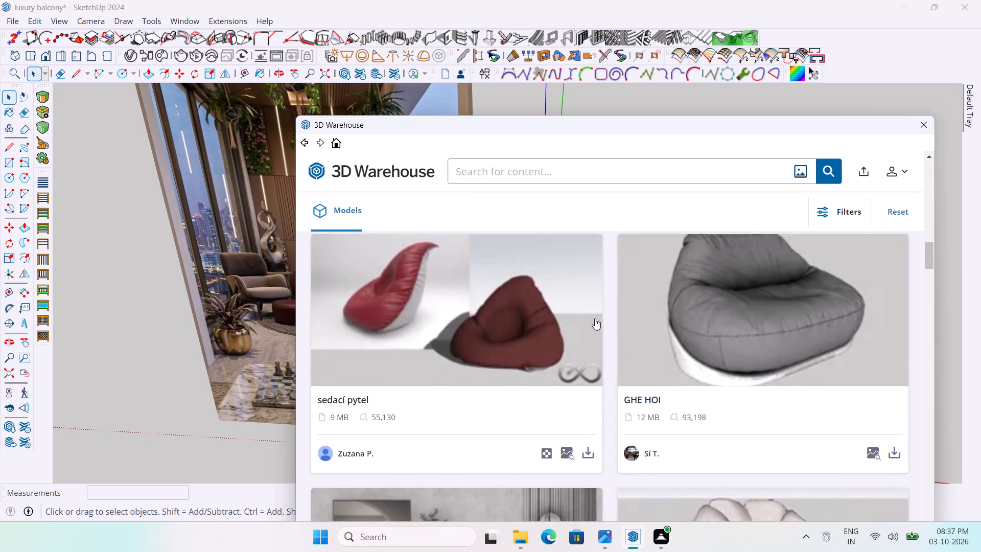
pyautogui.scroll(1, 595, 318)
pyautogui.scroll(-2, 595, 318)
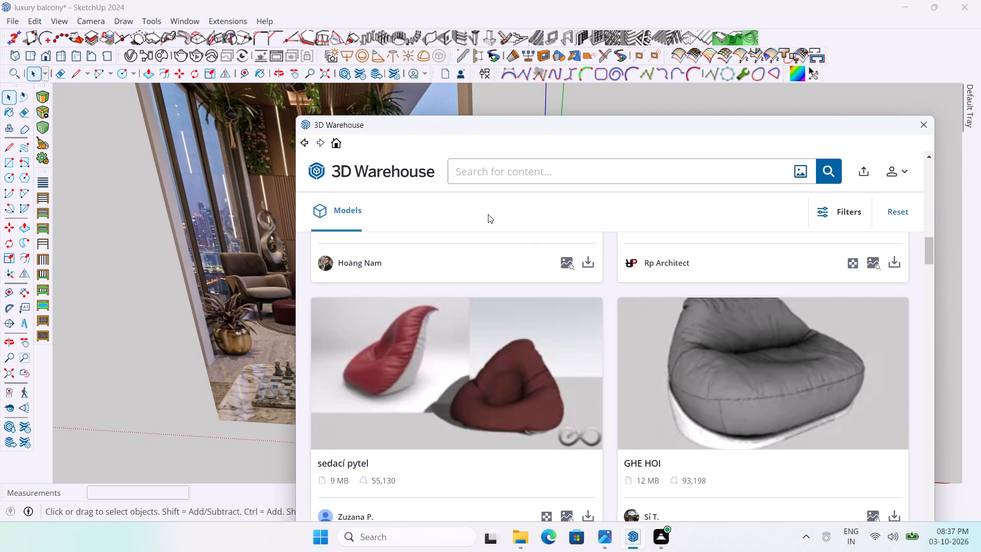
pyautogui.moveTo(389, 132); pyautogui.dragTo(343, 98)
pyautogui.scroll(12, 500, 396)
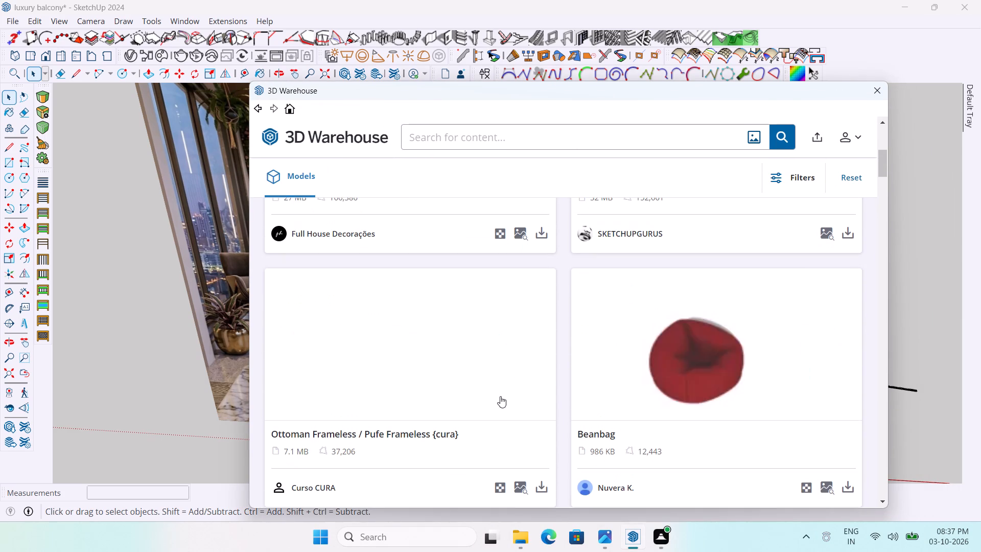
pyautogui.scroll(7, 500, 396)
pyautogui.scroll(-5, 500, 396)
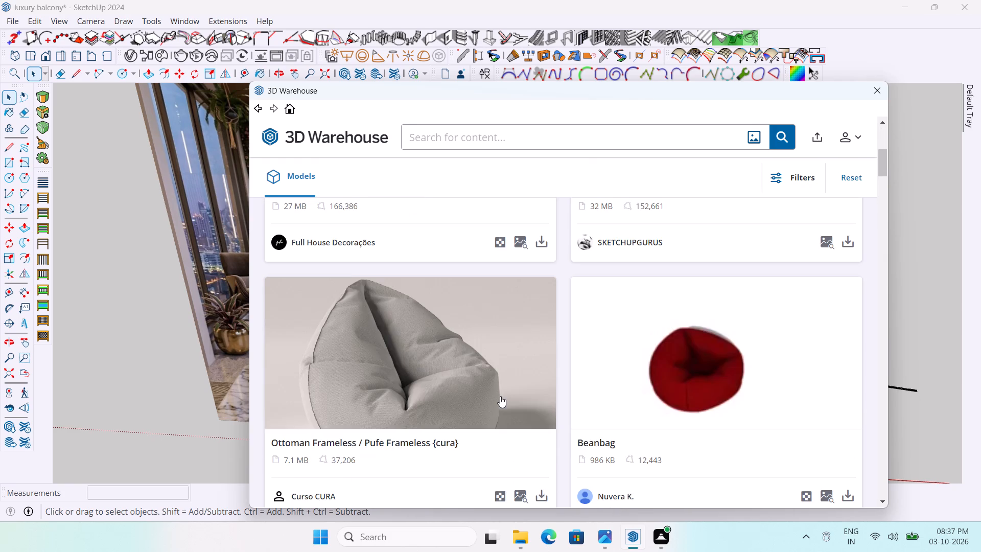
pyautogui.scroll(4, 500, 396)
pyautogui.scroll(-1, 500, 396)
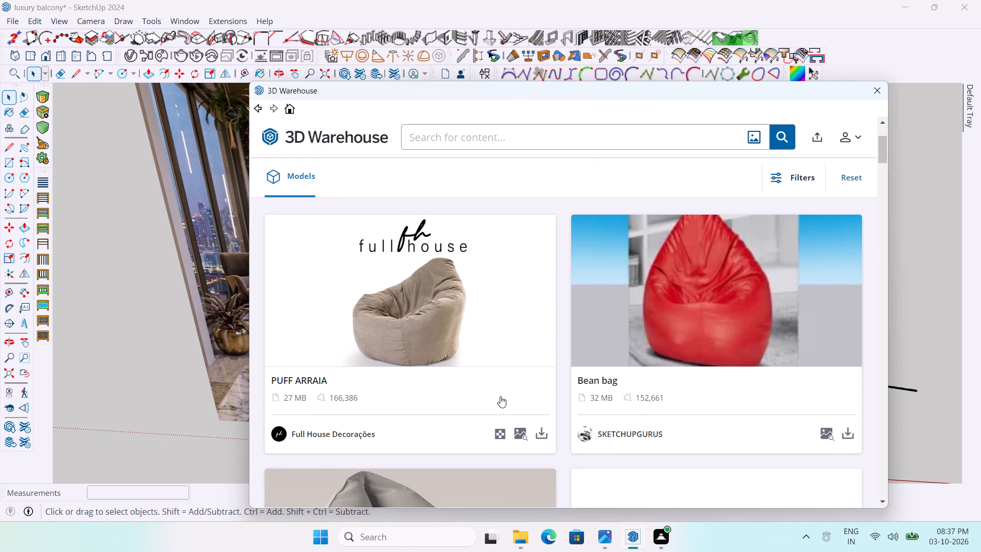
# Review the image search results again from the first models to the last, comparing bean bag shapes with the reference.
pyautogui.scroll(-5, 500, 396)
pyautogui.scroll(-20, 500, 396)
pyautogui.scroll(-5, 500, 396)
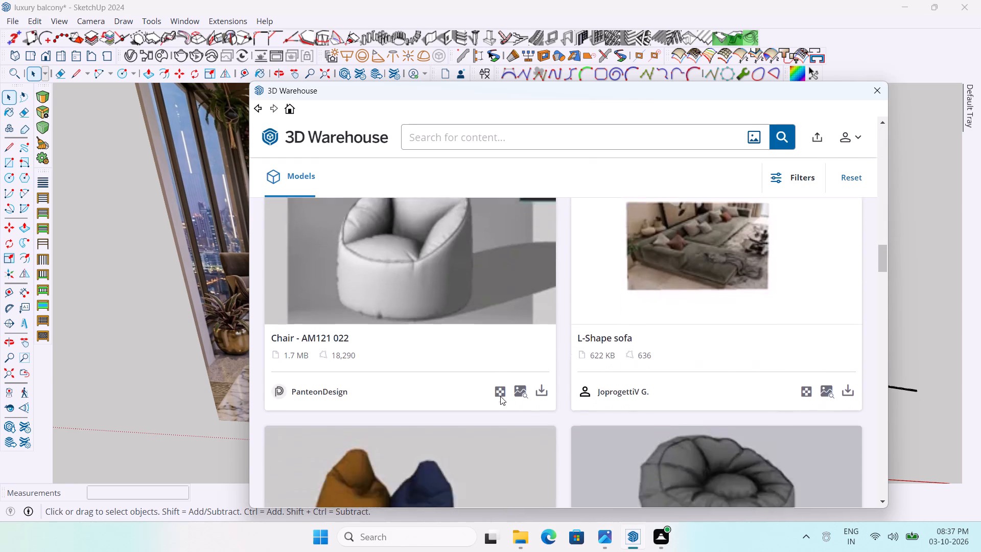
pyautogui.scroll(-17, 500, 396)
pyautogui.scroll(-6, 500, 396)
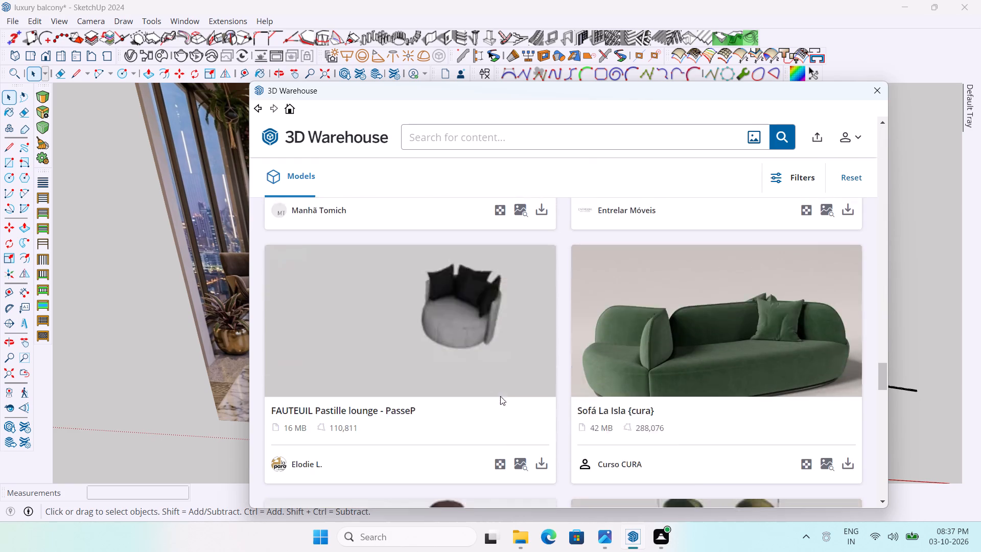
pyautogui.scroll(-14, 500, 396)
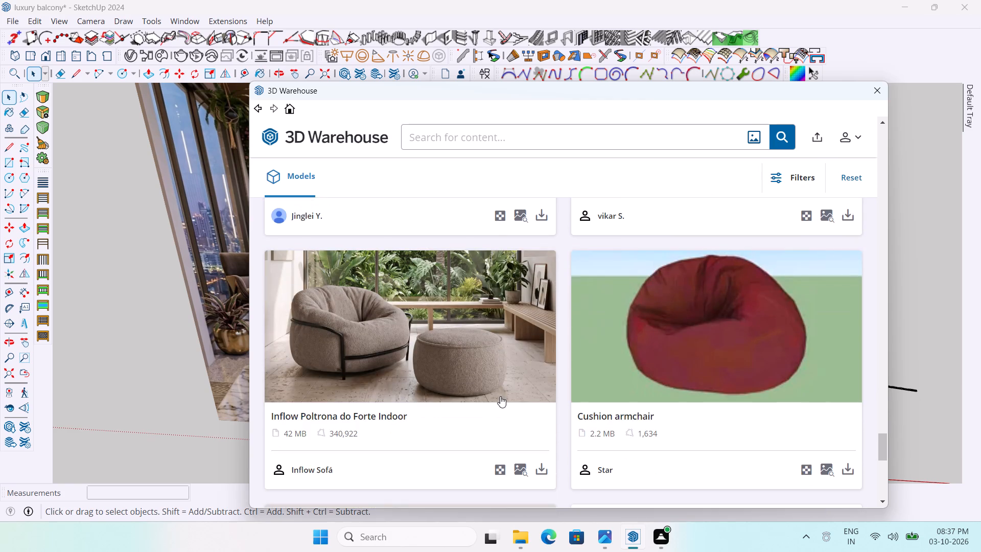
pyautogui.scroll(-13, 500, 396)
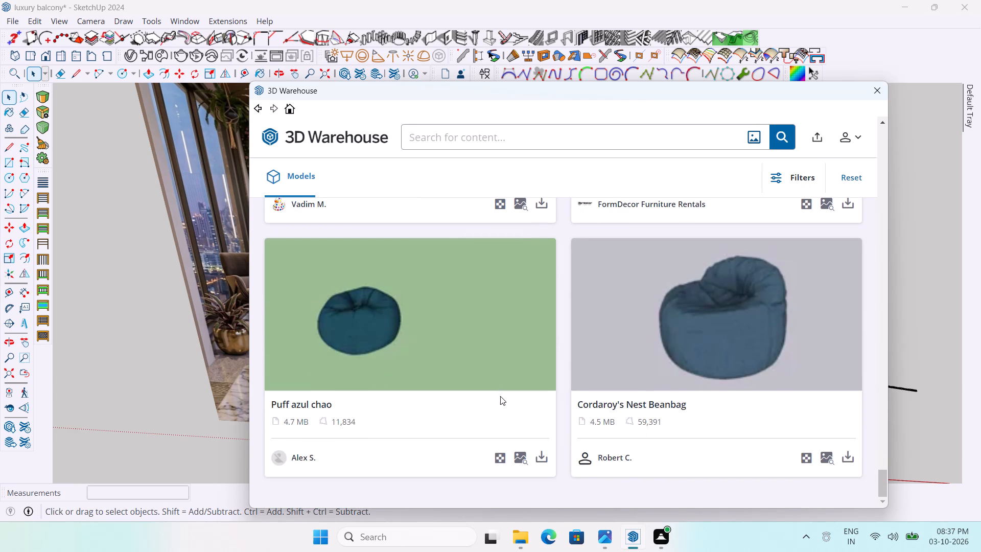
pyautogui.scroll(9, 500, 396)
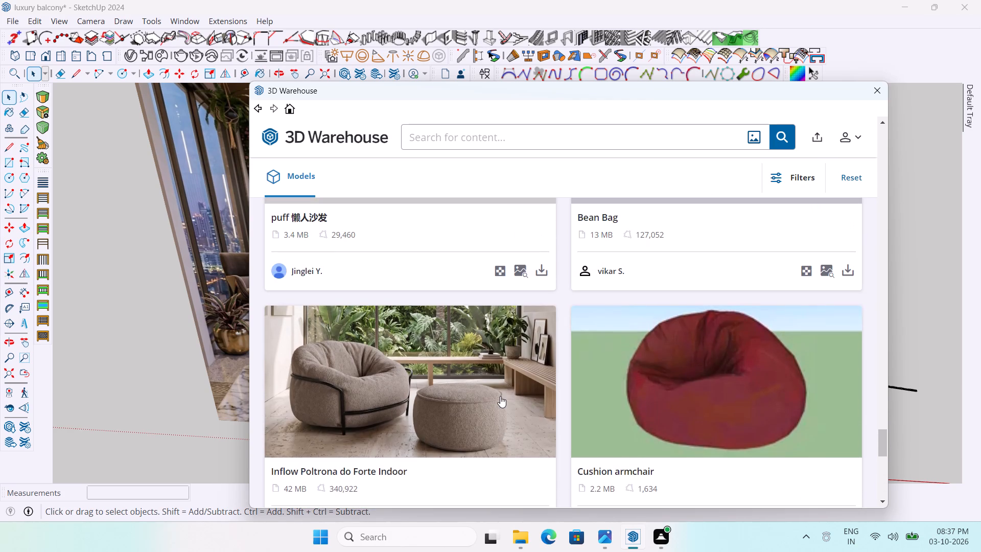
pyautogui.scroll(-2, 500, 396)
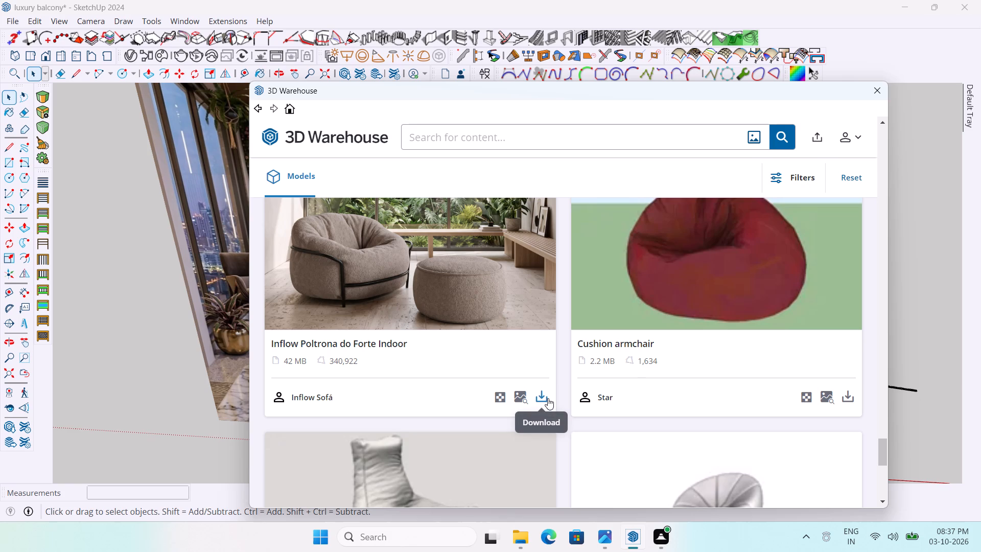
pyautogui.scroll(8, 550, 397)
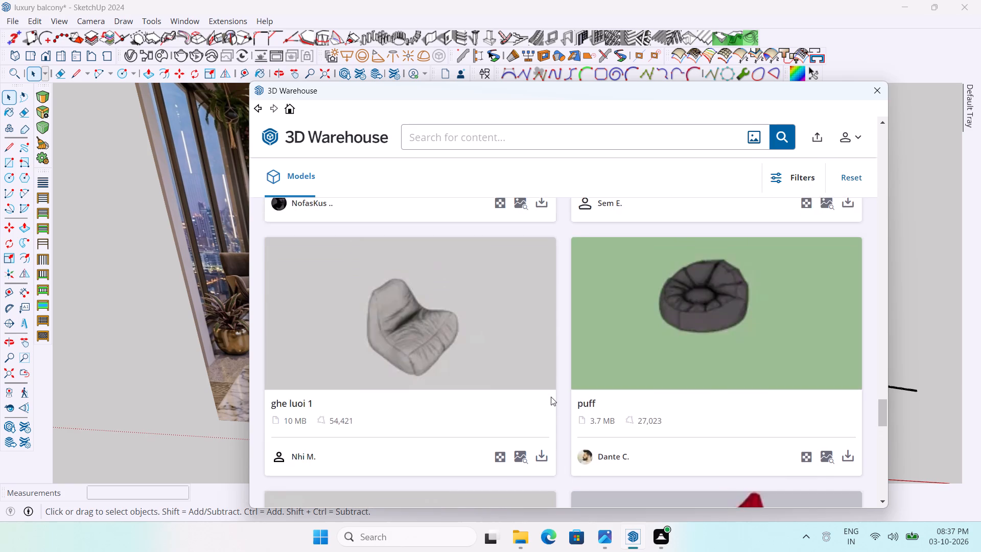
pyautogui.scroll(18, 551, 397)
pyautogui.scroll(5, 551, 397)
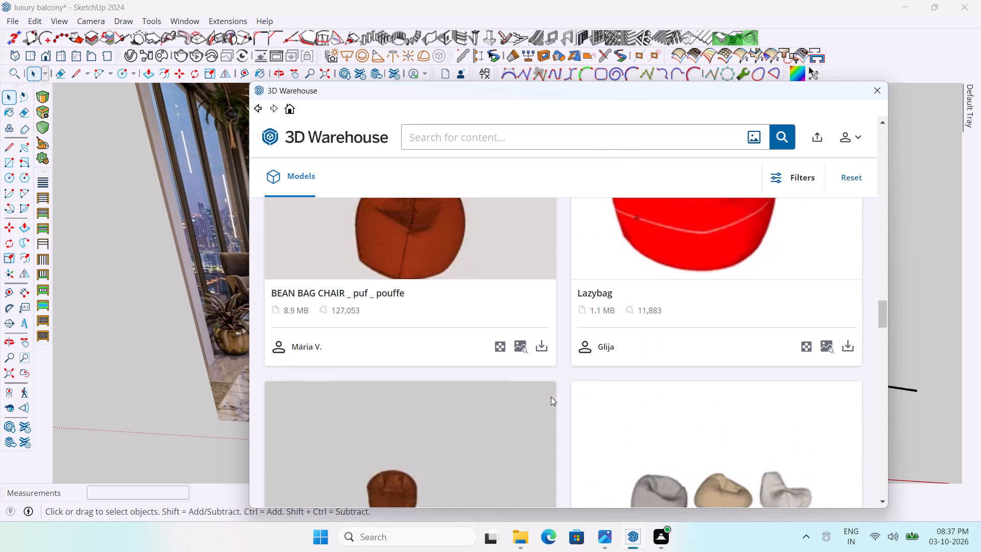
pyautogui.scroll(17, 551, 397)
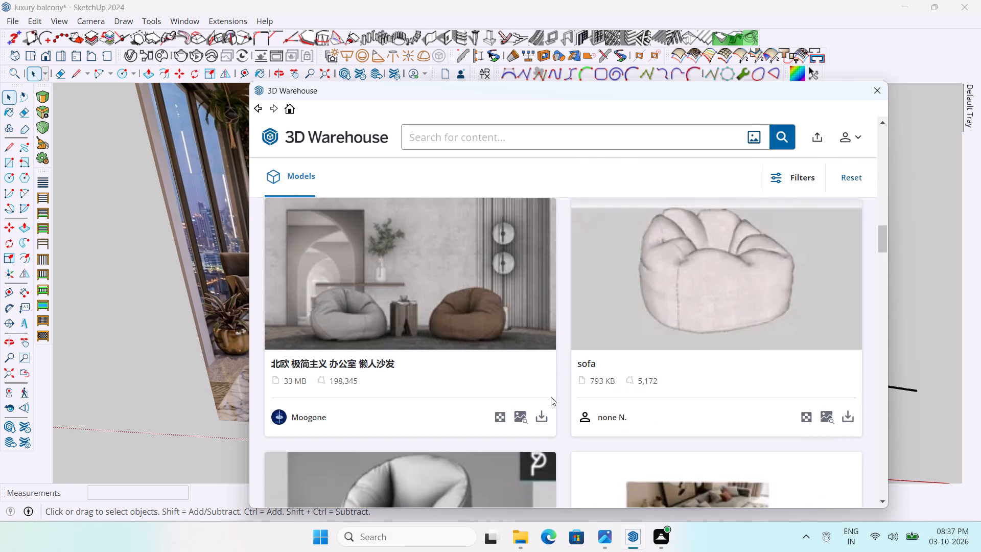
pyautogui.scroll(7, 551, 397)
pyautogui.scroll(-2, 551, 397)
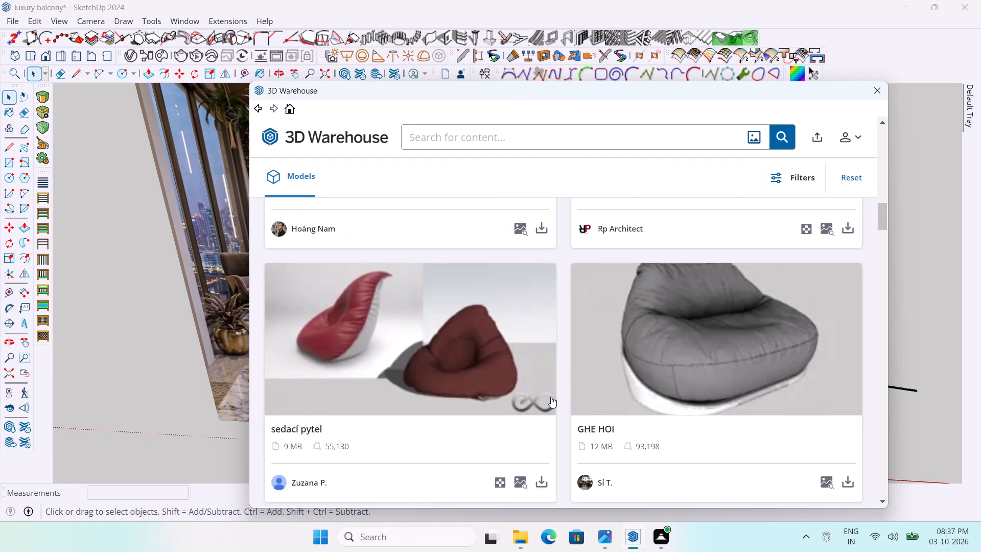
pyautogui.scroll(11, 551, 397)
pyautogui.scroll(-3, 551, 397)
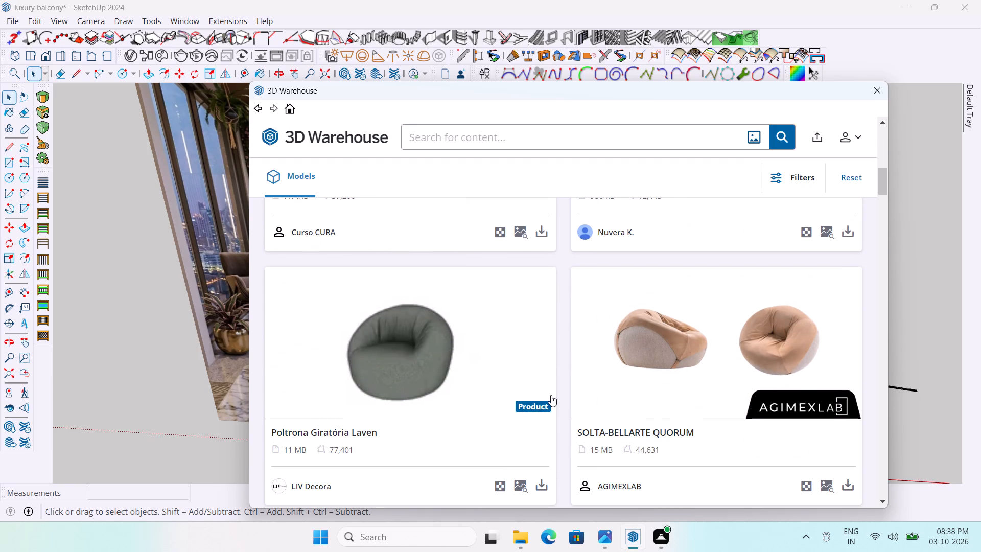
pyautogui.scroll(10, 490, 330)
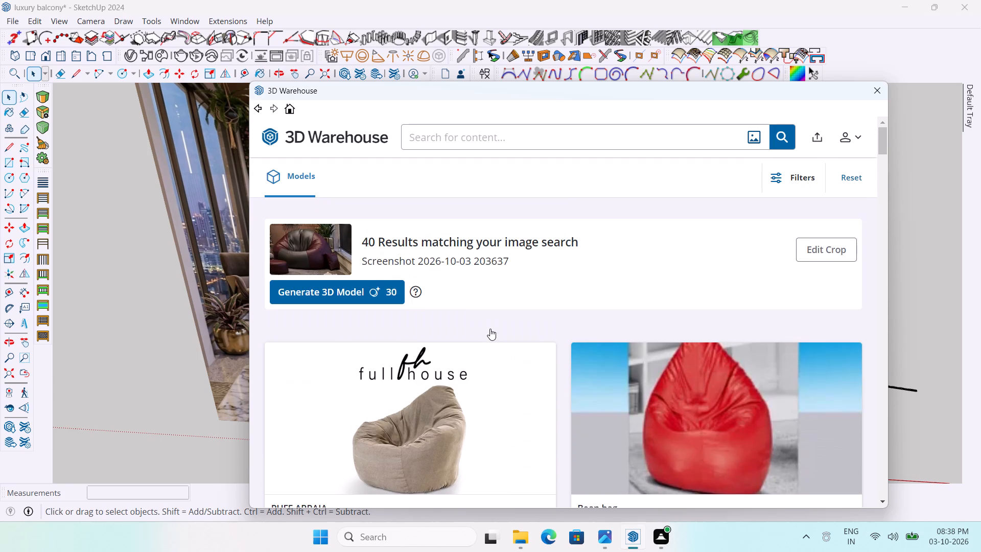
# Download the PUFF ARRAIA bean bag by Full House Decorações from 3D Warehouse directly into the balcony model.
pyautogui.scroll(-2, 490, 329)
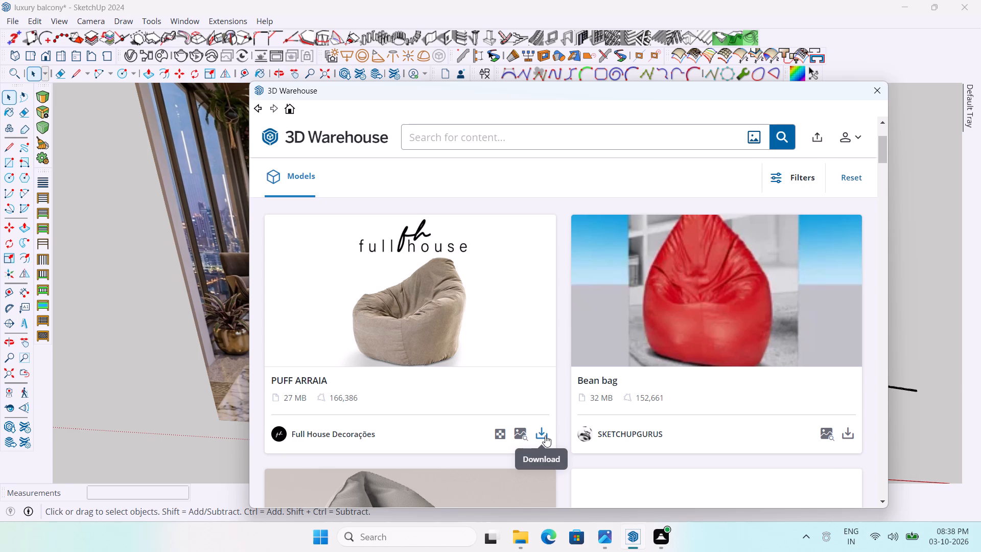
pyautogui.click(545, 435)
pyautogui.click(529, 307)
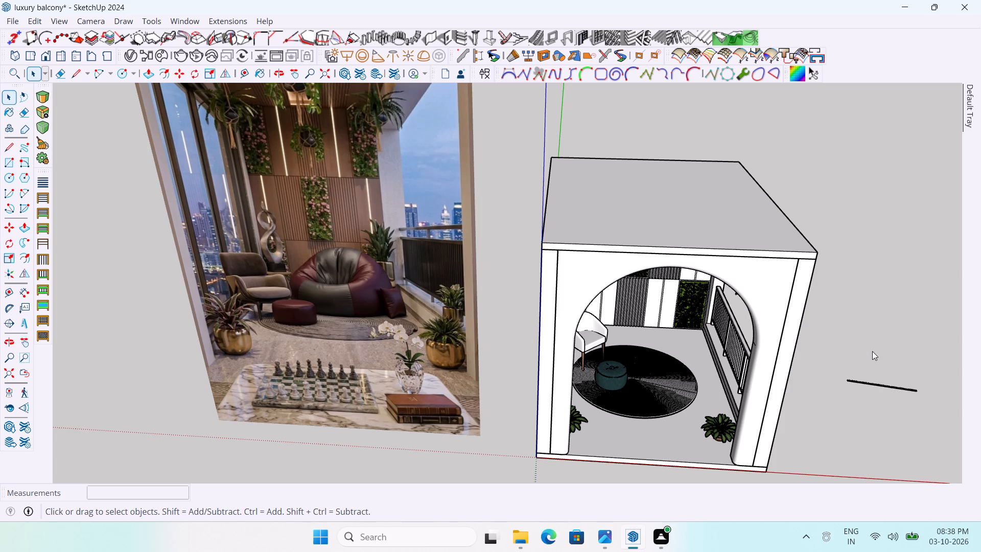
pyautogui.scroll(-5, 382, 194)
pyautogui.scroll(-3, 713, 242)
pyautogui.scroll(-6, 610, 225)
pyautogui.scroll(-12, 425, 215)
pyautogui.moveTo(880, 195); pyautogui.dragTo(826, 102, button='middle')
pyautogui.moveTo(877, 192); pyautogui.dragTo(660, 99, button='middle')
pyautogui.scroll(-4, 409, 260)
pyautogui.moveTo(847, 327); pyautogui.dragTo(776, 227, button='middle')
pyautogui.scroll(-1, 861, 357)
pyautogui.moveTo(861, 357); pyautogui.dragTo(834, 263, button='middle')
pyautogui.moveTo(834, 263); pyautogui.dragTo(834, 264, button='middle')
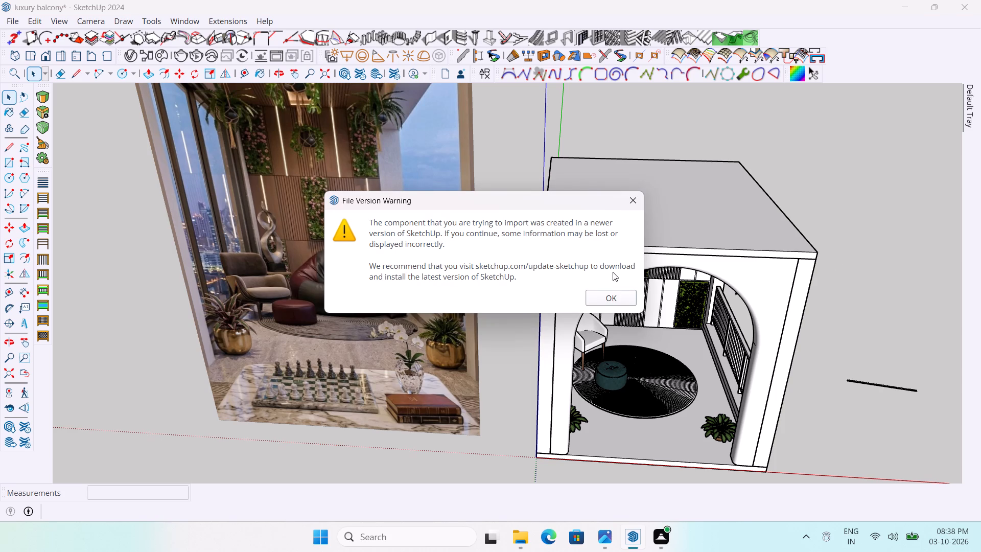
# Place the downloaded PUFF ARRAIA bean bag component on the open ground beside the balcony, on the railing side.
pyautogui.click(620, 297)
pyautogui.scroll(1, 678, 354)
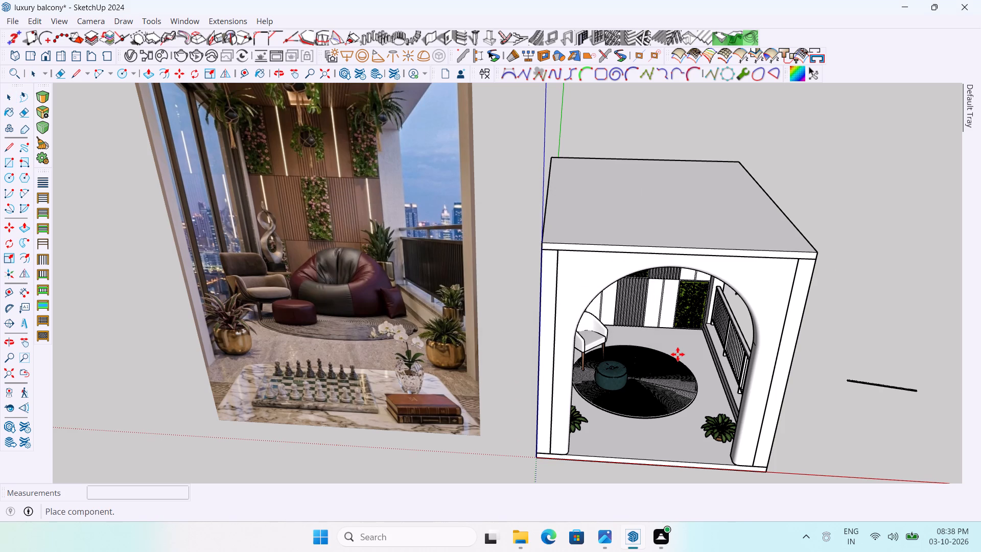
pyautogui.scroll(1, 678, 354)
pyautogui.scroll(-3, 629, 342)
pyautogui.scroll(-4, 584, 253)
pyautogui.moveTo(868, 323); pyautogui.dragTo(837, 225, button='middle')
pyautogui.scroll(-1, 869, 323)
pyautogui.scroll(-5, 639, 201)
pyautogui.scroll(-6, 511, 190)
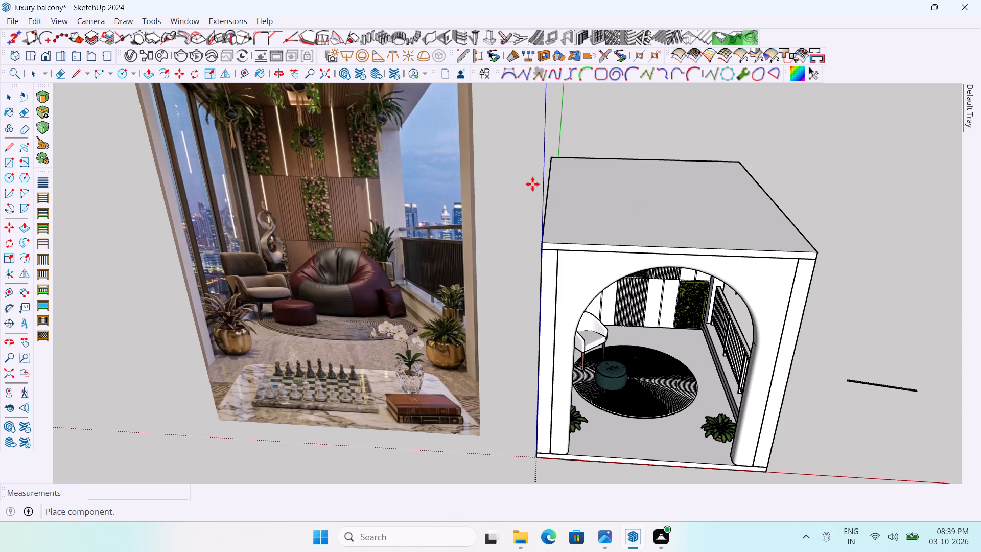
pyautogui.scroll(-16, 460, 212)
pyautogui.scroll(-1, 181, 162)
pyautogui.scroll(-4, 305, 241)
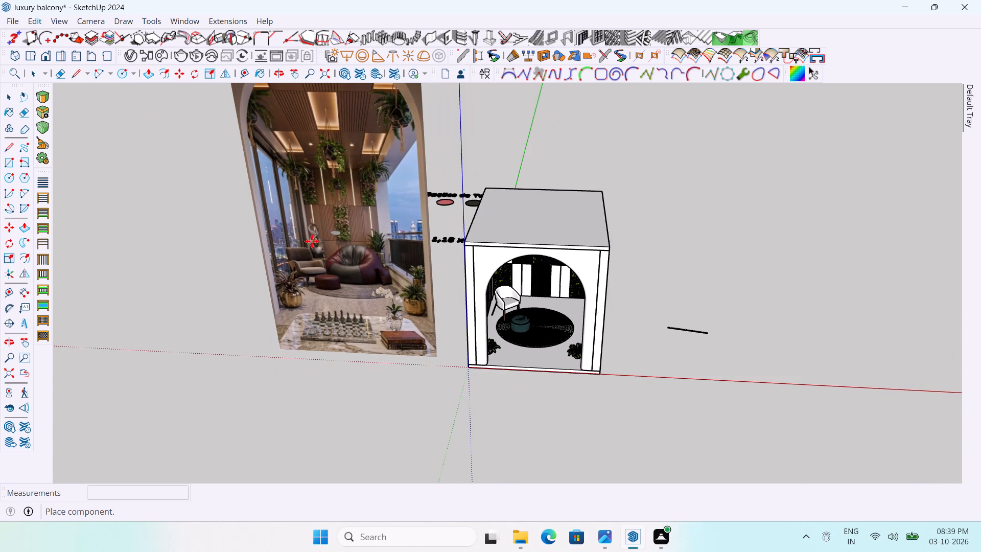
pyautogui.click(696, 291)
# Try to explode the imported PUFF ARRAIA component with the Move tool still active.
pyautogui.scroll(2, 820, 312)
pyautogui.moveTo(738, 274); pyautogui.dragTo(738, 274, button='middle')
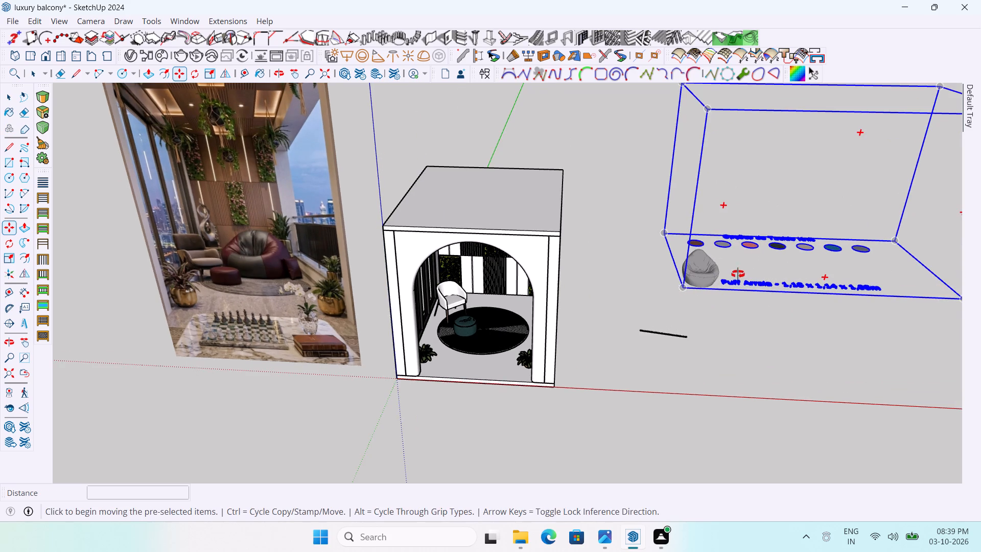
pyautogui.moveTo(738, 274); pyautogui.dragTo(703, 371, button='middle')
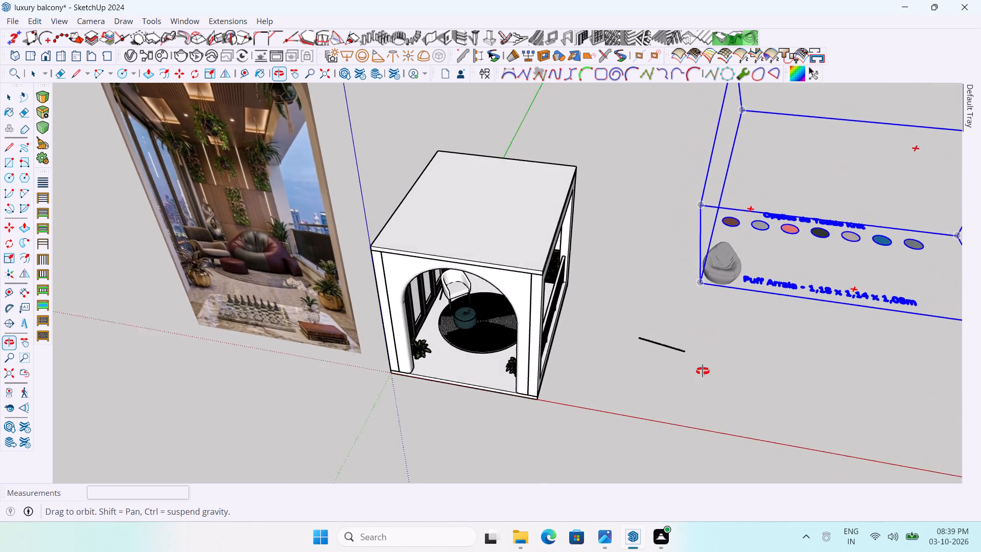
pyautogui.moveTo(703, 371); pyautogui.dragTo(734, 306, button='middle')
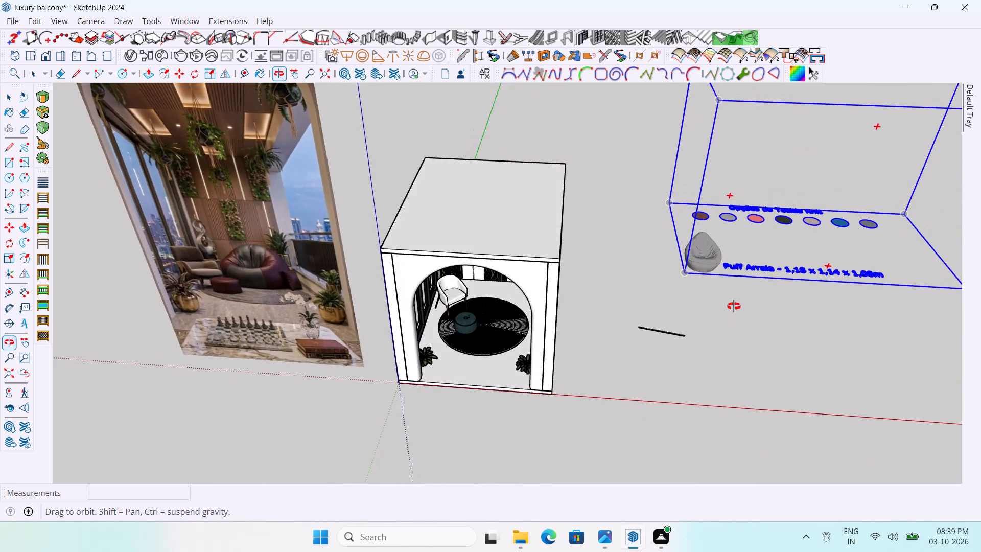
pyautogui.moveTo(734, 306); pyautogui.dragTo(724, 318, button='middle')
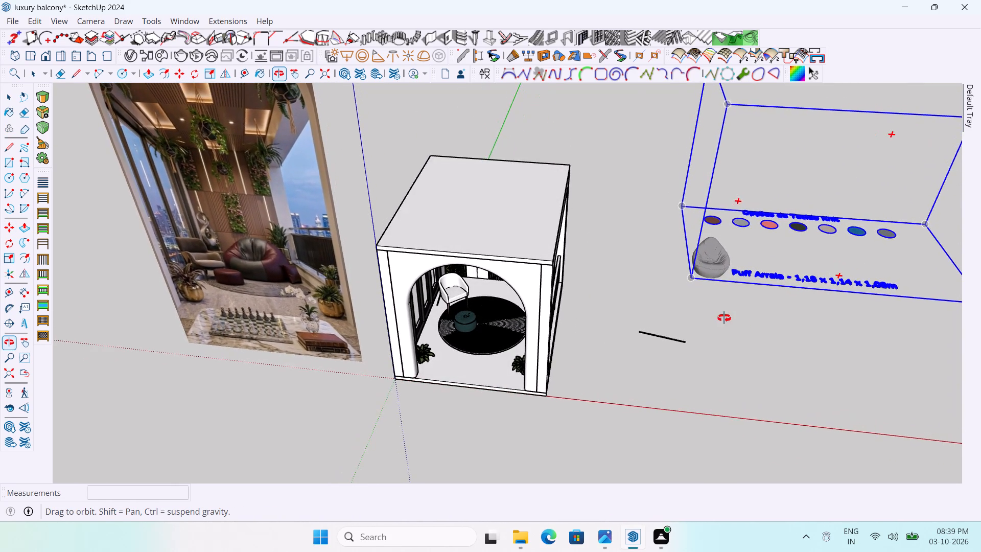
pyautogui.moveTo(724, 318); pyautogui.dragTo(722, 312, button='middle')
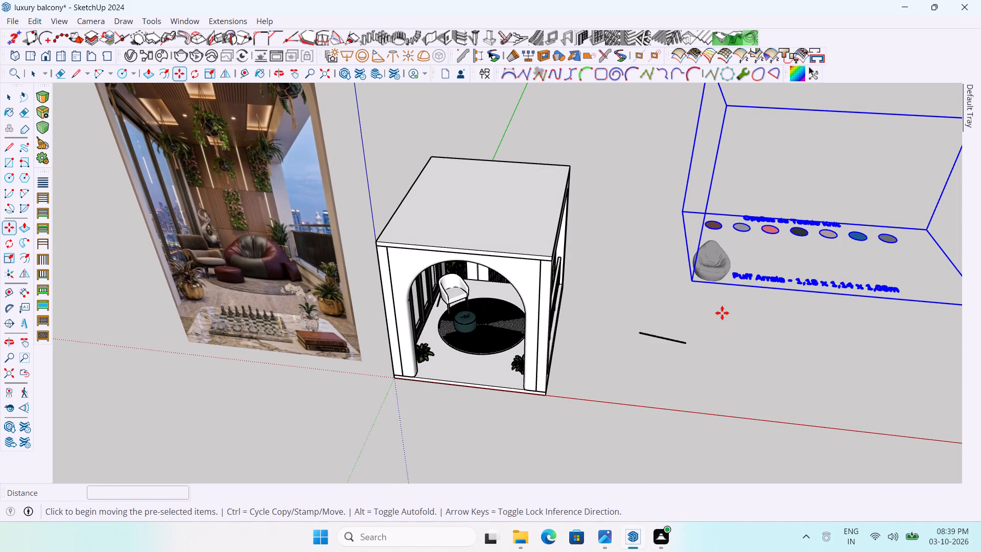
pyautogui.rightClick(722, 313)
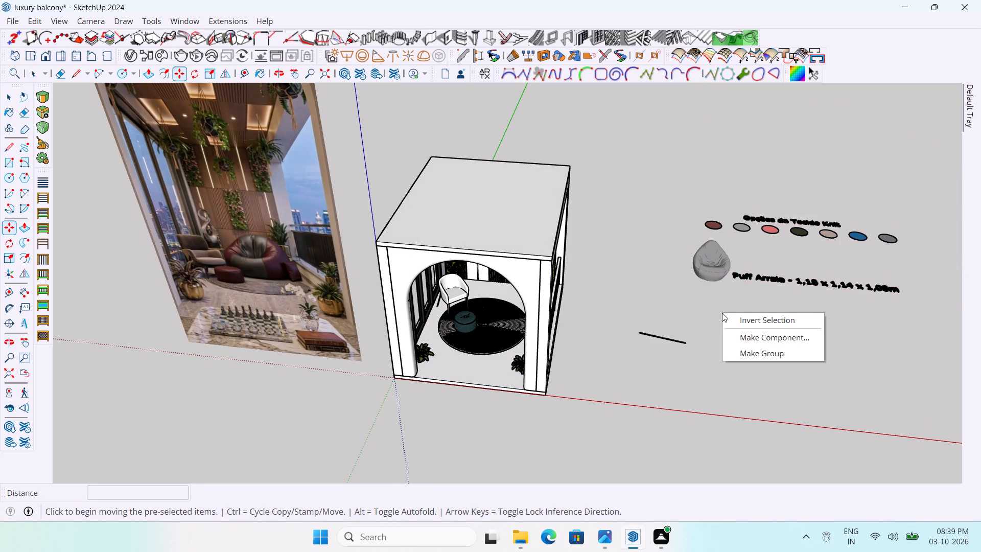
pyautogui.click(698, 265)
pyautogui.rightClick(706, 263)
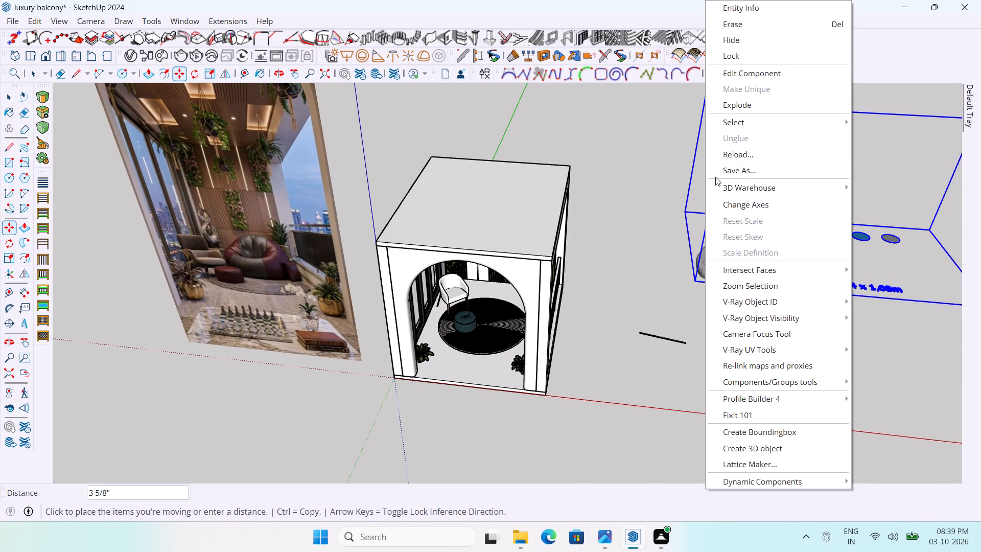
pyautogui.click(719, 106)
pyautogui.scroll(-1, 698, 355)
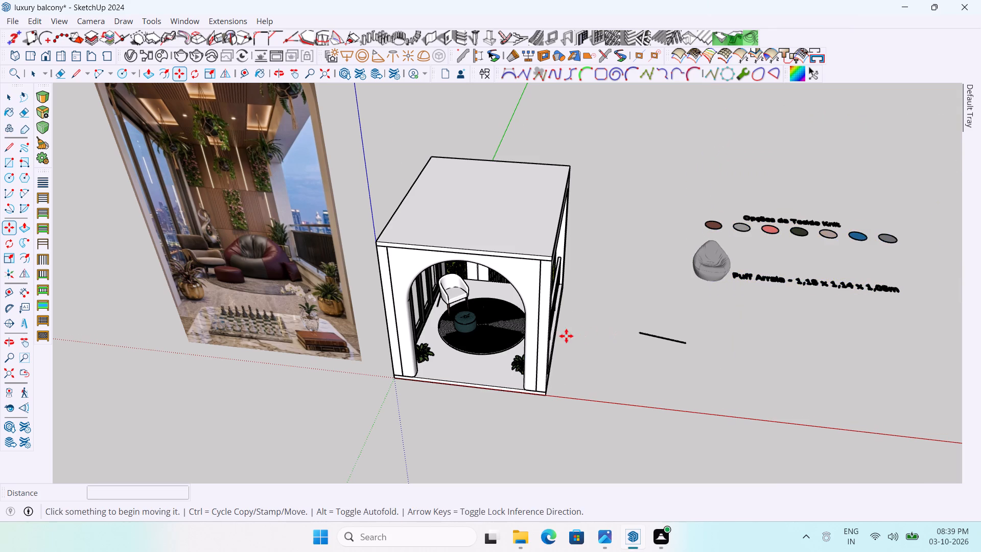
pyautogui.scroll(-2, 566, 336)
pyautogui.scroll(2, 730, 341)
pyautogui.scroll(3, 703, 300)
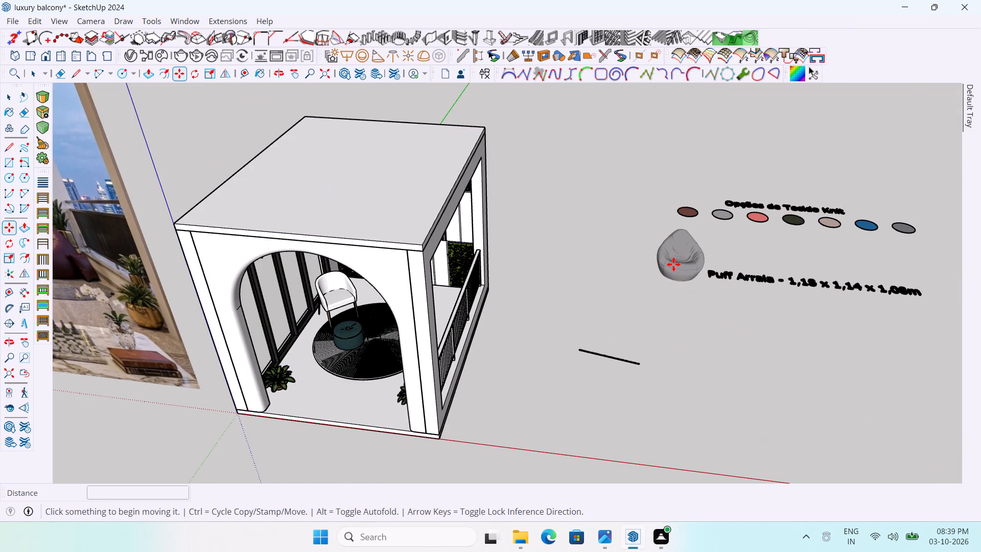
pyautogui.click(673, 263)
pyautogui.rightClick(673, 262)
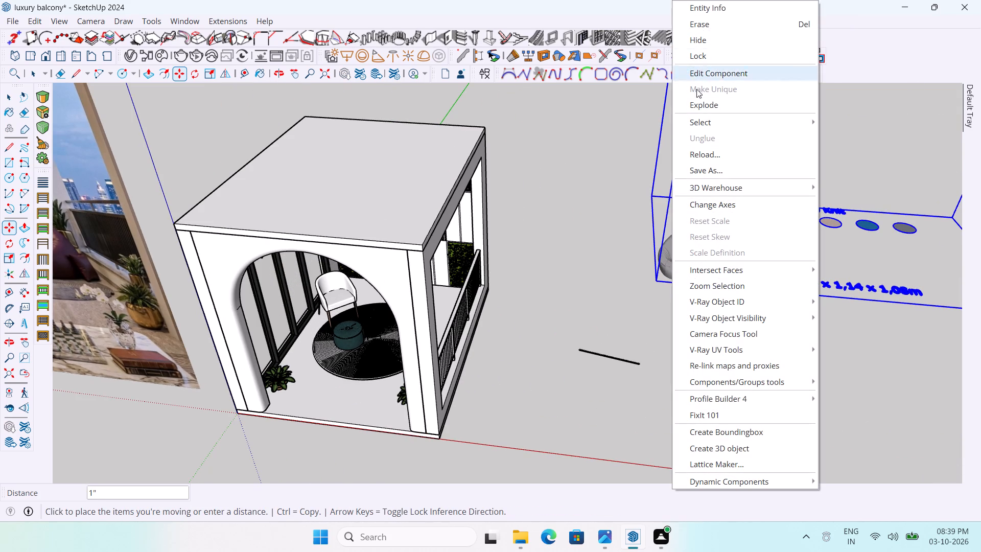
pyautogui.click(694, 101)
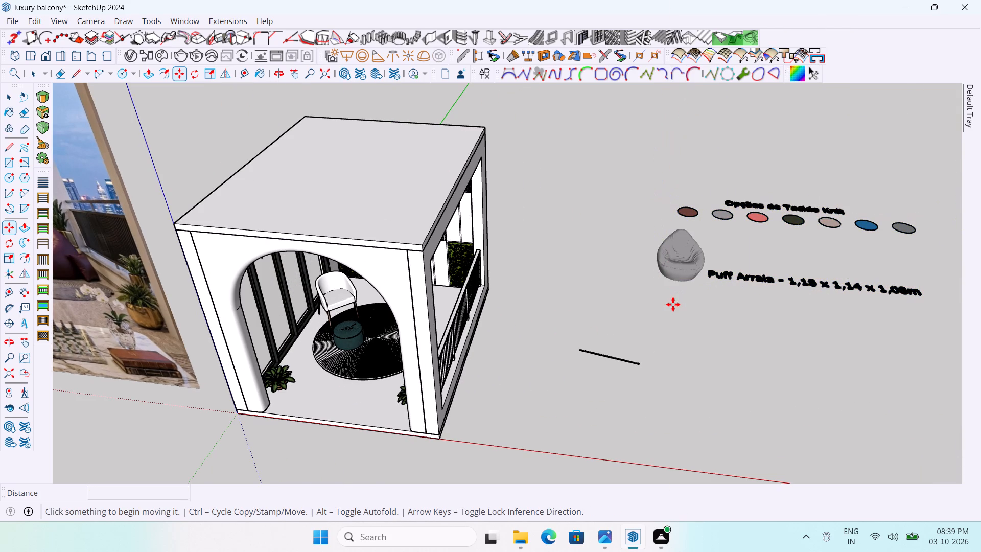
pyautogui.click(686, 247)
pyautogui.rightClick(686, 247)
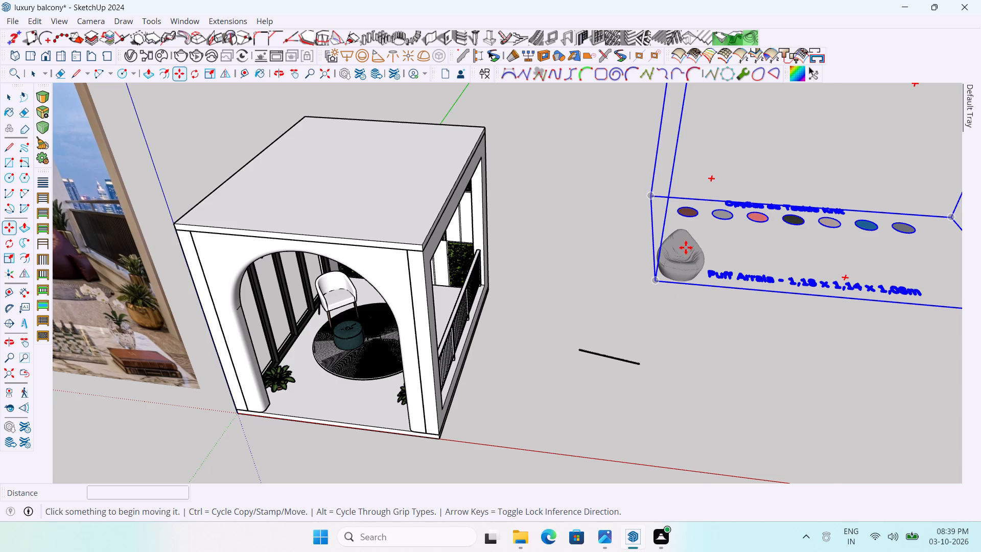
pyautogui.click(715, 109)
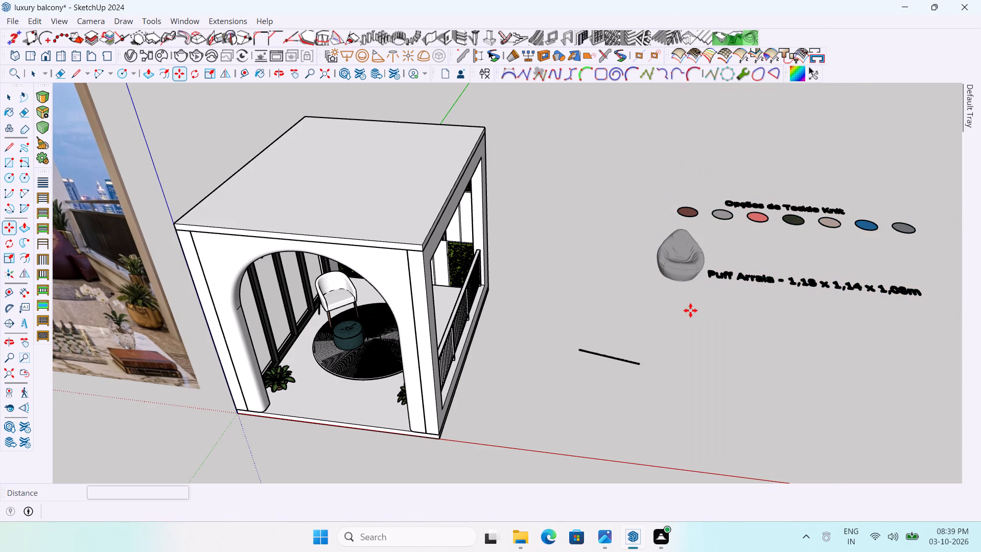
# Abandon the started move and explode the PUFF ARRAIA component with the Select tool active.
pyautogui.click(678, 277)
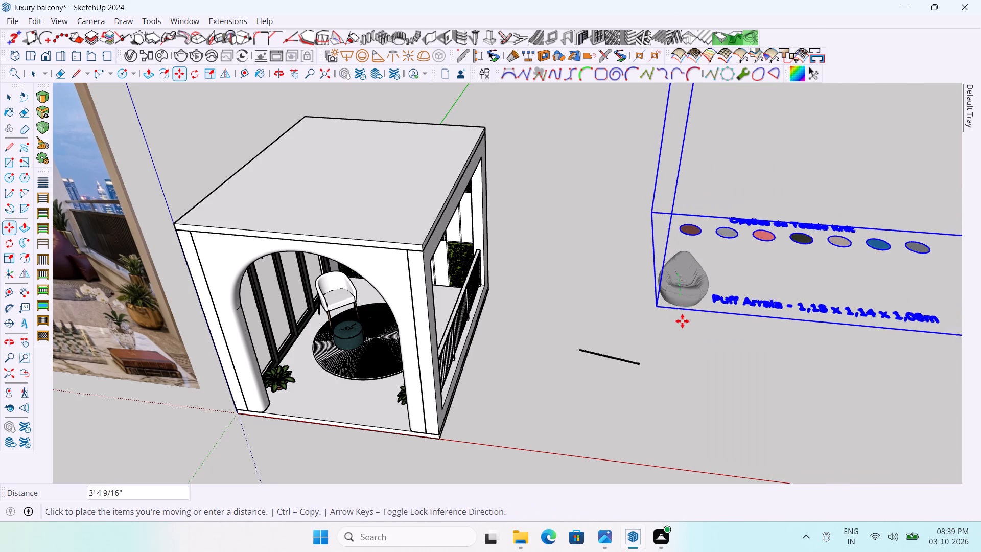
pyautogui.press('space')
pyautogui.click(675, 265)
pyautogui.moveTo(731, 302); pyautogui.dragTo(600, 277, button='middle')
pyautogui.scroll(3, 844, 380)
pyautogui.scroll(6, 775, 331)
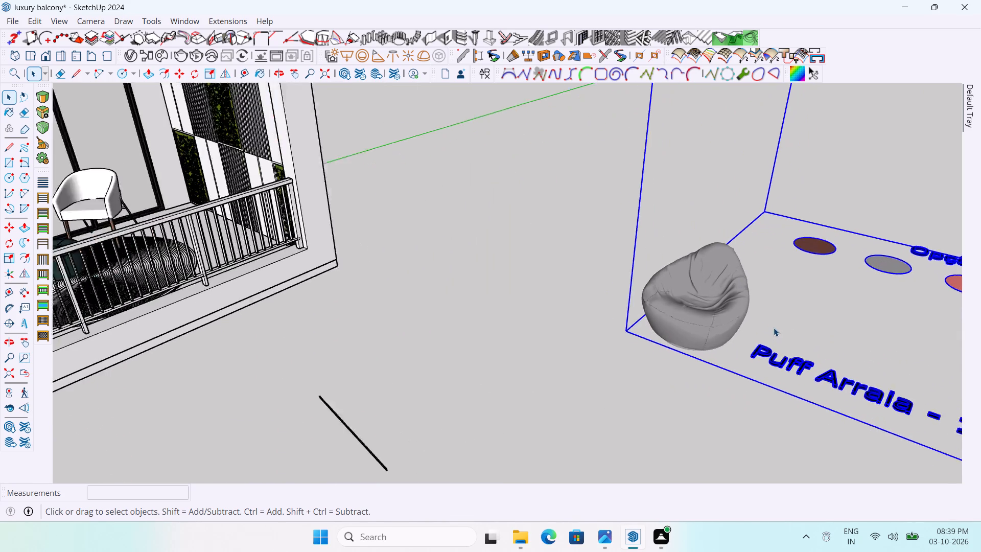
pyautogui.scroll(1, 774, 328)
pyautogui.rightClick(711, 317)
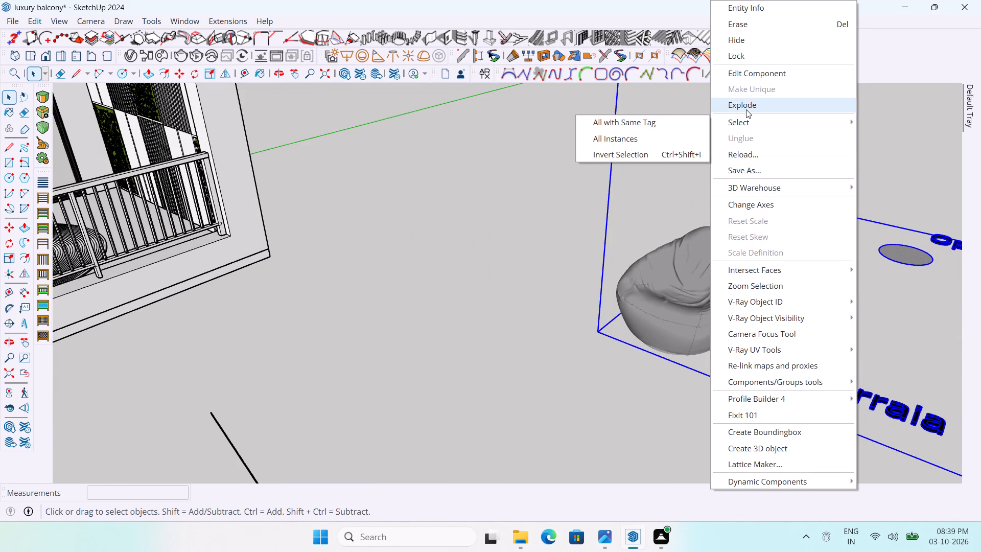
pyautogui.click(746, 109)
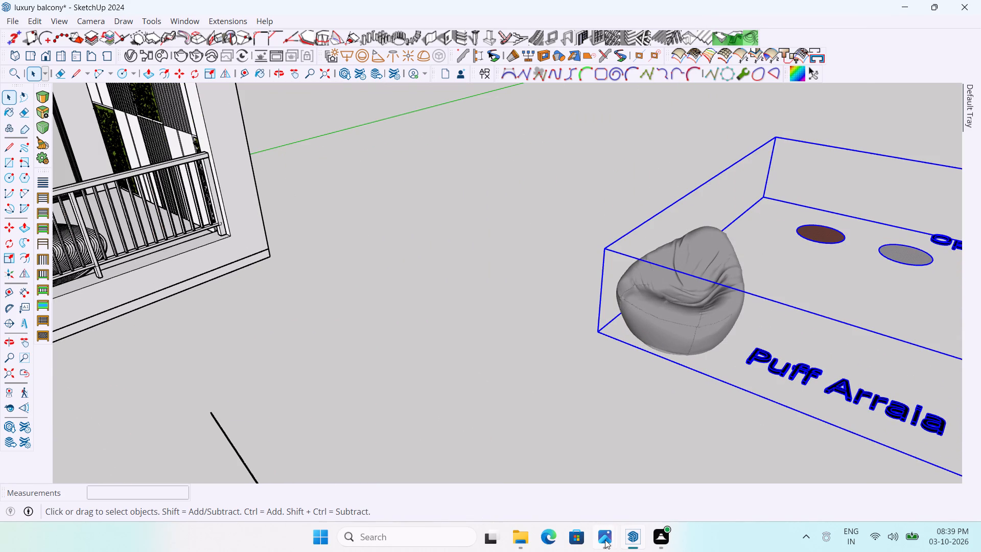
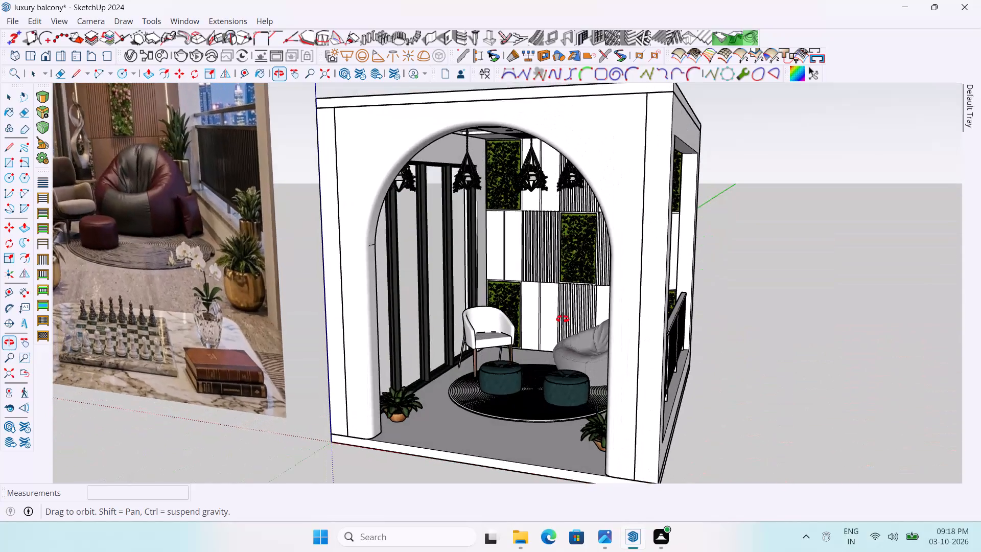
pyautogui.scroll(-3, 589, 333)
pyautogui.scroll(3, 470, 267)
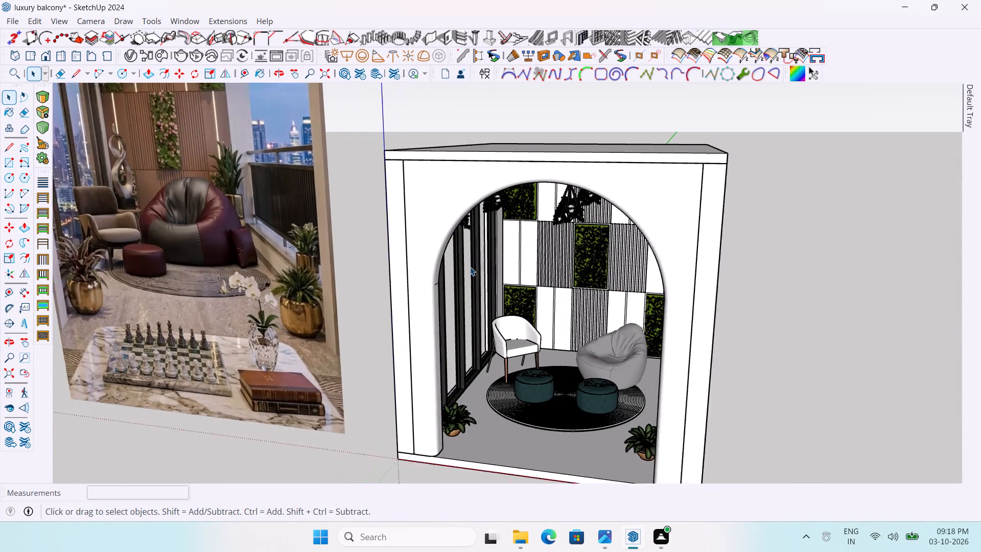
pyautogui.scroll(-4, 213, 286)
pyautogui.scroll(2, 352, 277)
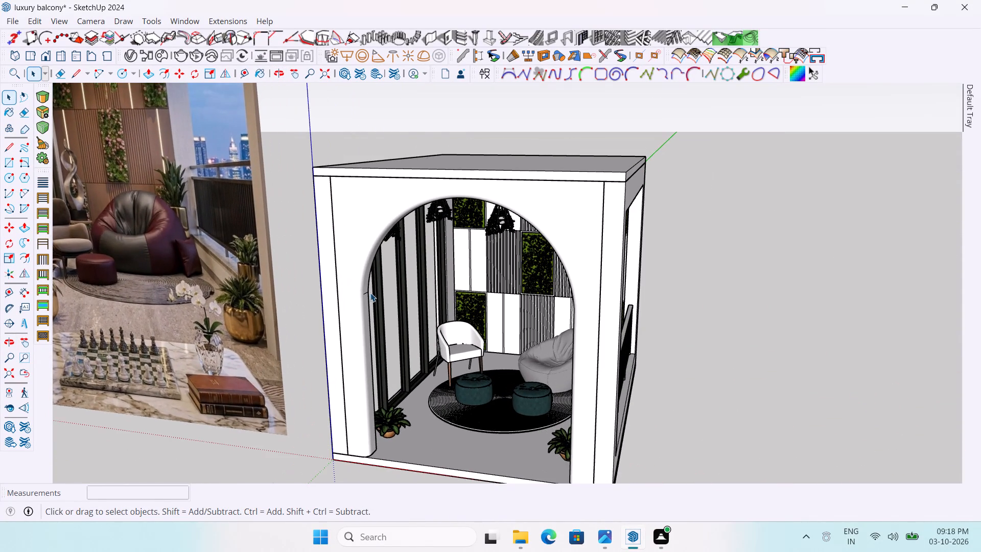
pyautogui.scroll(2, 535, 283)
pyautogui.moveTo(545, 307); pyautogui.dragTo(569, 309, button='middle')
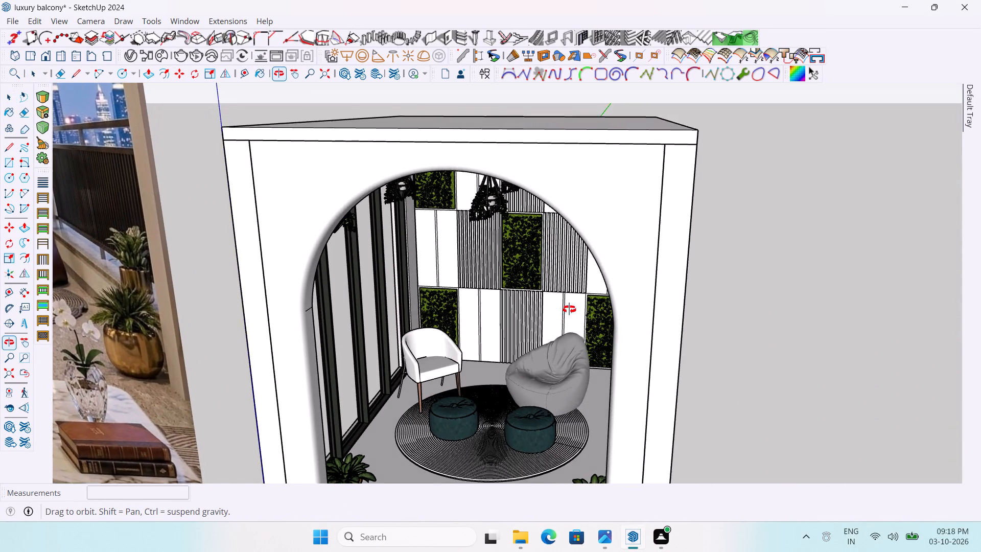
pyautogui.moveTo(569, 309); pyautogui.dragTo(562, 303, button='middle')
# Search 3D Warehouse for "decorative item".
pyautogui.click(351, 77)
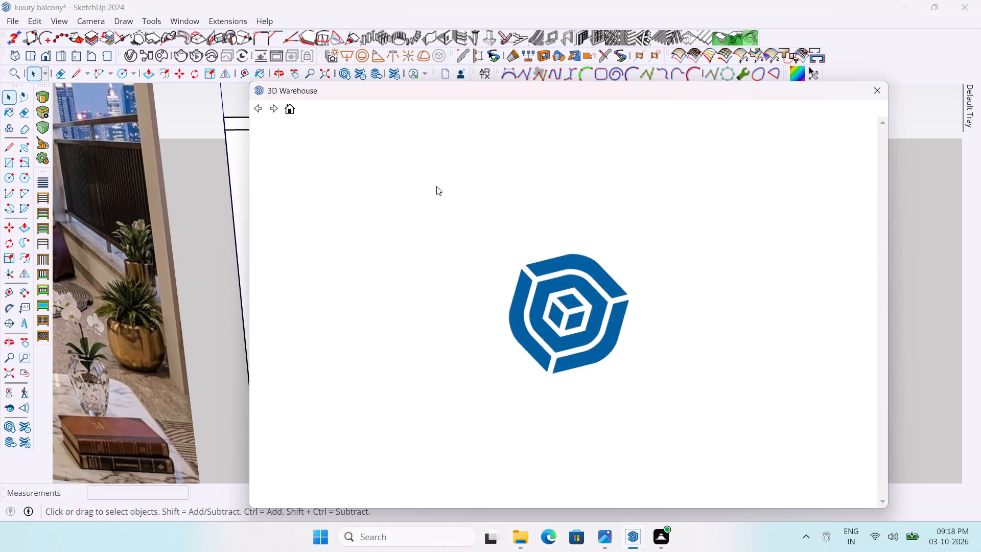
pyautogui.click(474, 343)
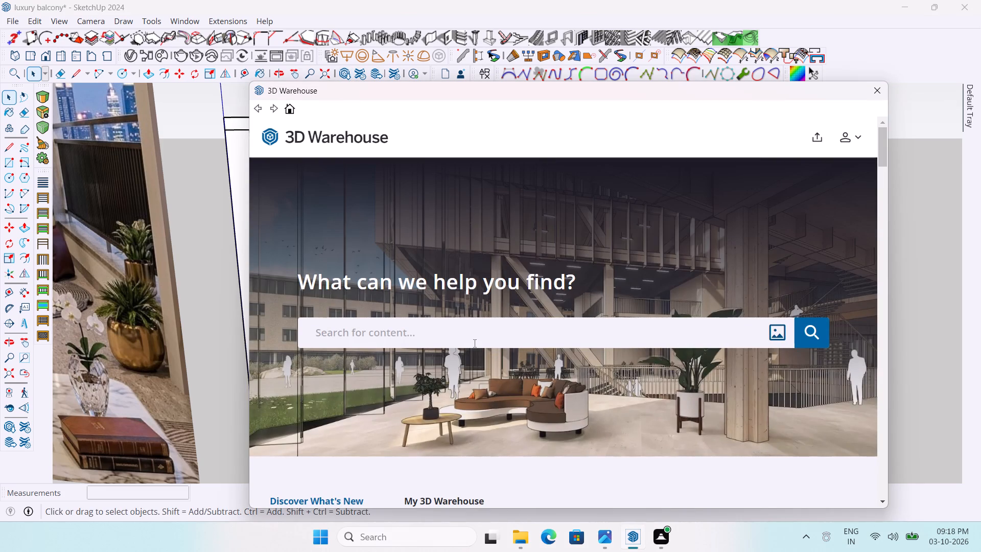
pyautogui.write('dec')
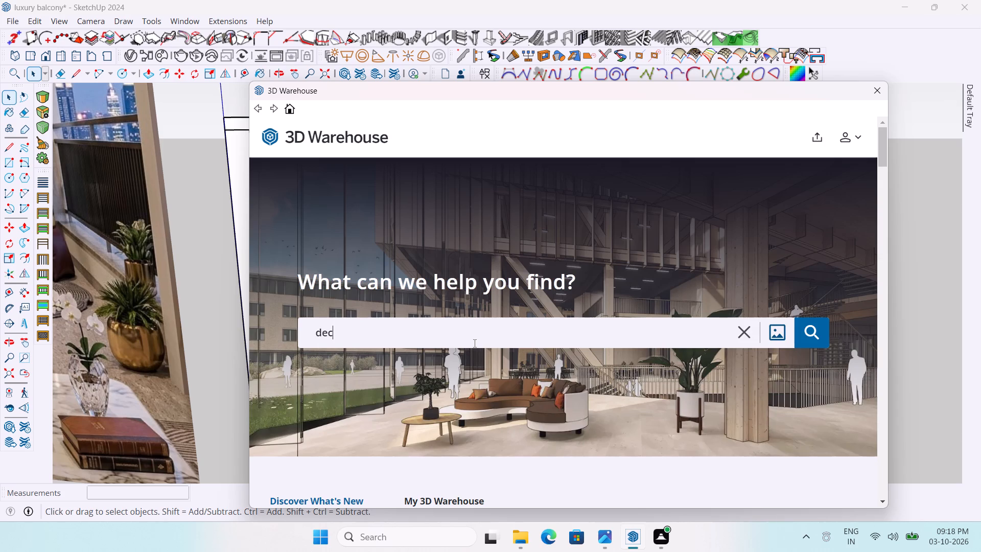
pyautogui.write('orative item')
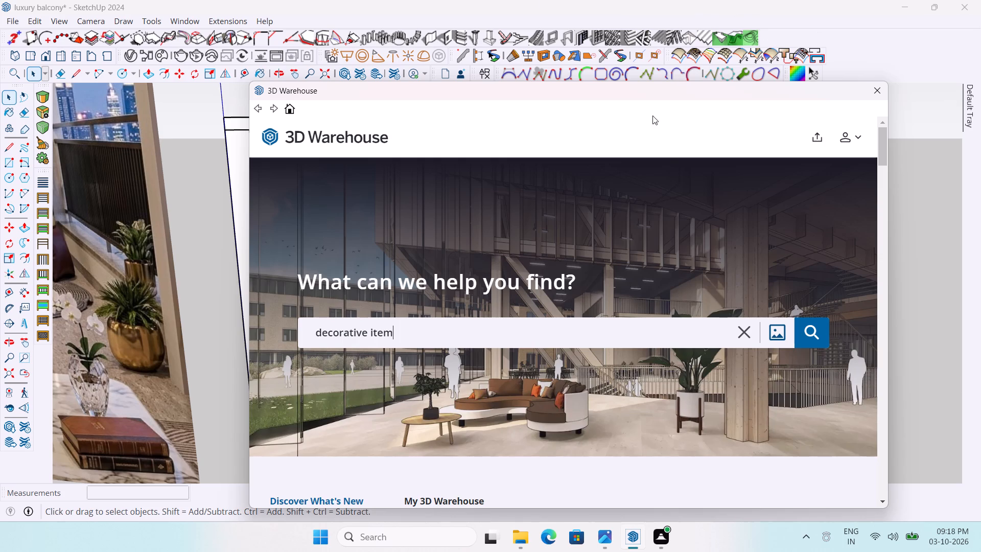
pyautogui.click(807, 333)
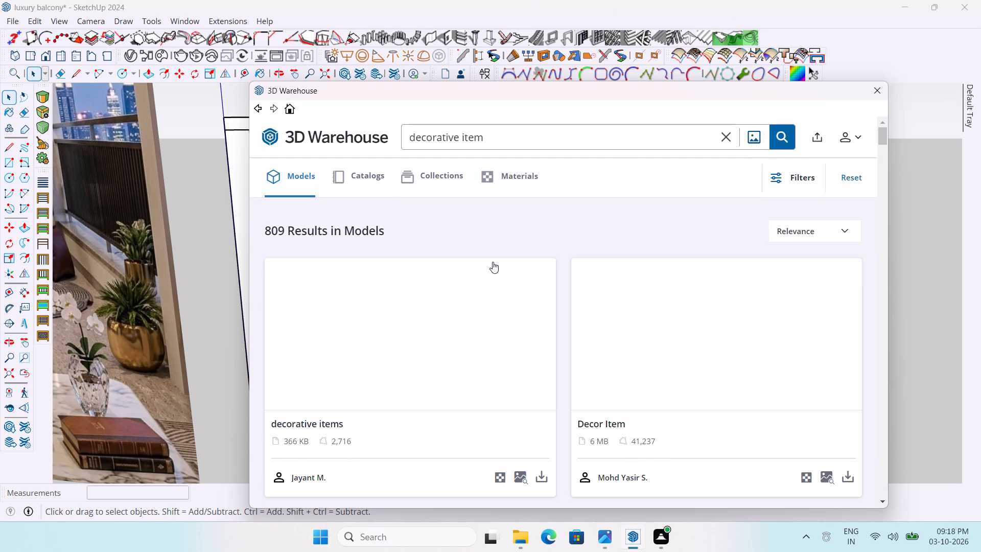
# Find the "decoration items 2" model, a dark vase with twisted branches, among the results and load it directly into the balcony model.
pyautogui.scroll(-1, 556, 257)
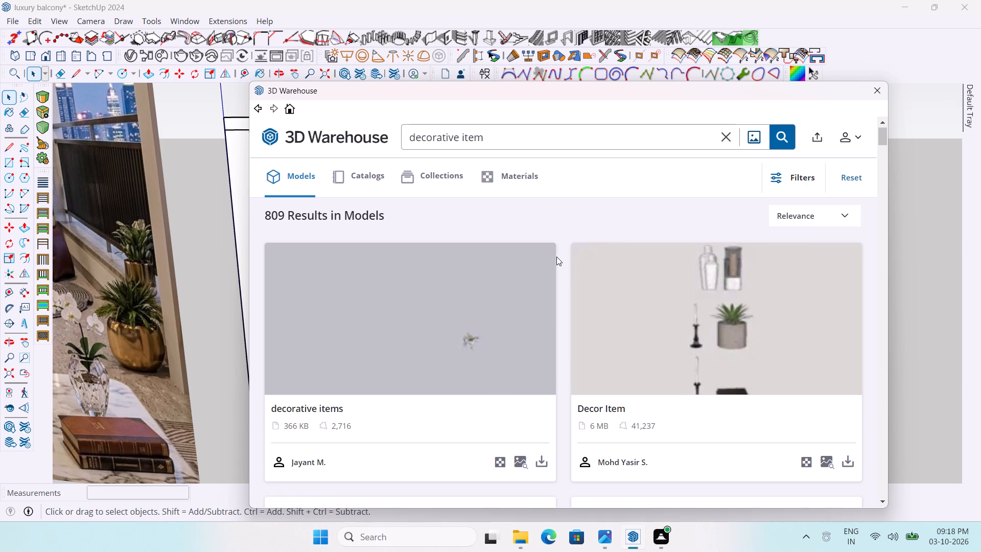
pyautogui.scroll(-3, 556, 257)
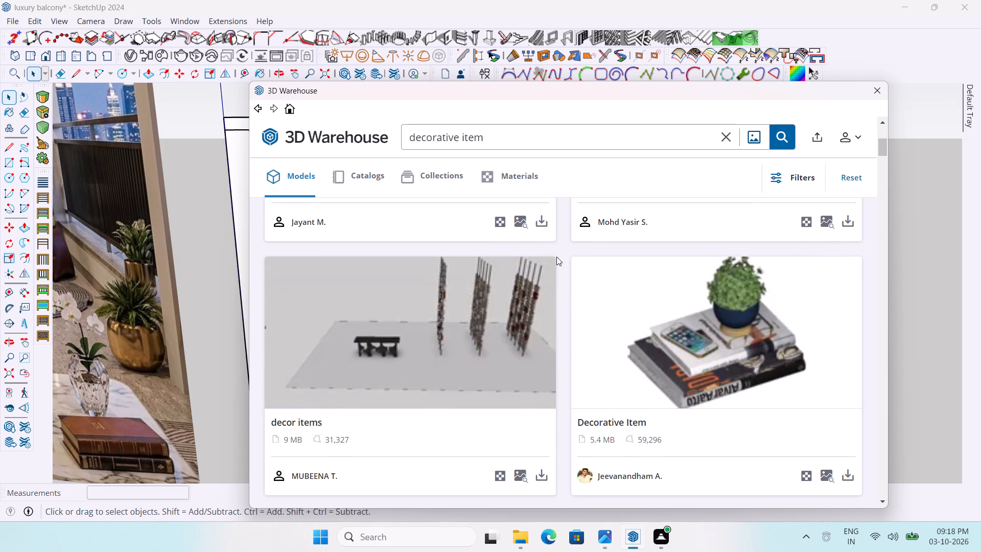
pyautogui.scroll(-5, 556, 257)
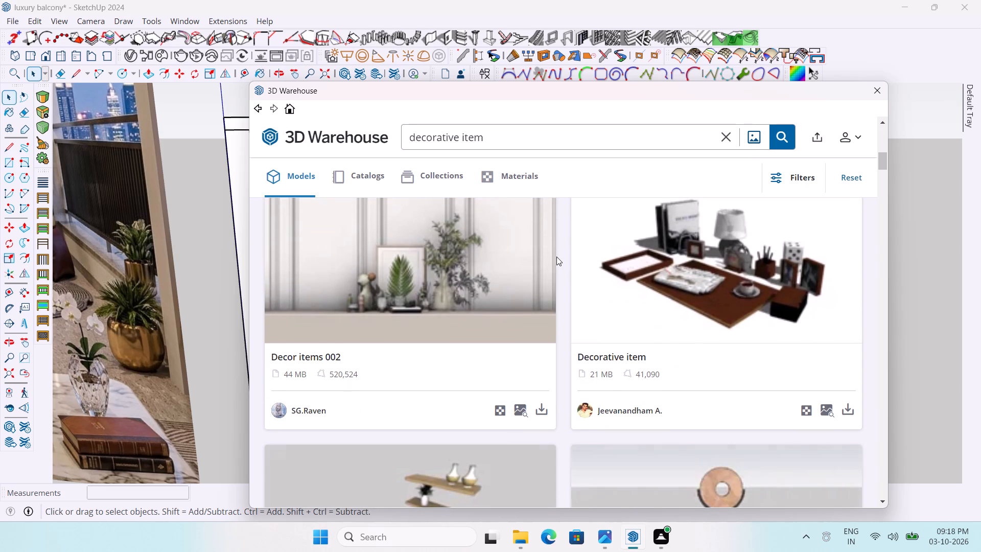
pyautogui.scroll(-3, 556, 257)
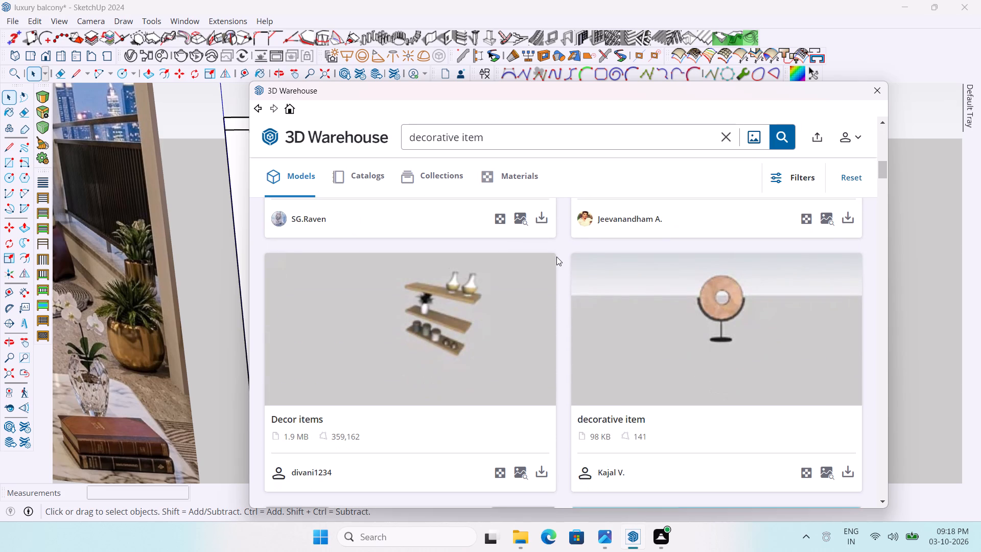
pyautogui.scroll(-6, 556, 257)
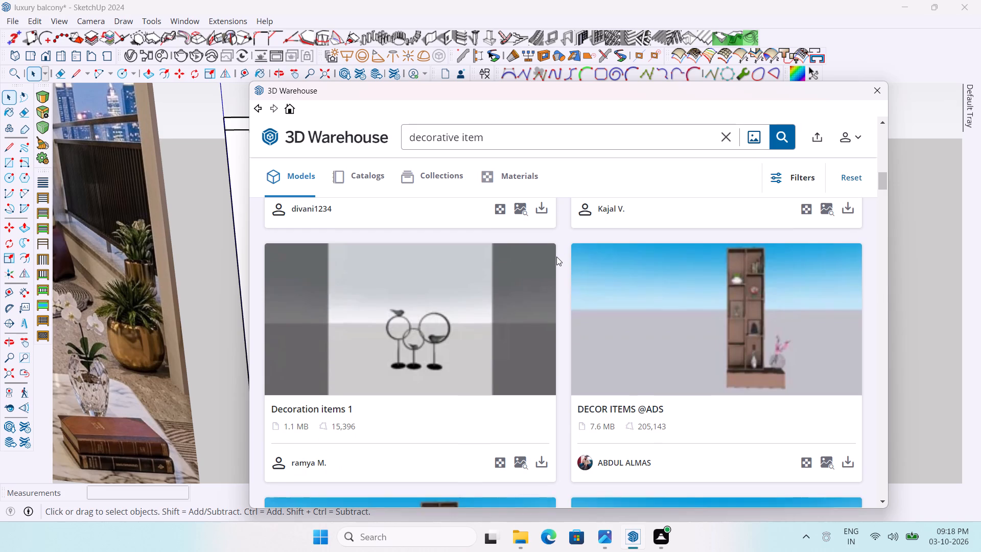
pyautogui.scroll(-13, 556, 257)
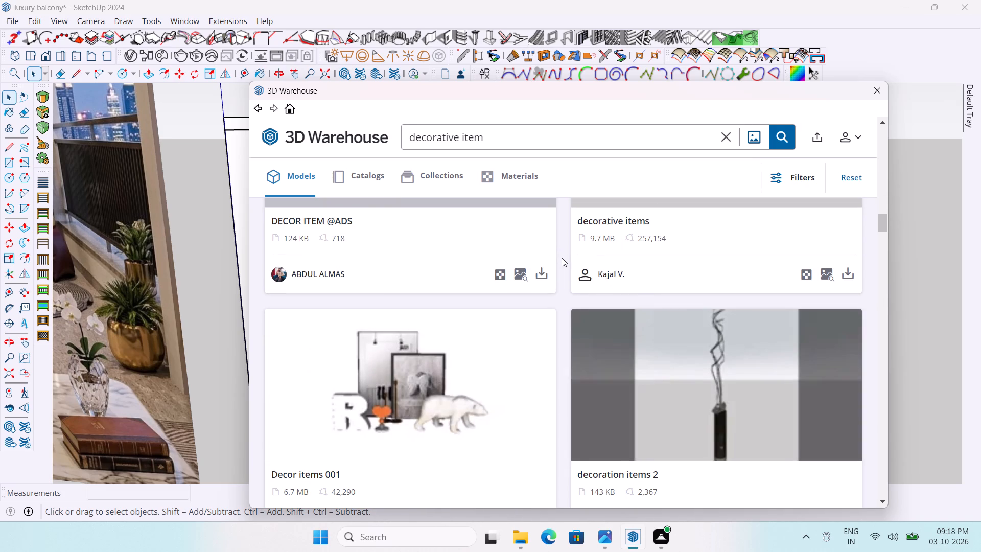
pyautogui.scroll(-2, 745, 275)
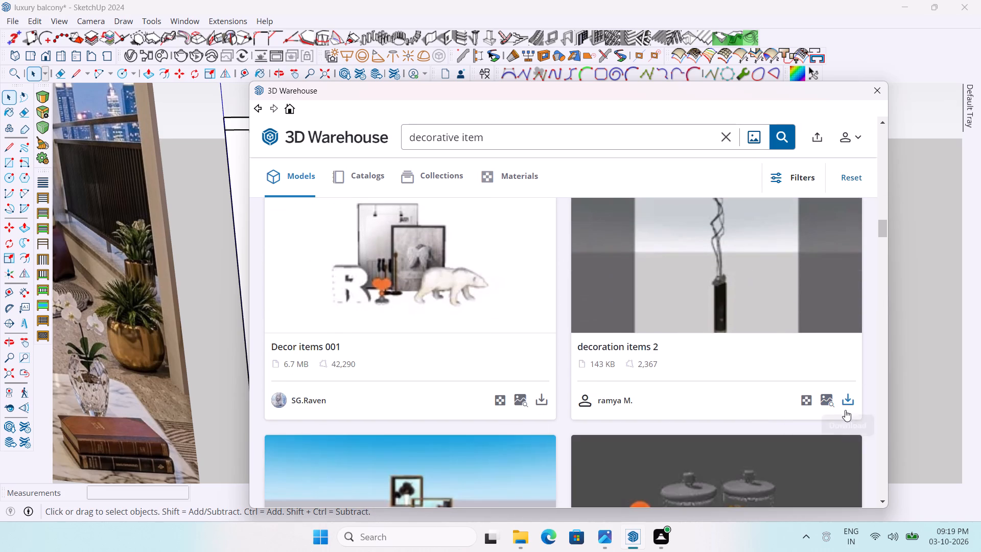
pyautogui.click(848, 406)
pyautogui.click(528, 315)
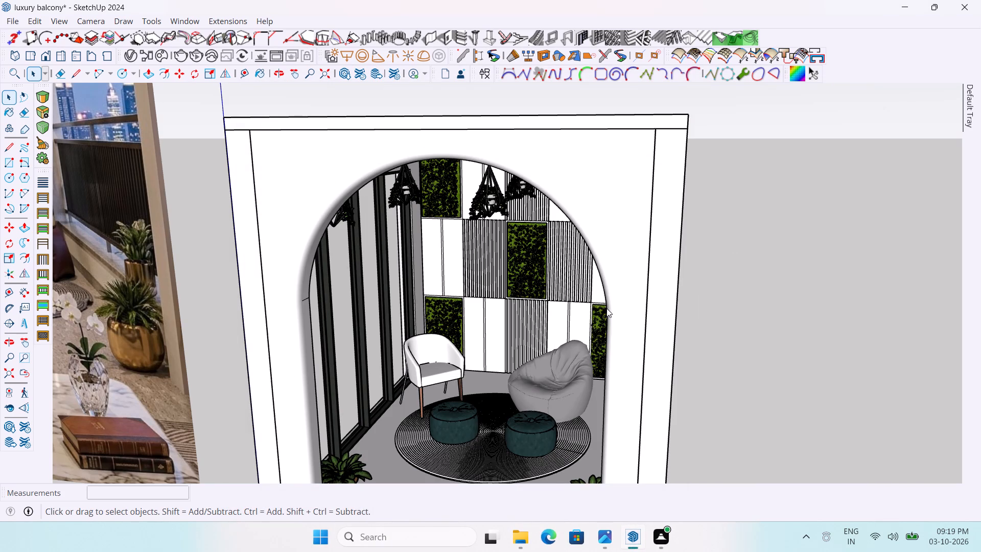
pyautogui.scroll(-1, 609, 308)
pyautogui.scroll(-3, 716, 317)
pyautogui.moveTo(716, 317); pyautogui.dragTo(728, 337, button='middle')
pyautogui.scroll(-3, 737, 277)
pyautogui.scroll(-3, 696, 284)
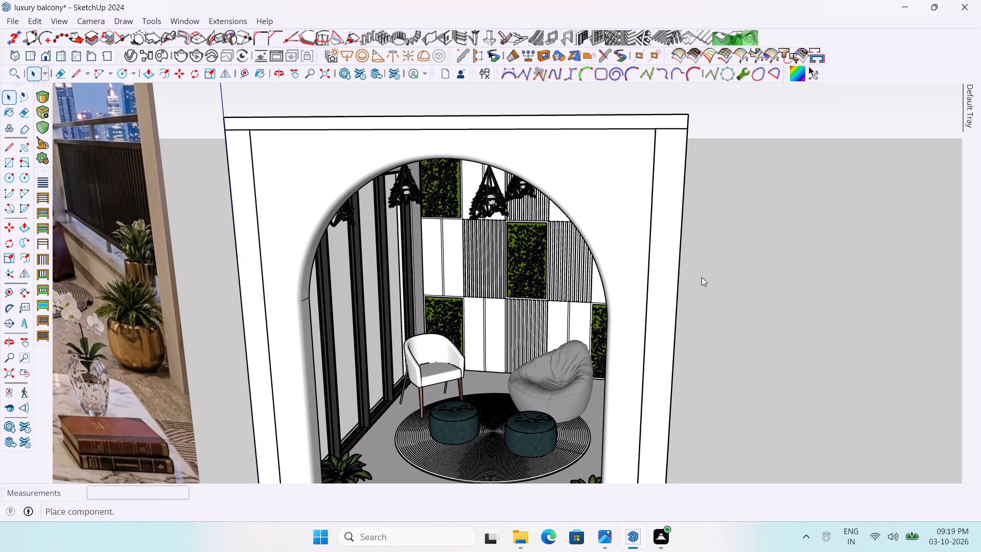
# Place the branch vase on the floor in the back corner behind the white armchair, beside the lower green wall panel.
pyautogui.scroll(-1, 708, 270)
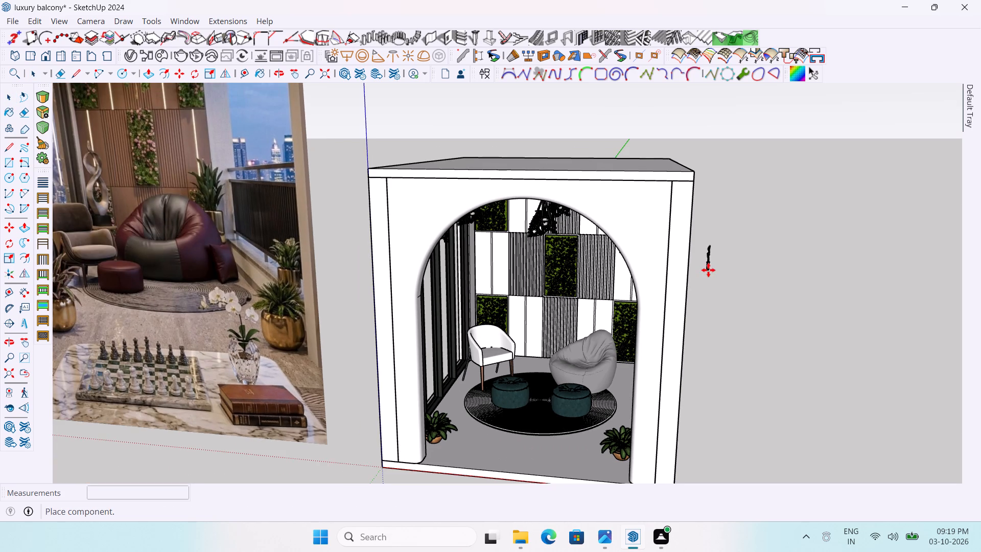
pyautogui.scroll(4, 499, 334)
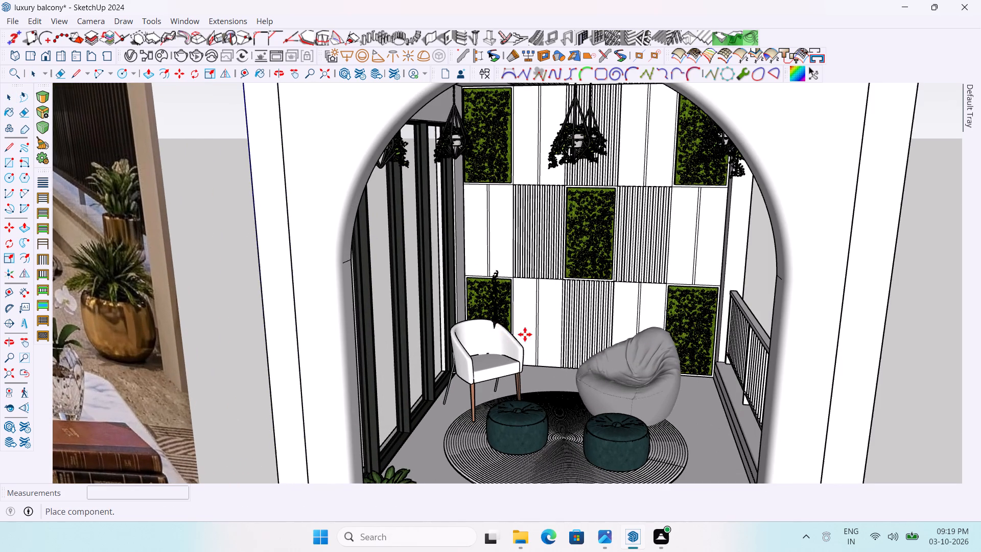
pyautogui.scroll(13, 691, 341)
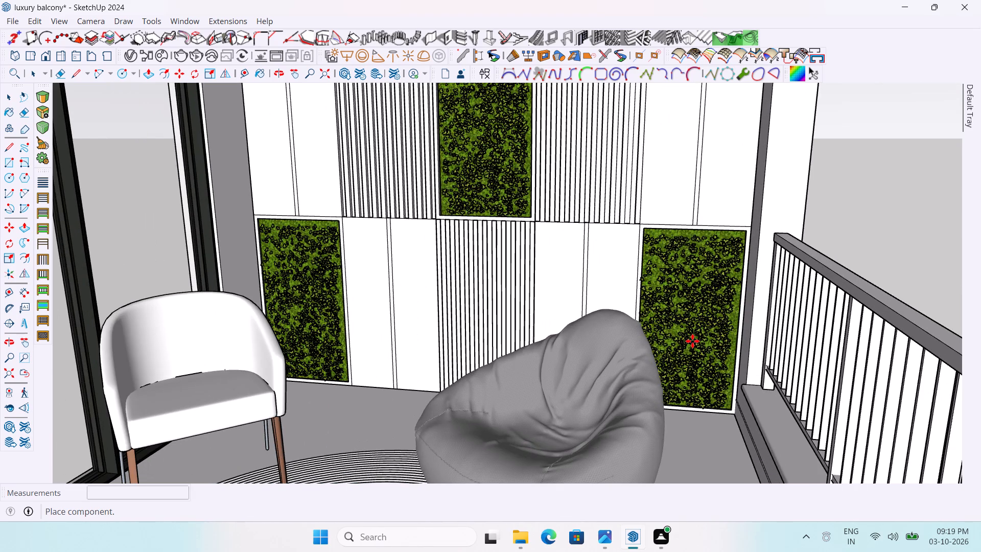
pyautogui.moveTo(692, 341); pyautogui.dragTo(730, 363, button='middle')
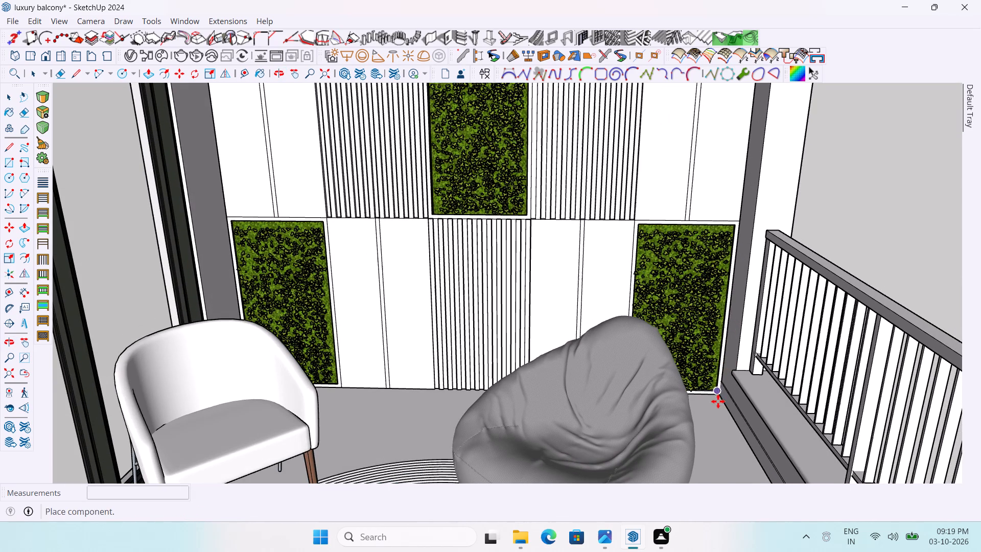
pyautogui.scroll(5, 704, 412)
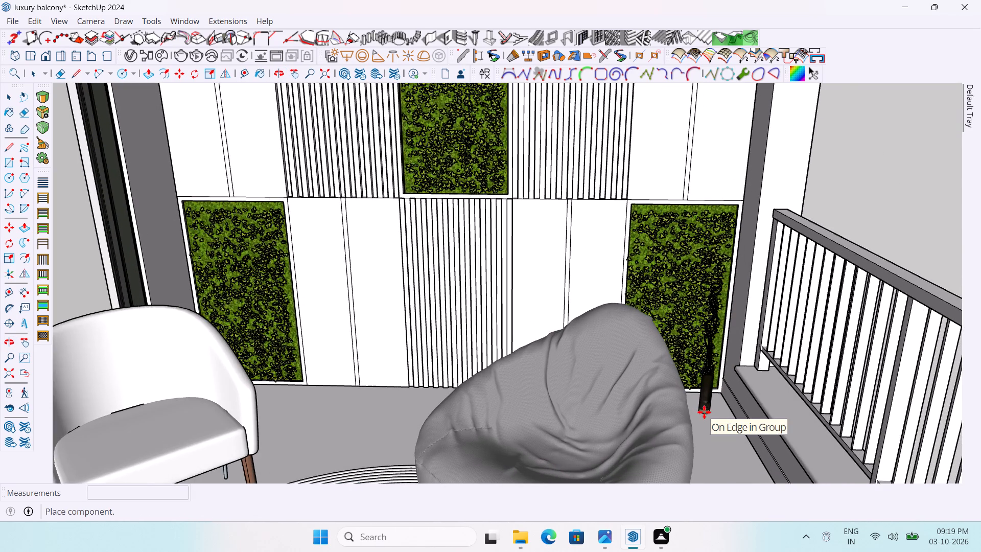
pyautogui.scroll(10, 704, 412)
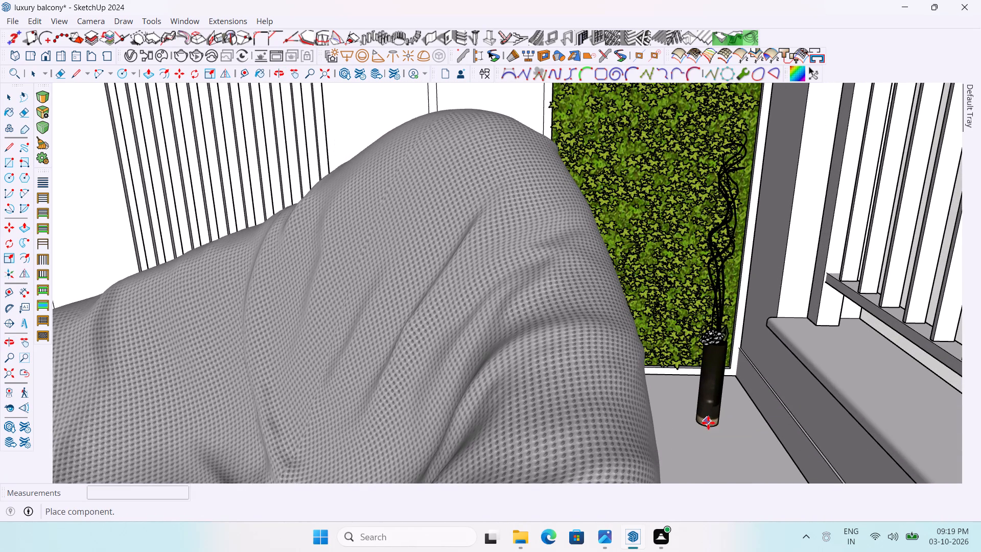
pyautogui.scroll(-6, 718, 403)
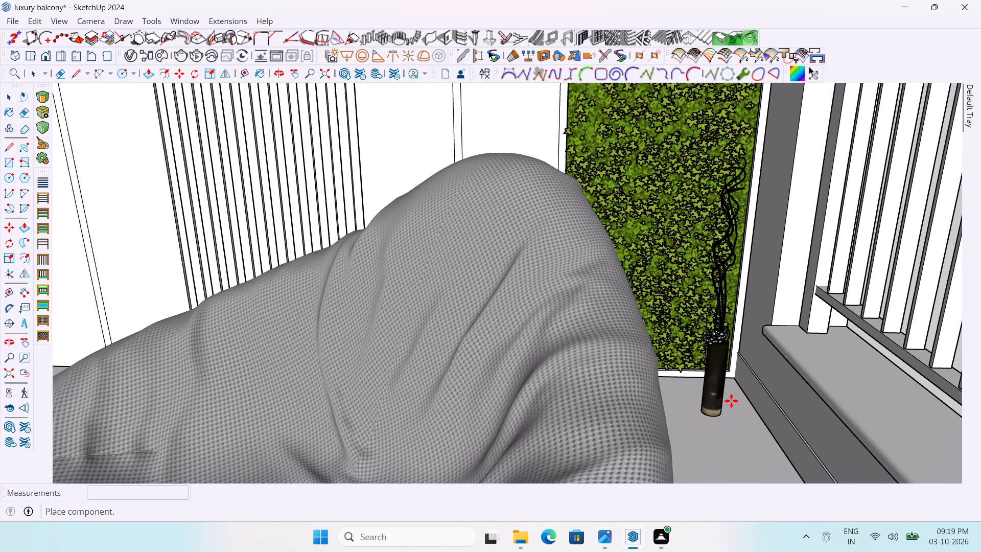
pyautogui.scroll(-9, 731, 401)
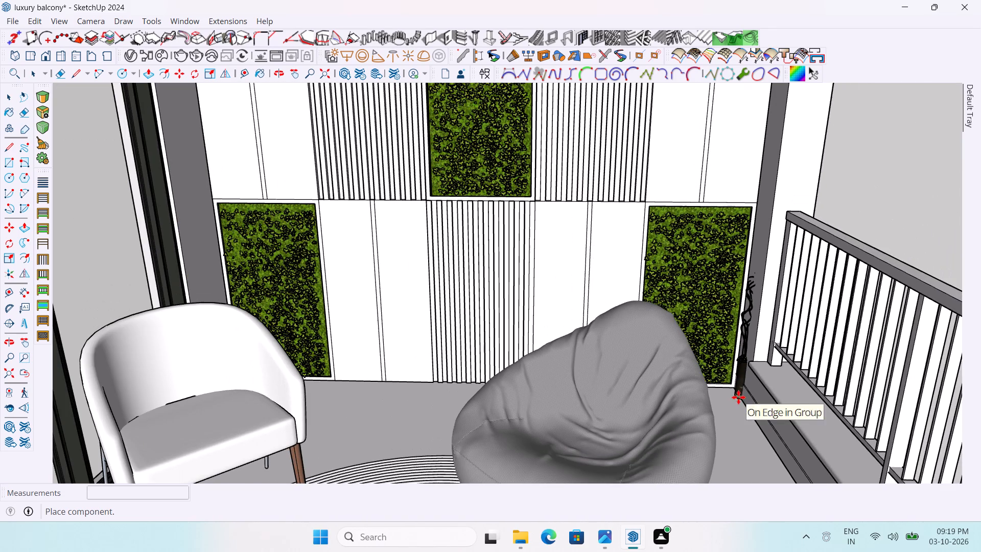
pyautogui.scroll(2, 259, 396)
pyautogui.moveTo(350, 398); pyautogui.dragTo(340, 403, button='middle')
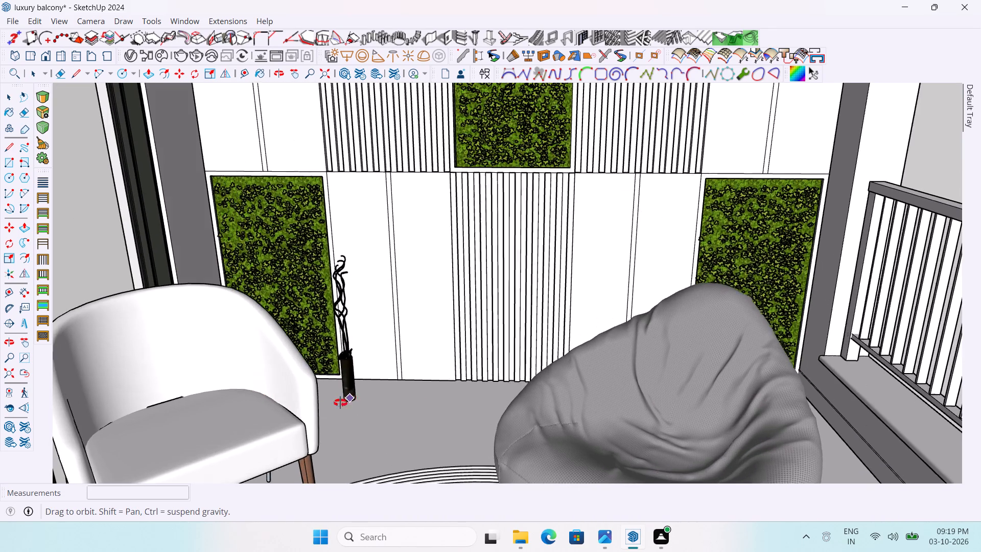
pyautogui.moveTo(340, 403); pyautogui.dragTo(253, 418, button='middle')
pyautogui.scroll(1, 253, 418)
pyautogui.scroll(2, 337, 365)
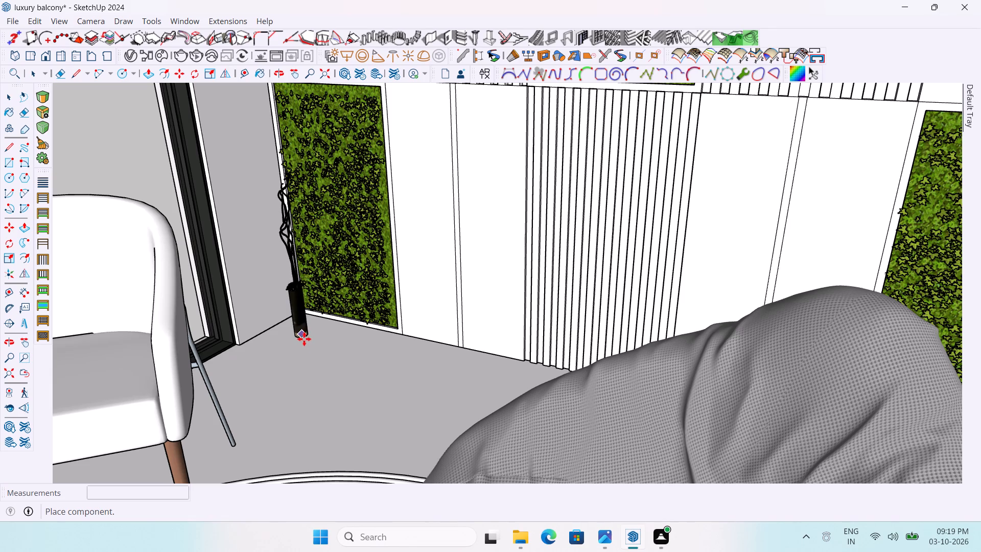
pyautogui.click(308, 339)
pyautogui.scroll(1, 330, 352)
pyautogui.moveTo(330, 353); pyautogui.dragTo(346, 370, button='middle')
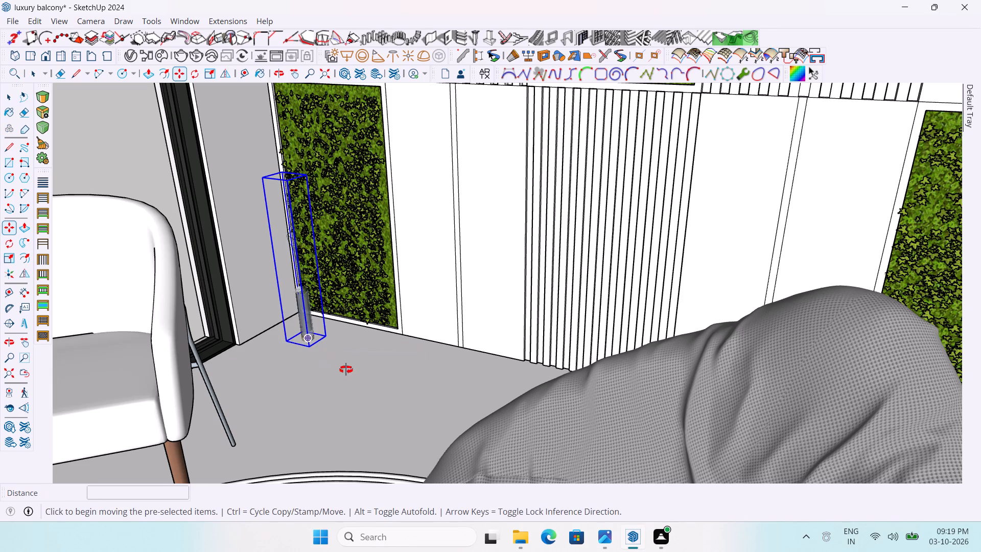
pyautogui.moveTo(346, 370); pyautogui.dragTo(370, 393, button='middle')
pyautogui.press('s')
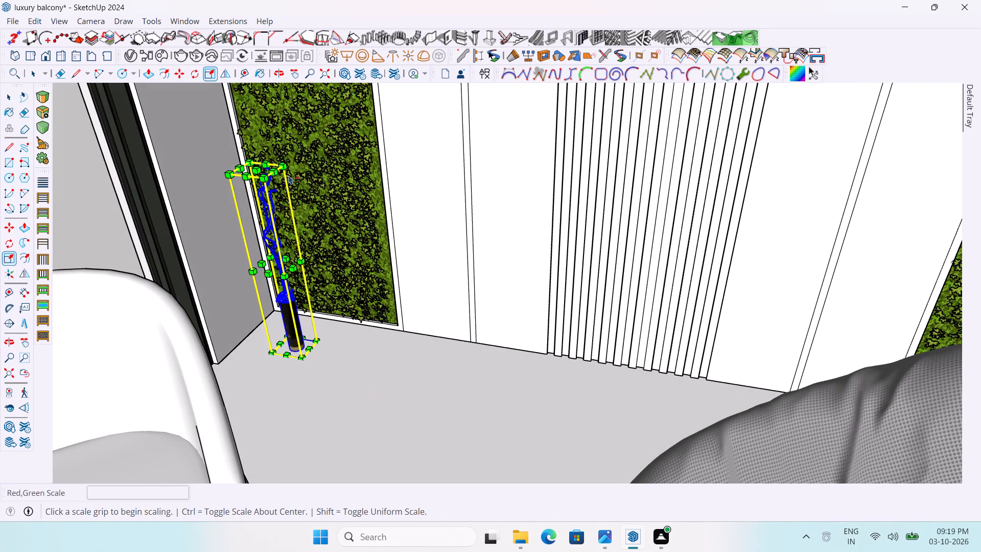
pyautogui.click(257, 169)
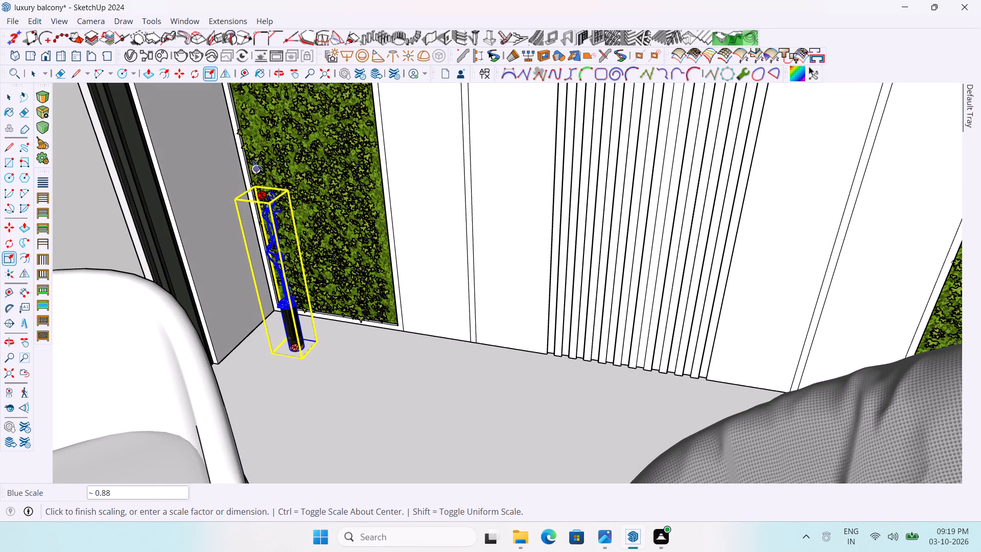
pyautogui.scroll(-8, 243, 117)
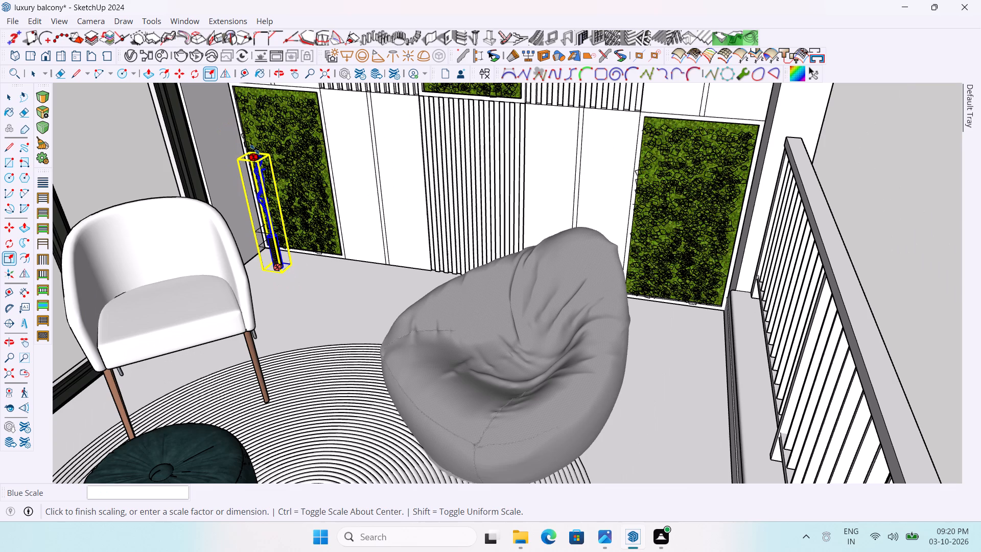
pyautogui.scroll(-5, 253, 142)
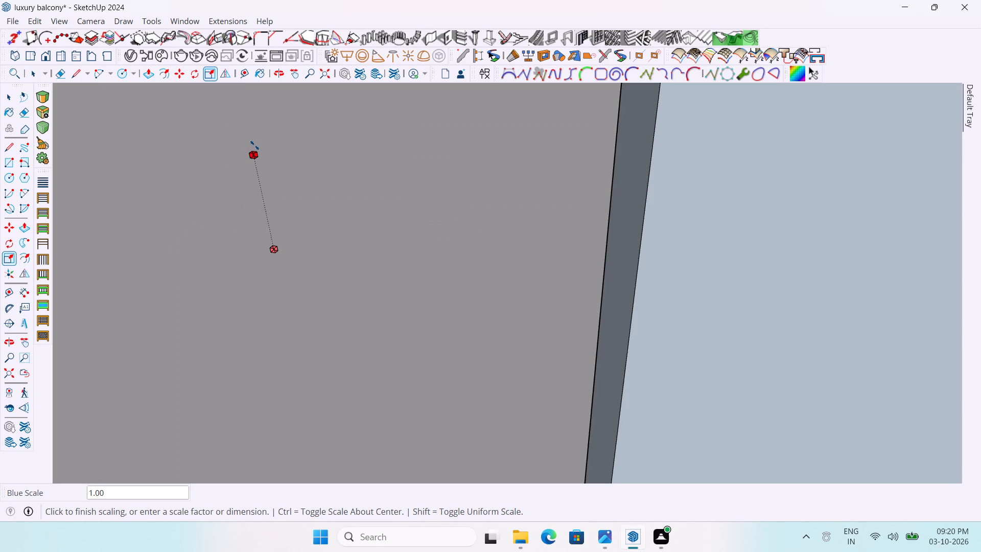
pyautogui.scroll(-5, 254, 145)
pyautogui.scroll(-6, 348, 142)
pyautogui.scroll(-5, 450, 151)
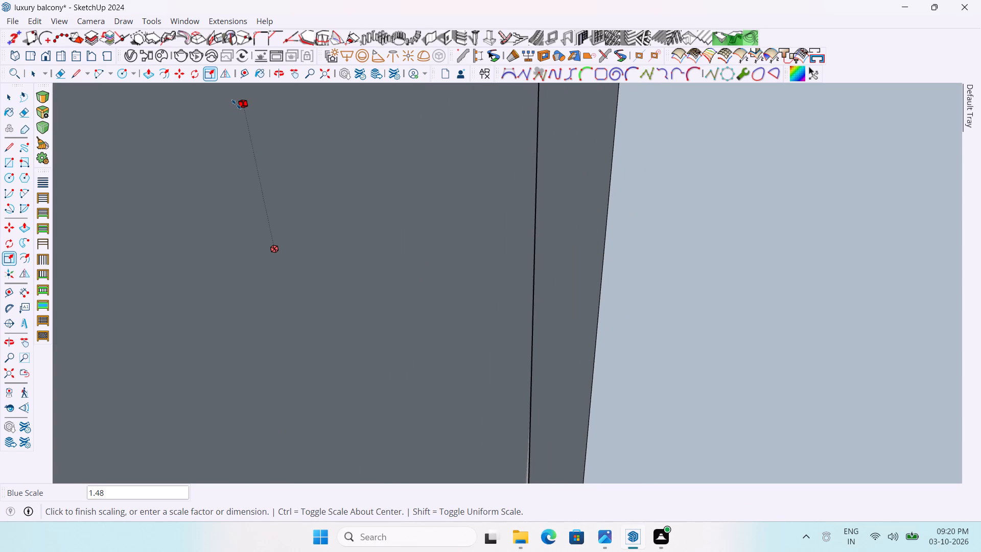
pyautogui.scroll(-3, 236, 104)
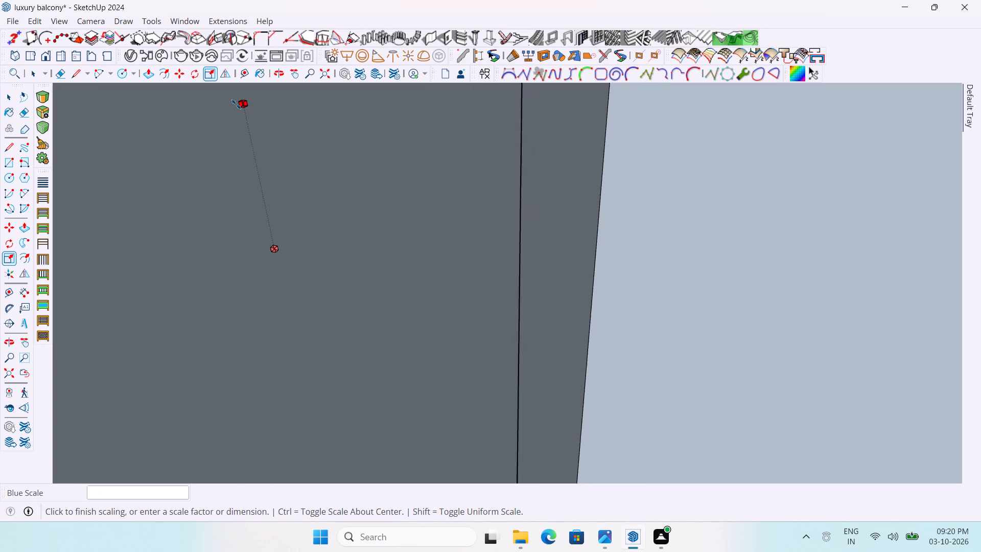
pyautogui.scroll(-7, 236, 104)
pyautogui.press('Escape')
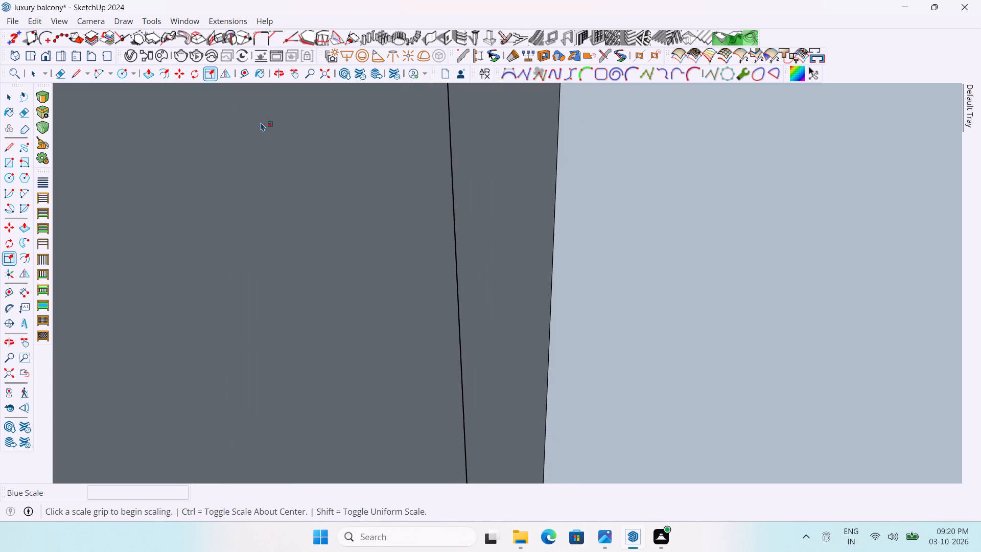
# Scale the branch vase in the back corner up uniformly by a factor of about 1.60 and deselect it.
pyautogui.scroll(-6, 261, 122)
pyautogui.scroll(-20, 261, 122)
pyautogui.scroll(-11, 261, 122)
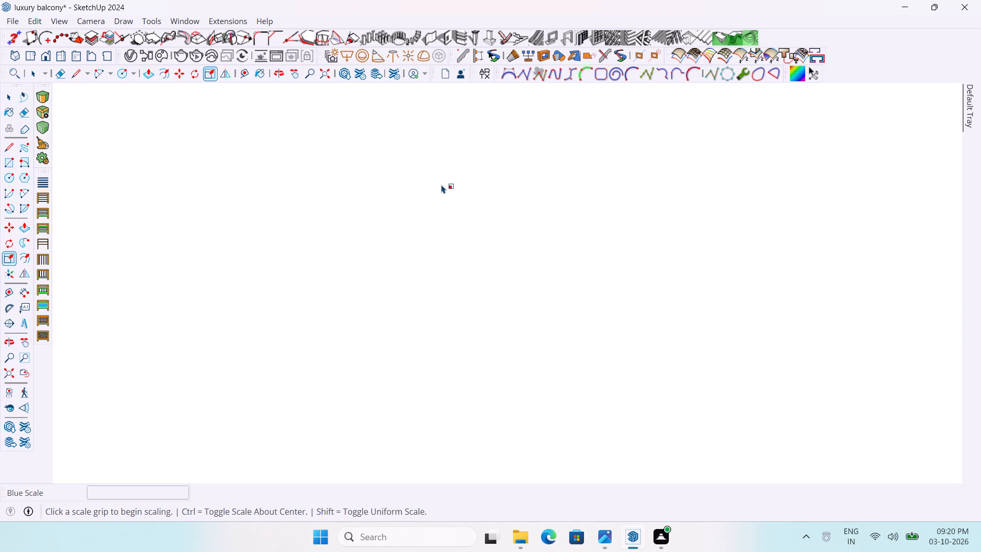
pyautogui.scroll(-20, 441, 185)
pyautogui.scroll(-20, 441, 185)
pyautogui.scroll(-4, 441, 185)
pyautogui.scroll(-13, 390, 185)
pyautogui.scroll(-15, 475, 210)
pyautogui.scroll(-8, 500, 205)
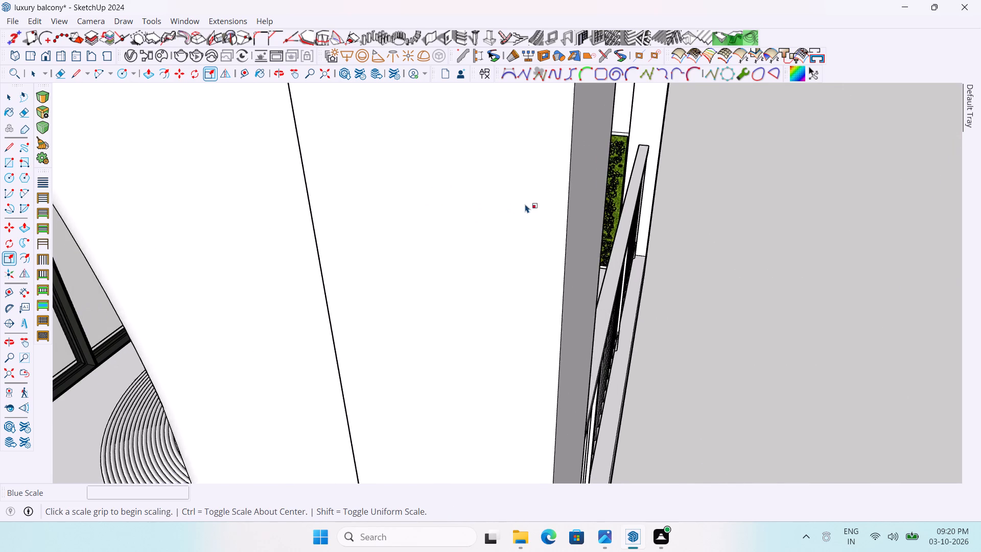
pyautogui.scroll(-14, 525, 204)
pyautogui.scroll(3, 136, 223)
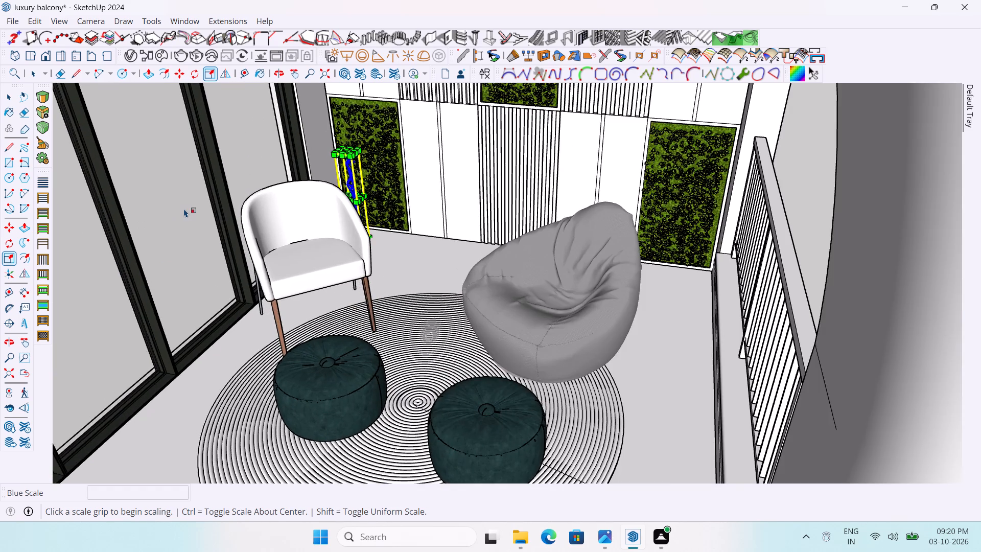
pyautogui.moveTo(187, 208); pyautogui.dragTo(230, 143, button='middle')
pyautogui.scroll(6, 230, 143)
pyautogui.moveTo(269, 207); pyautogui.dragTo(273, 211, button='middle')
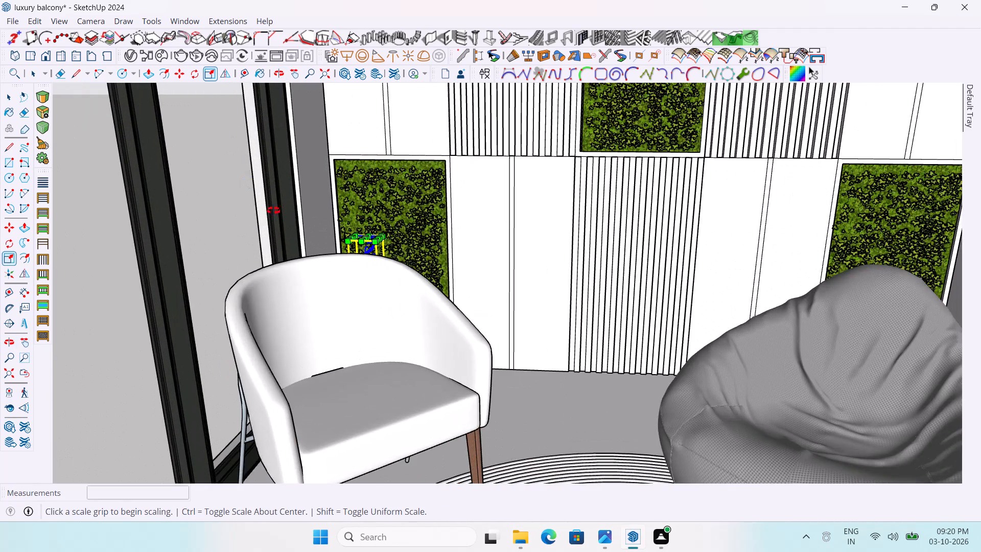
pyautogui.moveTo(273, 211); pyautogui.dragTo(362, 237, button='middle')
pyautogui.scroll(4, 353, 256)
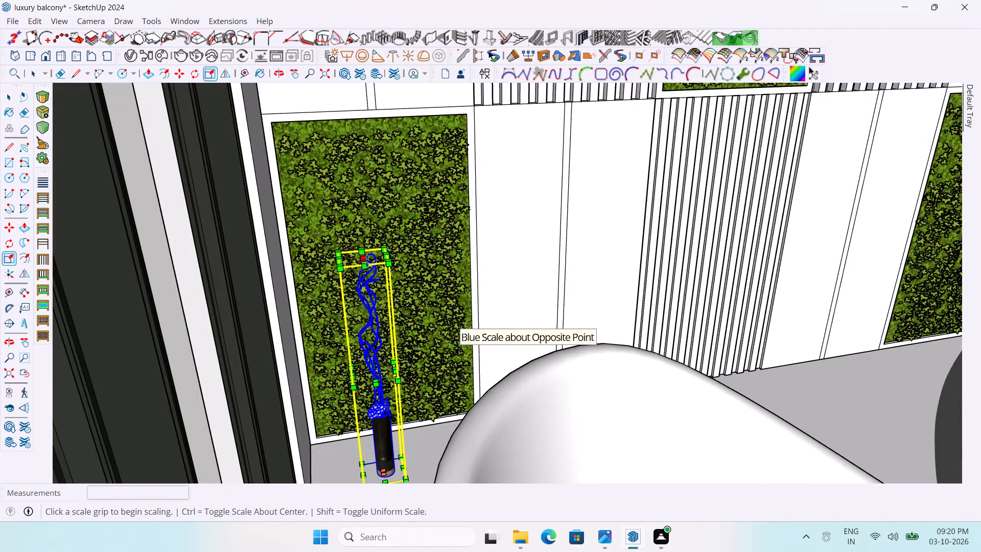
pyautogui.click(342, 254)
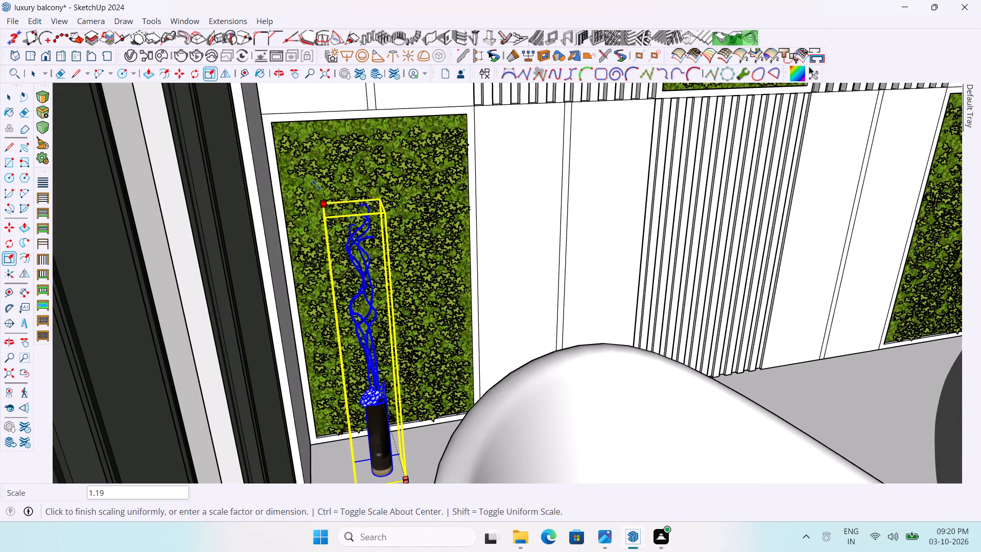
pyautogui.click(271, 91)
pyautogui.moveTo(388, 196); pyautogui.dragTo(310, 120, button='middle')
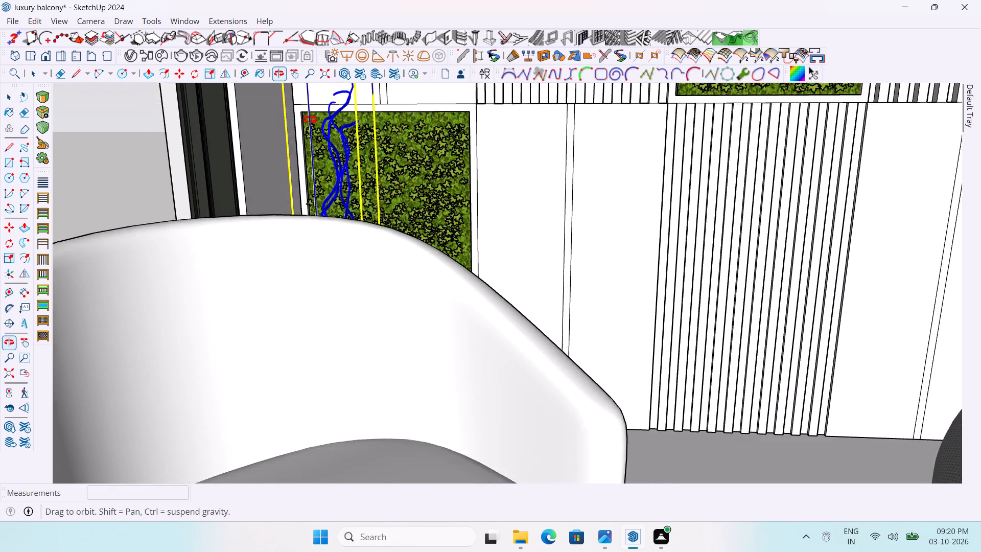
pyautogui.moveTo(310, 120); pyautogui.dragTo(316, 120, button='middle')
pyautogui.scroll(-17, 334, 172)
pyautogui.scroll(-4, 383, 208)
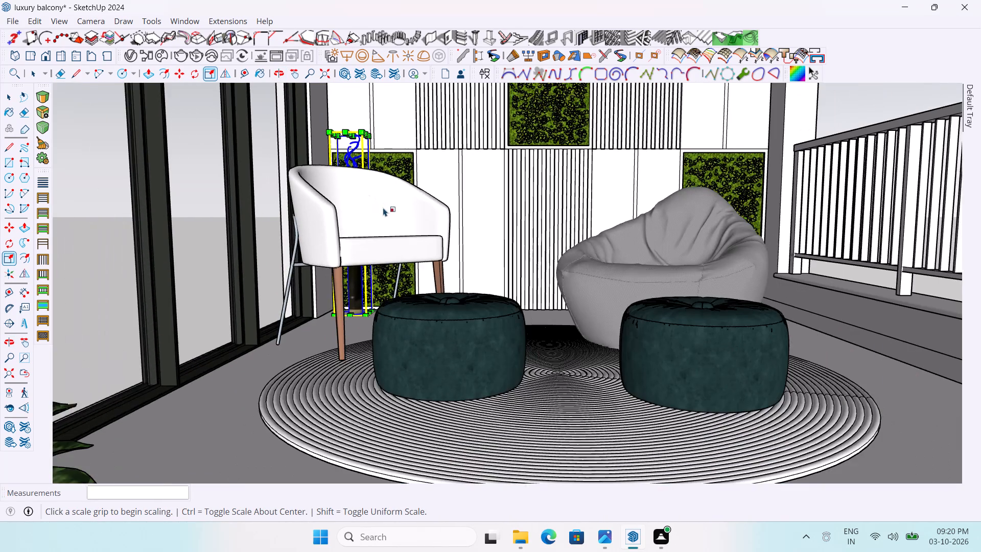
pyautogui.scroll(-1, 383, 208)
pyautogui.scroll(-5, 505, 292)
pyautogui.press('space')
pyautogui.click(757, 422)
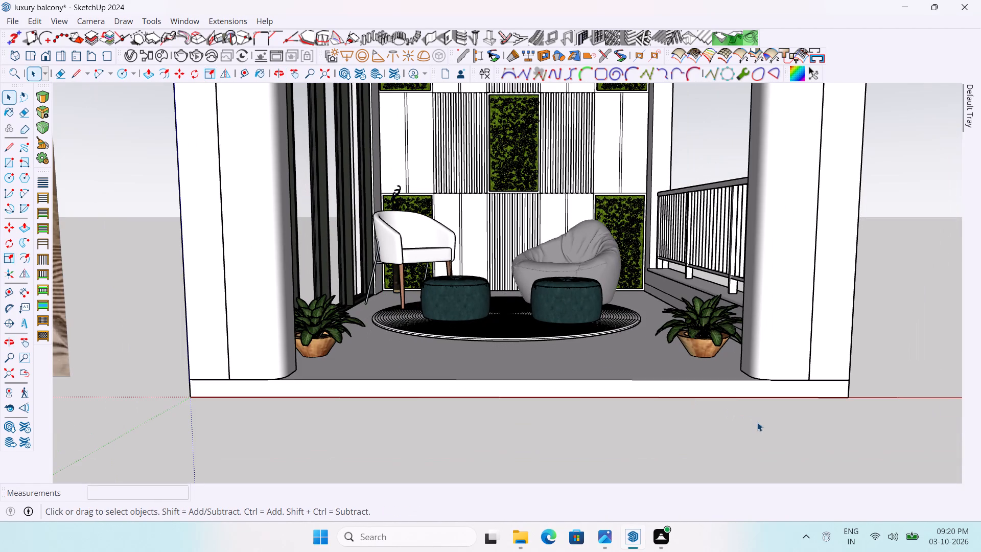
# Examine the enlarged branch vase in the back corner against the armchair and green wall panel from several angles.
pyautogui.moveTo(757, 423); pyautogui.dragTo(690, 494, button='middle')
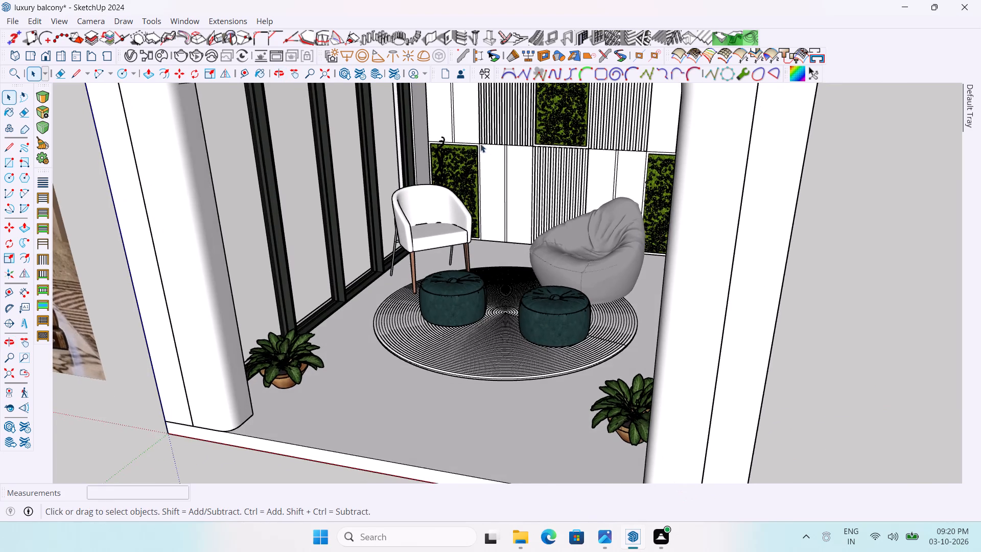
pyautogui.scroll(5, 481, 144)
pyautogui.scroll(5, 401, 144)
pyautogui.moveTo(482, 199); pyautogui.dragTo(405, 210, button='middle')
pyautogui.scroll(4, 488, 305)
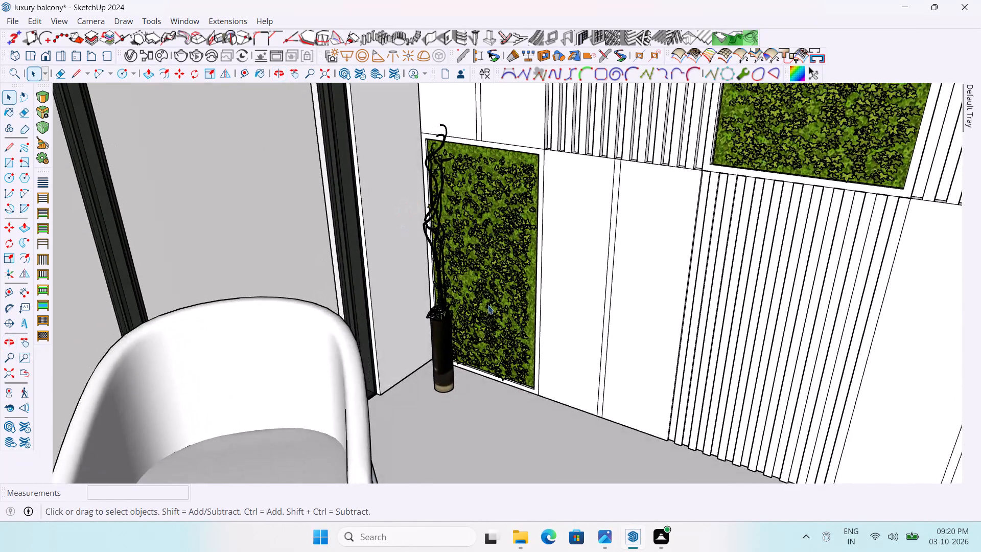
pyautogui.moveTo(488, 306); pyautogui.dragTo(493, 211, button='middle')
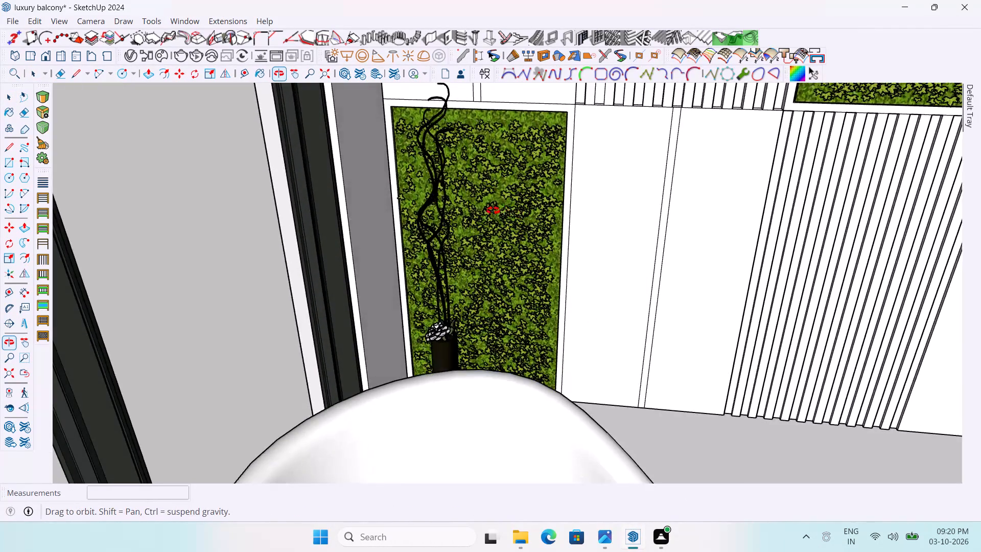
pyautogui.moveTo(493, 211); pyautogui.dragTo(456, 241, button='middle')
pyautogui.scroll(-5, 456, 241)
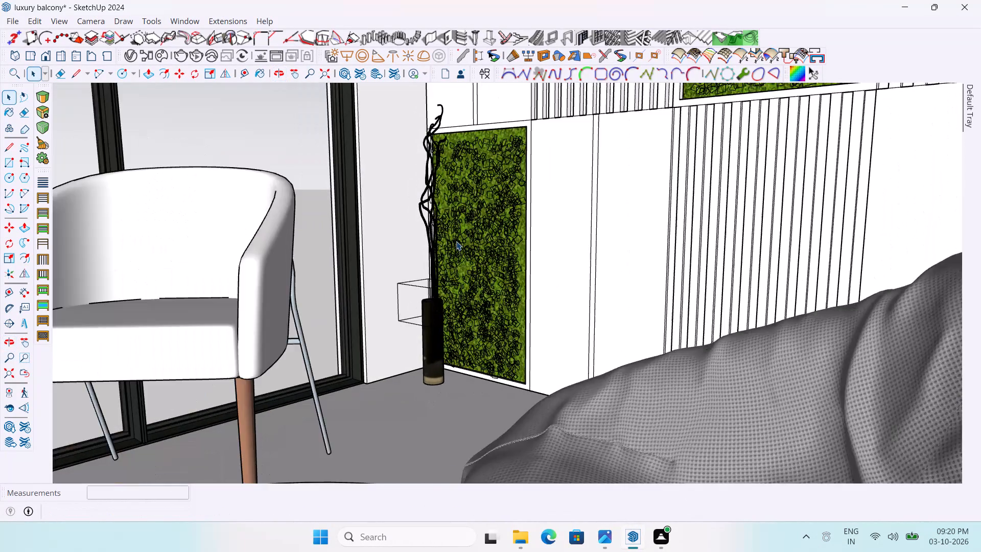
pyautogui.scroll(-4, 456, 241)
pyautogui.moveTo(456, 241); pyautogui.dragTo(480, 282, button='middle')
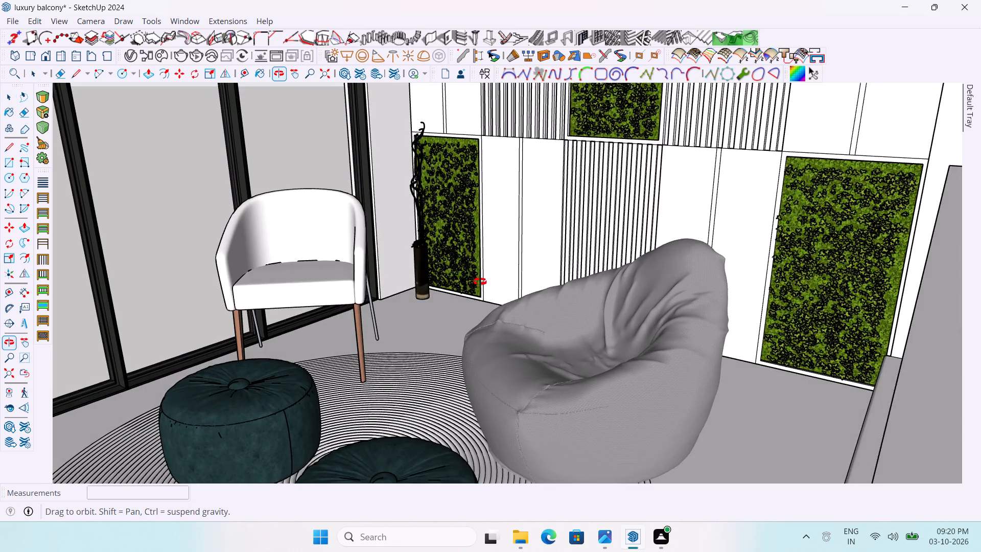
pyautogui.moveTo(480, 282); pyautogui.dragTo(482, 289, button='middle')
pyautogui.scroll(-4, 460, 285)
pyautogui.moveTo(460, 285); pyautogui.dragTo(482, 302, button='middle')
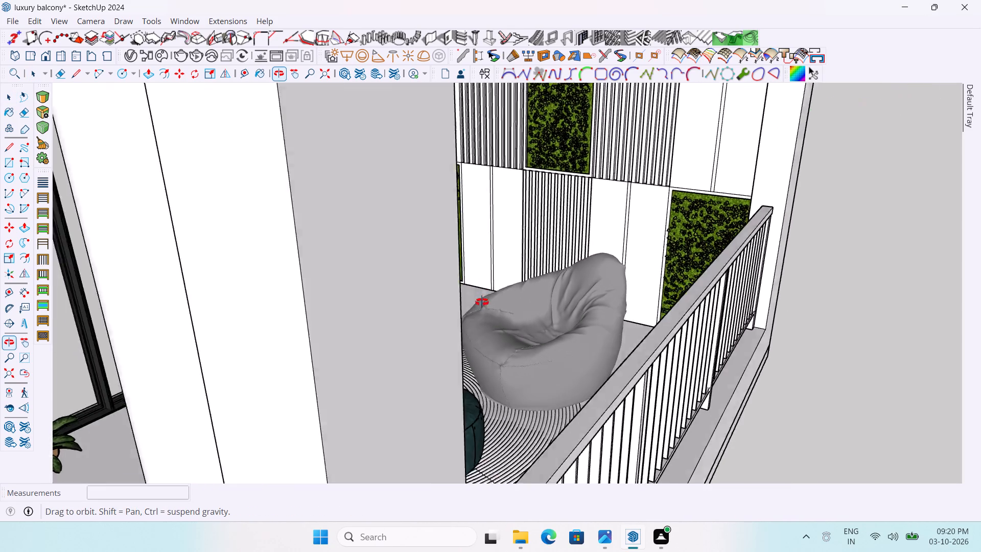
pyautogui.moveTo(482, 302); pyautogui.dragTo(579, 212, button='middle')
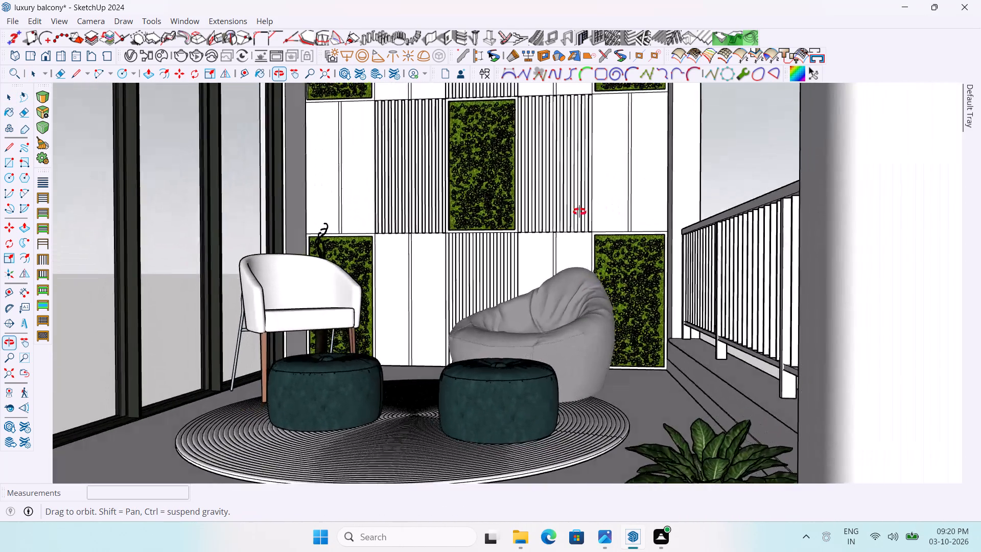
pyautogui.moveTo(579, 212); pyautogui.dragTo(536, 212, button='middle')
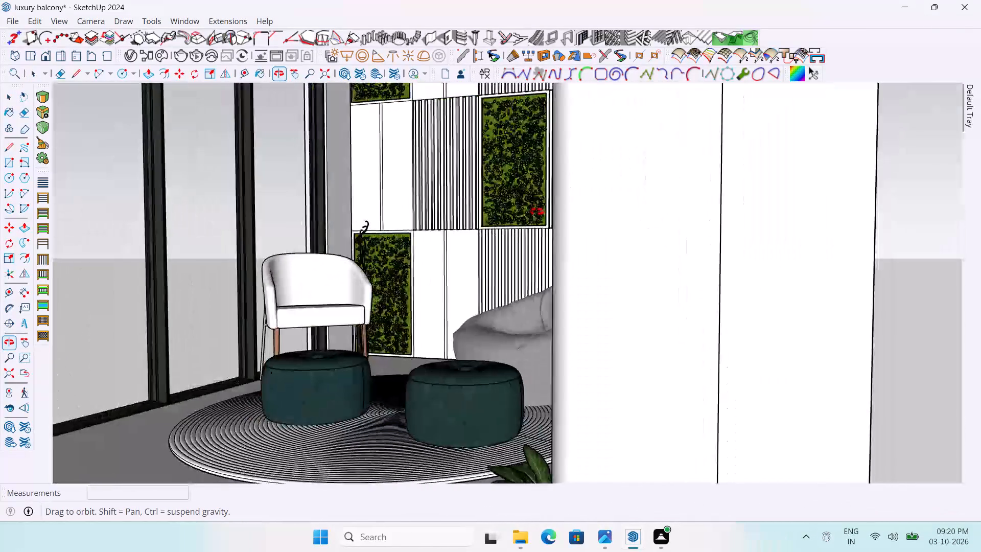
pyautogui.moveTo(536, 212); pyautogui.dragTo(553, 286, button='middle')
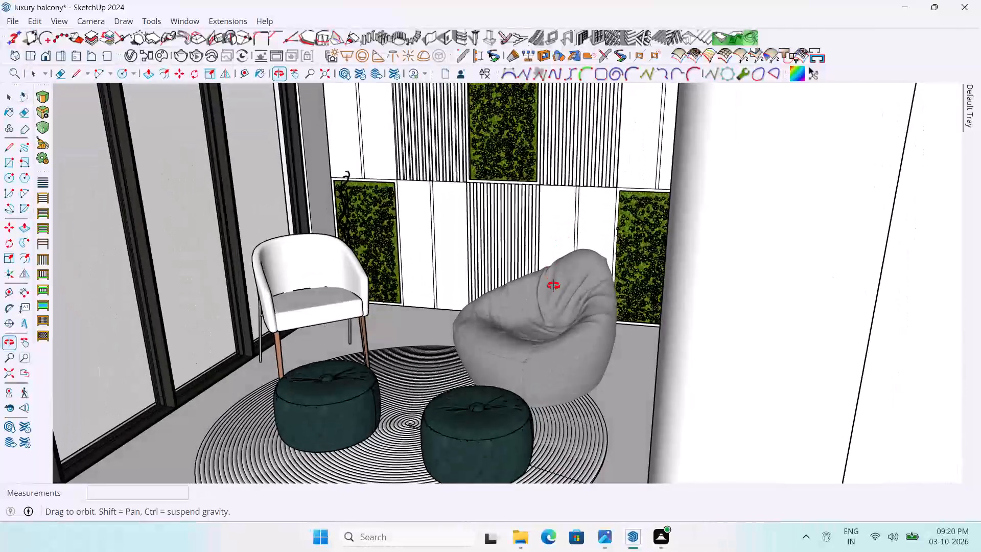
pyautogui.moveTo(553, 286); pyautogui.dragTo(553, 340, button='middle')
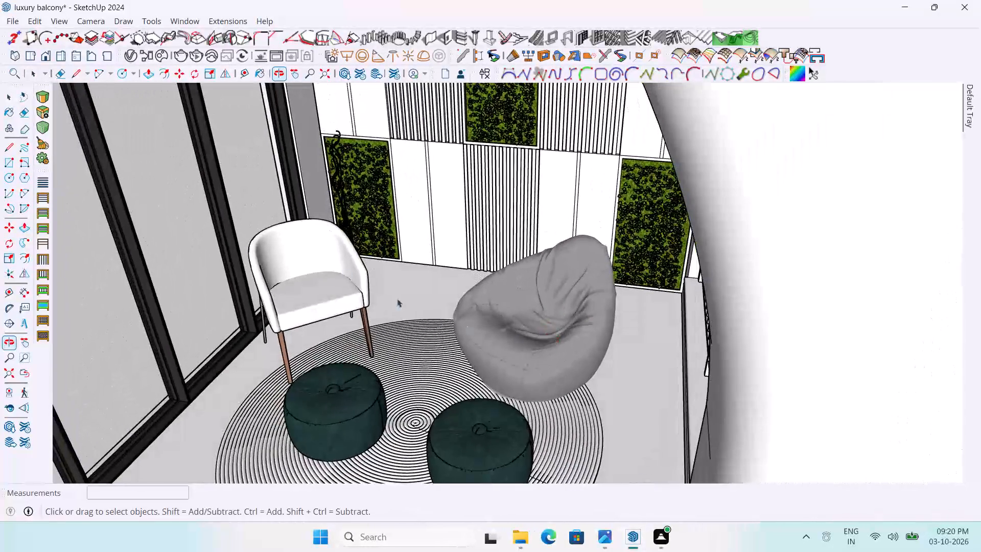
pyautogui.scroll(5, 307, 253)
pyautogui.moveTo(379, 257); pyautogui.dragTo(313, 225, button='middle')
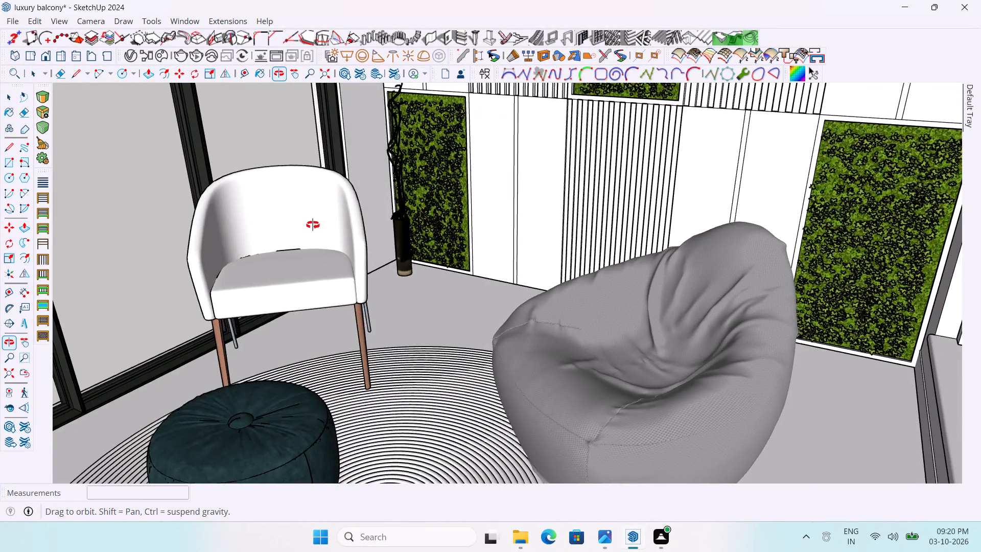
pyautogui.moveTo(313, 225); pyautogui.dragTo(339, 242, button='middle')
pyautogui.scroll(-4, 373, 258)
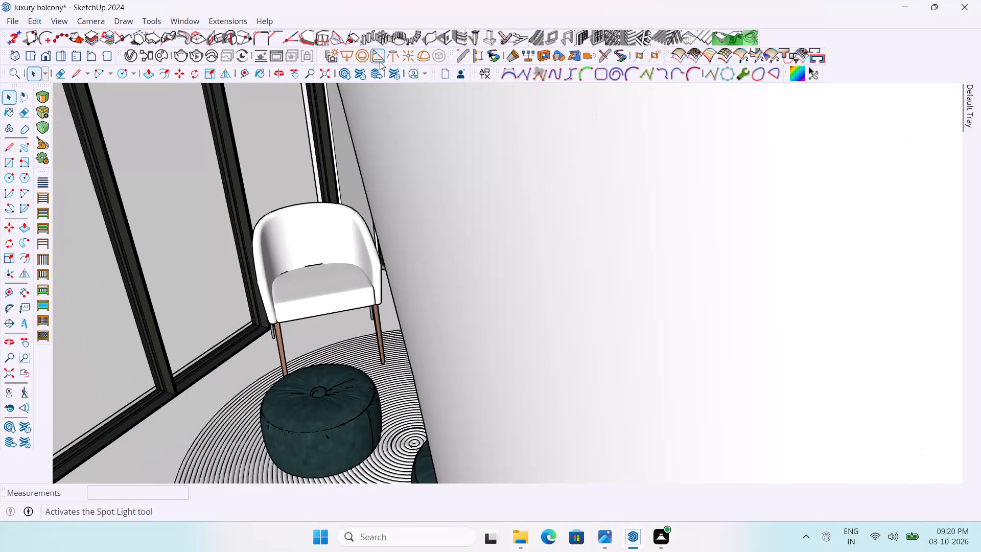
# Reopen the 3D Warehouse and look through the "decorative item" model results for more pieces that suit the balcony.
pyautogui.click(340, 72)
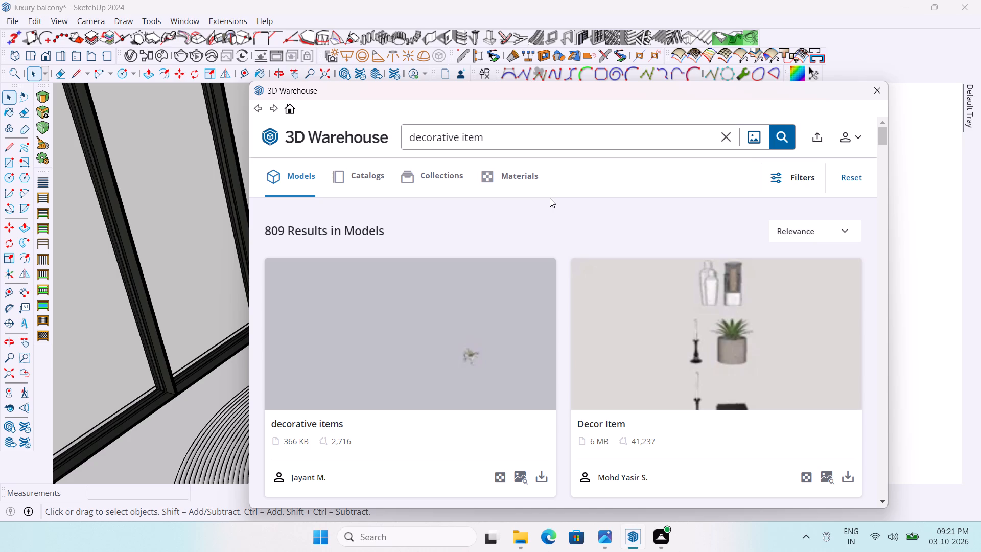
pyautogui.scroll(-5, 735, 277)
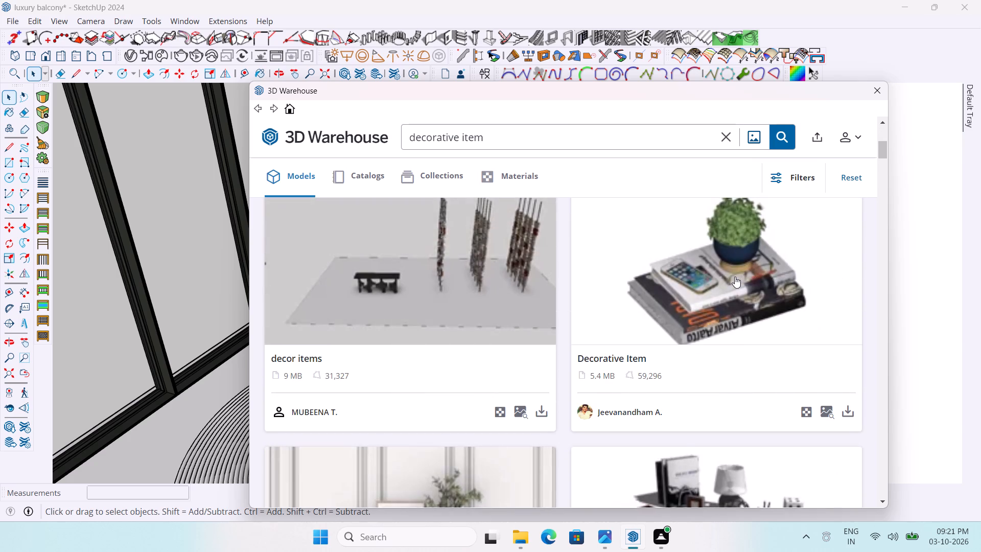
pyautogui.scroll(-6, 735, 277)
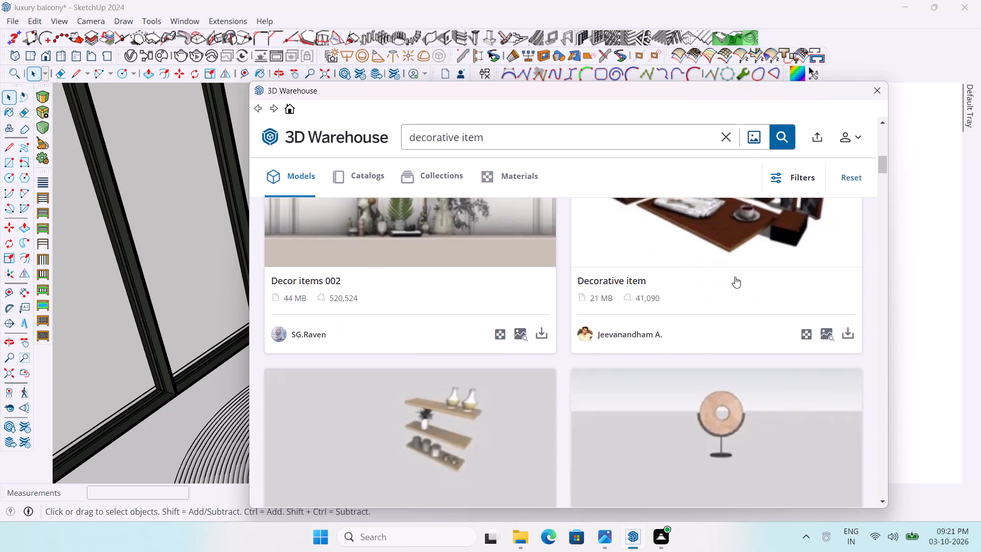
pyautogui.scroll(-9, 735, 277)
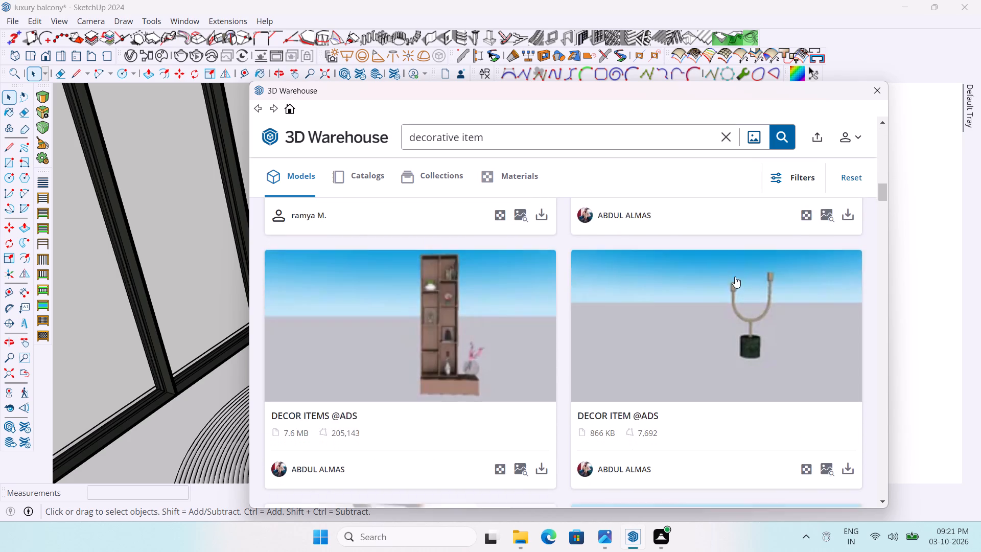
pyautogui.scroll(-15, 735, 277)
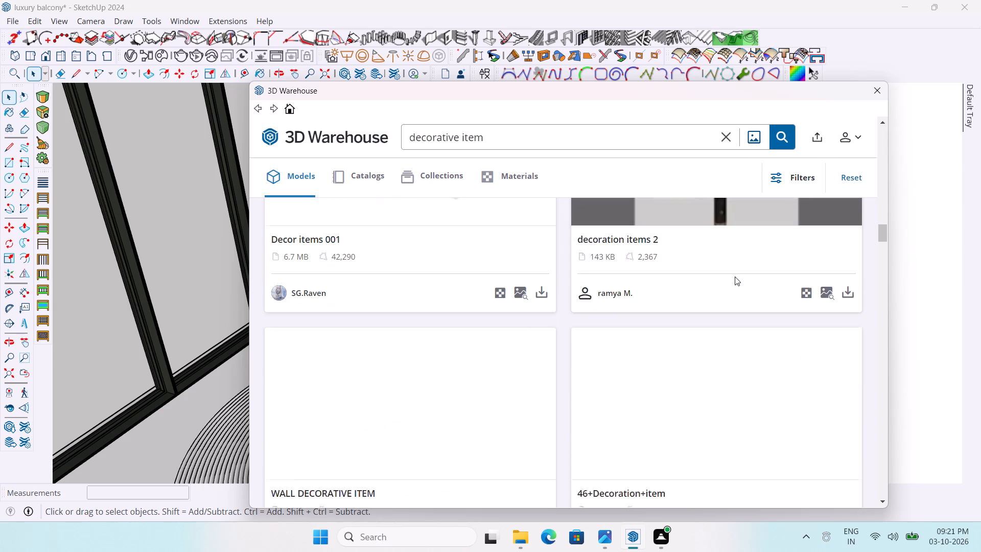
pyautogui.scroll(-4, 735, 277)
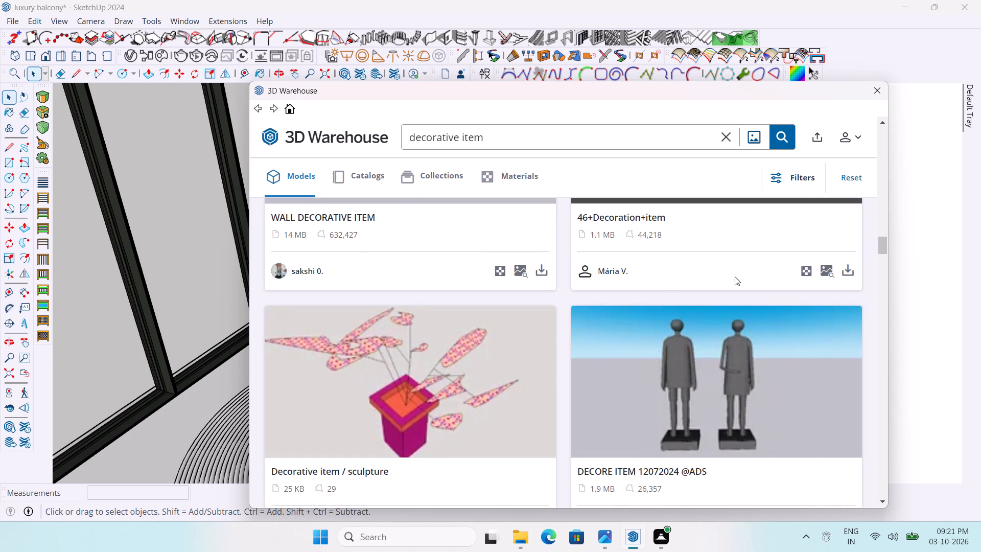
pyautogui.scroll(-9, 735, 277)
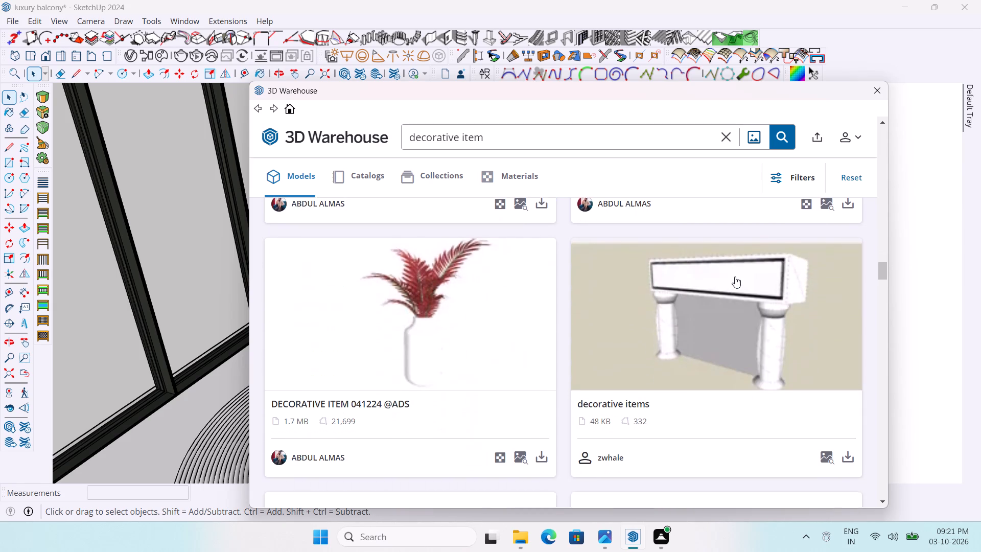
pyautogui.scroll(-2, 735, 277)
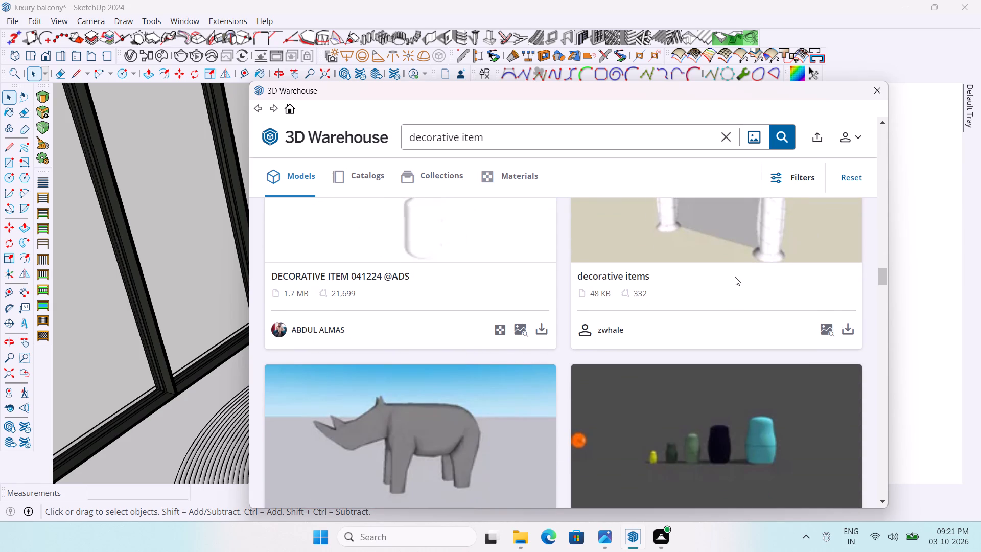
pyautogui.scroll(-6, 735, 277)
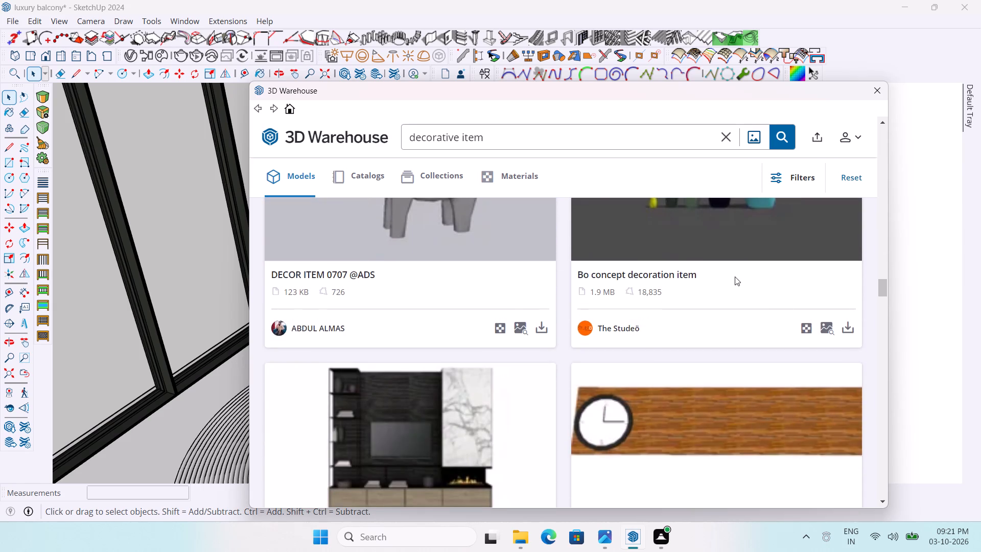
pyautogui.scroll(-7, 735, 277)
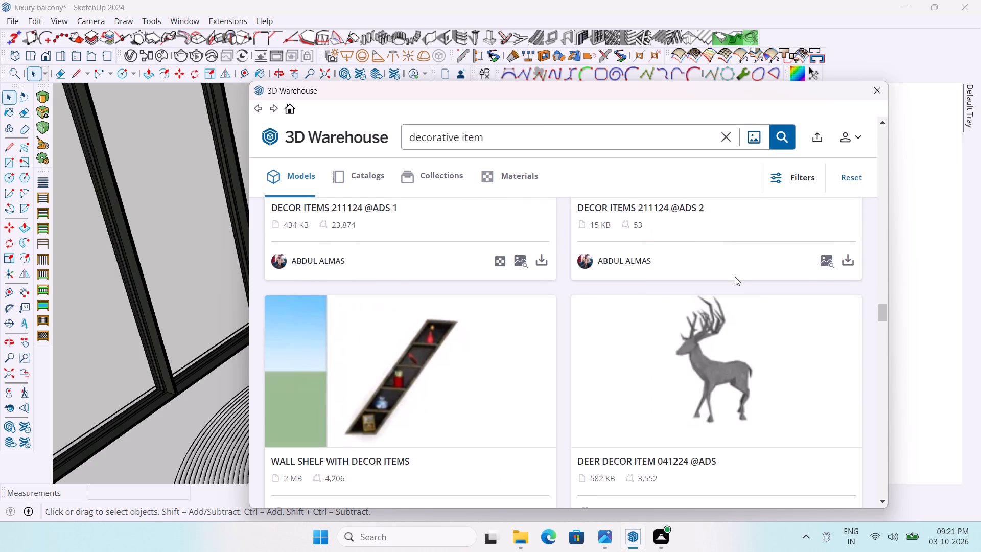
pyautogui.scroll(-10, 735, 277)
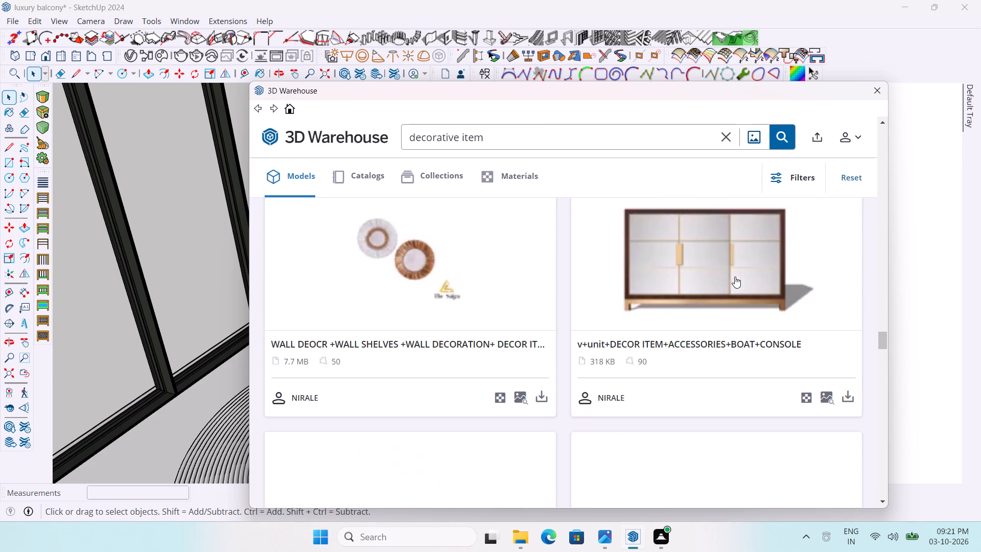
pyautogui.scroll(-10, 735, 277)
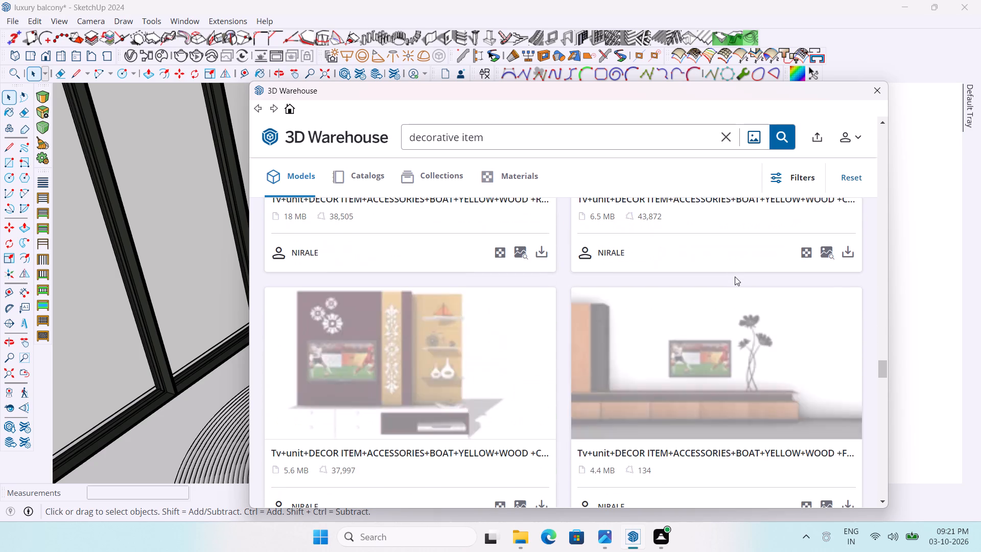
pyautogui.scroll(-4, 735, 277)
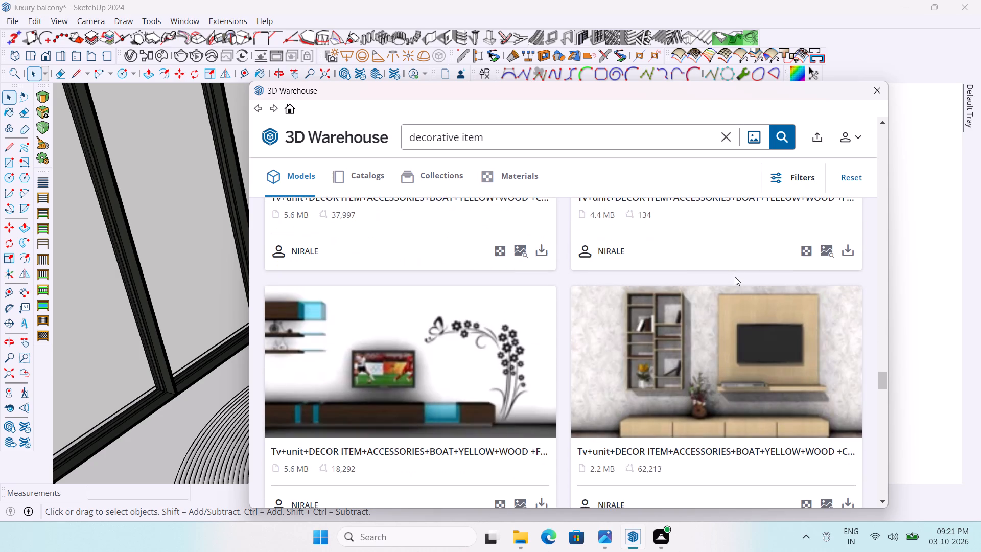
pyautogui.scroll(-3, 735, 277)
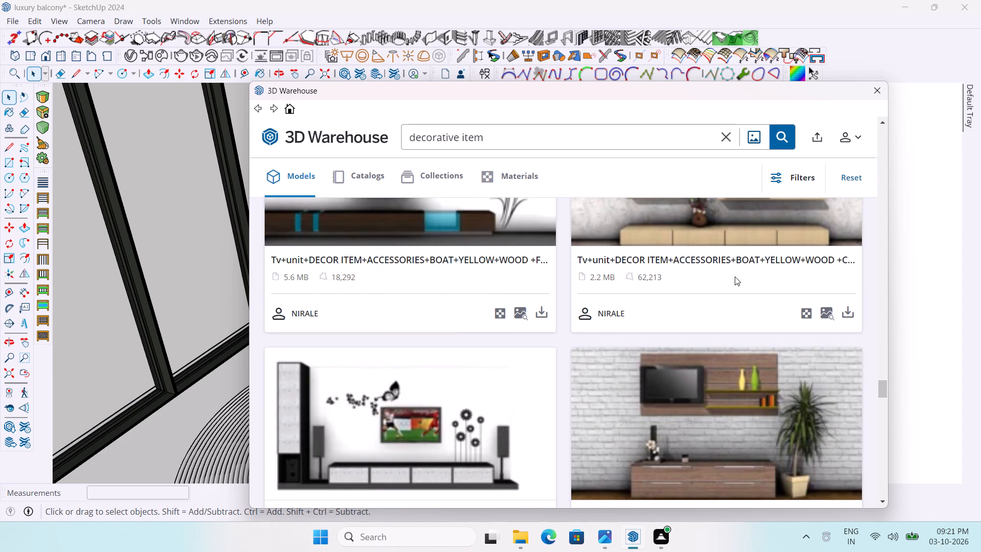
pyautogui.scroll(-10, 735, 277)
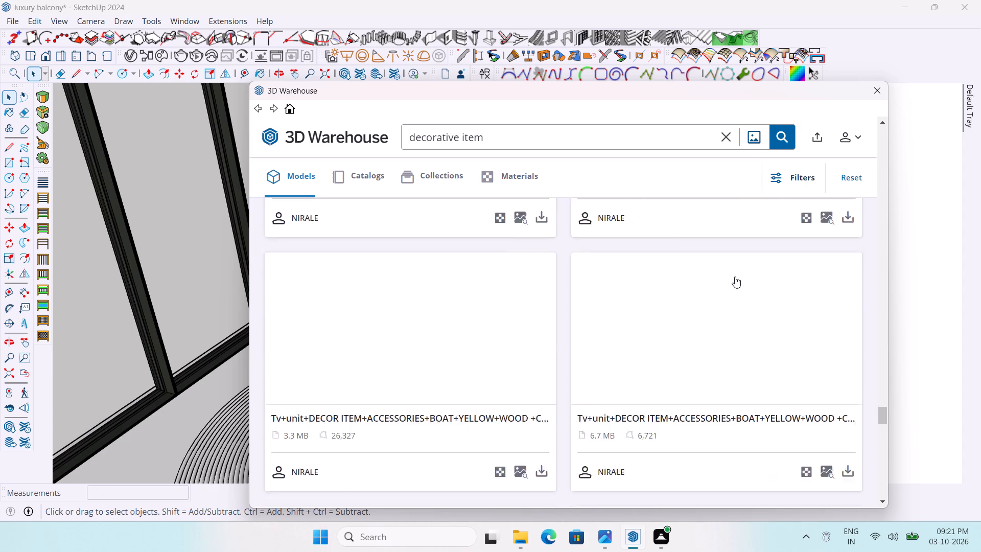
pyautogui.scroll(-4, 495, 129)
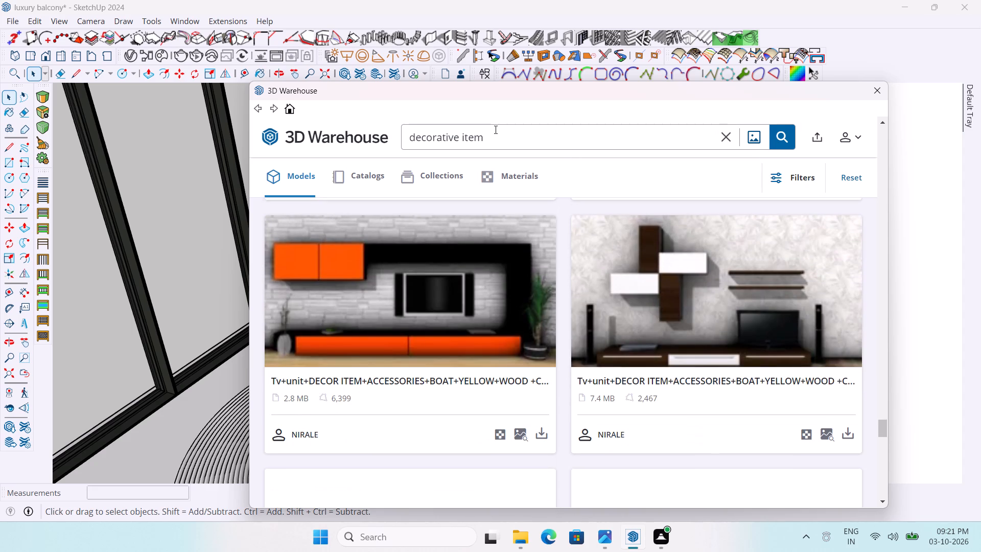
pyautogui.scroll(-8, 495, 129)
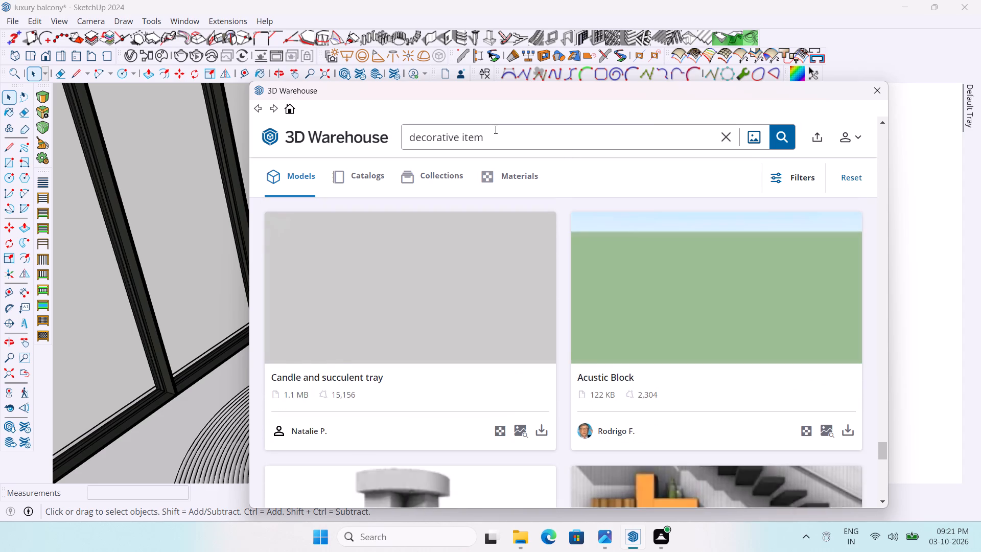
pyautogui.scroll(-7, 495, 129)
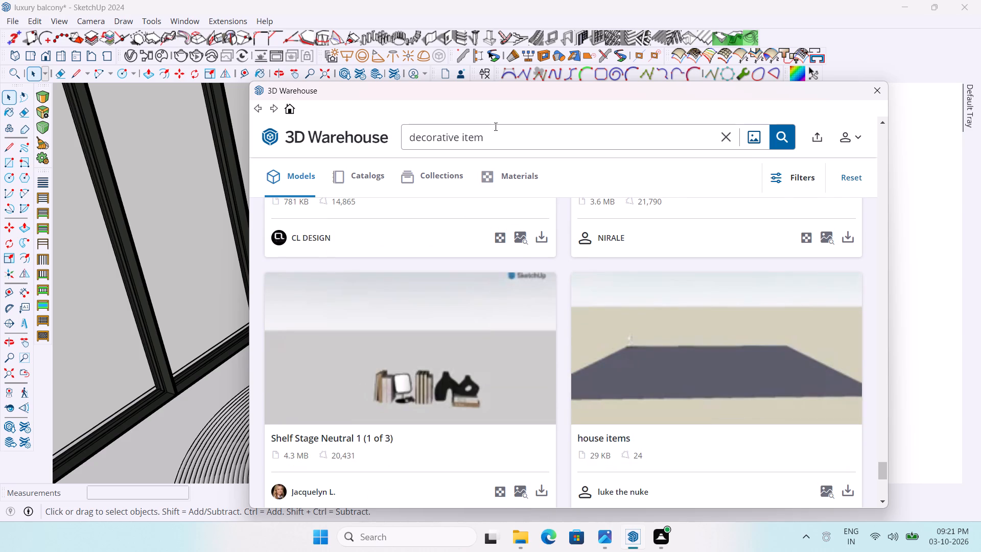
# Change the 3D Warehouse search text to "decorative plant".
pyautogui.click(494, 136)
pyautogui.press('BackSpace')
pyautogui.press('BackSpace')
pyautogui.press('BackSpace')
pyautogui.press('BackSpace')
pyautogui.write('pla')
pyautogui.write('nt')
# Find the "big vase, pot" model near the end of the listed results and load it directly into the balcony model.
pyautogui.scroll(-5, 586, 327)
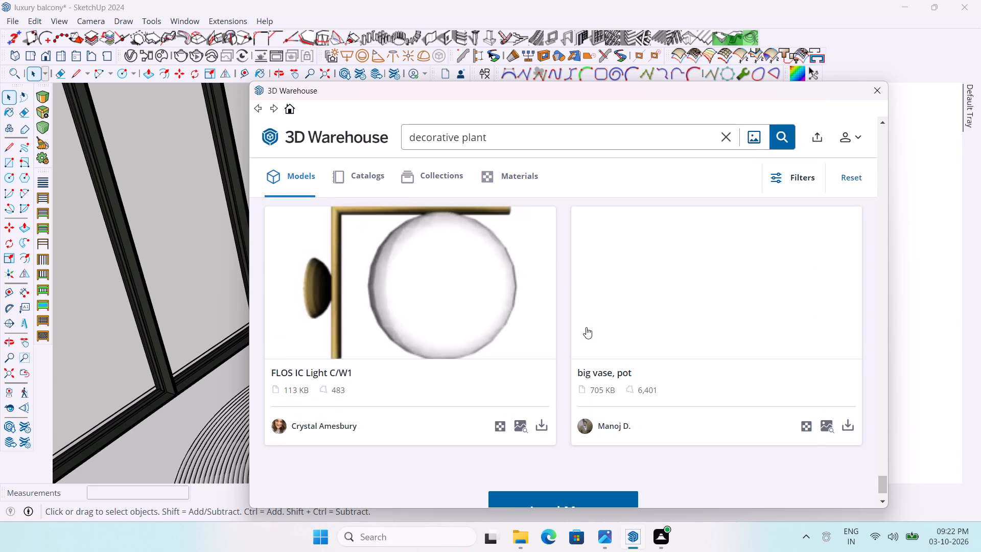
pyautogui.scroll(-5, 586, 327)
pyautogui.scroll(5, 586, 327)
pyautogui.scroll(-4, 586, 327)
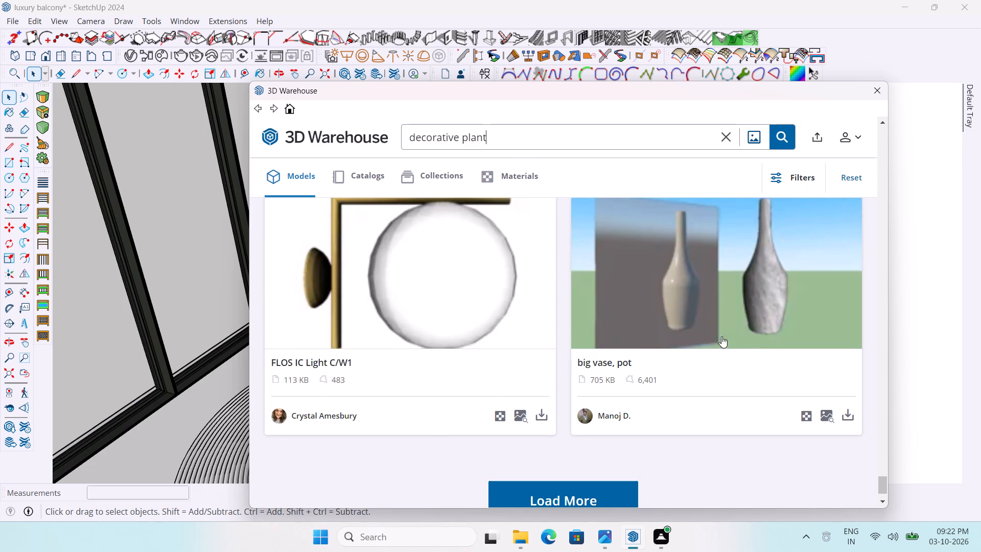
pyautogui.click(850, 416)
pyautogui.click(533, 318)
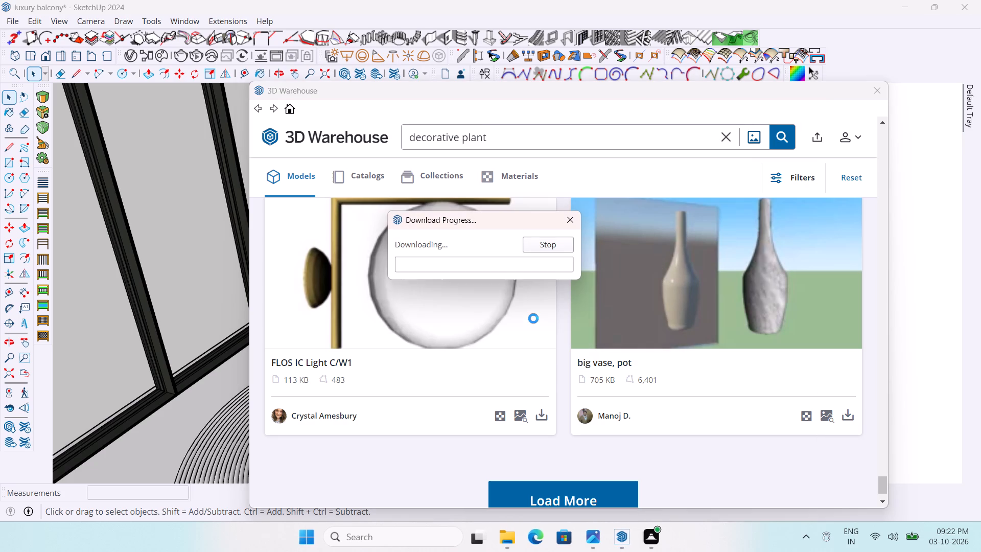
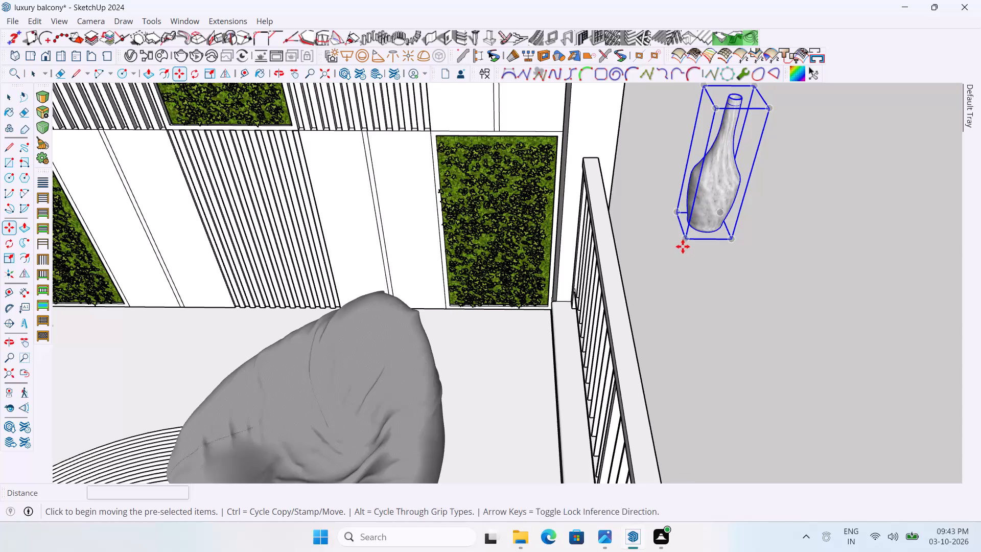
# Move the big vase about 6' 11" from outside the railing onto the balcony floor beside the bean bag, before the green wall panel.
pyautogui.click(685, 243)
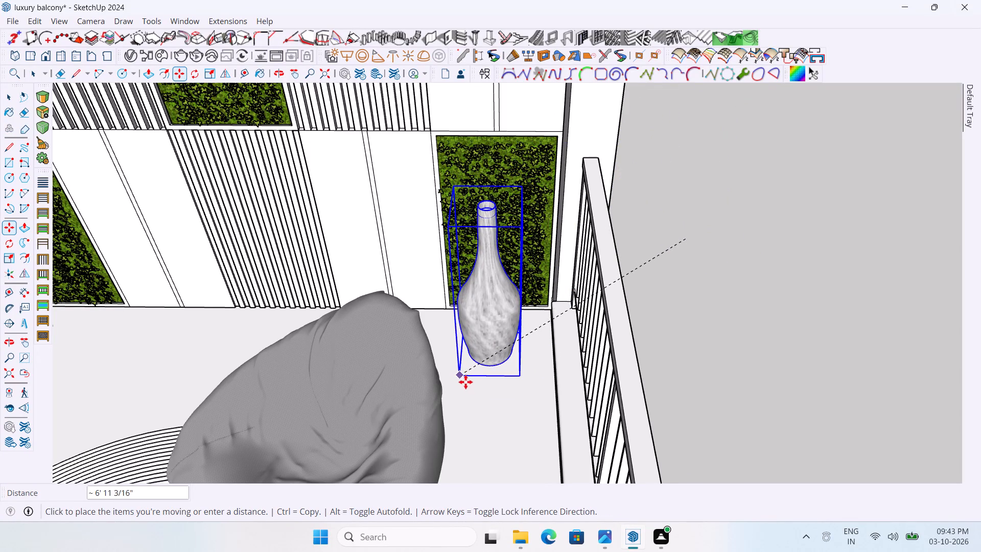
pyautogui.click(468, 383)
# Scale the big vase up uniformly from its base corner by a factor of about 1.54.
pyautogui.press('s')
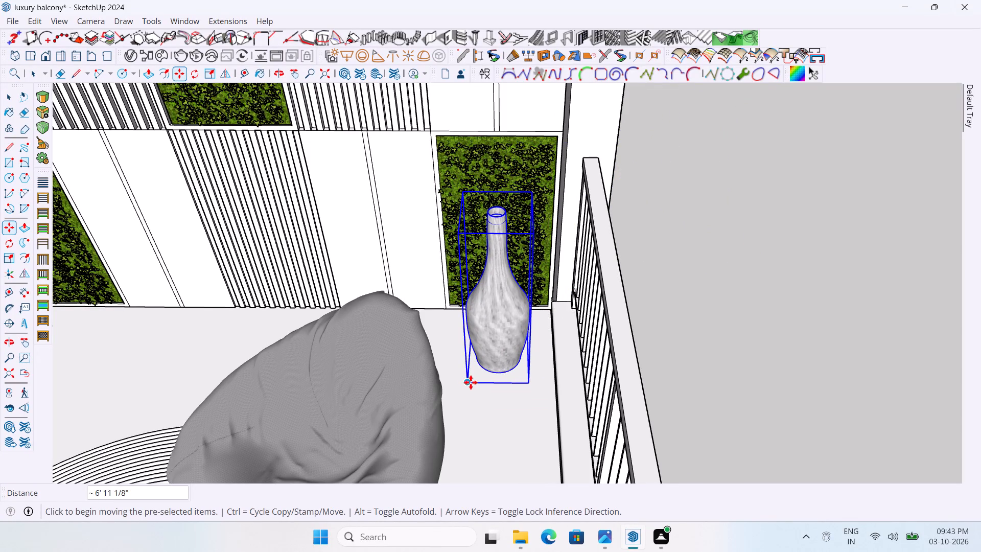
pyautogui.click(465, 195)
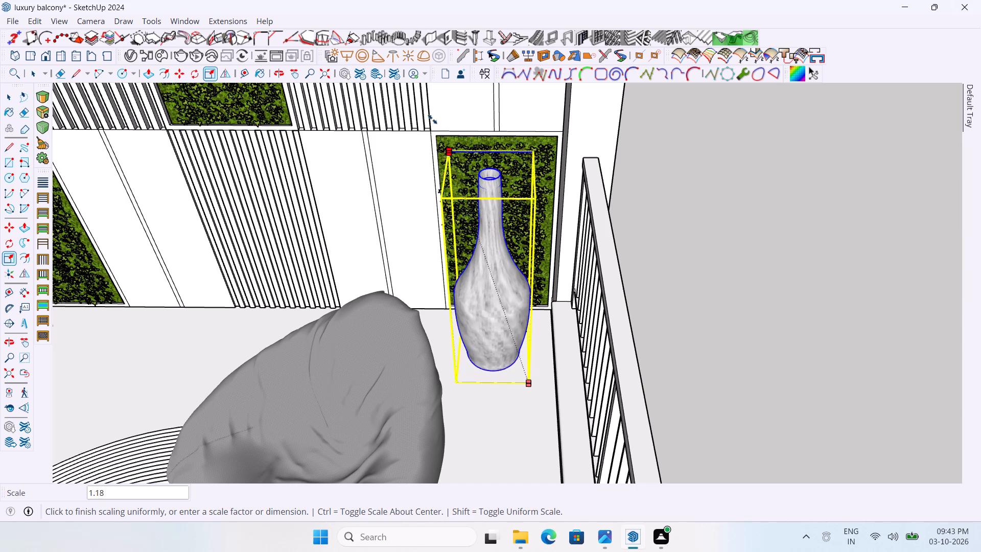
pyautogui.scroll(-4, 429, 99)
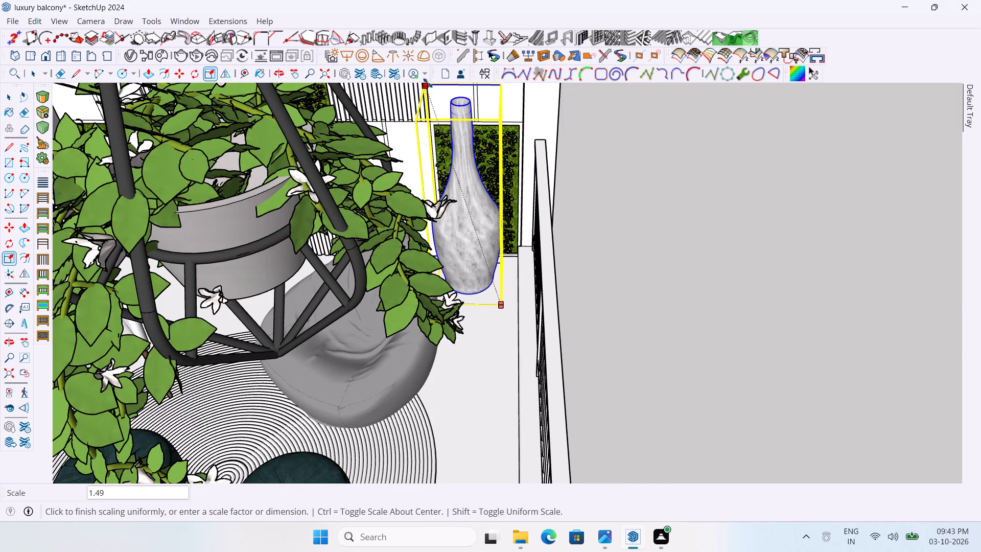
pyautogui.scroll(-8, 442, 118)
pyautogui.scroll(-13, 447, 121)
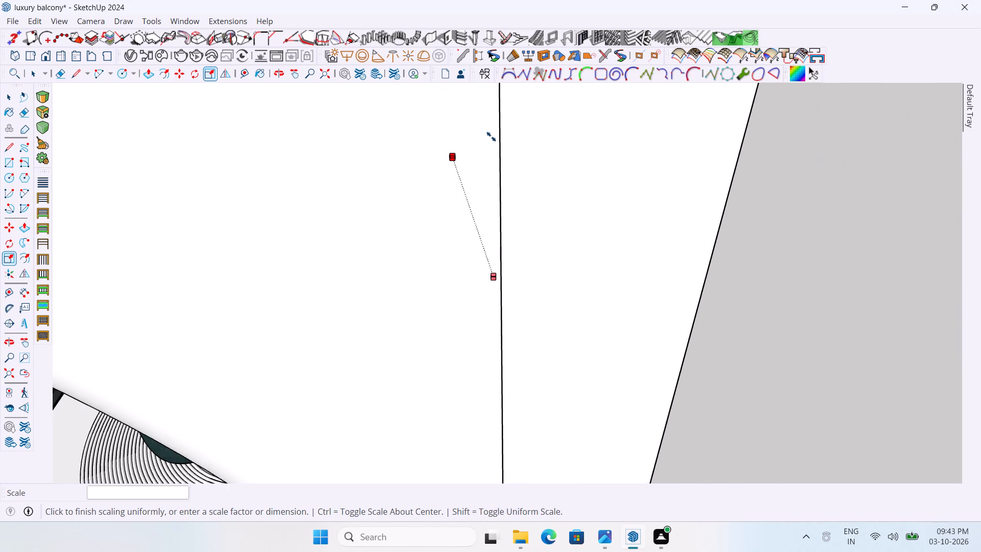
pyautogui.scroll(-11, 491, 136)
pyautogui.moveTo(496, 145); pyautogui.dragTo(630, 52, button='middle')
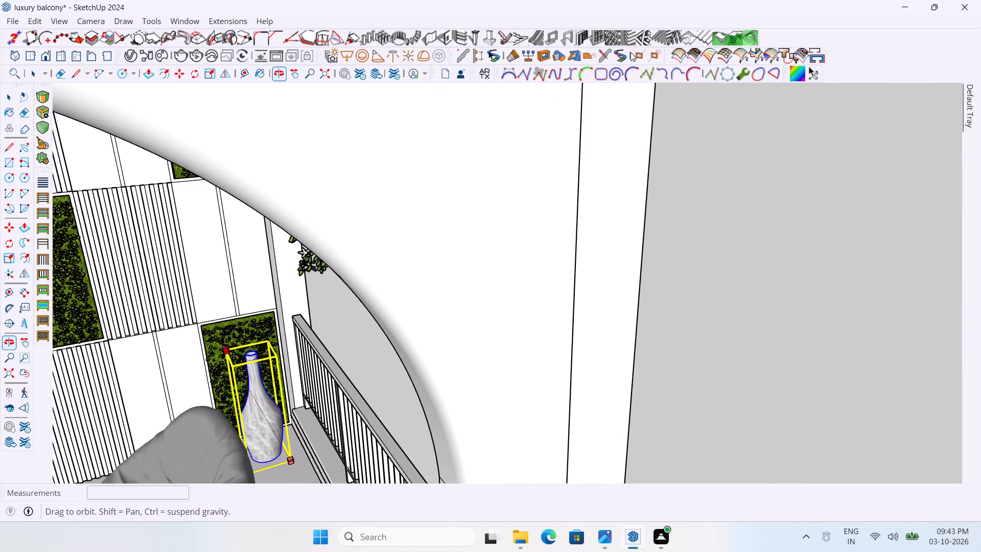
pyautogui.moveTo(630, 52); pyautogui.dragTo(636, 52, button='middle')
pyautogui.click(297, 238)
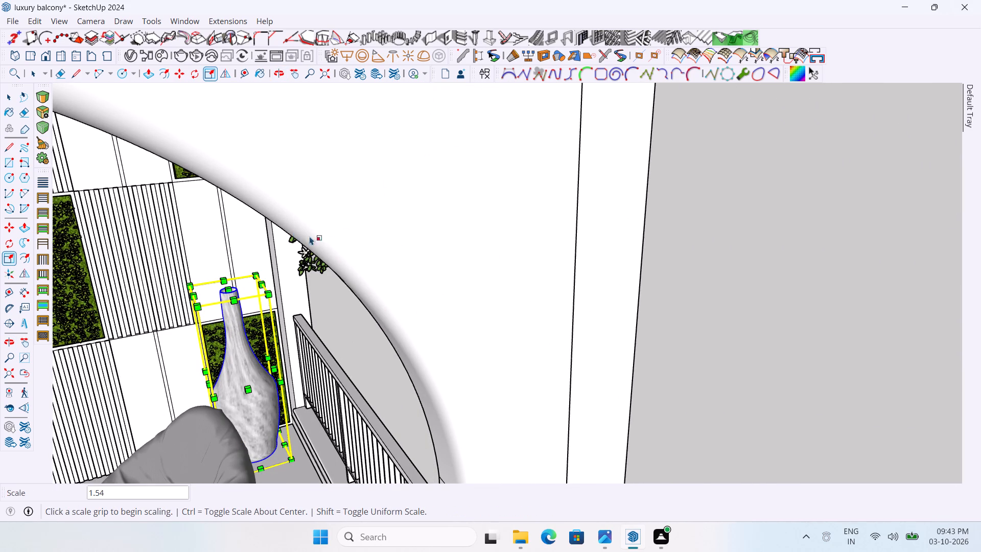
# Nudge the enlarged vase slightly towards the railing in the back corner behind the bean bag, and clear the selection.
pyautogui.scroll(-4, 416, 228)
pyautogui.moveTo(282, 408); pyautogui.dragTo(267, 429, button='middle')
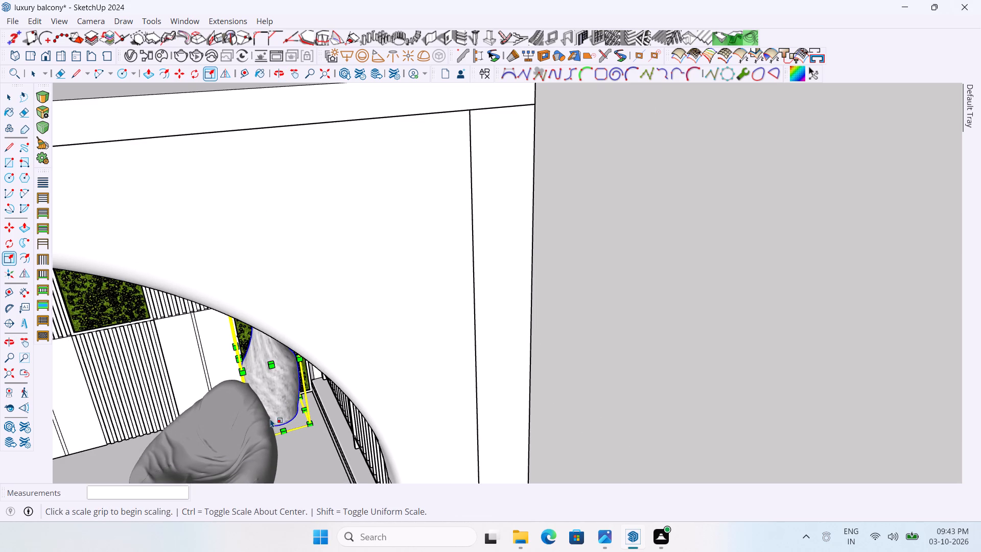
pyautogui.press('m')
pyautogui.scroll(4, 355, 431)
pyautogui.click(303, 422)
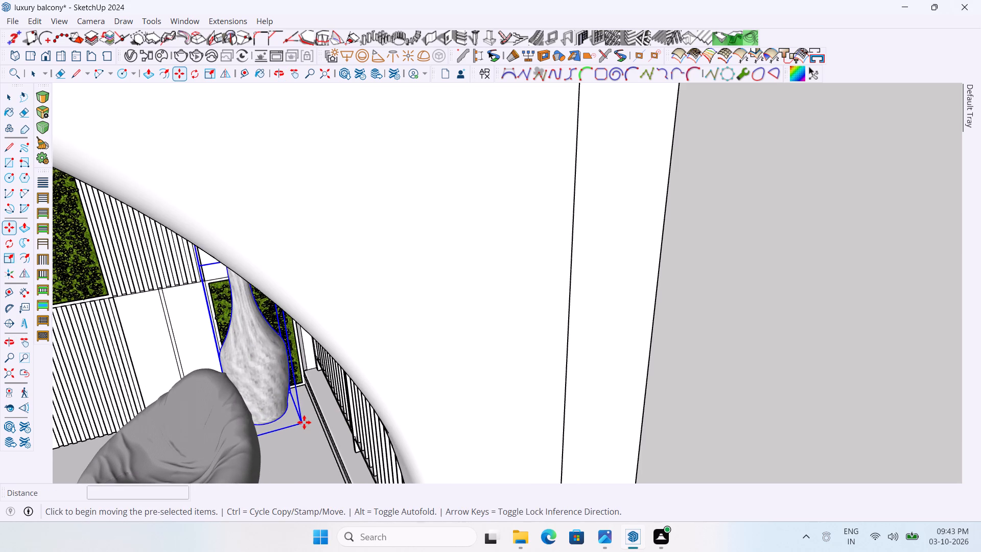
pyautogui.click(313, 421)
pyautogui.scroll(-5, 322, 419)
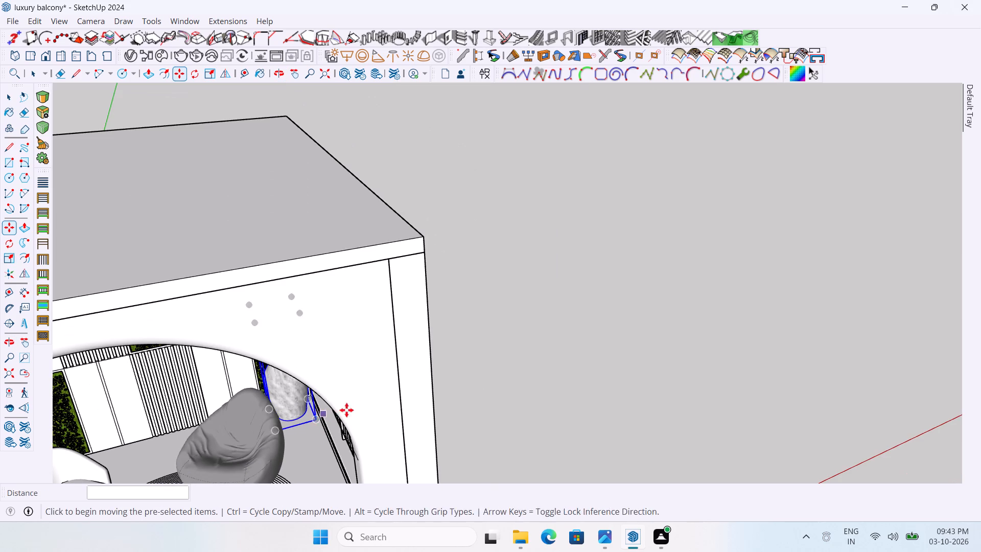
pyautogui.press('space')
pyautogui.click(474, 344)
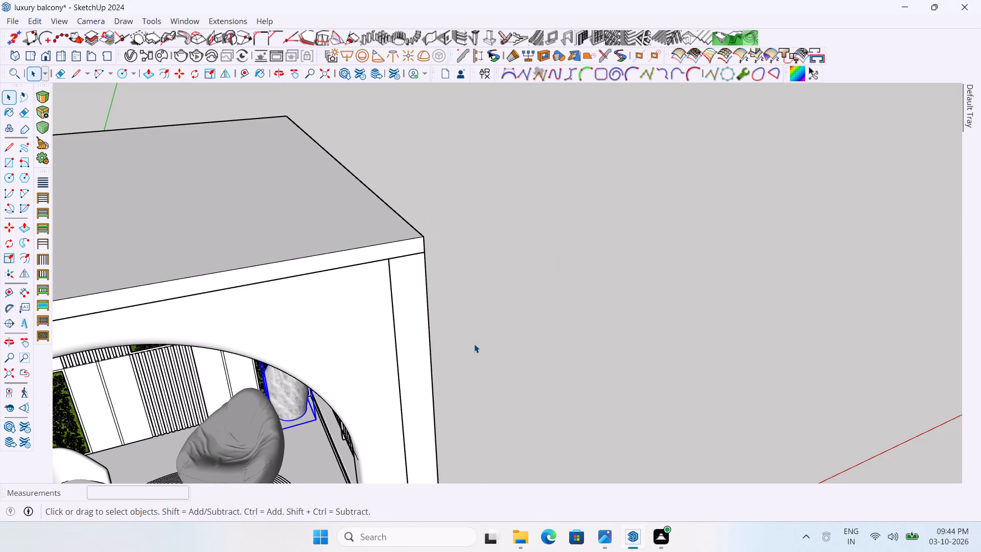
# Examine the big vase's size and placement through the front arch against the bean bag and wall panels.
pyautogui.moveTo(466, 365); pyautogui.dragTo(427, 255, button='middle')
pyautogui.scroll(-2, 427, 255)
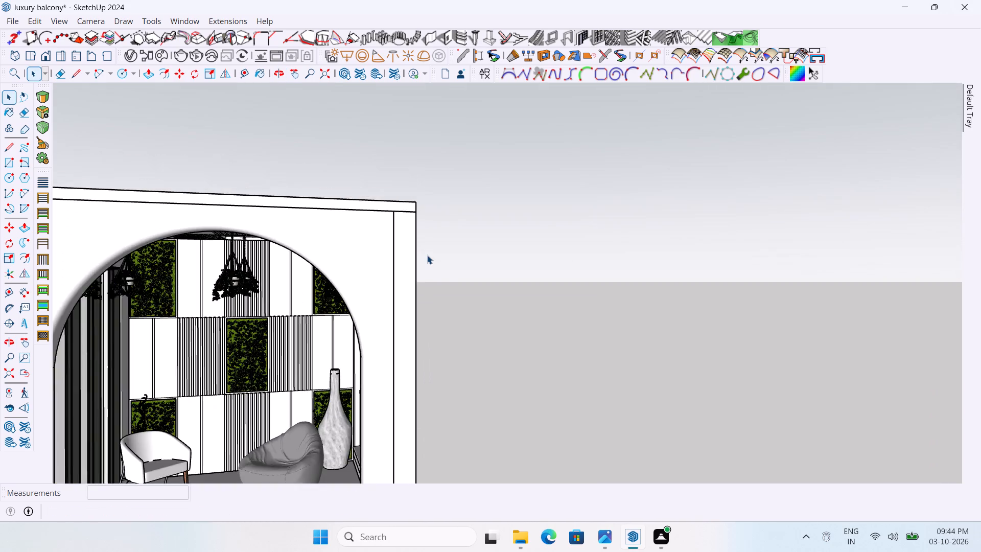
pyautogui.scroll(-3, 427, 255)
pyautogui.scroll(3, 228, 455)
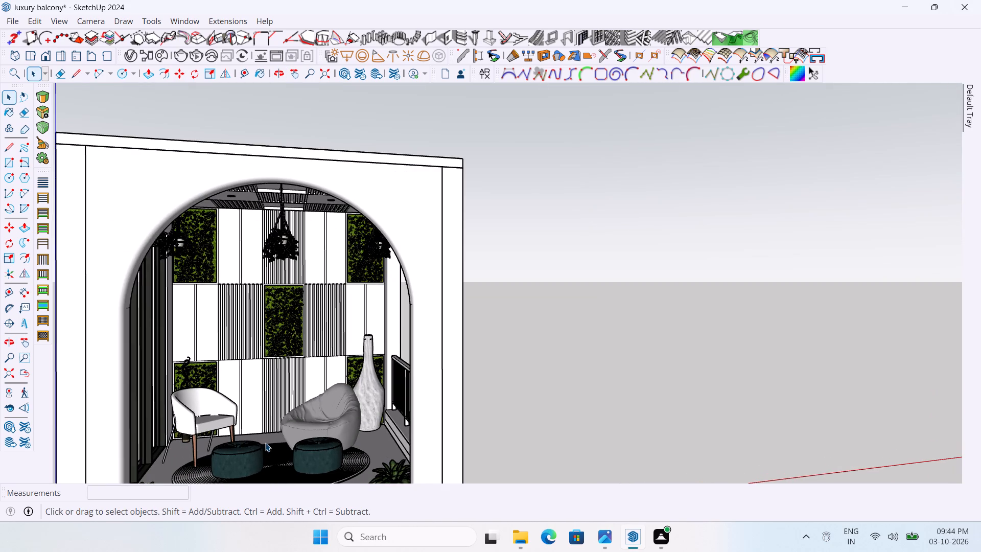
pyautogui.moveTo(265, 443); pyautogui.dragTo(244, 404, button='middle')
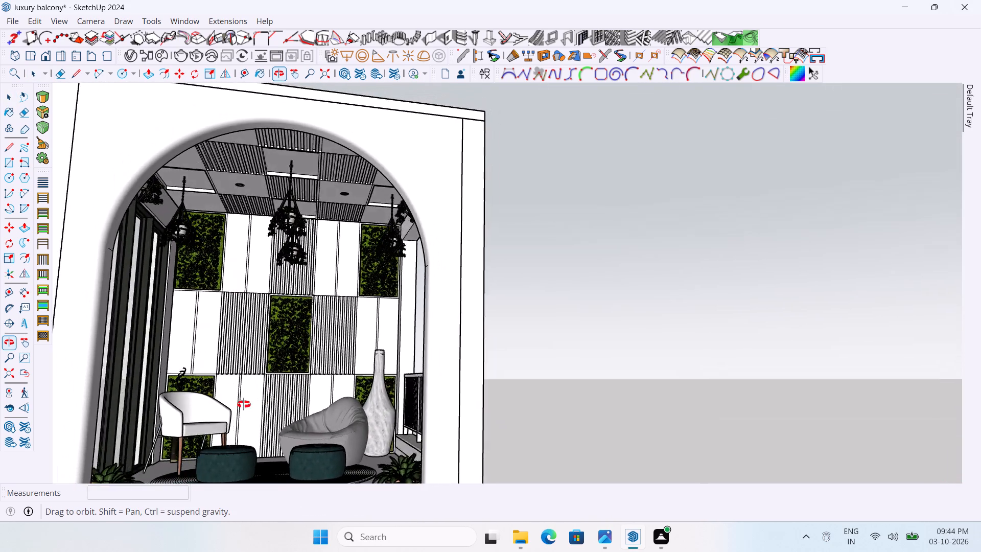
pyautogui.moveTo(244, 404); pyautogui.dragTo(77, 376, button='middle')
pyautogui.scroll(-5, 671, 357)
# Compare the furnished balcony with the reference image beside it from the arched front and the railing side.
pyautogui.moveTo(673, 356); pyautogui.dragTo(694, 417, button='middle')
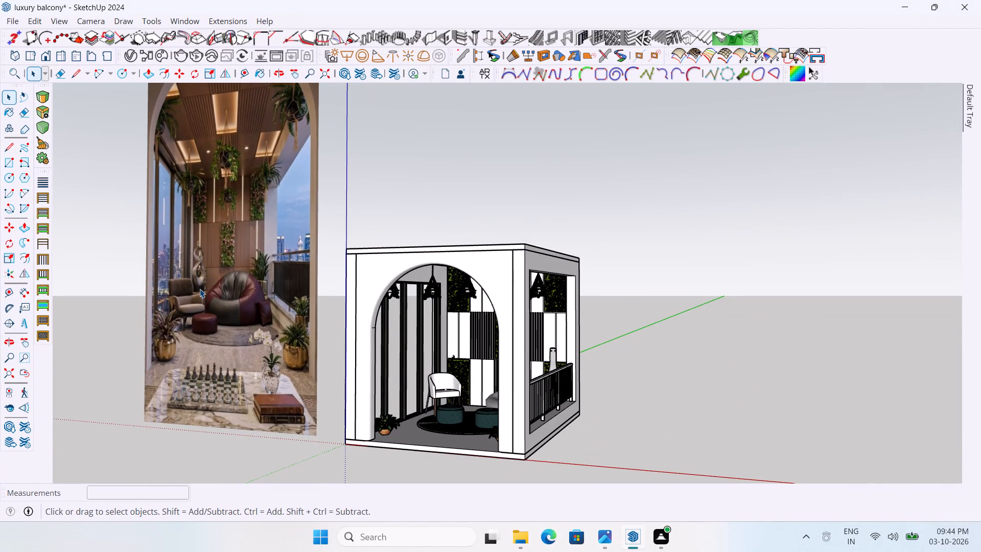
pyautogui.scroll(1, 200, 289)
pyautogui.scroll(-1, 519, 442)
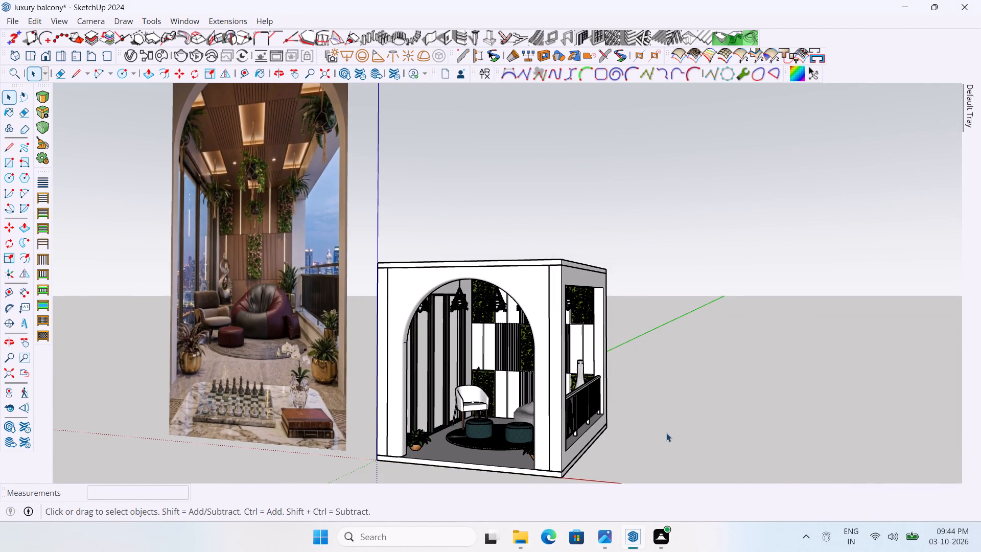
pyautogui.moveTo(714, 419); pyautogui.dragTo(781, 441, button='middle')
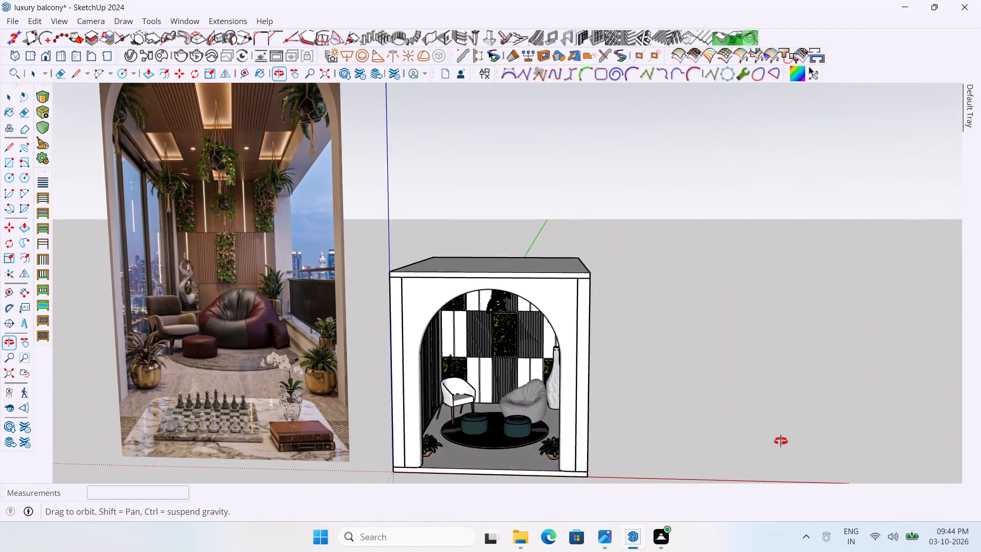
pyautogui.moveTo(781, 441); pyautogui.dragTo(634, 457, button='middle')
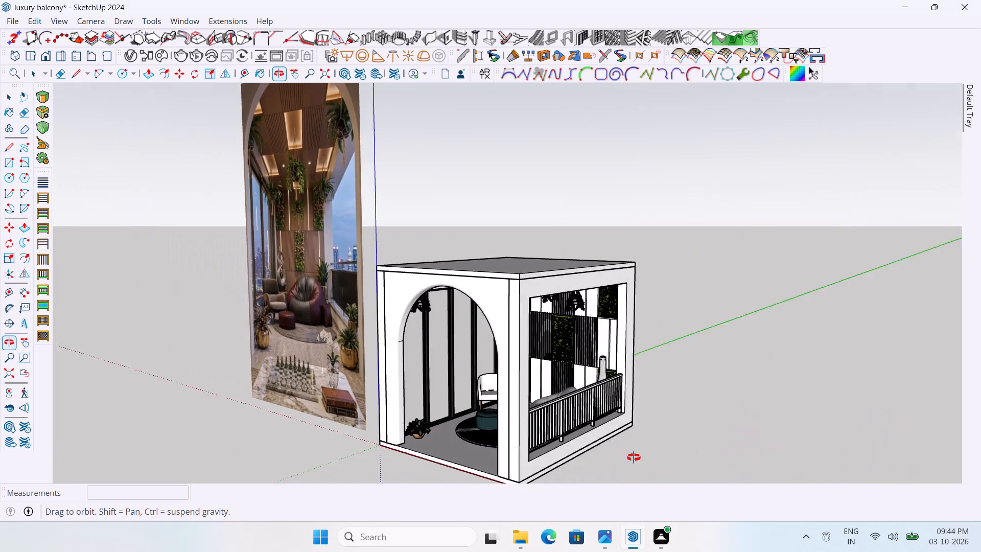
pyautogui.moveTo(634, 457); pyautogui.dragTo(648, 491, button='middle')
pyautogui.scroll(1, 648, 491)
pyautogui.scroll(4, 609, 413)
pyautogui.moveTo(687, 458); pyautogui.dragTo(699, 360, button='middle')
pyautogui.scroll(3, 621, 289)
pyautogui.scroll(-3, 649, 296)
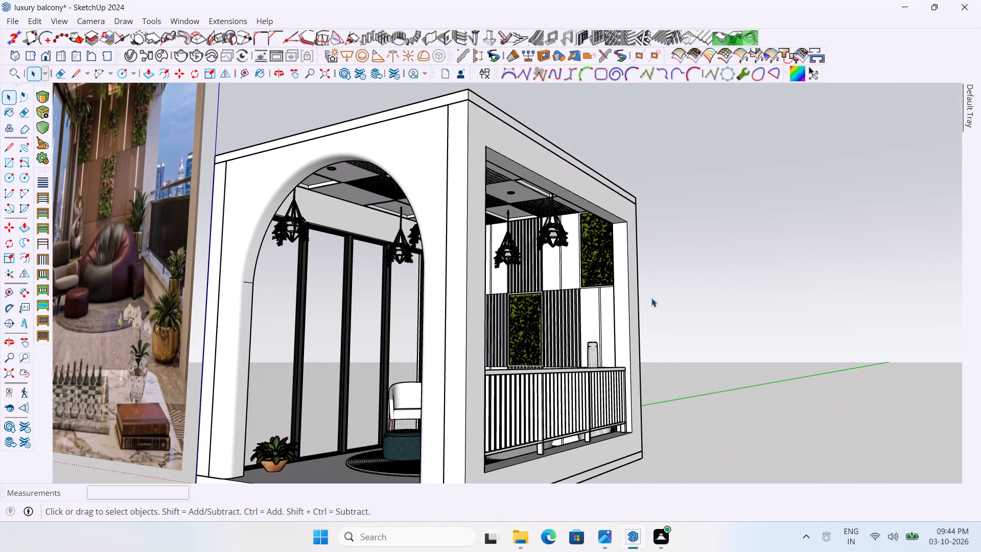
pyautogui.scroll(2, 651, 298)
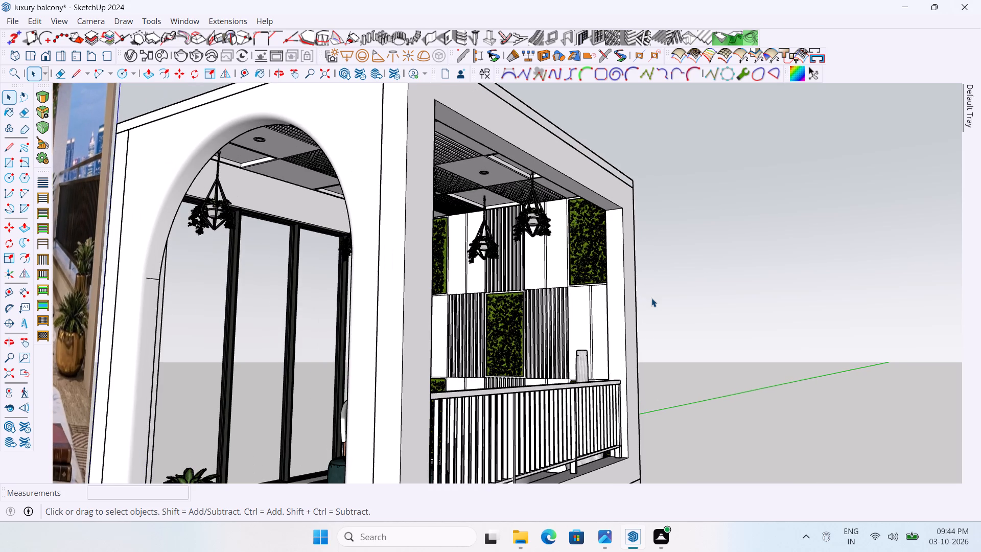
pyautogui.moveTo(651, 298); pyautogui.dragTo(827, 284, button='middle')
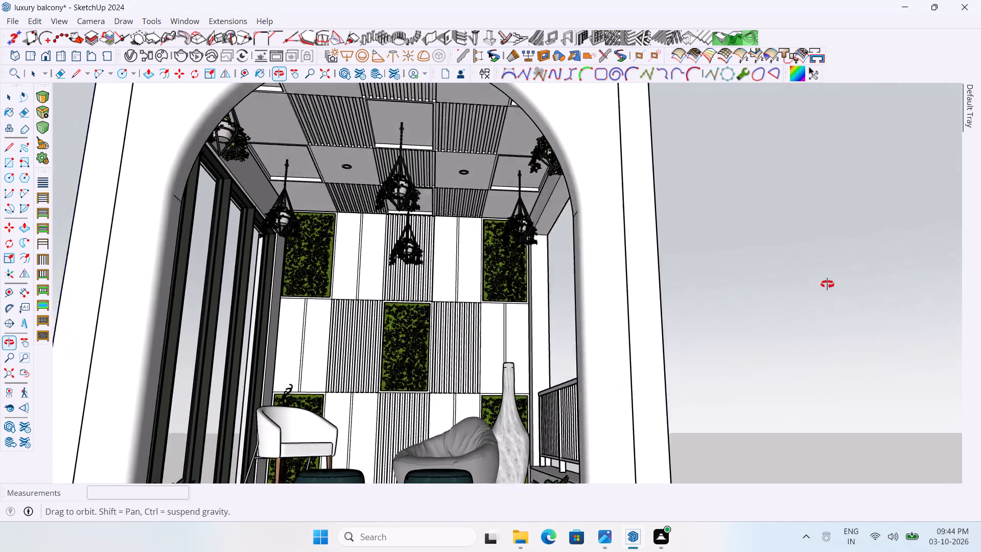
pyautogui.moveTo(827, 284); pyautogui.dragTo(821, 356, button='middle')
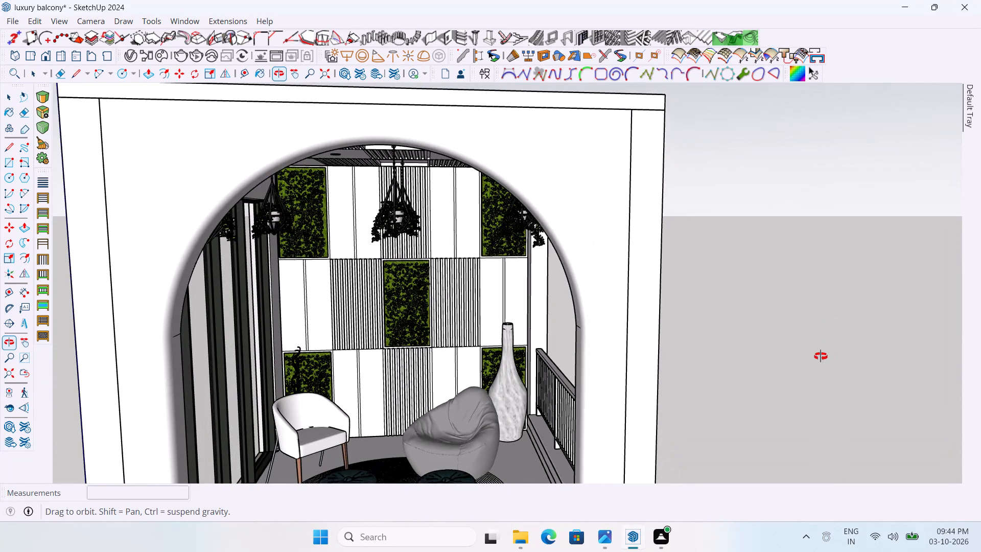
pyautogui.moveTo(821, 356); pyautogui.dragTo(784, 328, button='middle')
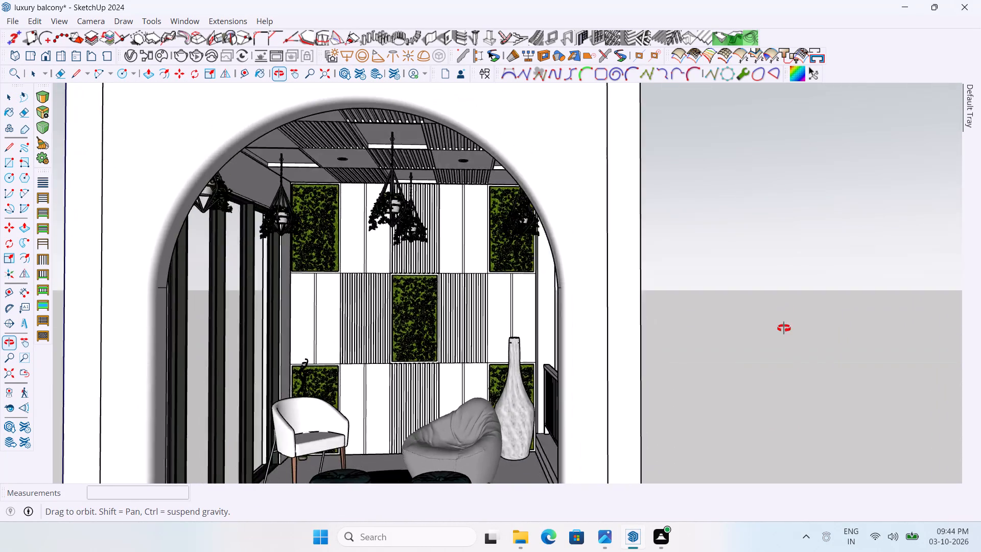
pyautogui.moveTo(784, 328); pyautogui.dragTo(746, 360, button='middle')
pyautogui.scroll(-6, 746, 360)
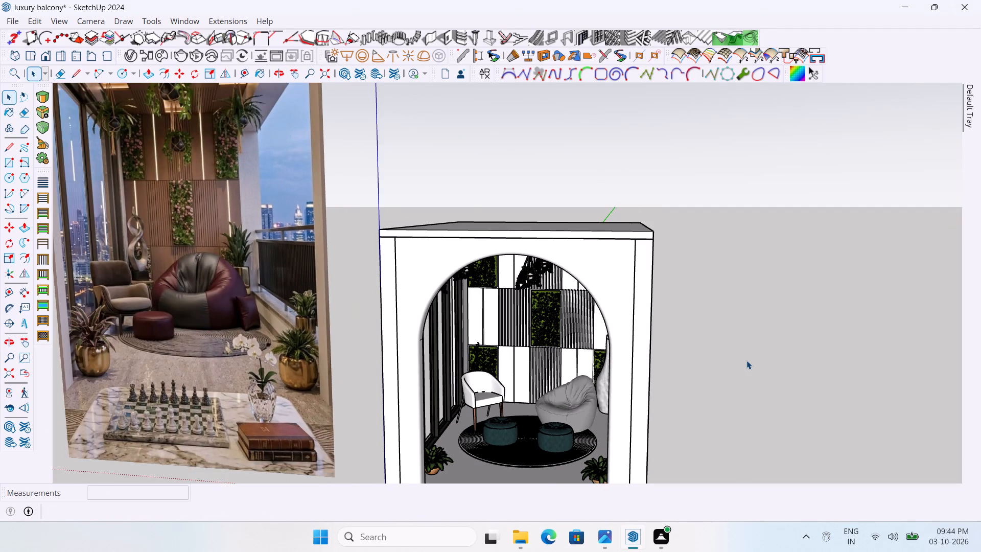
pyautogui.scroll(3, 744, 360)
pyautogui.moveTo(702, 453); pyautogui.dragTo(425, 416, button='middle')
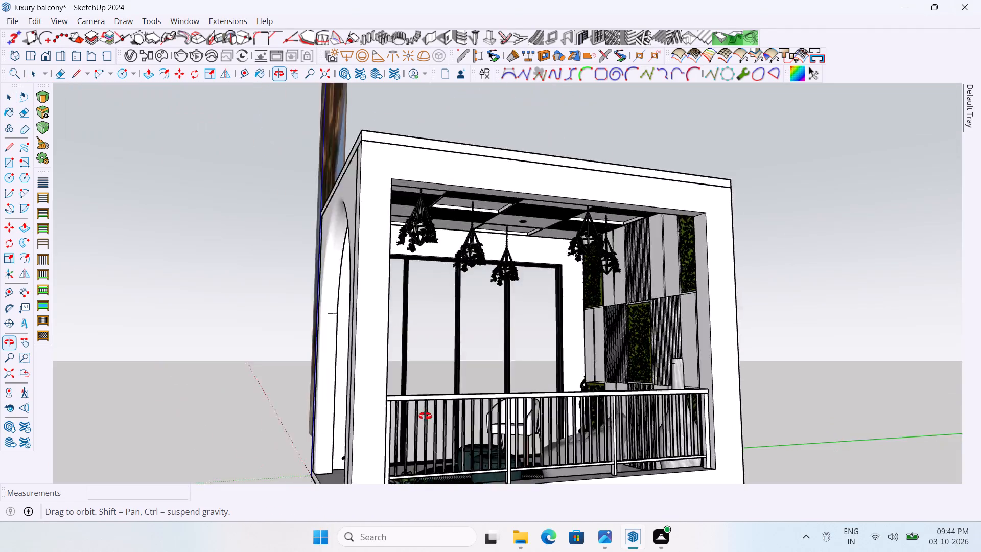
pyautogui.moveTo(425, 416); pyautogui.dragTo(540, 475, button='middle')
pyautogui.scroll(-4, 689, 313)
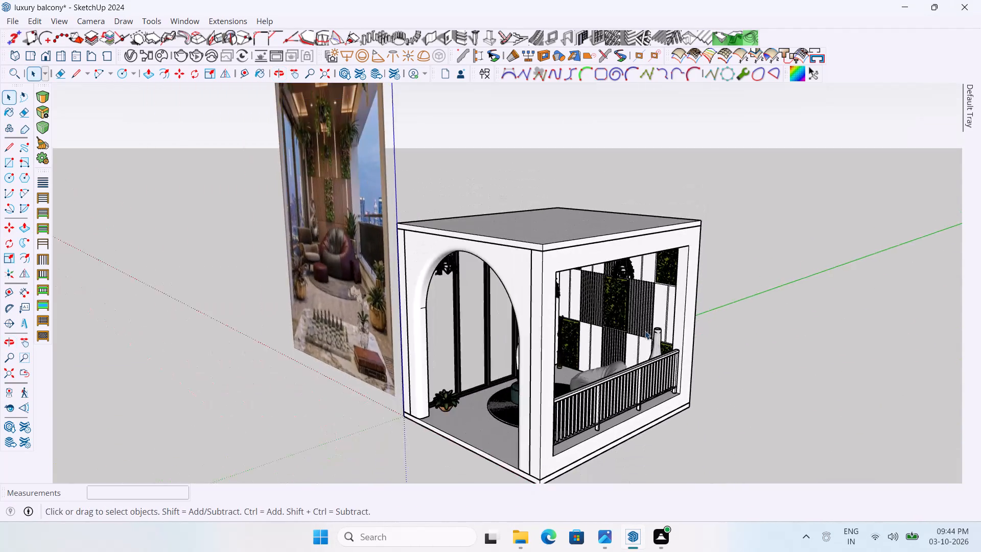
pyautogui.scroll(4, 289, 279)
pyautogui.moveTo(611, 336); pyautogui.dragTo(861, 377, button='middle')
pyautogui.scroll(-4, 670, 267)
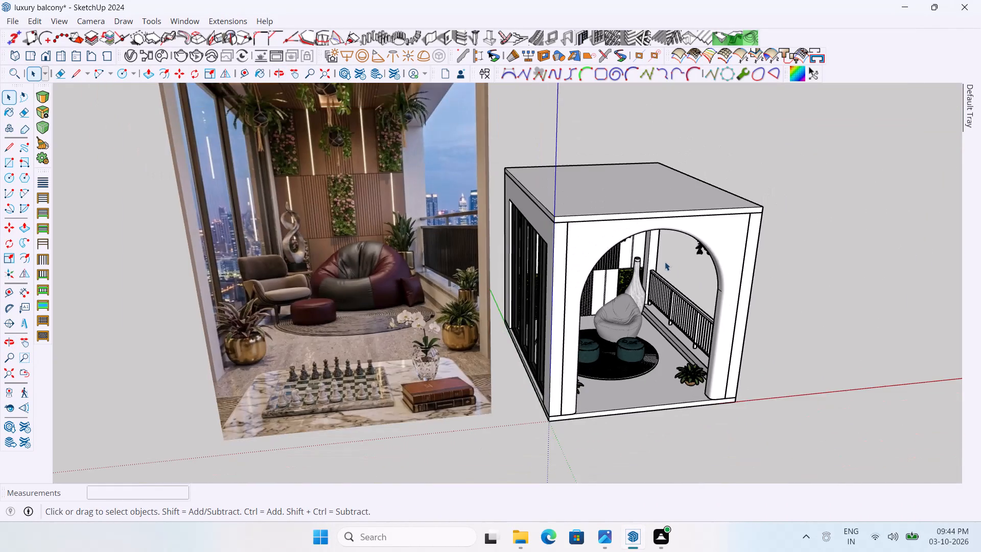
pyautogui.moveTo(559, 222); pyautogui.dragTo(597, 102, button='middle')
pyautogui.scroll(4, 650, 169)
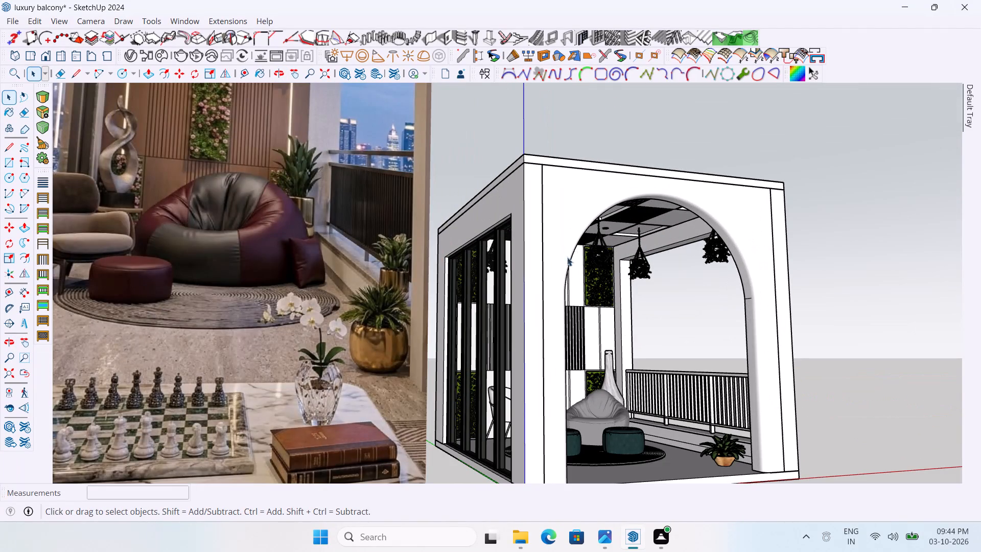
pyautogui.scroll(-3, 477, 387)
pyautogui.scroll(2, 609, 339)
pyautogui.moveTo(657, 338); pyautogui.dragTo(612, 473, button='middle')
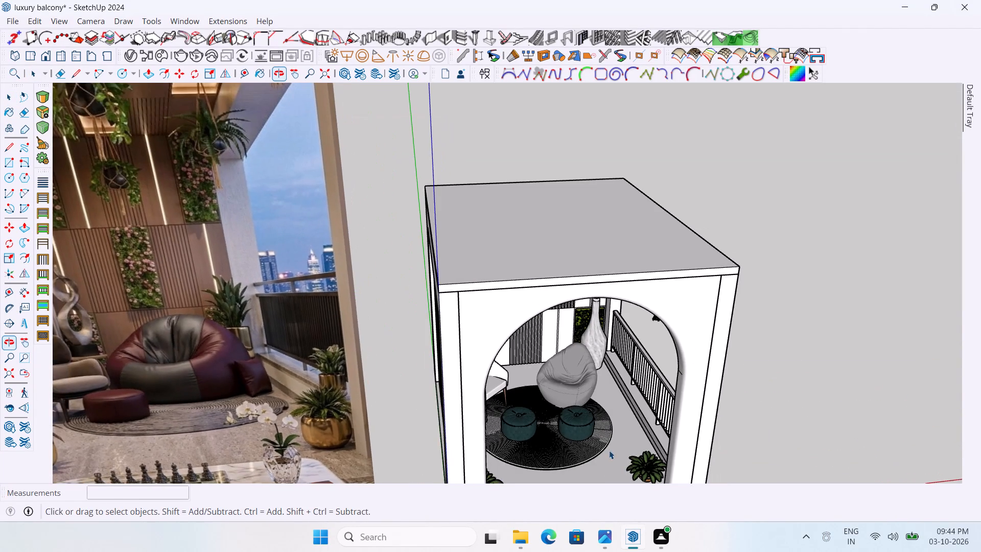
pyautogui.scroll(7, 611, 436)
pyautogui.scroll(-2, 611, 436)
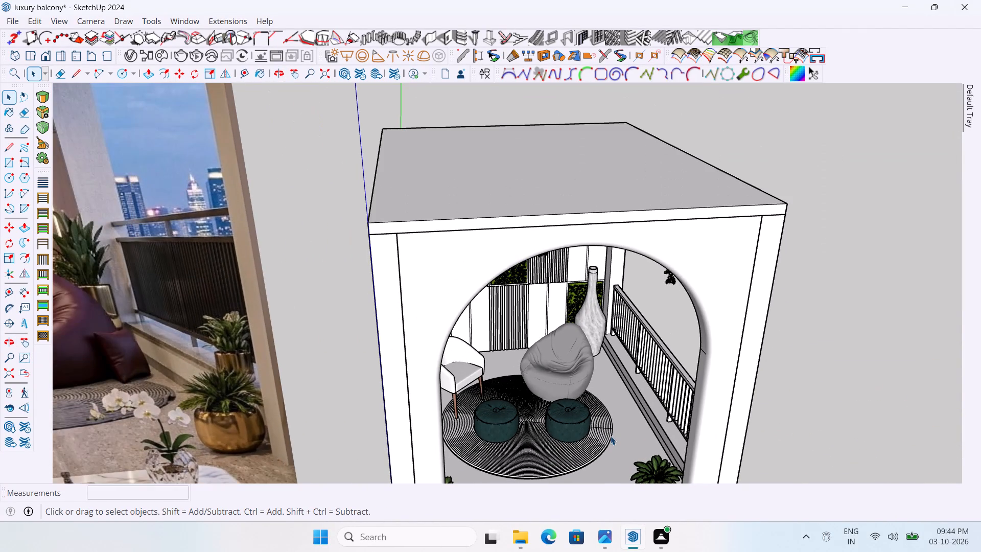
pyautogui.scroll(-5, 611, 436)
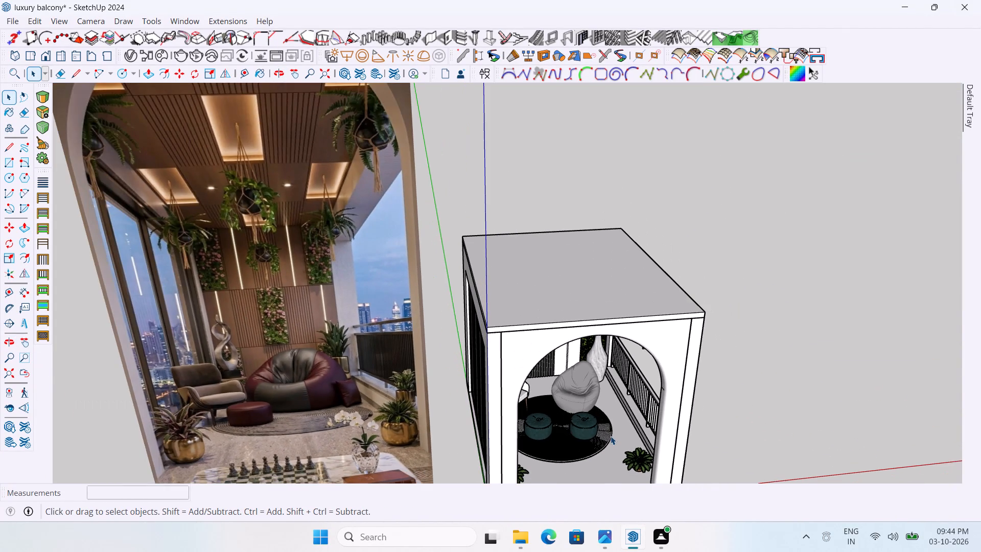
pyautogui.moveTo(611, 436); pyautogui.dragTo(607, 399, button='middle')
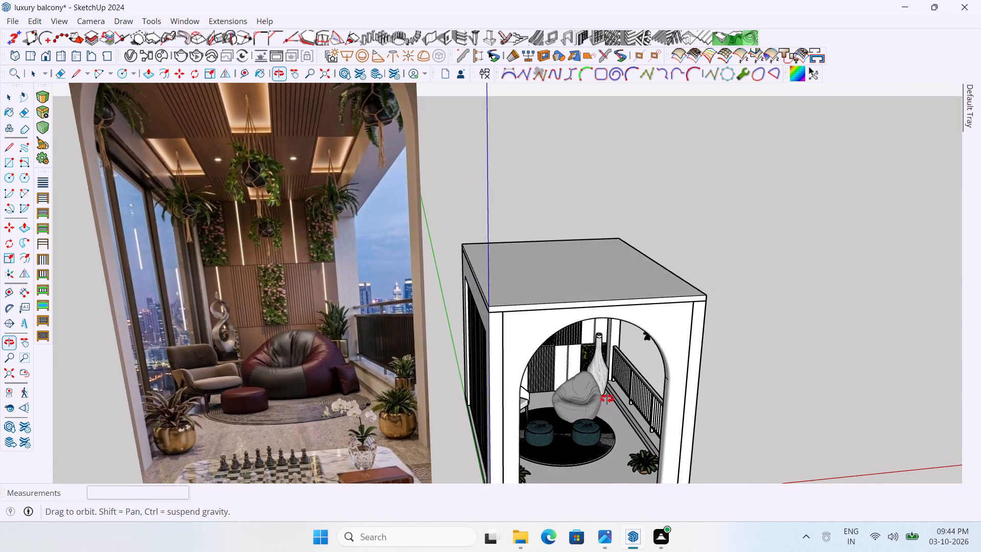
pyautogui.moveTo(607, 399); pyautogui.dragTo(463, 224, button='middle')
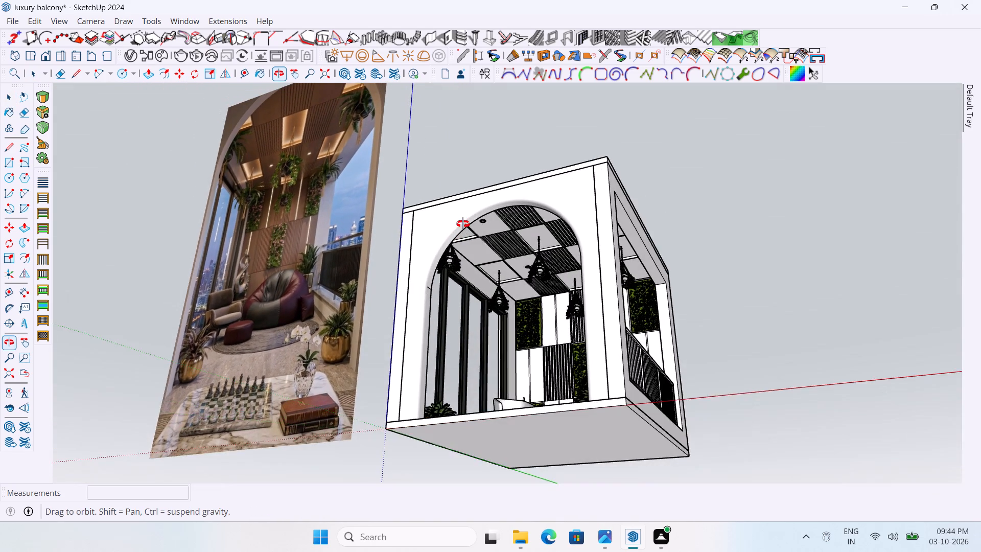
pyautogui.moveTo(463, 224); pyautogui.dragTo(634, 337, button='middle')
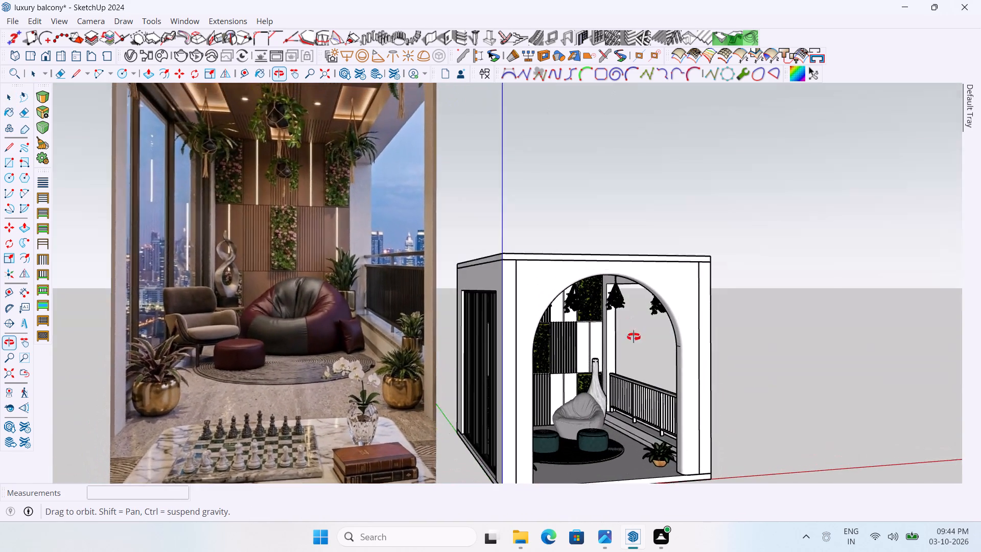
pyautogui.moveTo(634, 337); pyautogui.dragTo(633, 362, button='middle')
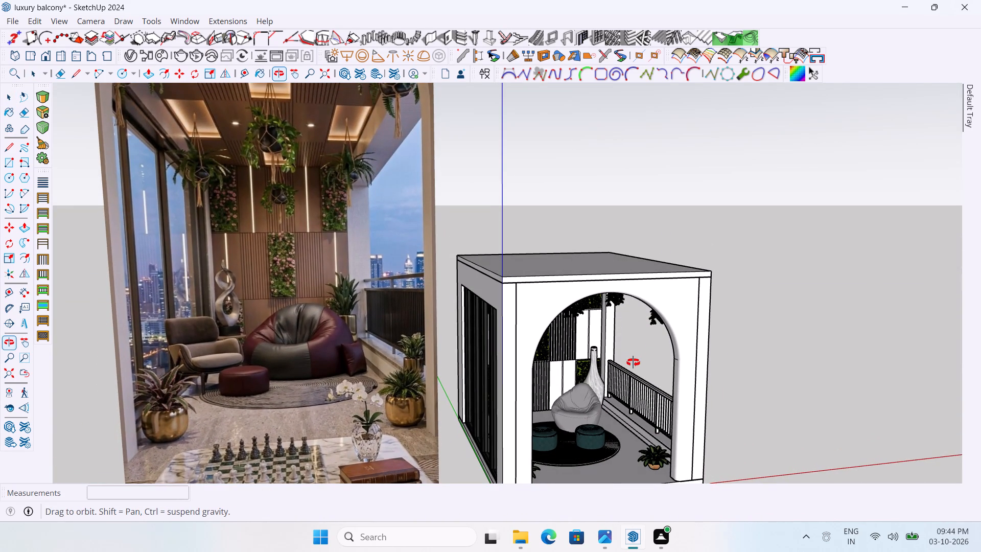
# Examine the whole furnished balcony beside the reference image from the arched front and the railing corner.
pyautogui.moveTo(633, 362); pyautogui.dragTo(426, 321, button='middle')
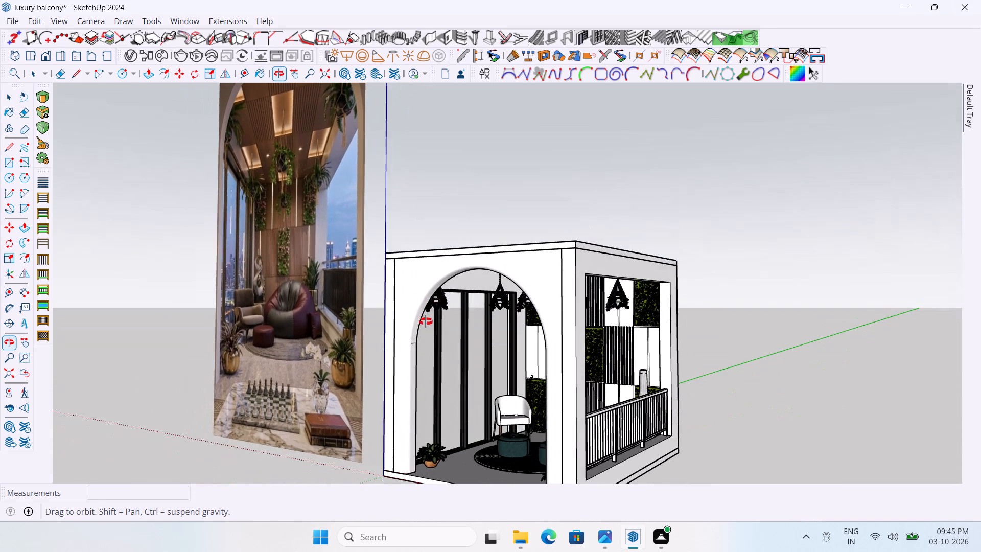
pyautogui.moveTo(426, 321); pyautogui.dragTo(423, 347, button='middle')
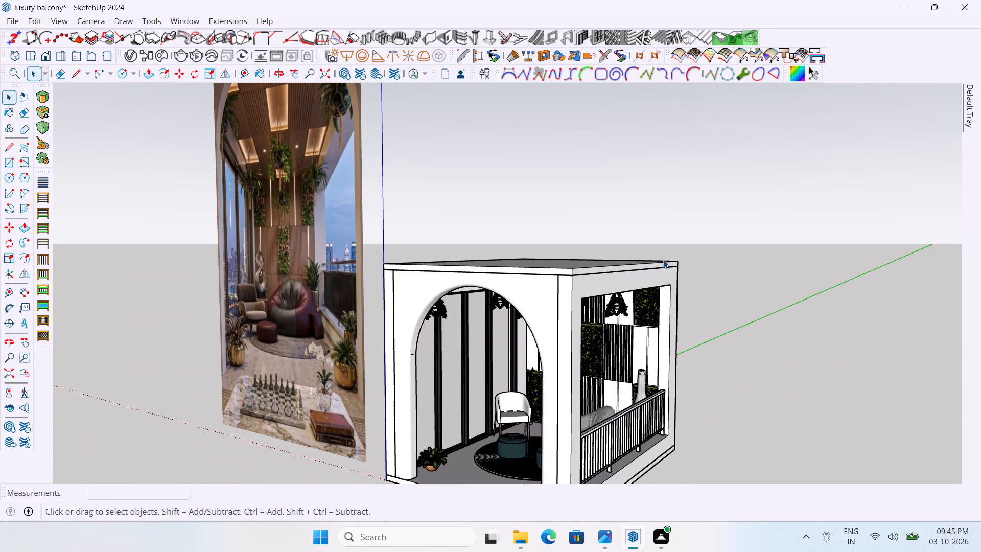
pyautogui.scroll(-2, 663, 260)
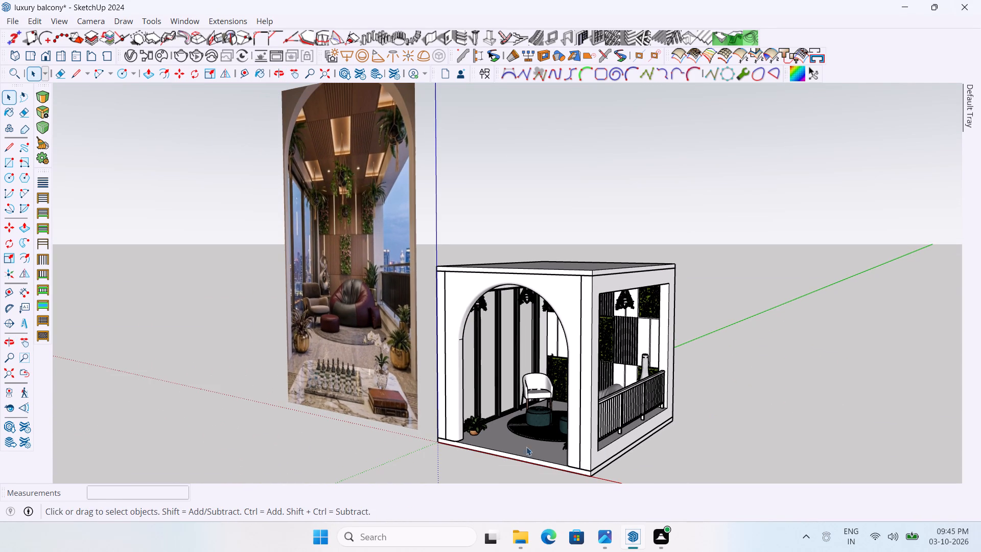
pyautogui.scroll(3, 524, 432)
pyautogui.scroll(-3, 685, 283)
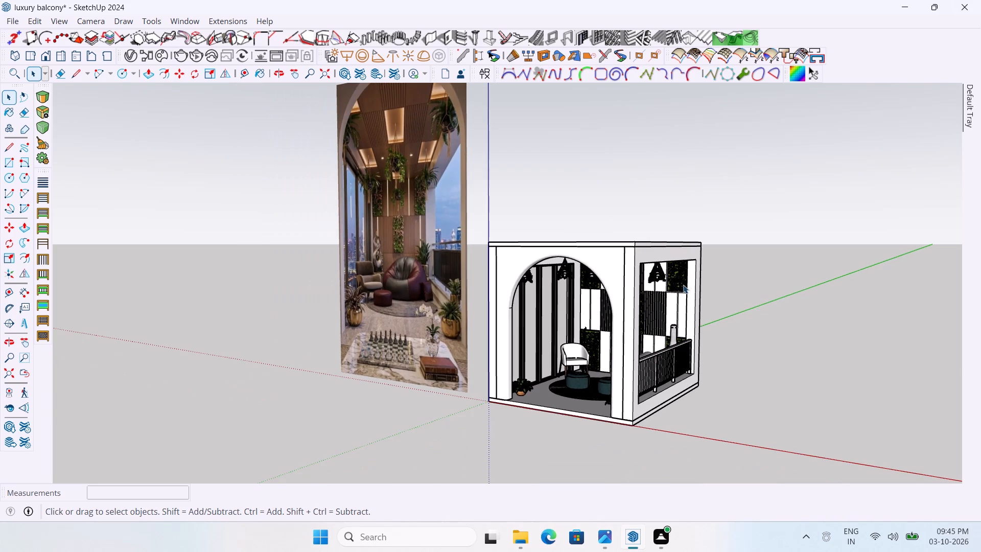
pyautogui.moveTo(683, 295); pyautogui.dragTo(690, 344, button='middle')
pyautogui.scroll(10, 501, 404)
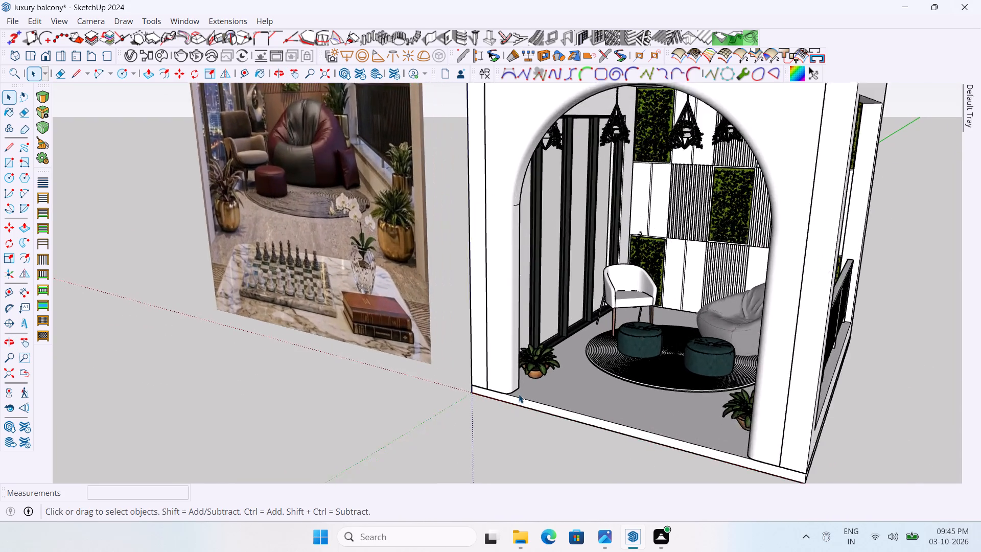
# Inspect the chair, poufs, bean bag, big vase and potted plants inside the arch against the reference image.
pyautogui.scroll(5, 552, 315)
pyautogui.moveTo(562, 348); pyautogui.dragTo(562, 253, button='middle')
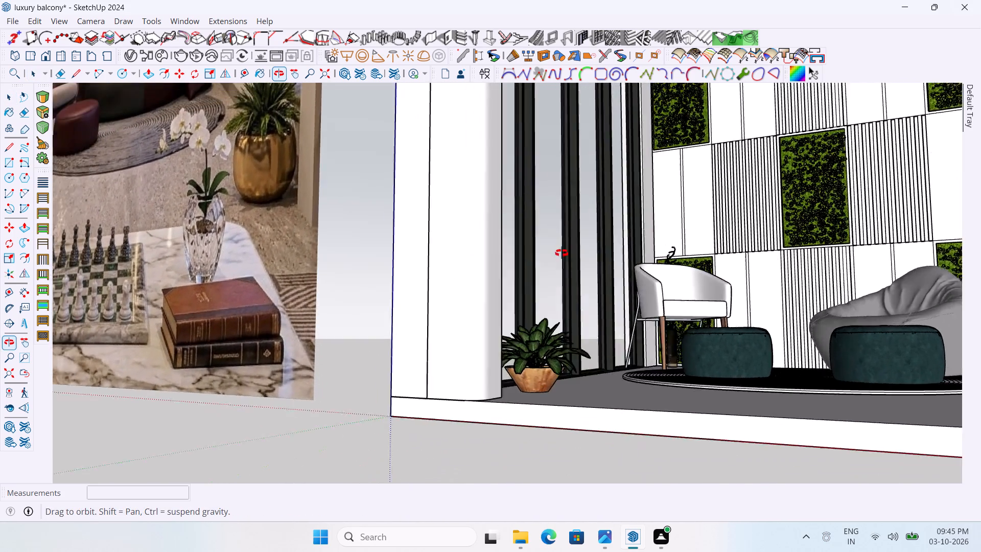
pyautogui.moveTo(562, 253); pyautogui.dragTo(568, 355, button='middle')
pyautogui.scroll(-3, 477, 347)
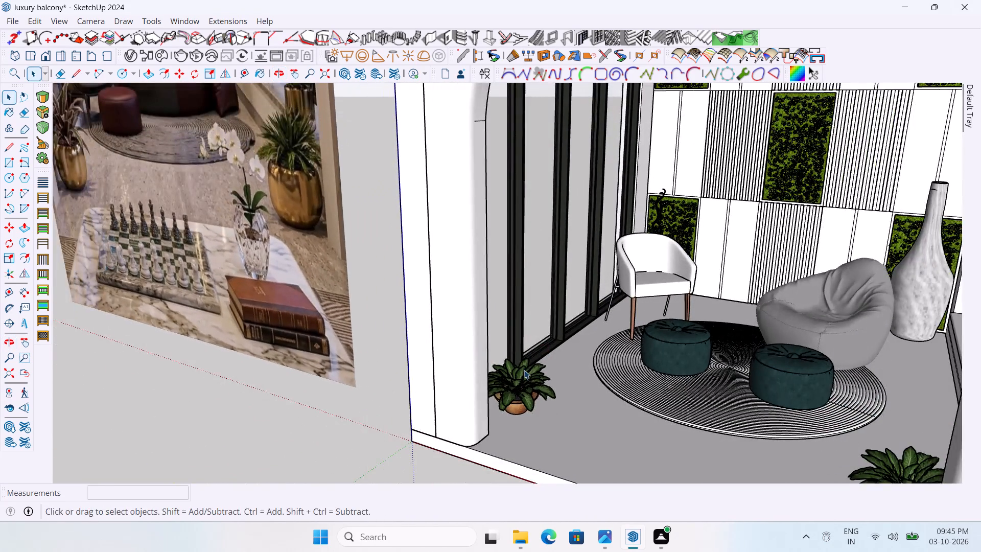
pyautogui.moveTo(532, 373); pyautogui.dragTo(656, 374, button='middle')
pyautogui.scroll(2, 881, 369)
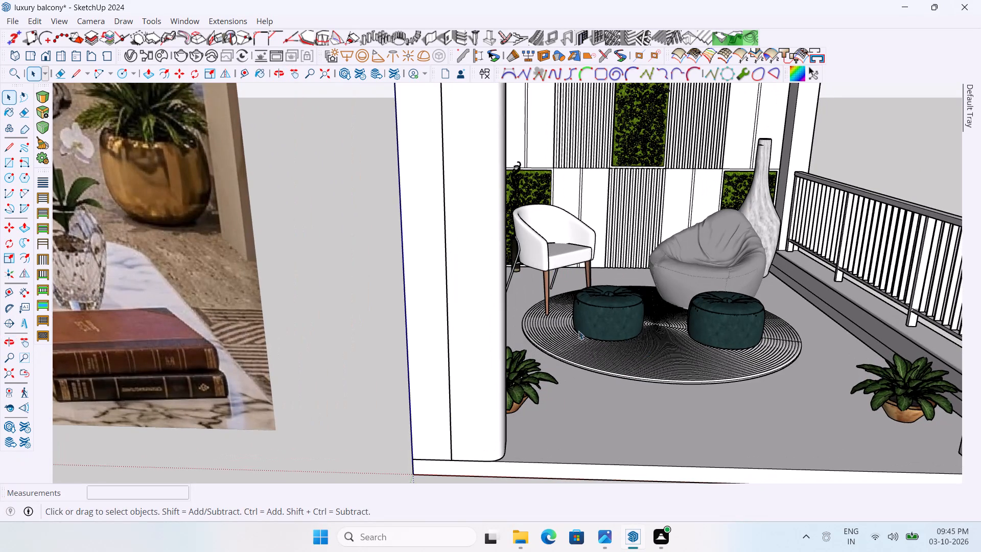
pyautogui.scroll(-4, 576, 331)
pyautogui.scroll(-2, 718, 340)
pyautogui.moveTo(838, 344); pyautogui.dragTo(761, 324, button='middle')
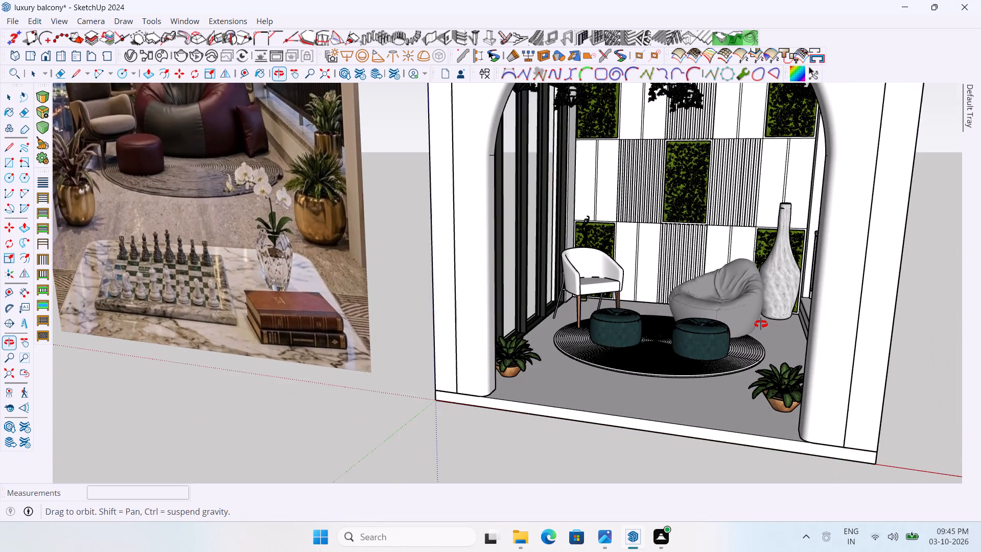
pyautogui.moveTo(761, 324); pyautogui.dragTo(795, 344, button='middle')
pyautogui.scroll(11, 801, 361)
pyautogui.moveTo(828, 351); pyautogui.dragTo(842, 359, button='middle')
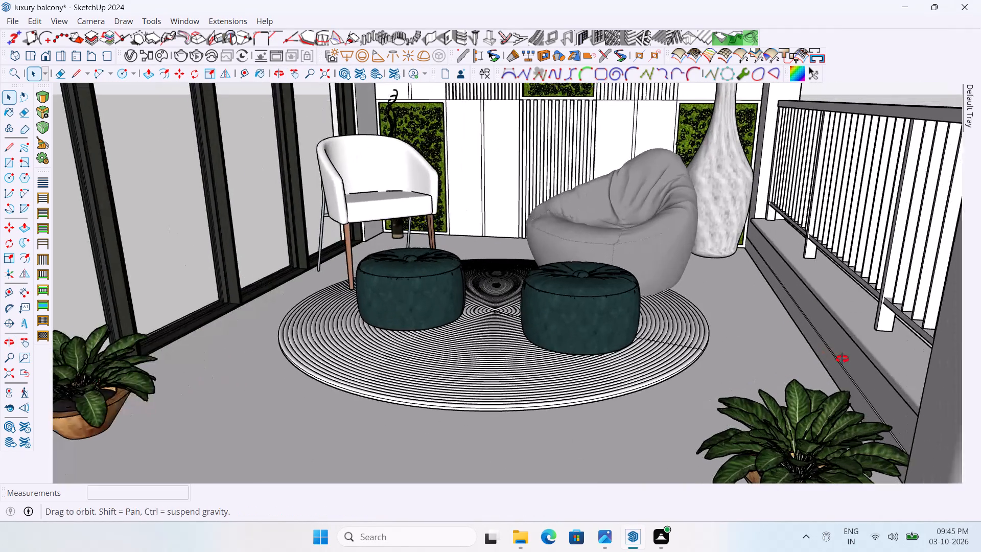
pyautogui.moveTo(842, 359); pyautogui.dragTo(852, 355, button='middle')
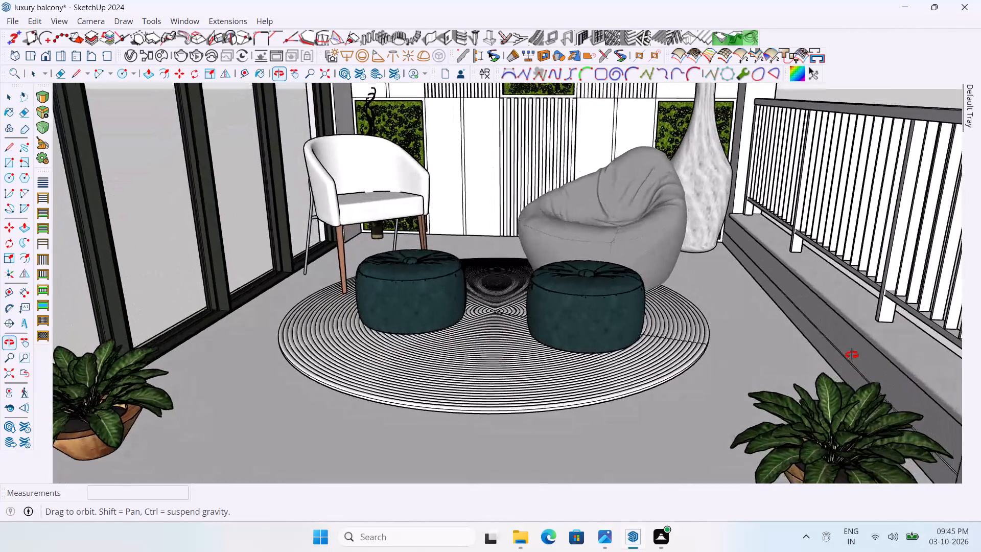
pyautogui.moveTo(852, 355); pyautogui.dragTo(840, 382, button='middle')
pyautogui.scroll(-4, 801, 297)
pyautogui.scroll(-7, 707, 312)
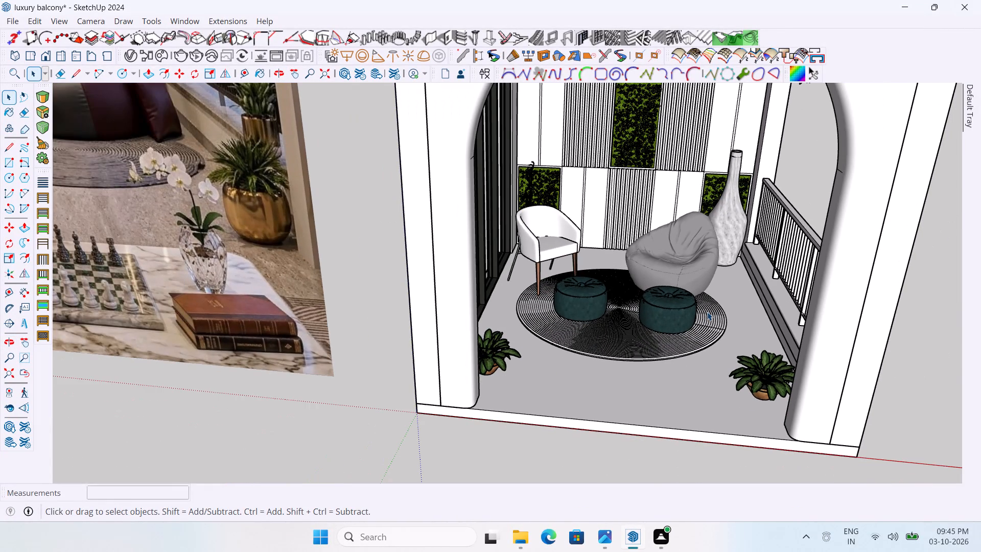
pyautogui.moveTo(707, 312); pyautogui.dragTo(642, 295, button='middle')
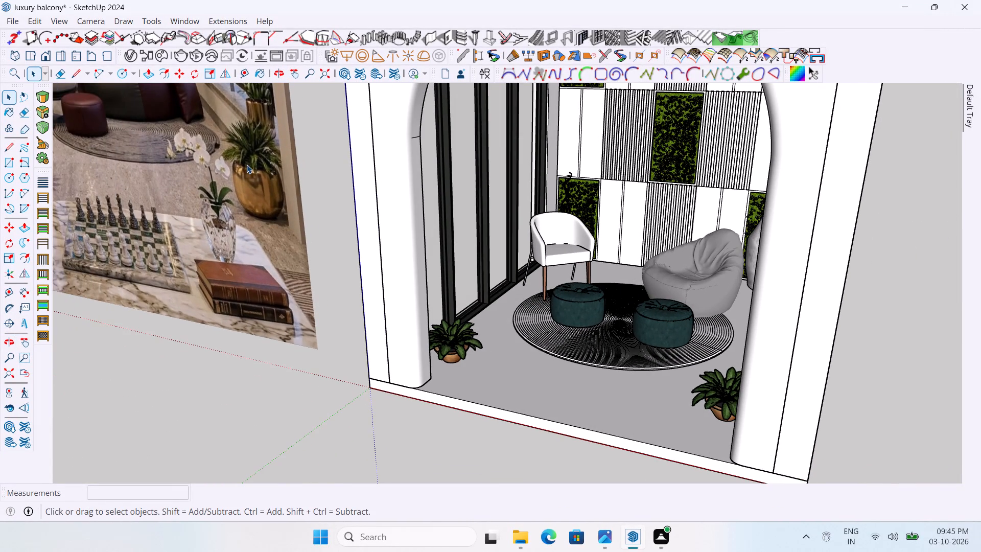
# Open 3D Warehouse and browse the "decorative item" model results for another piece suited to the balcony.
pyautogui.click(347, 77)
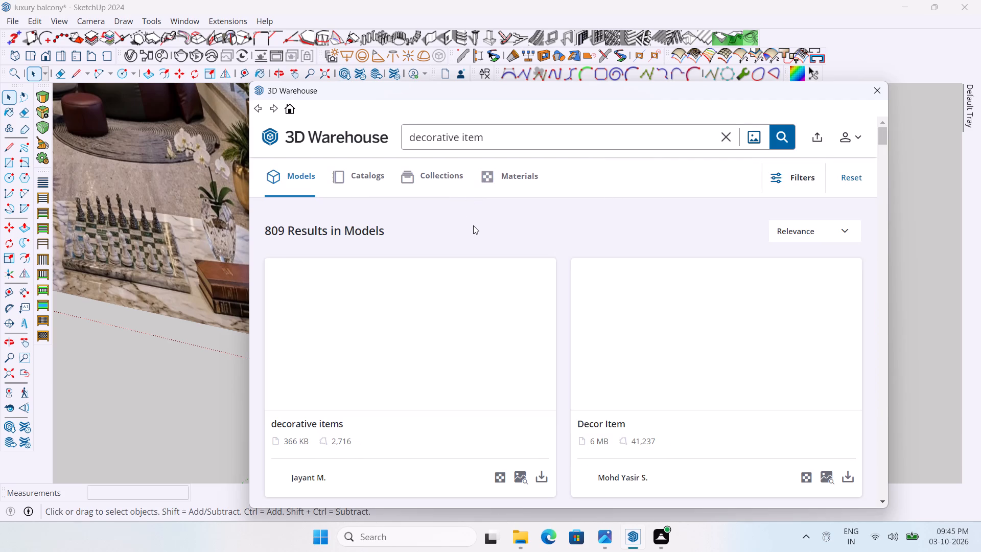
pyautogui.scroll(-1, 527, 297)
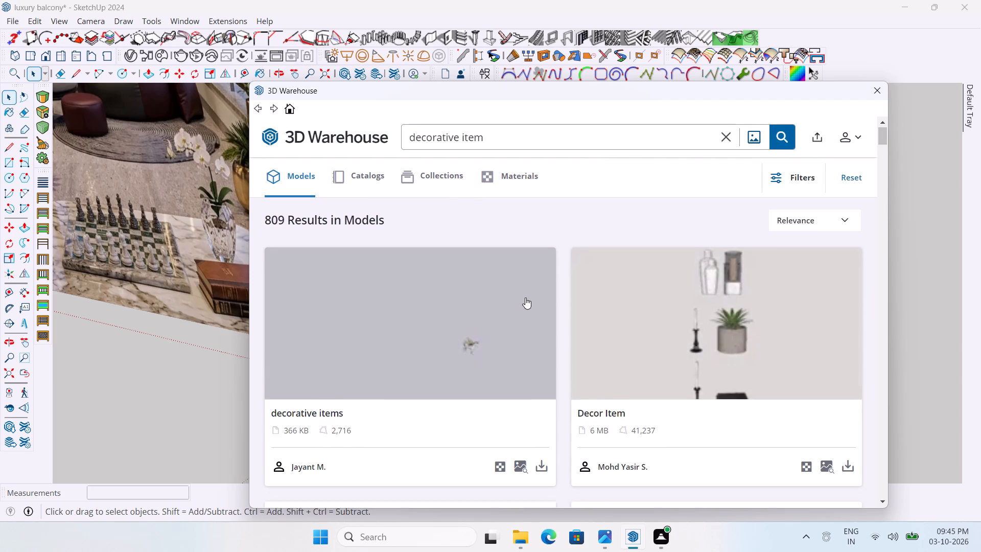
pyautogui.scroll(-3, 525, 297)
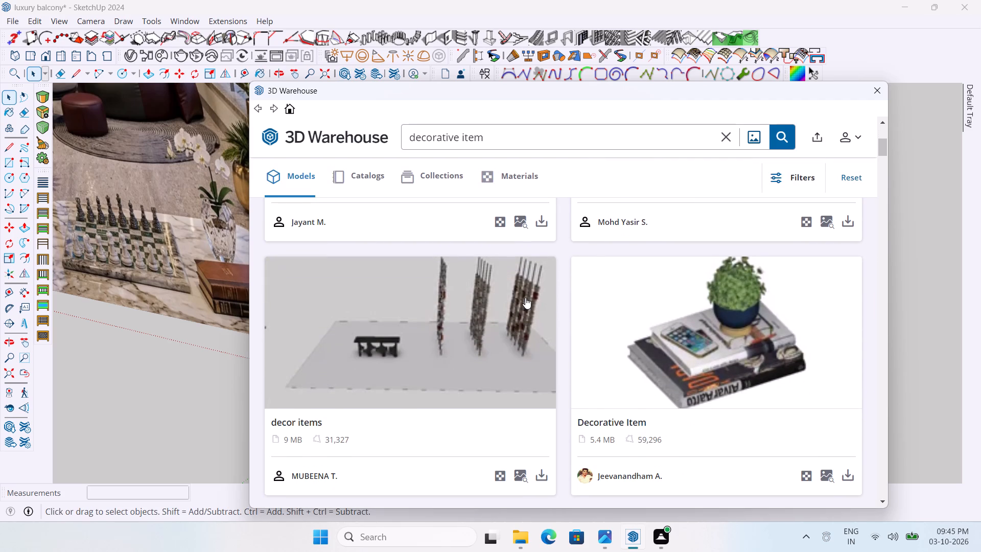
pyautogui.scroll(-7, 525, 297)
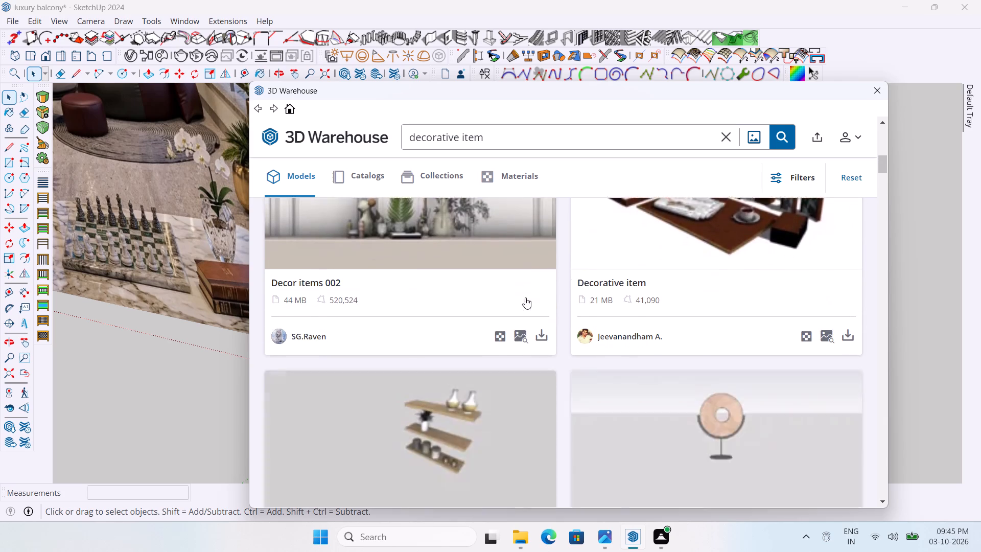
pyautogui.scroll(-8, 525, 297)
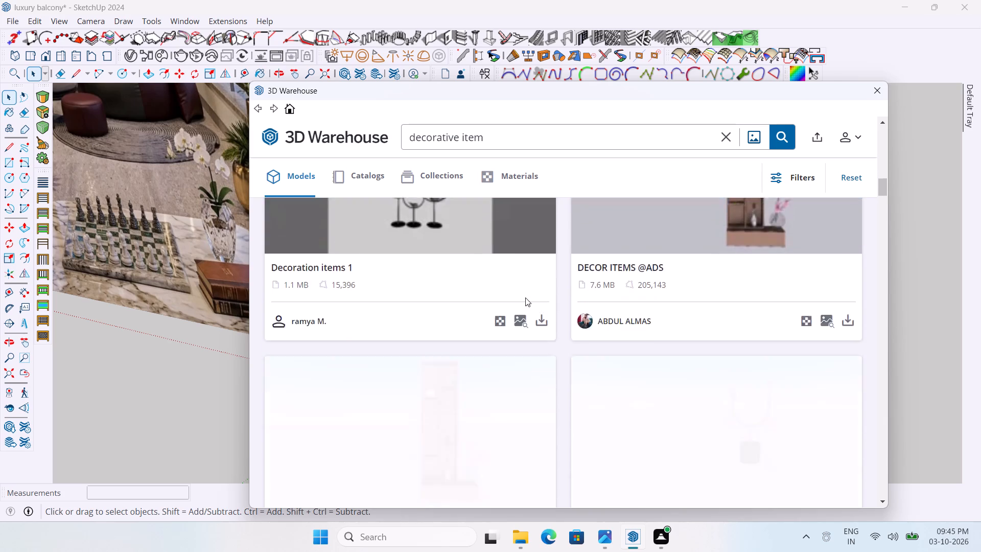
pyautogui.scroll(-8, 525, 297)
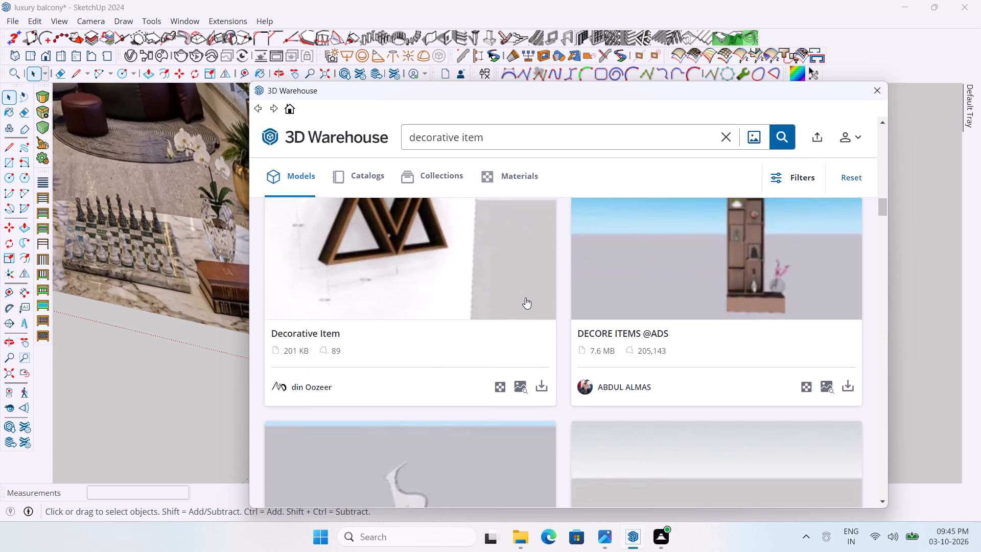
pyautogui.scroll(-8, 525, 297)
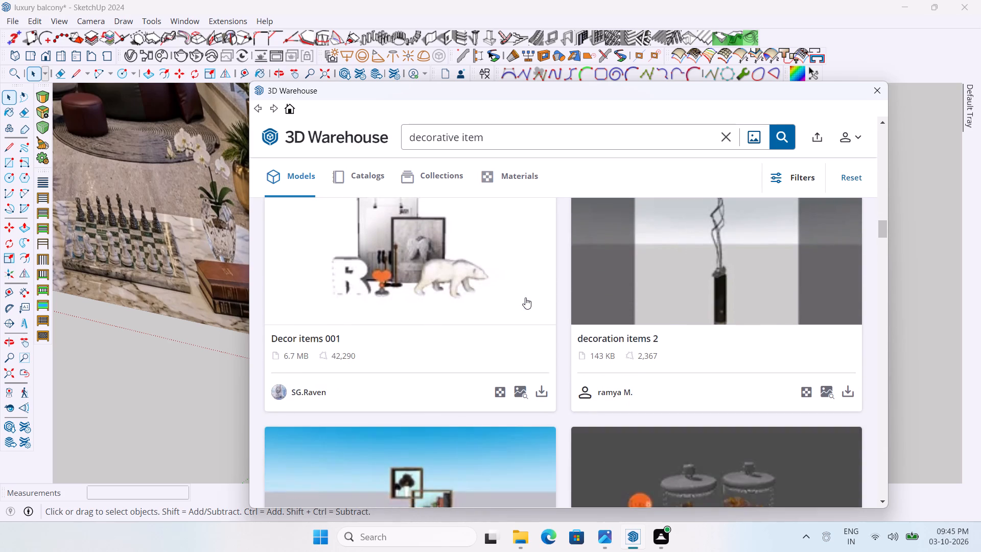
pyautogui.scroll(-15, 525, 297)
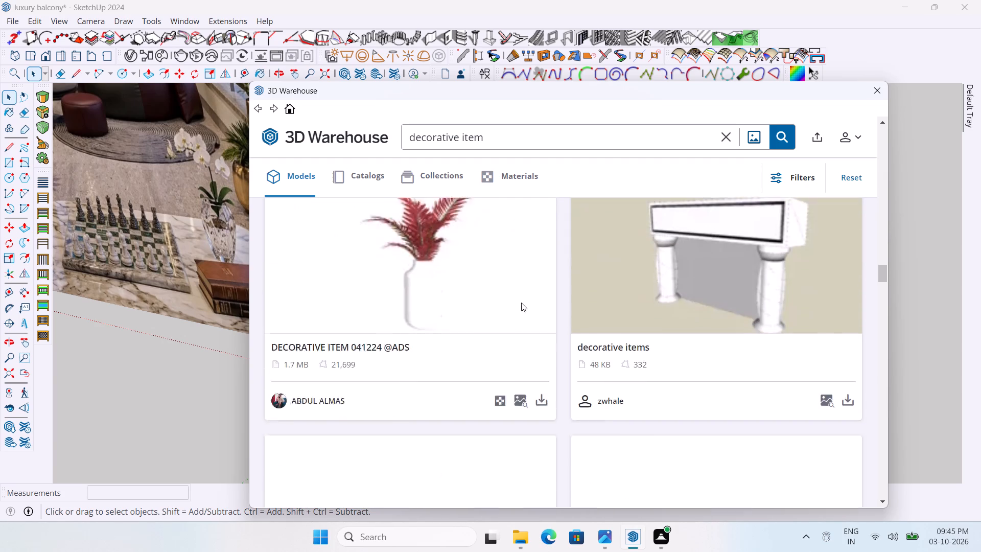
pyautogui.scroll(-8, 521, 303)
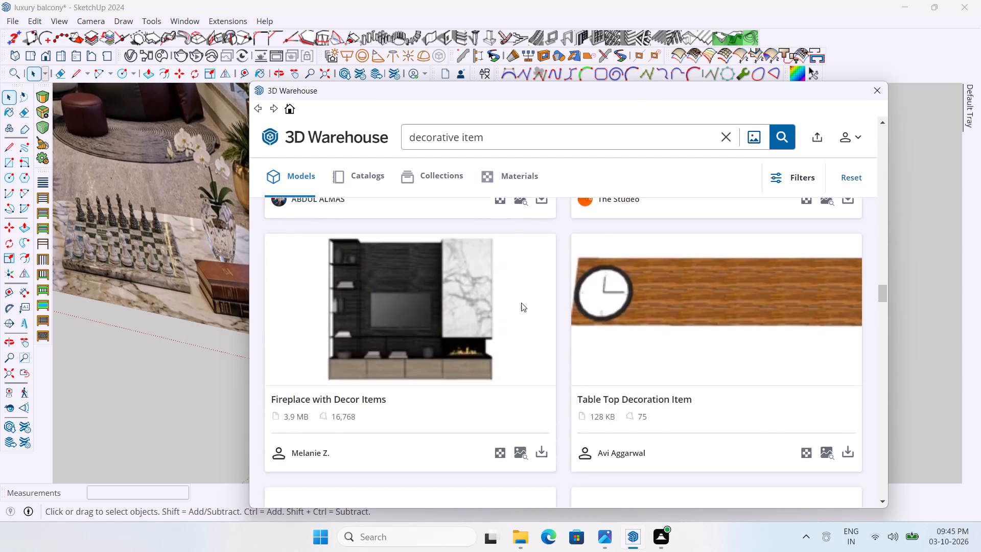
pyautogui.scroll(-8, 521, 303)
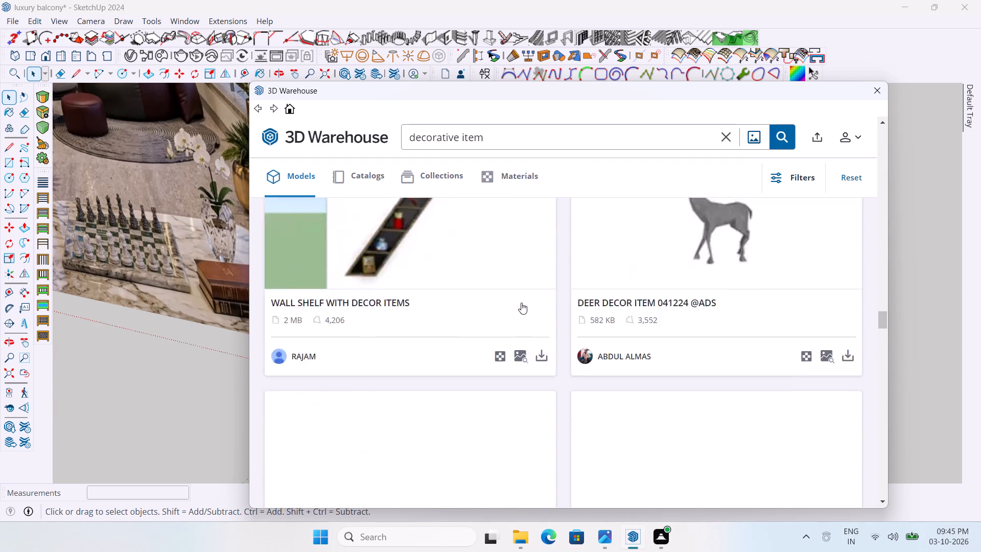
pyautogui.scroll(-13, 521, 303)
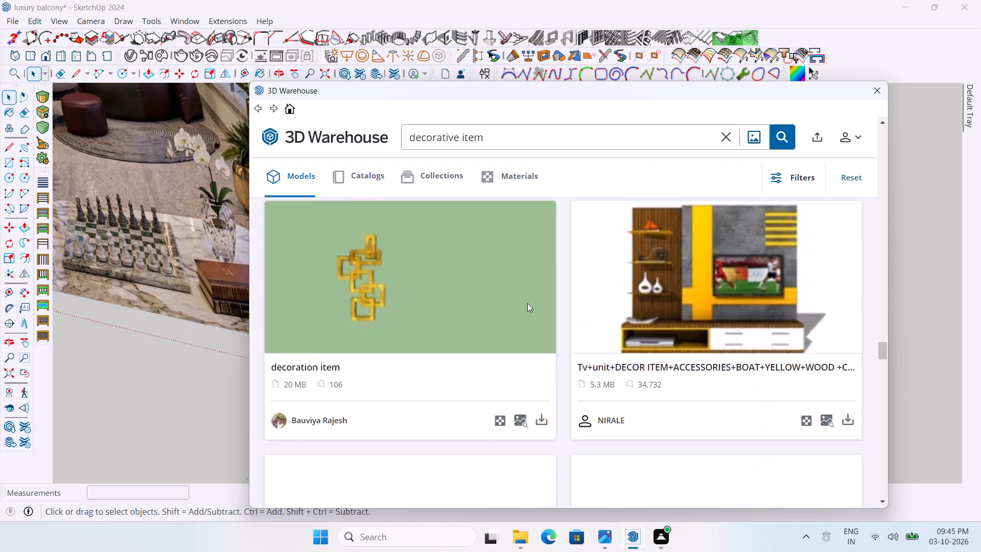
pyautogui.scroll(3, 527, 303)
pyautogui.scroll(-2, 527, 303)
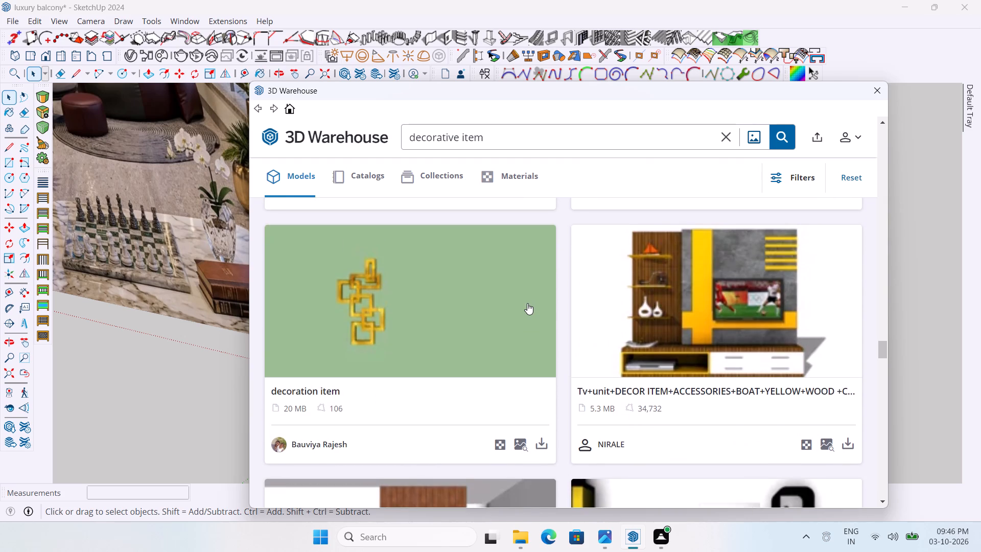
pyautogui.scroll(-10, 527, 303)
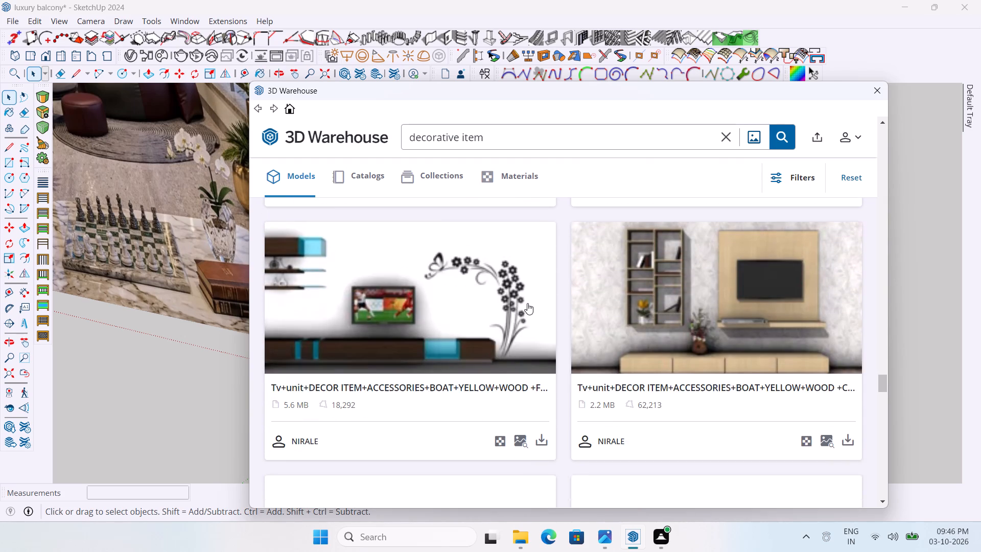
pyautogui.scroll(-7, 527, 303)
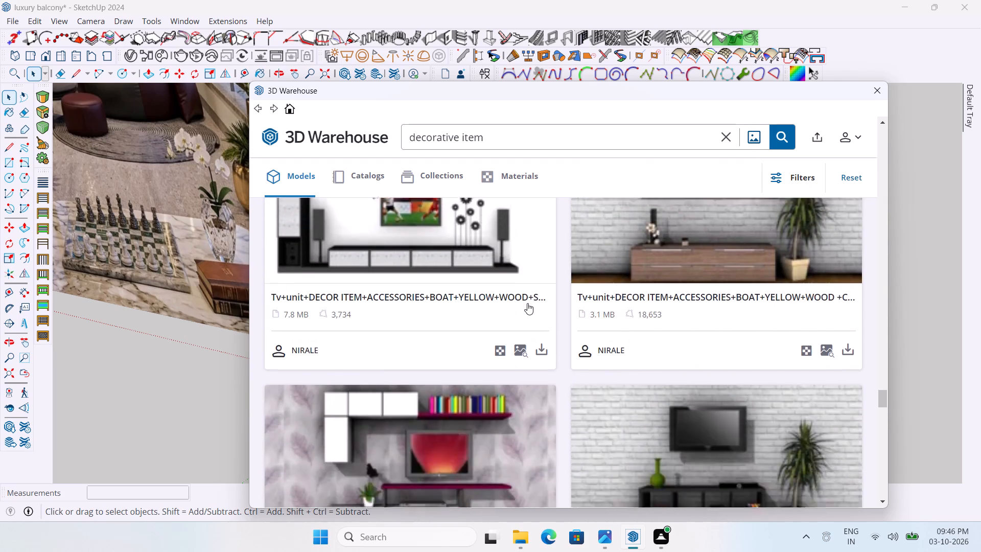
pyautogui.scroll(-11, 527, 303)
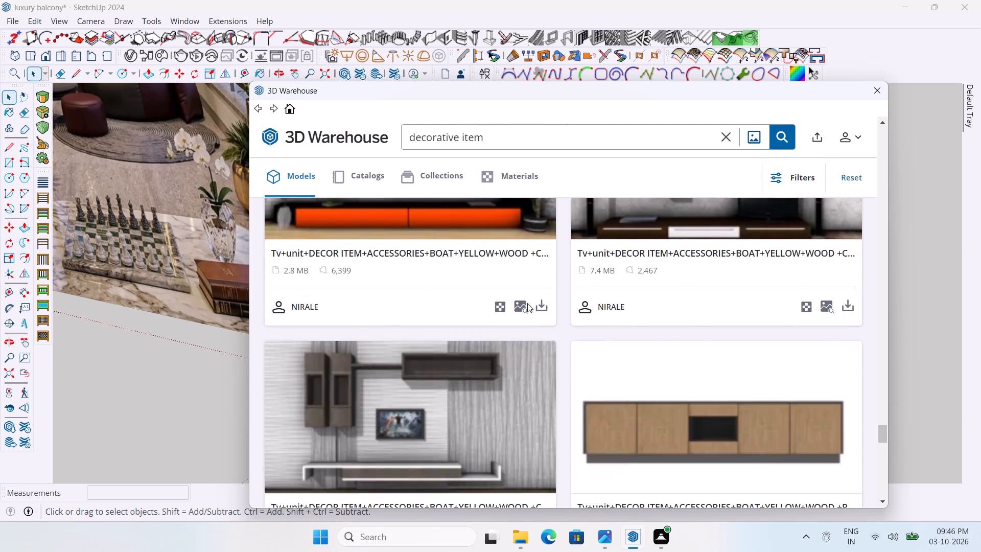
pyautogui.scroll(-7, 527, 303)
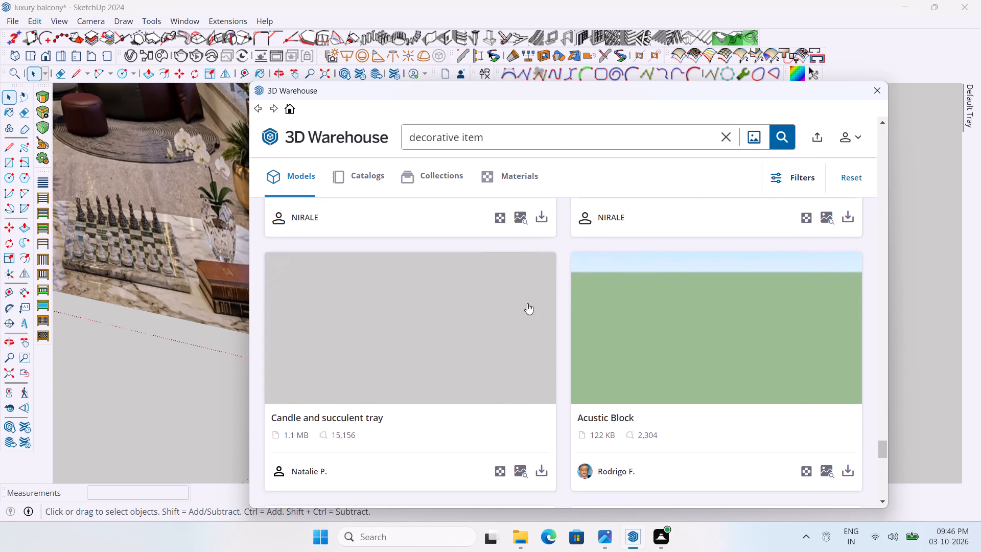
pyautogui.scroll(-6, 527, 303)
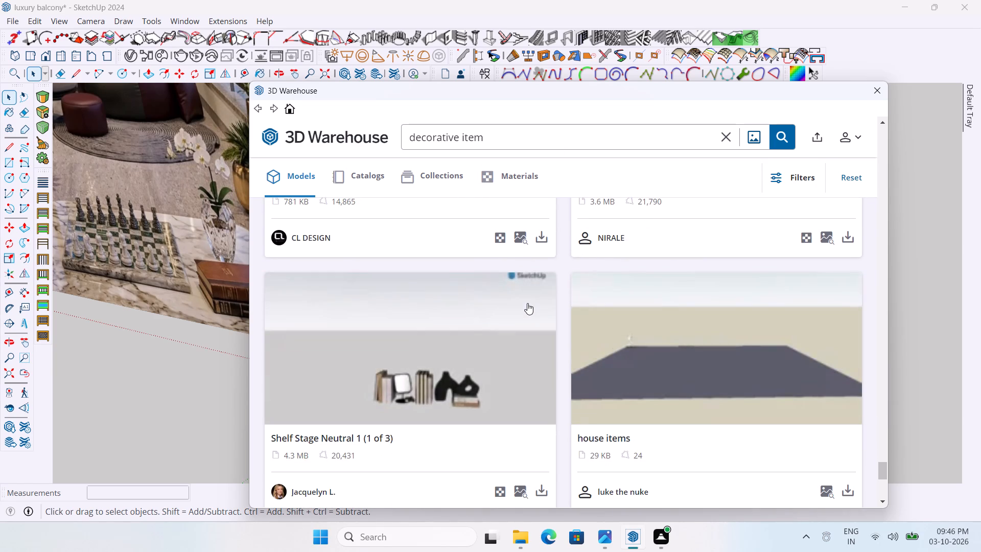
pyautogui.scroll(-7, 527, 303)
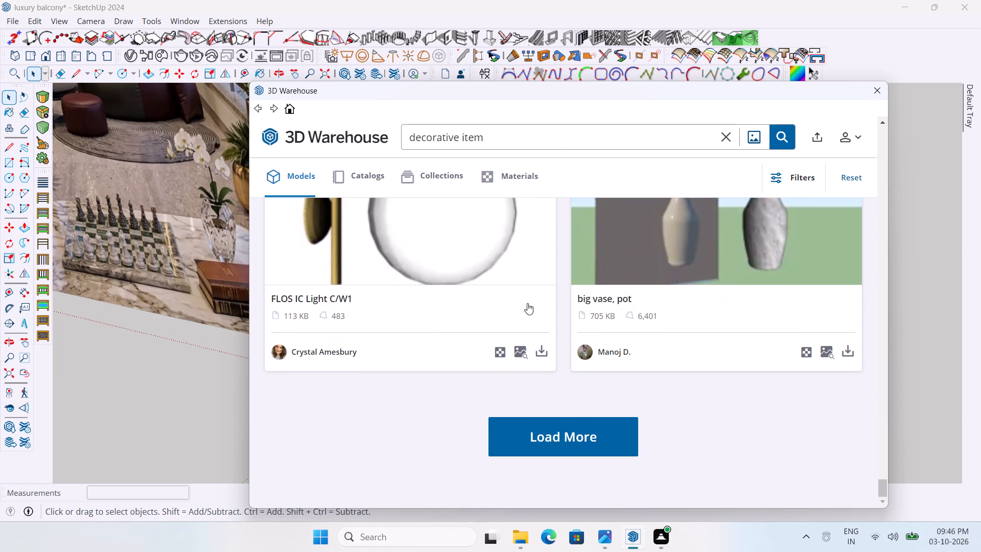
pyautogui.scroll(-1, 527, 303)
# Load more "decorative item" models in 3D Warehouse and browse them for a piece or finish suited to the balcony.
pyautogui.click(575, 442)
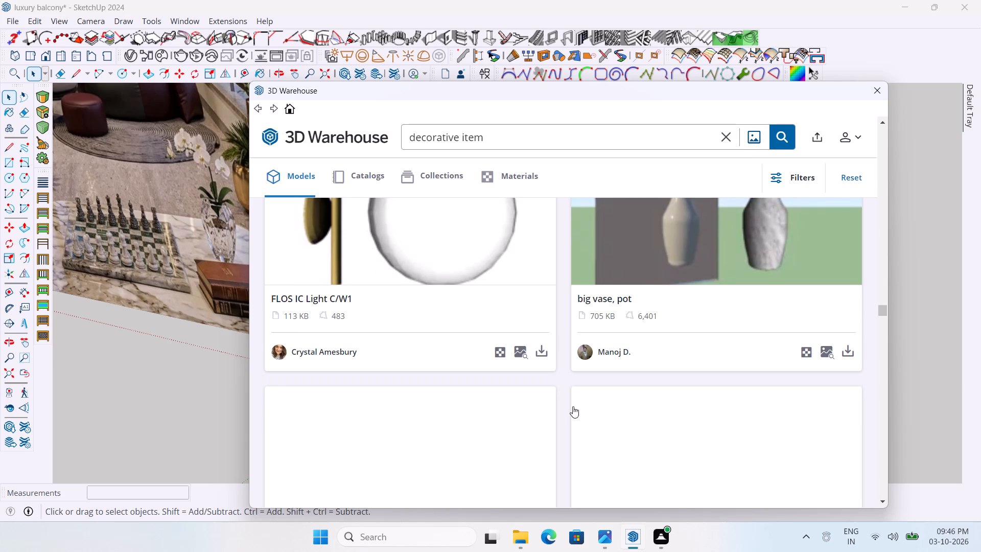
pyautogui.scroll(-5, 573, 405)
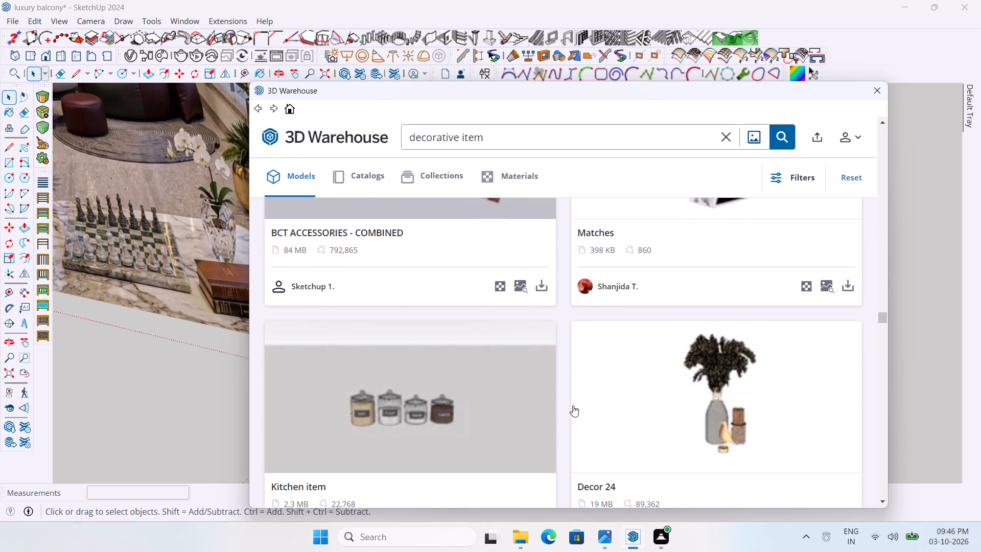
pyautogui.scroll(-7, 573, 405)
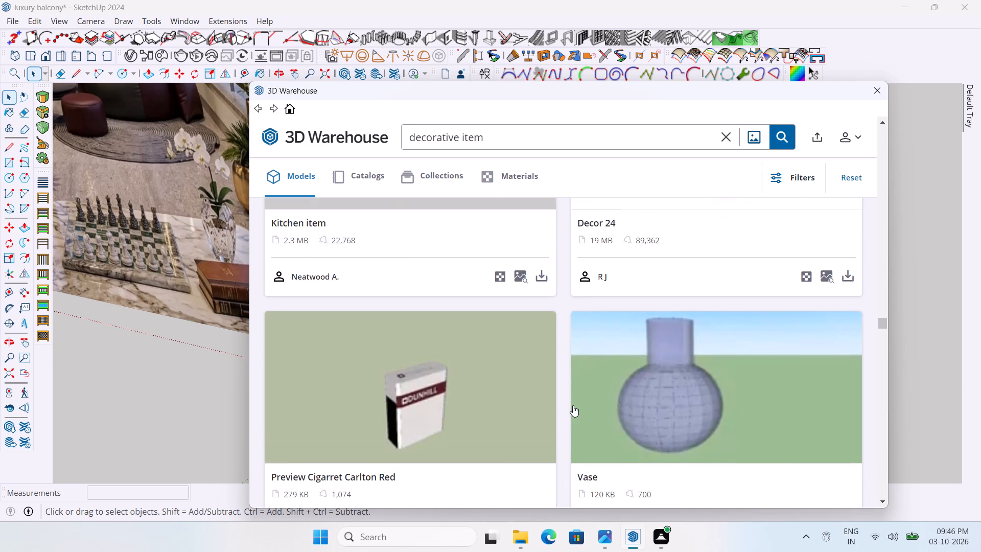
pyautogui.scroll(-1, 573, 405)
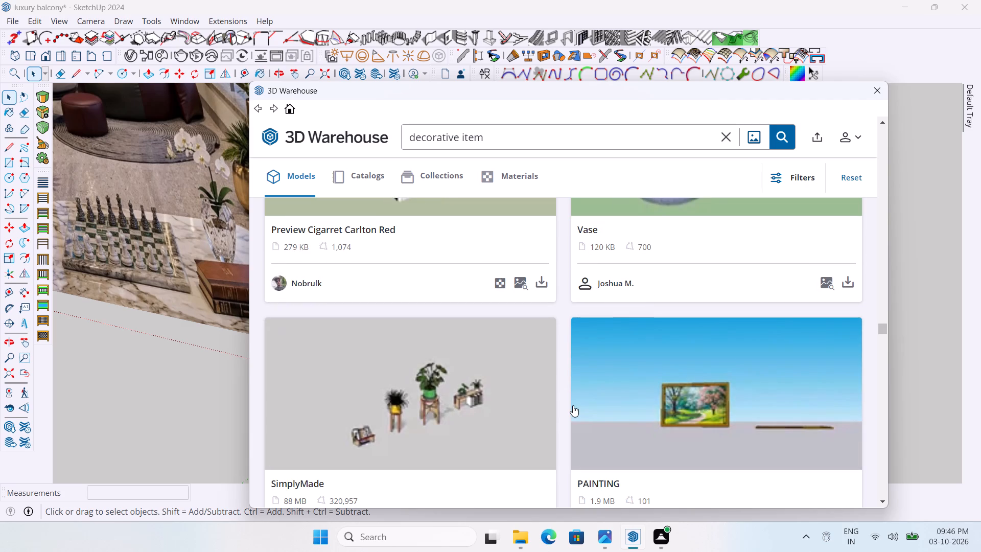
pyautogui.scroll(-6, 573, 405)
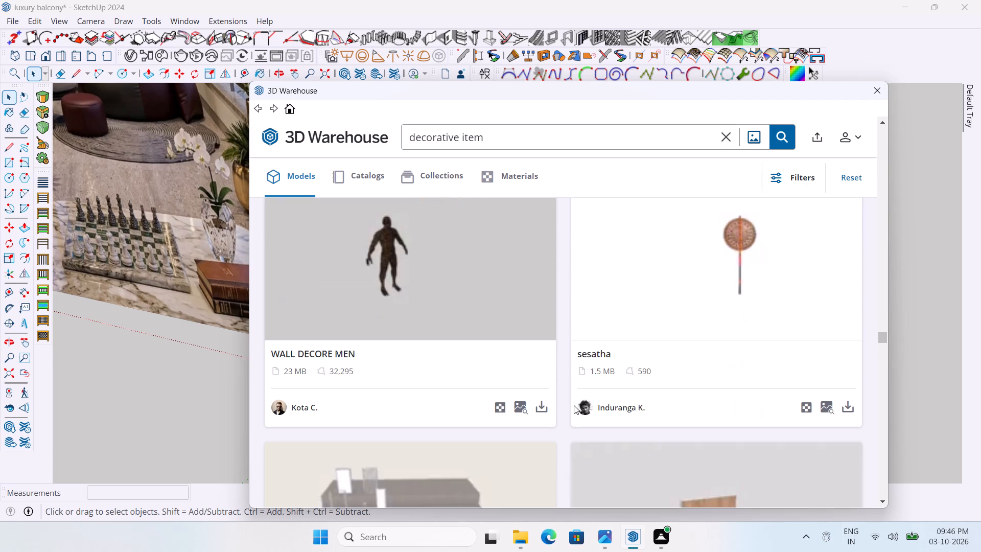
pyautogui.scroll(-8, 574, 406)
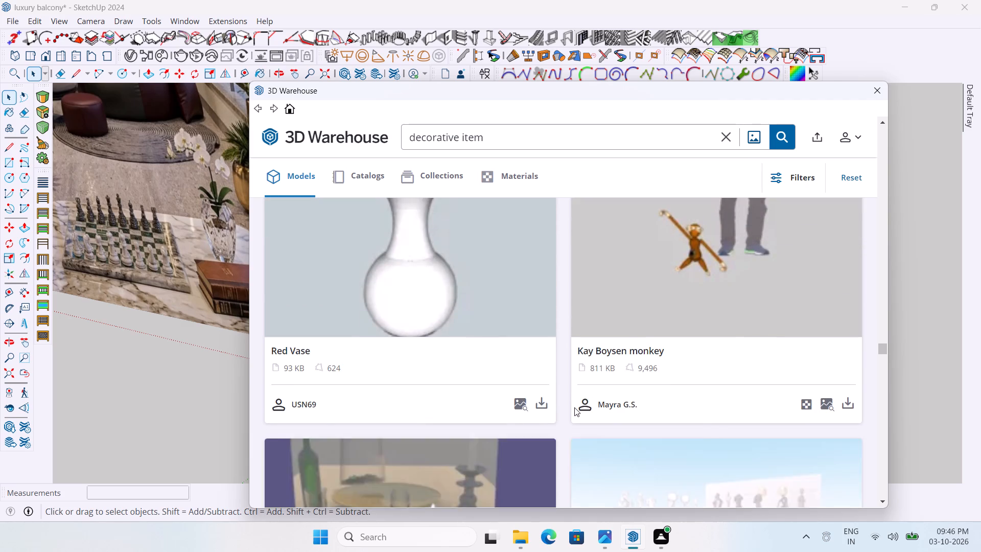
pyautogui.scroll(-8, 574, 407)
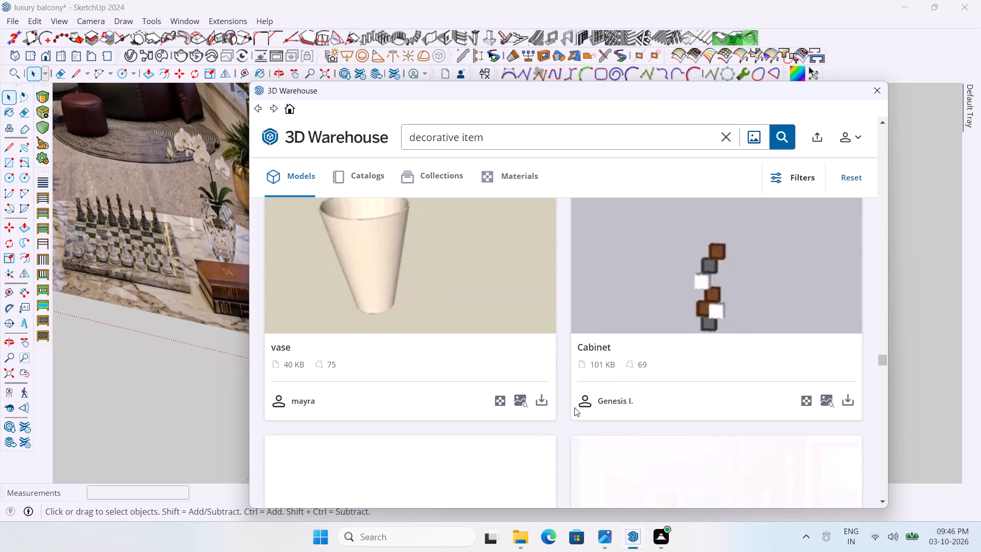
pyautogui.scroll(-6, 574, 407)
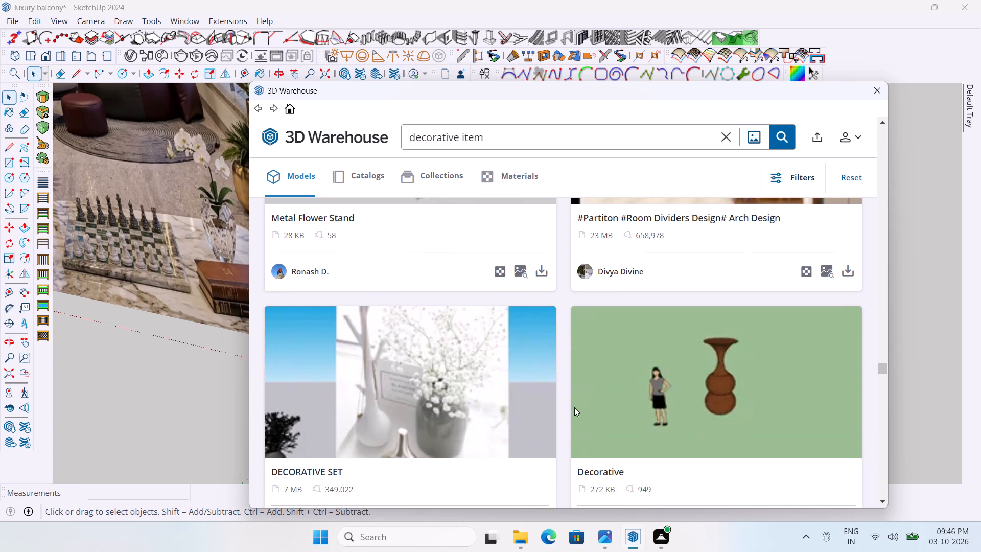
pyautogui.scroll(-3, 574, 407)
pyautogui.scroll(2, 574, 407)
pyautogui.scroll(-3, 574, 407)
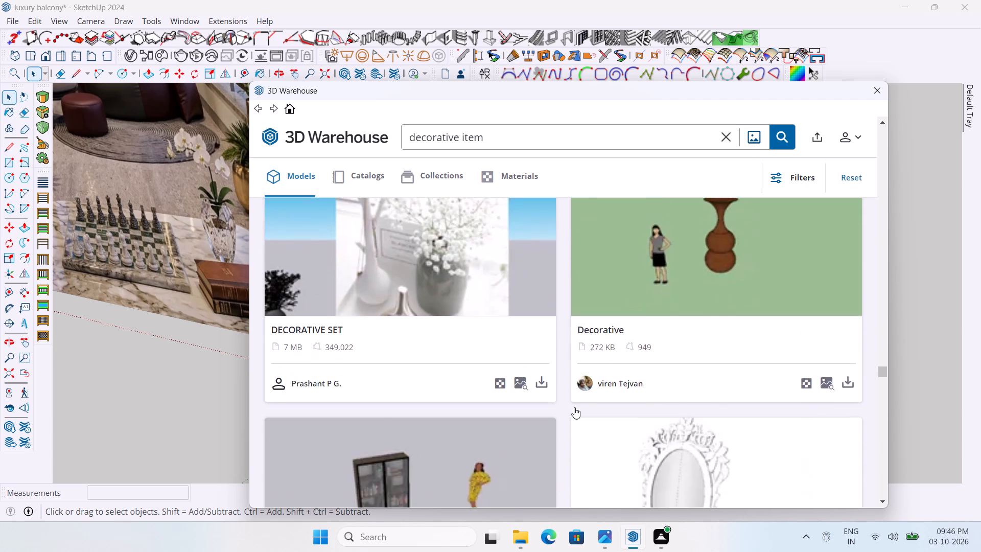
pyautogui.scroll(-6, 574, 407)
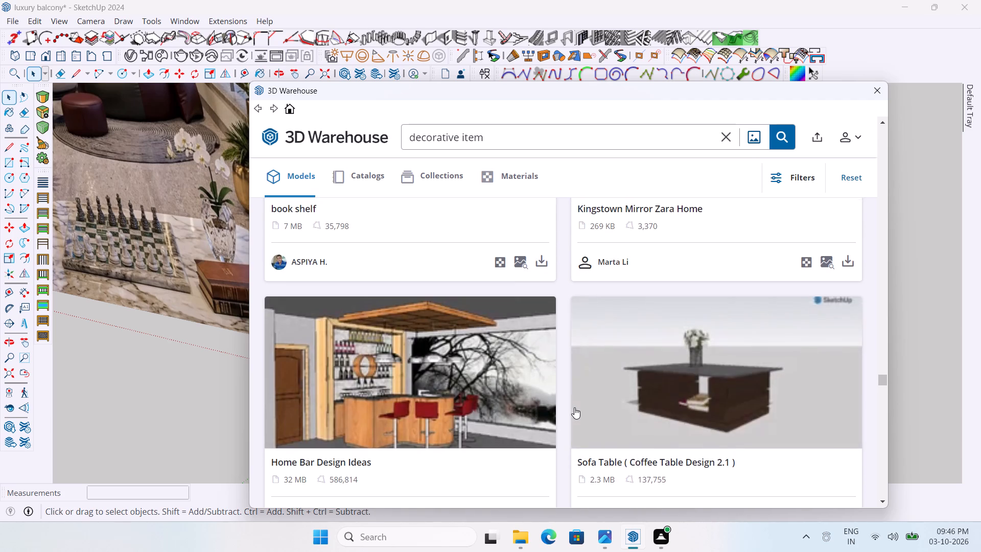
pyautogui.scroll(-3, 596, 400)
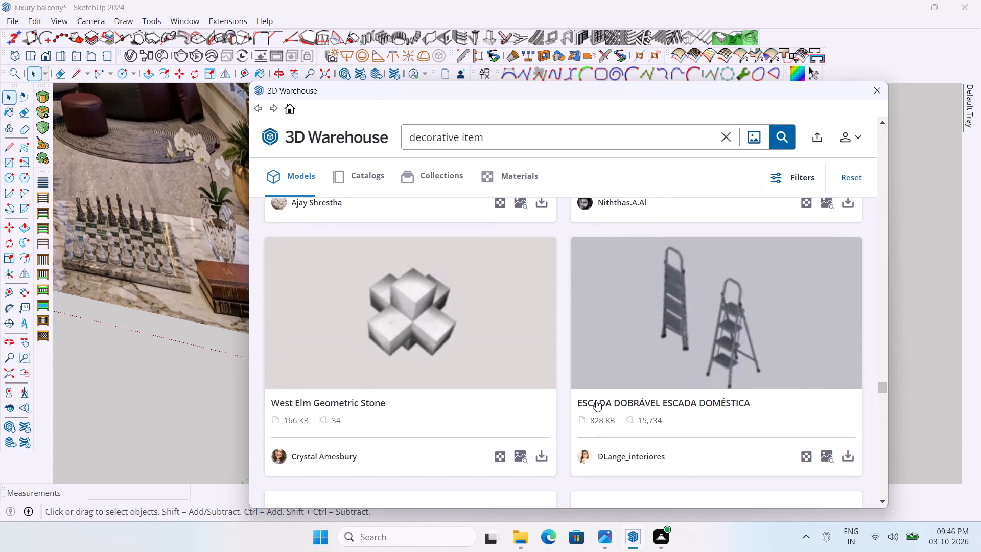
pyautogui.scroll(-9, 596, 400)
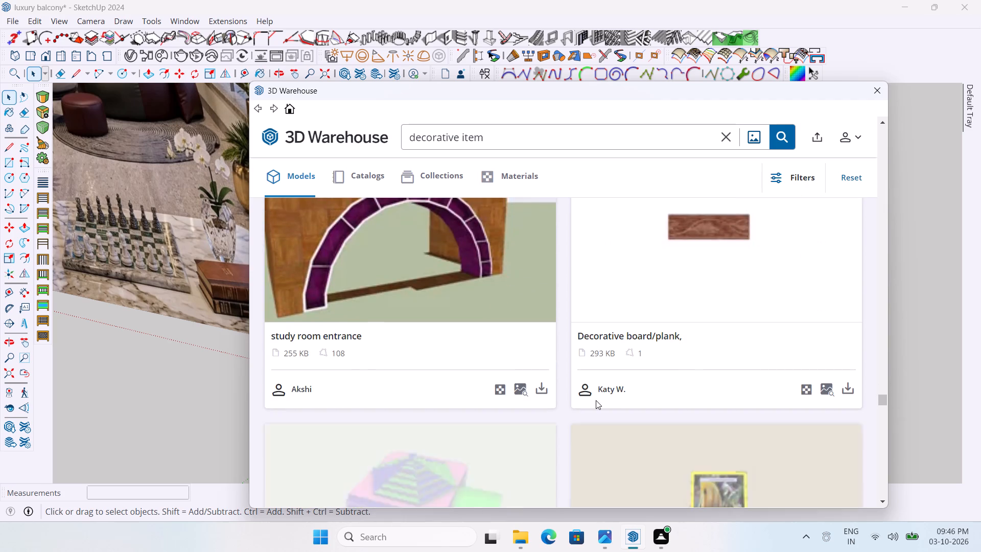
pyautogui.scroll(-12, 596, 400)
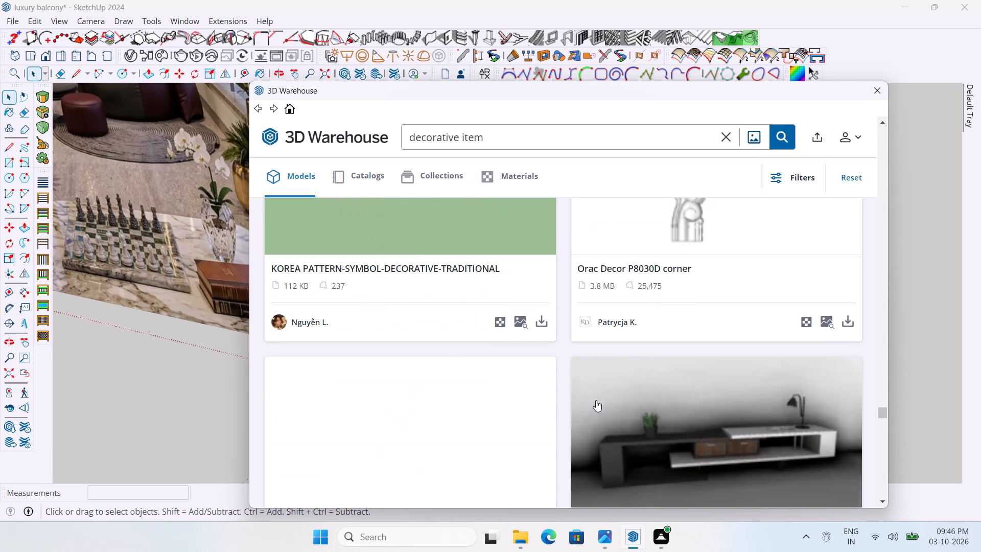
pyautogui.scroll(-13, 596, 400)
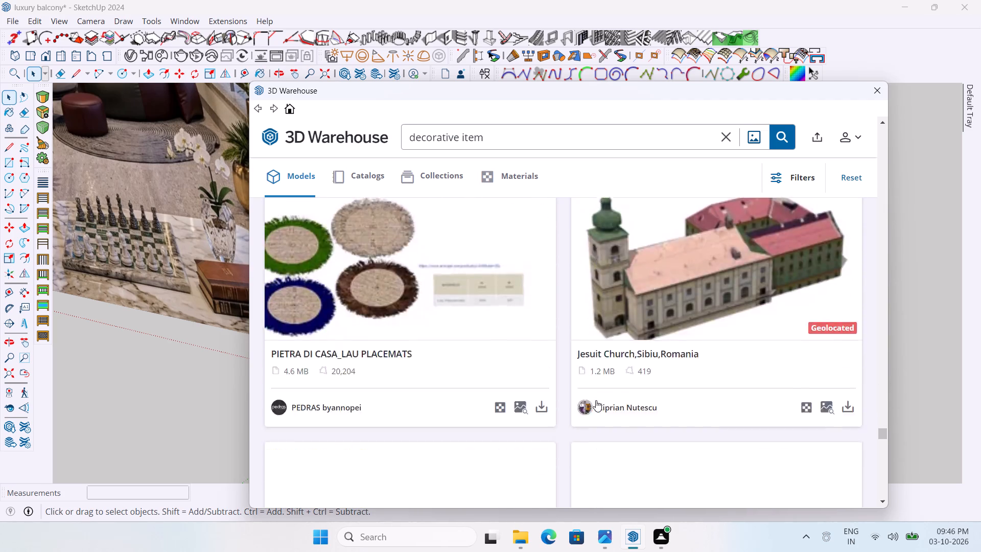
pyautogui.scroll(-9, 596, 400)
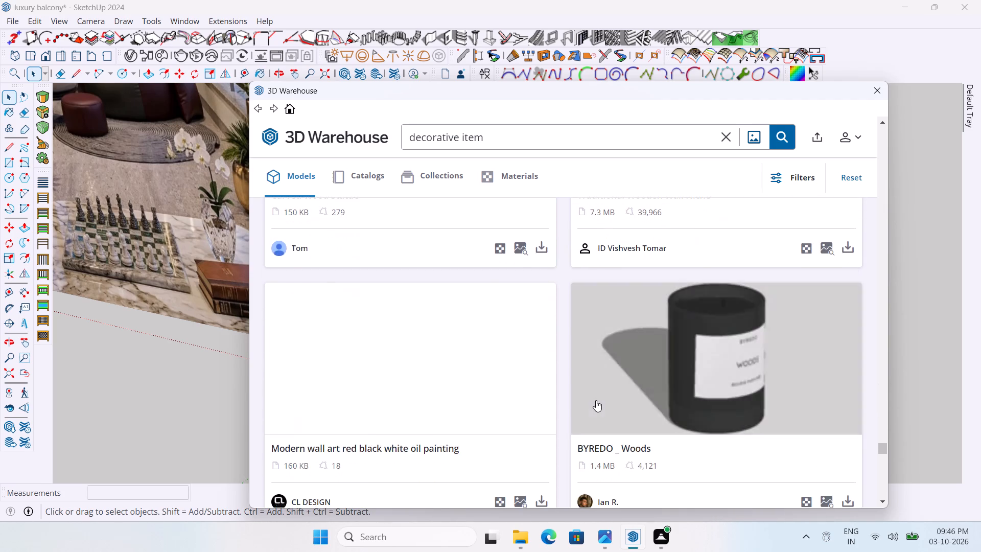
pyautogui.scroll(-10, 596, 400)
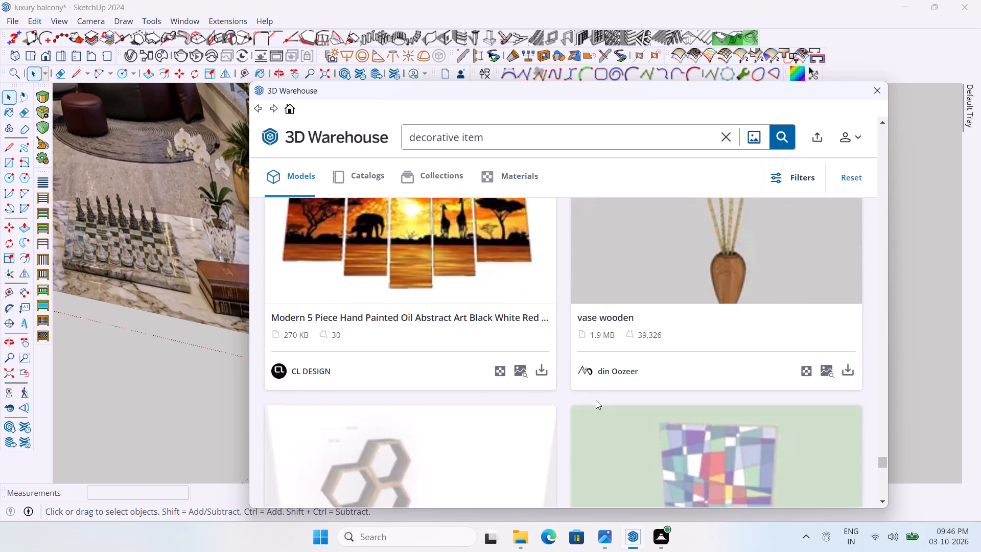
pyautogui.scroll(-8, 596, 400)
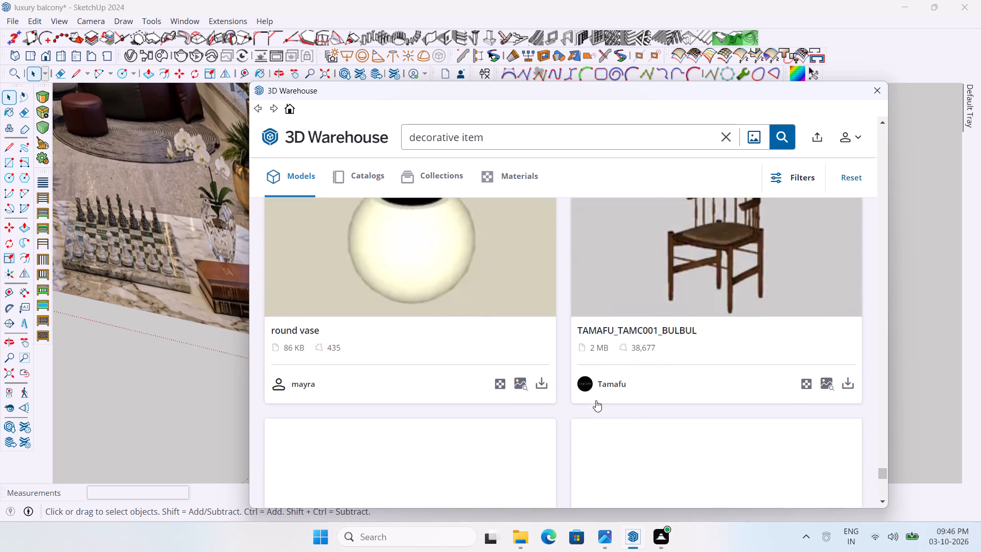
pyautogui.scroll(-7, 597, 399)
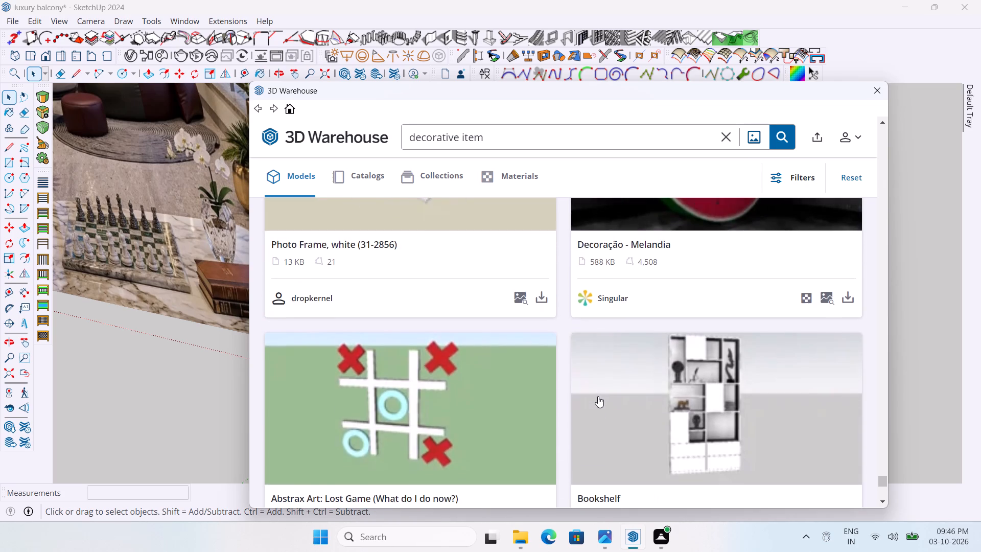
pyautogui.scroll(-12, 598, 396)
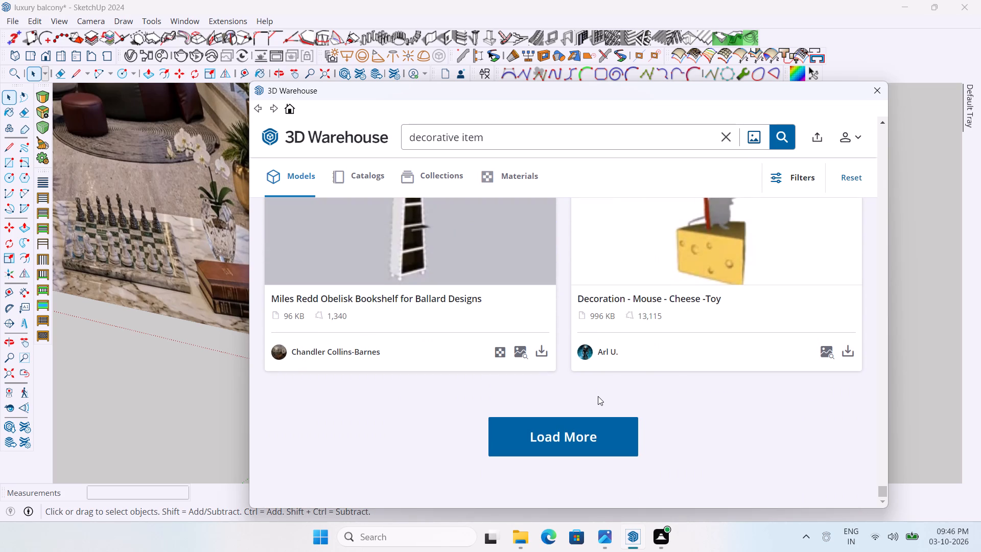
# Load a further batch of "decorative item" results and browse through to the wood texture samples.
pyautogui.click(608, 428)
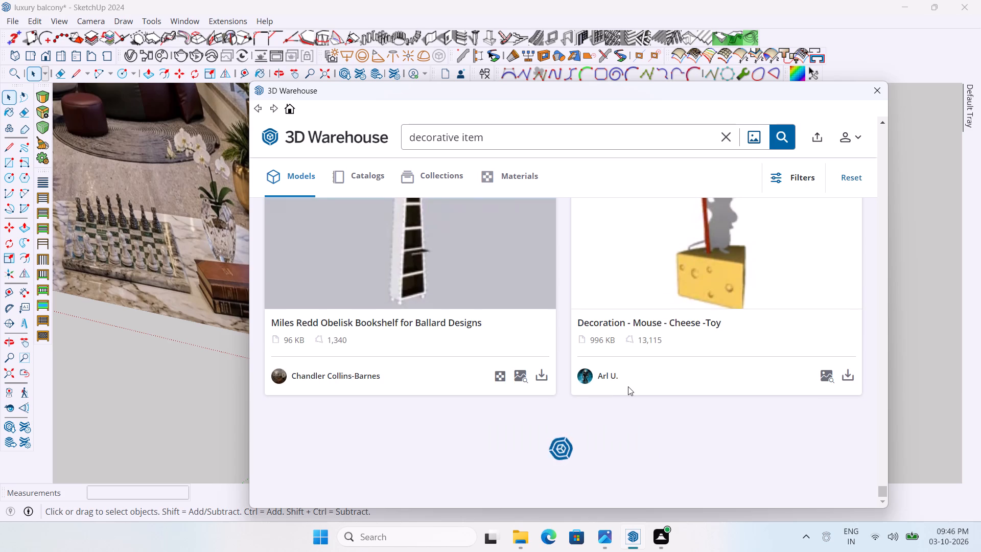
pyautogui.scroll(-8, 628, 386)
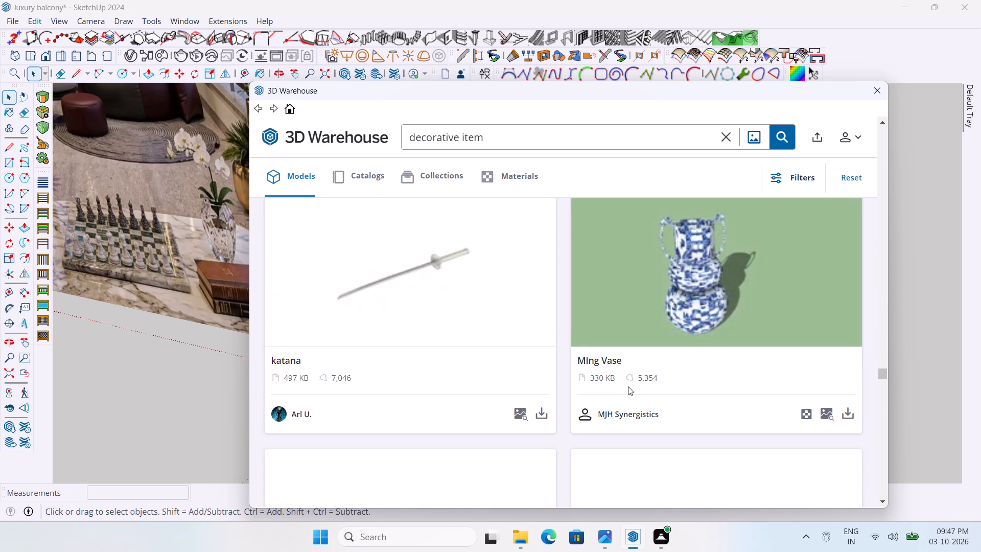
pyautogui.scroll(-6, 628, 386)
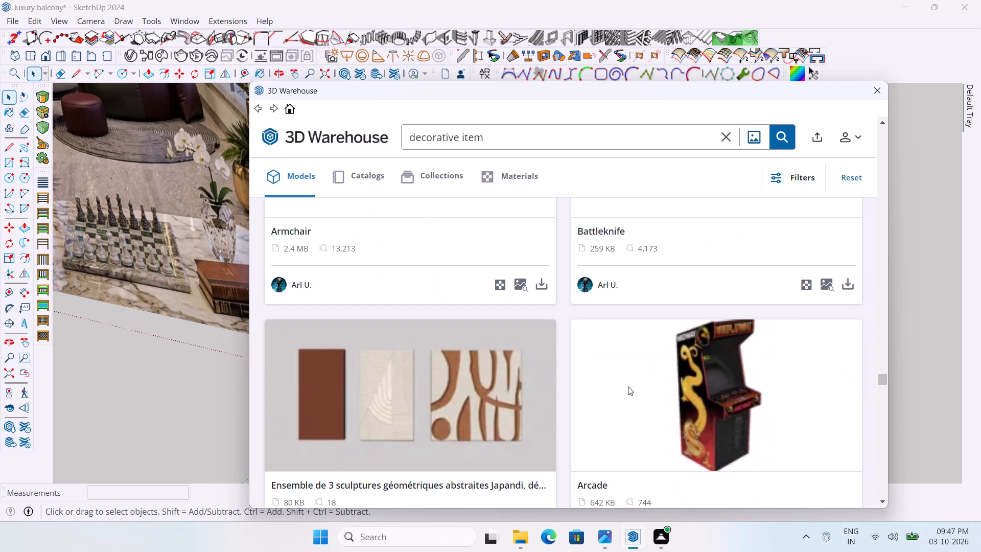
pyautogui.scroll(-4, 628, 386)
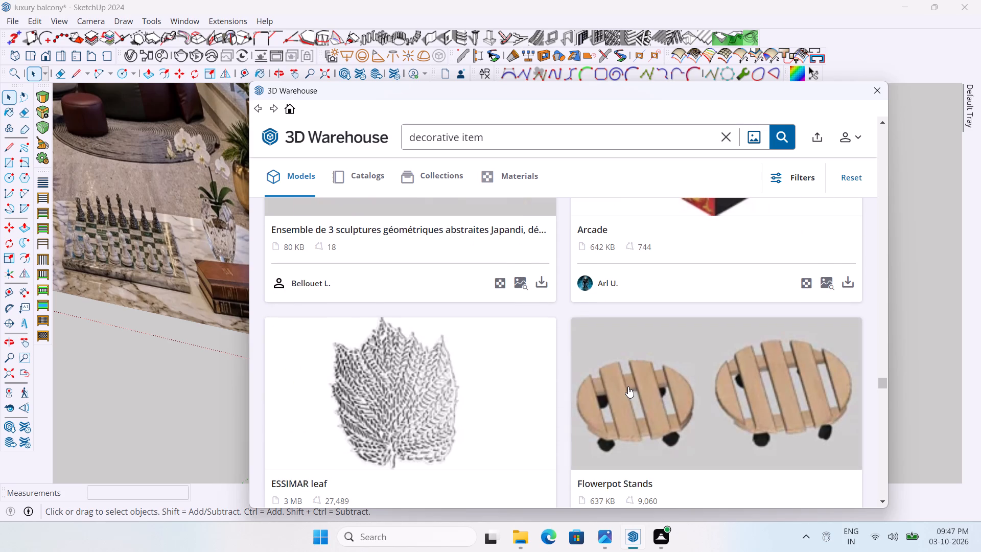
pyautogui.scroll(-7, 628, 386)
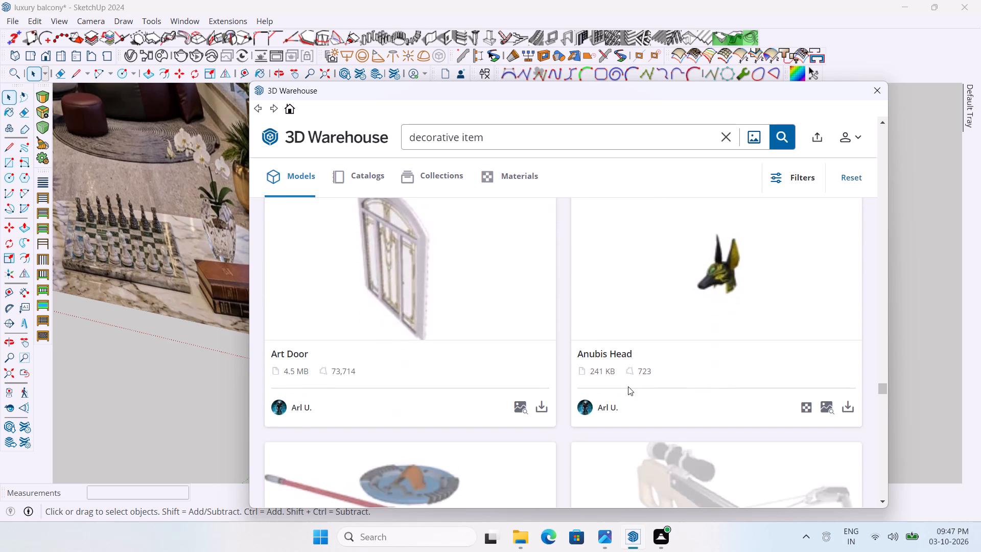
pyautogui.scroll(-5, 628, 386)
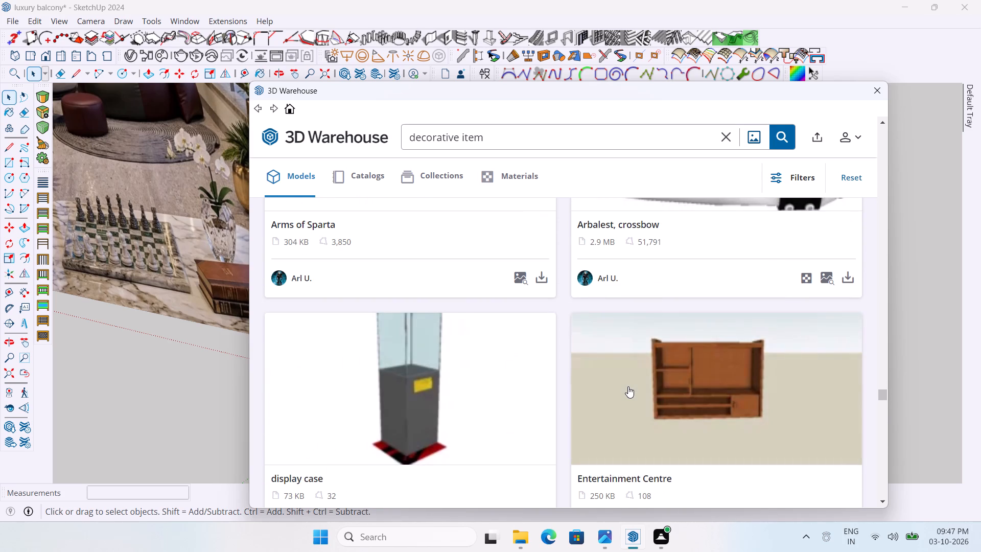
pyautogui.scroll(-4, 628, 386)
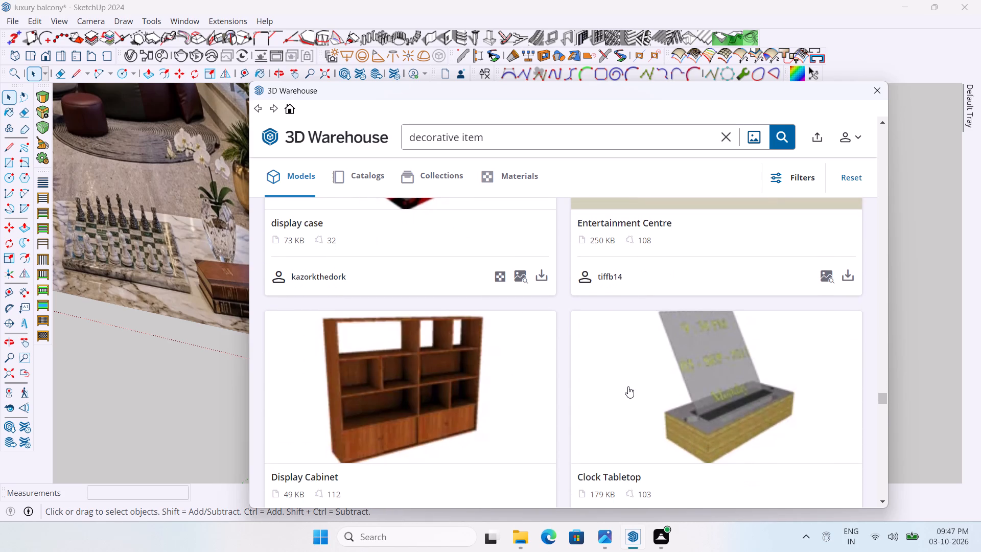
pyautogui.scroll(-7, 628, 386)
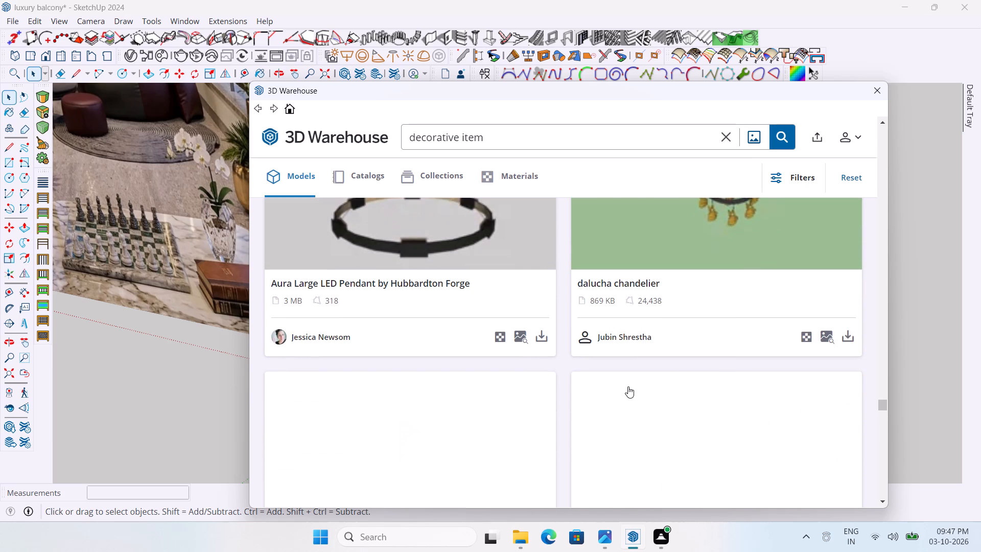
pyautogui.scroll(-9, 628, 386)
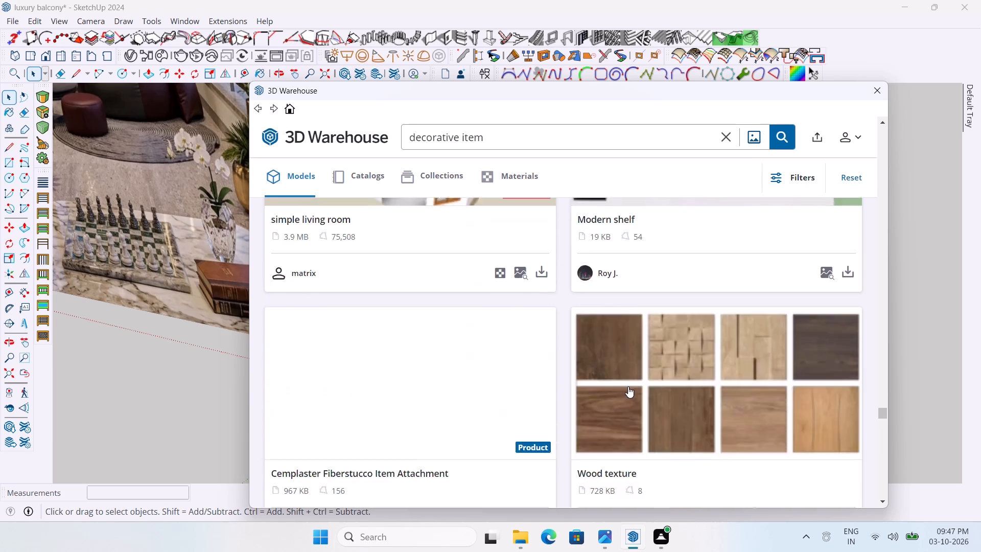
pyautogui.scroll(-2, 628, 386)
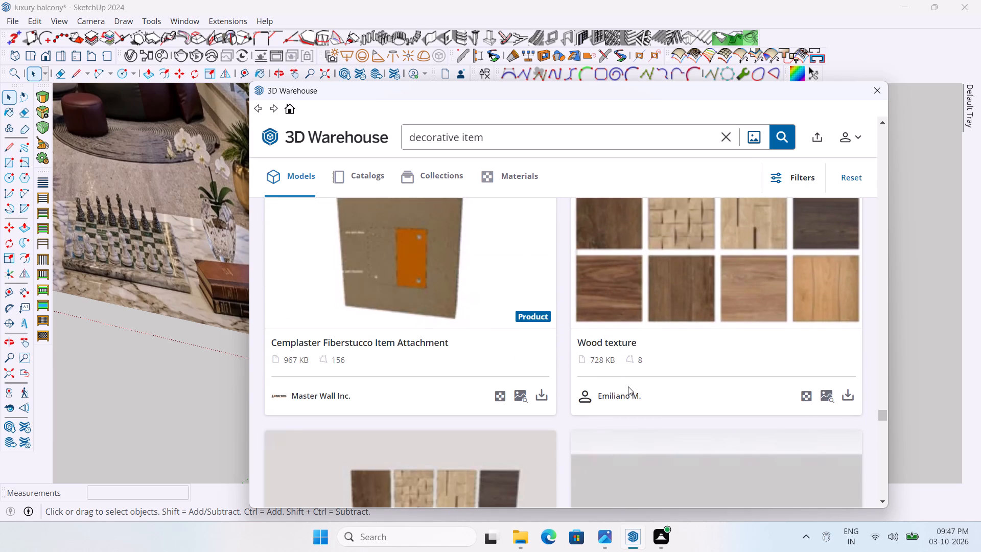
# Download the "Wood texture" model with eight wood samples directly into the balcony model.
pyautogui.click(851, 398)
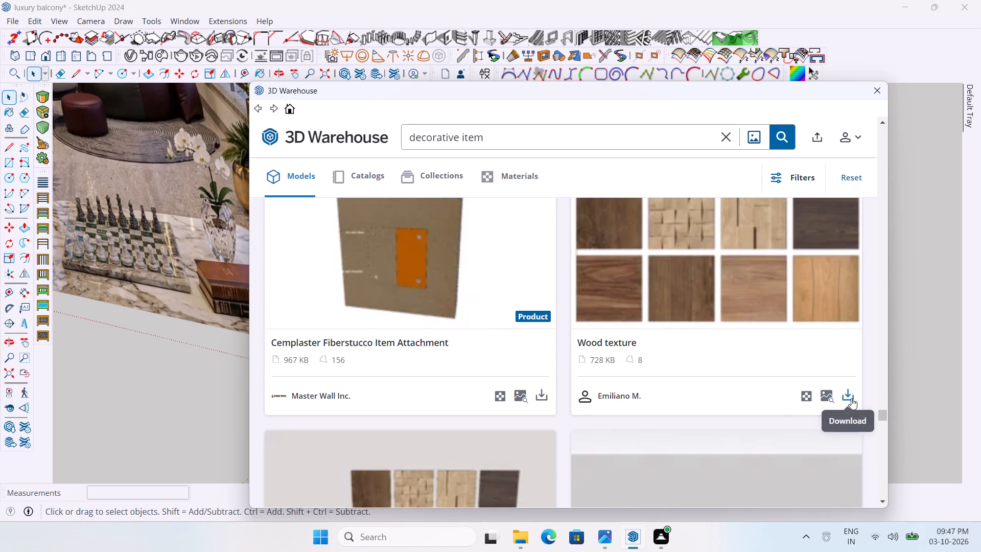
pyautogui.click(536, 312)
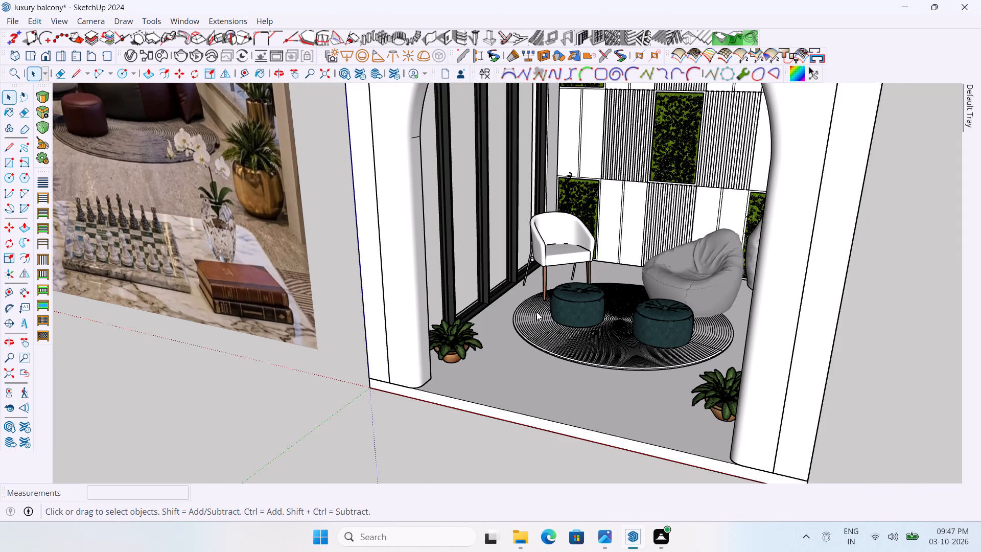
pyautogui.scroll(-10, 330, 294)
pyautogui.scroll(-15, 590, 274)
# Place the downloaded Wood texture component on the open ground beside the balcony's railing side.
pyautogui.scroll(-3, 587, 277)
pyautogui.scroll(-5, 224, 361)
pyautogui.scroll(-10, 402, 375)
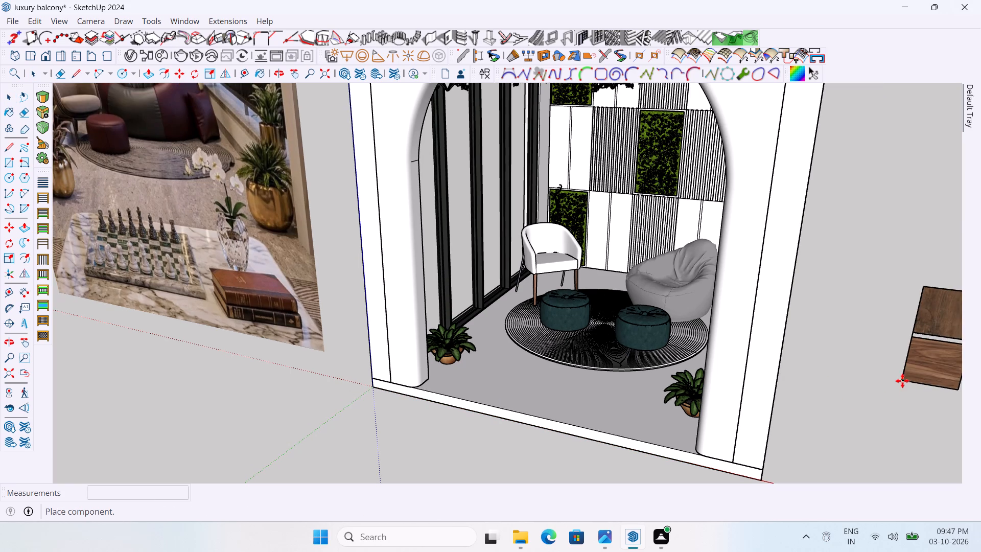
pyautogui.scroll(-5, 554, 352)
pyautogui.scroll(-1, 459, 339)
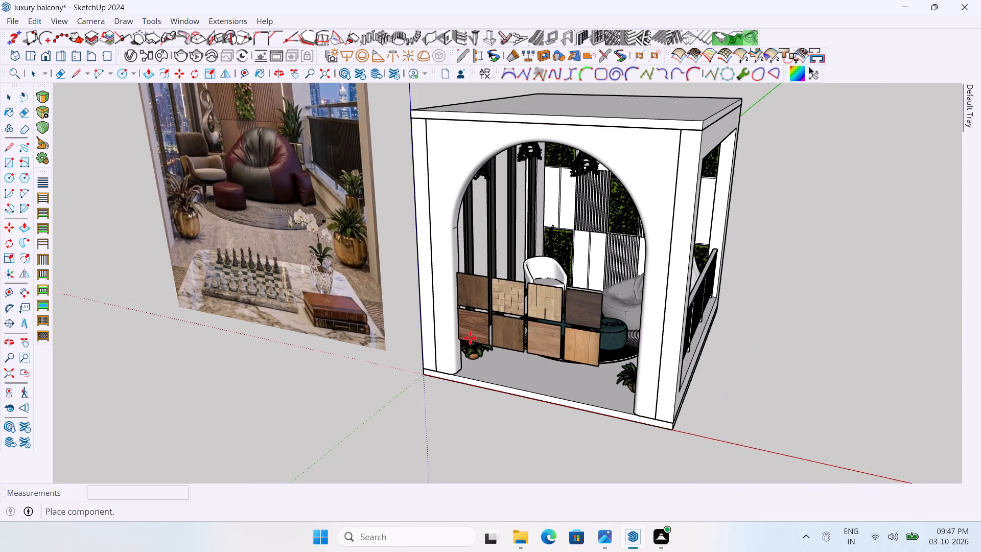
pyautogui.click(761, 368)
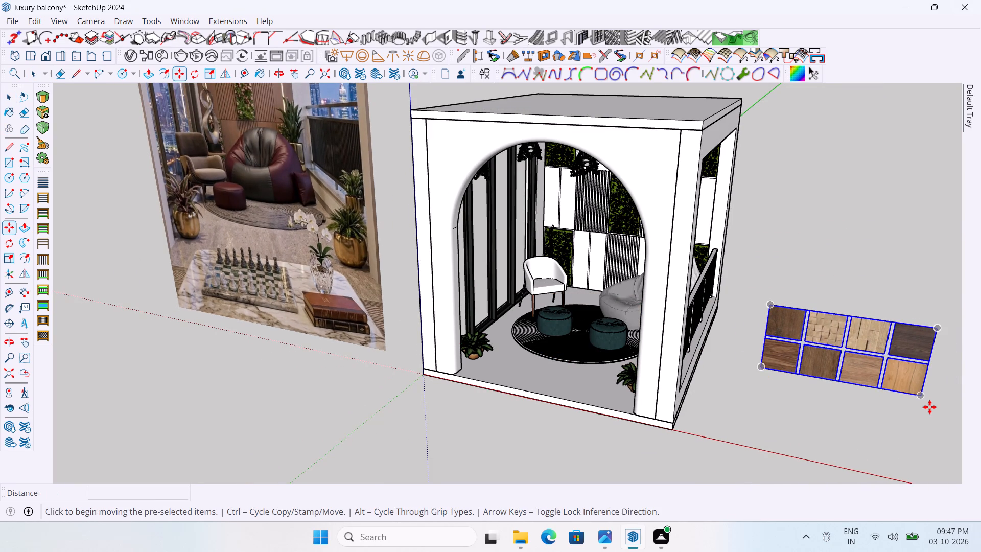
# Explode the placed wood texture component into eight separate wood samples and clear the selection.
pyautogui.scroll(16, 930, 407)
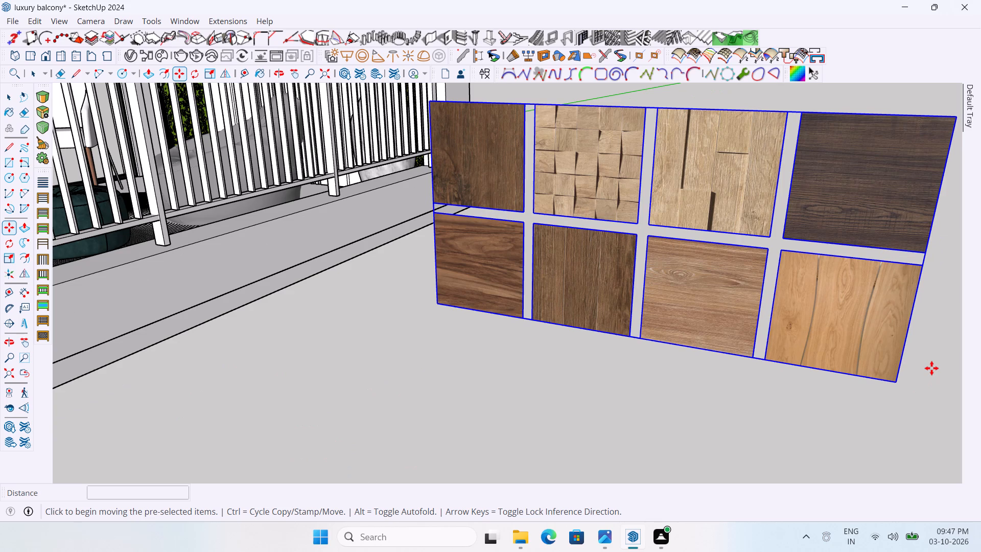
pyautogui.scroll(1, 931, 368)
pyautogui.scroll(-3, 890, 385)
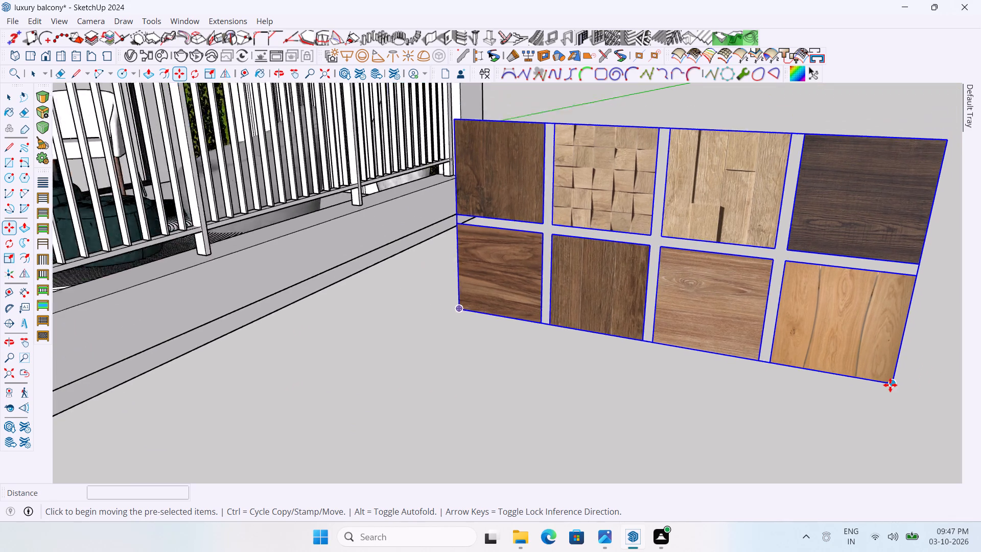
pyautogui.moveTo(883, 377); pyautogui.dragTo(838, 410, button='middle')
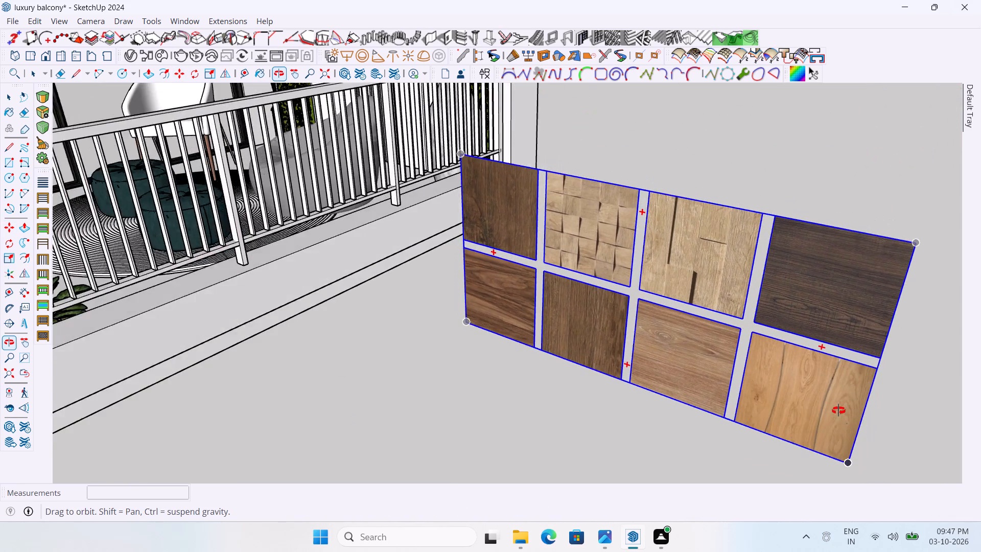
pyautogui.moveTo(838, 410); pyautogui.dragTo(835, 415, button='middle')
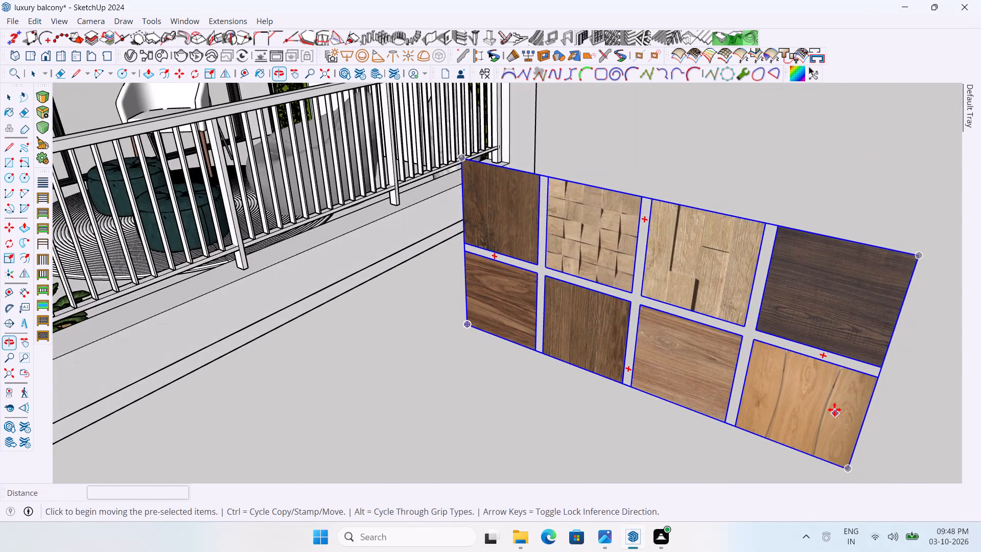
pyautogui.rightClick(831, 388)
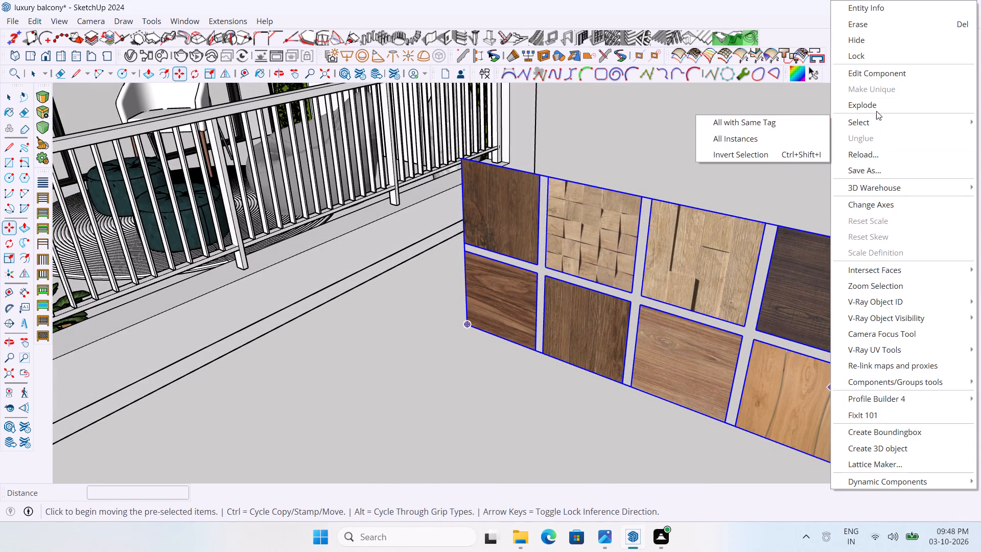
pyautogui.click(876, 111)
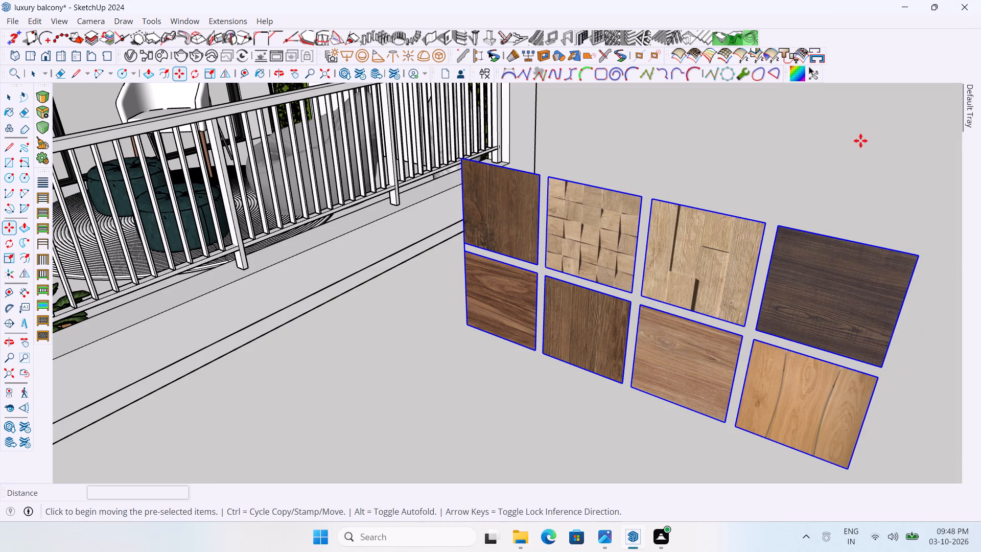
pyautogui.press('s')
pyautogui.press('space')
pyautogui.click(857, 156)
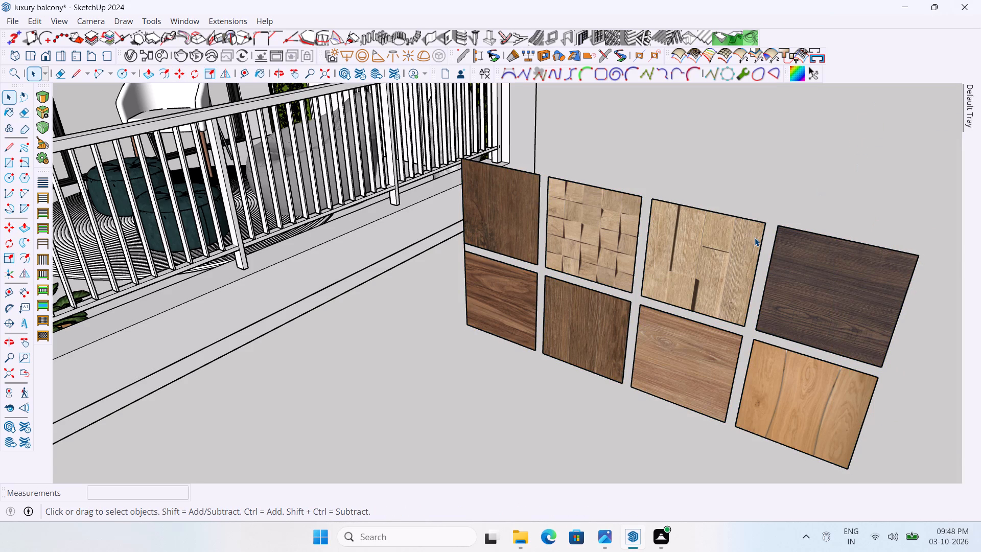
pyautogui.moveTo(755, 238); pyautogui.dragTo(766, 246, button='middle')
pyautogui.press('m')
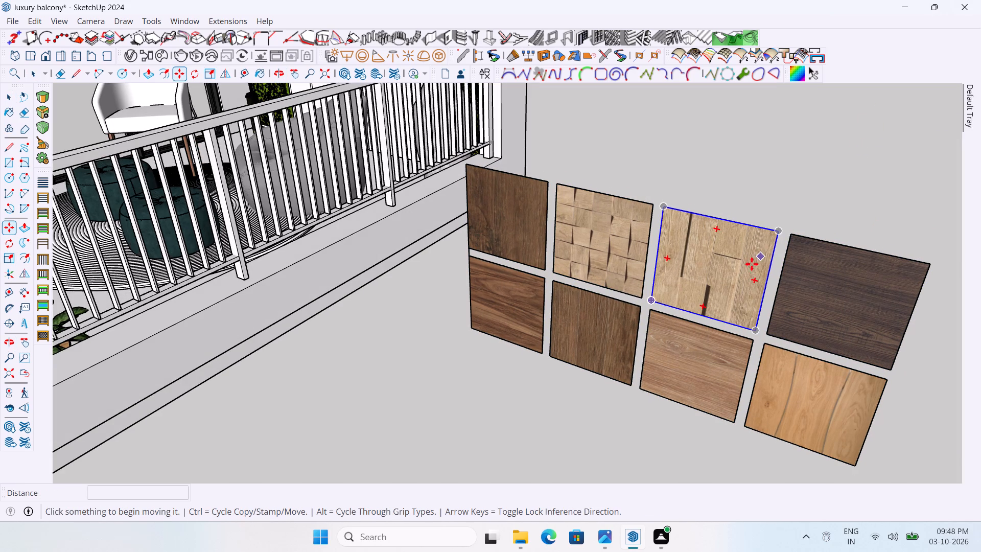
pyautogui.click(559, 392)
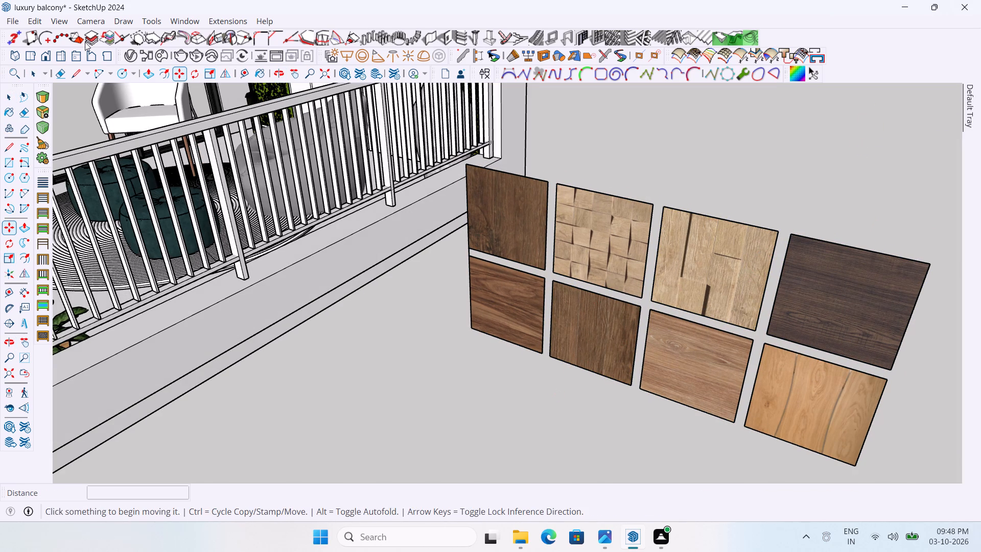
# Open the V-Ray Asset Editor, expand its material settings and reposition it away from most of the wood samples.
pyautogui.click(131, 57)
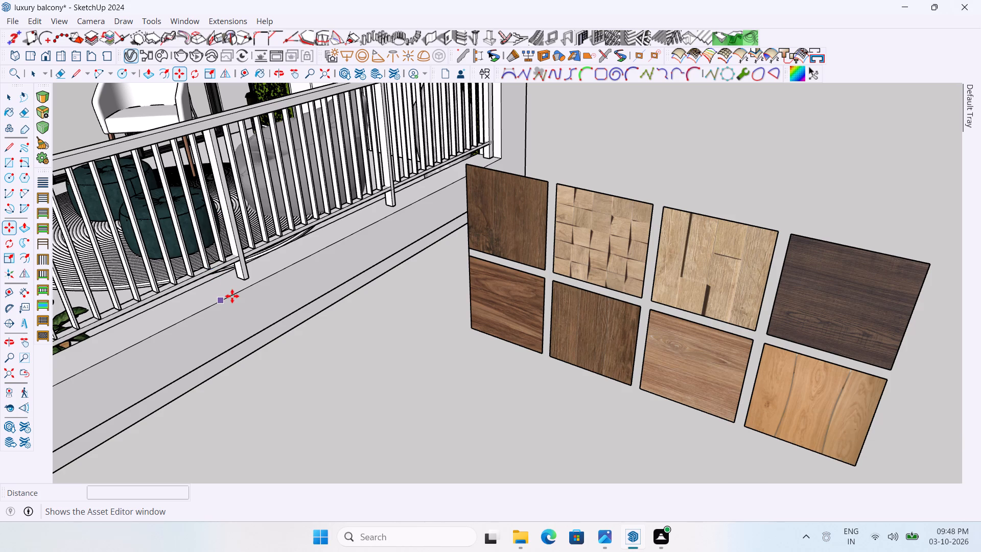
pyautogui.scroll(-1, 355, 333)
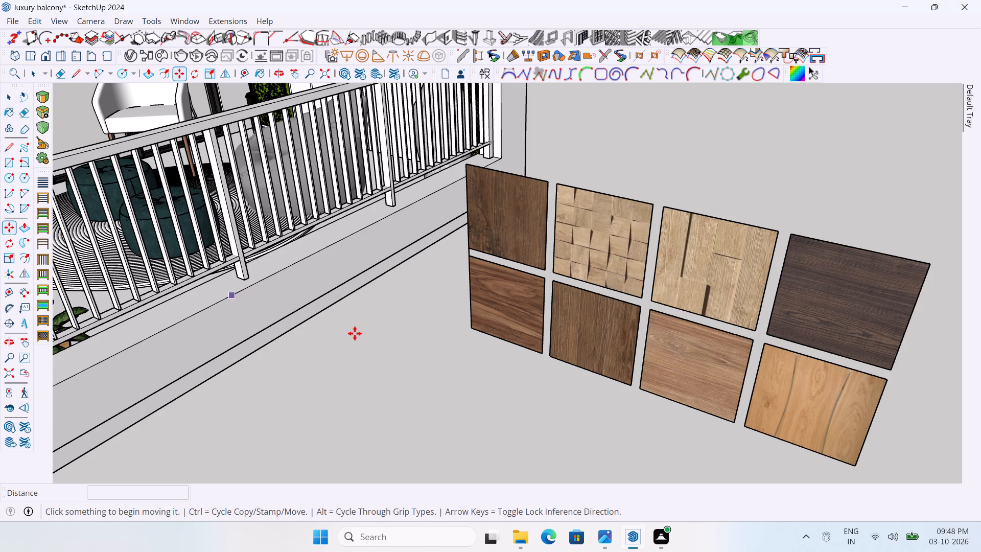
pyautogui.scroll(-6, 355, 333)
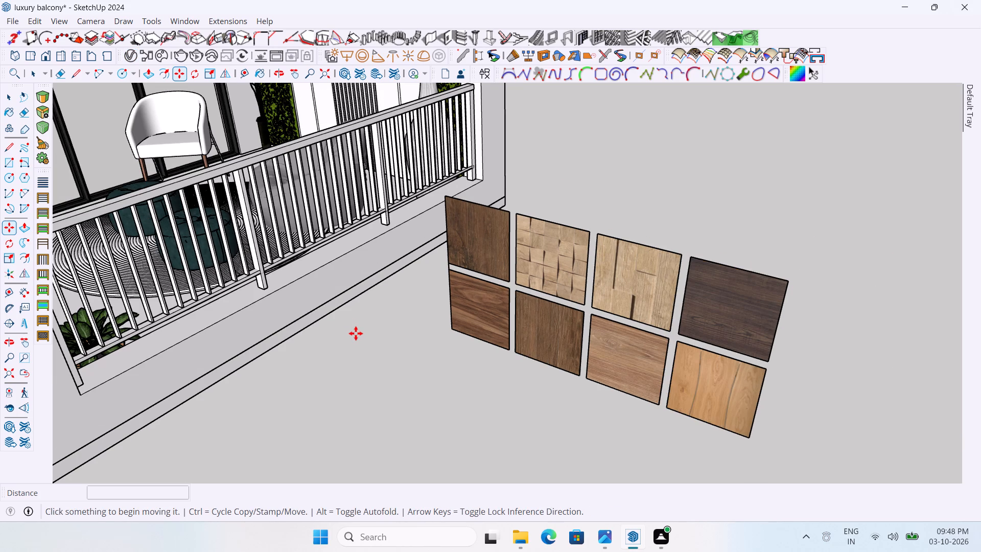
pyautogui.scroll(-5, 429, 337)
pyautogui.scroll(3, 712, 162)
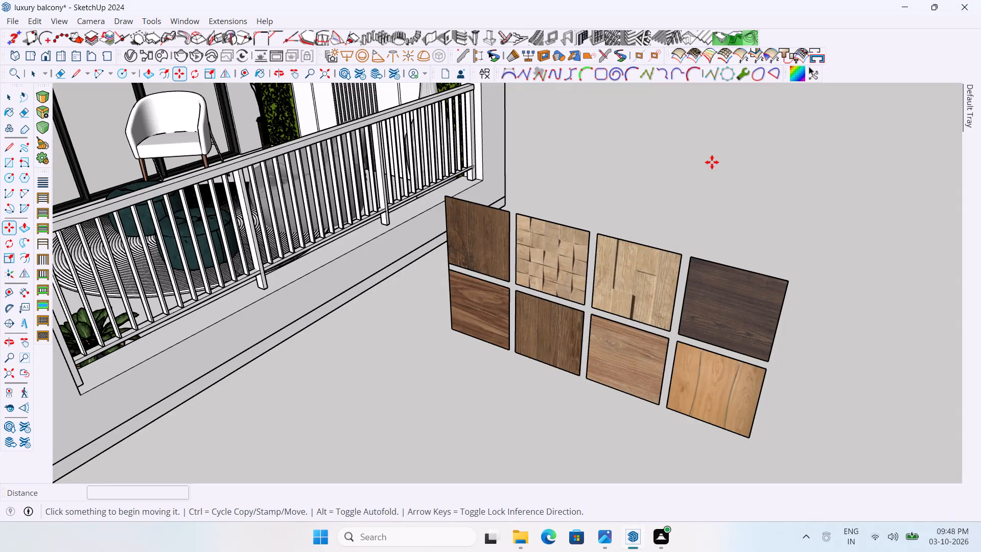
pyautogui.scroll(3, 777, 332)
pyautogui.scroll(3, 655, 279)
pyautogui.scroll(-2, 680, 202)
pyautogui.scroll(5, 725, 270)
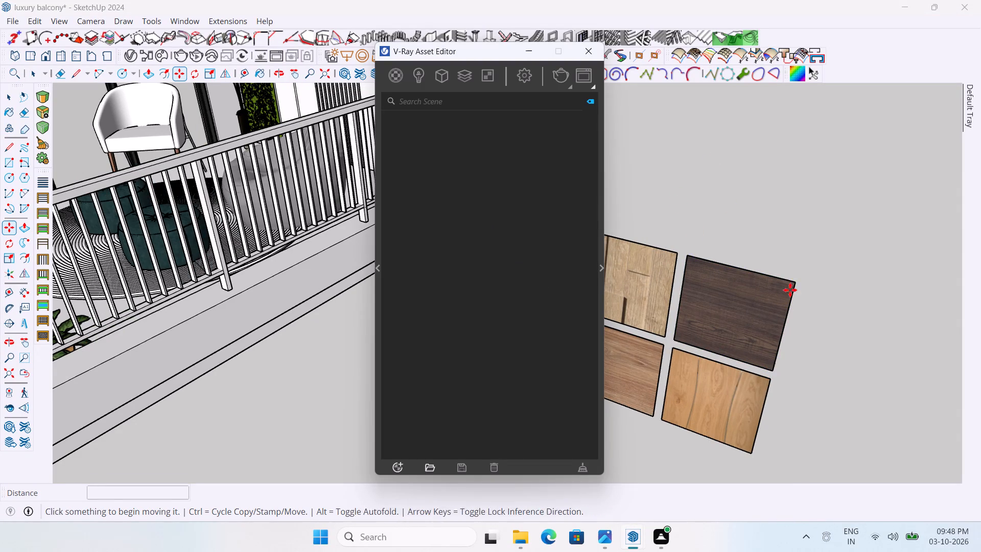
pyautogui.moveTo(434, 50); pyautogui.dragTo(308, 85)
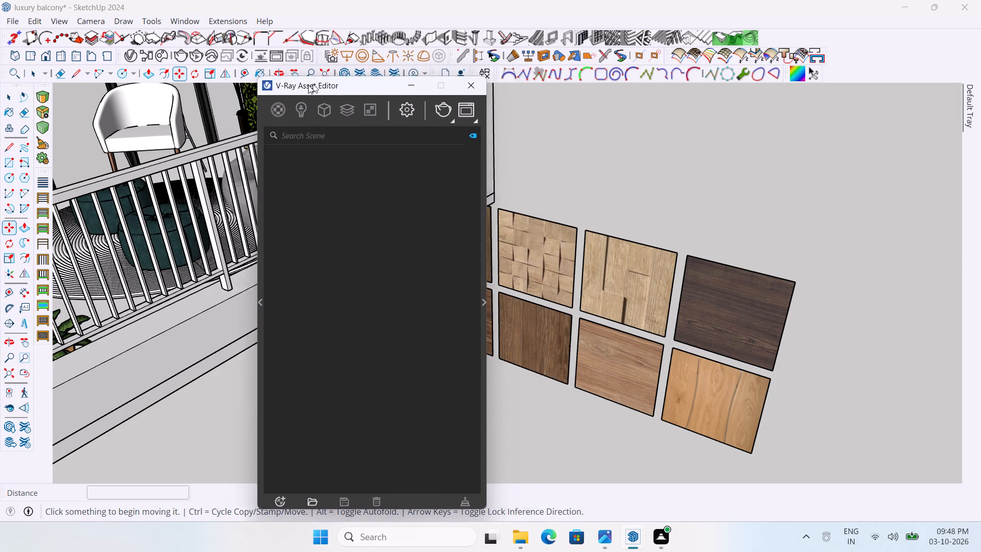
pyautogui.moveTo(308, 85); pyautogui.dragTo(212, 88)
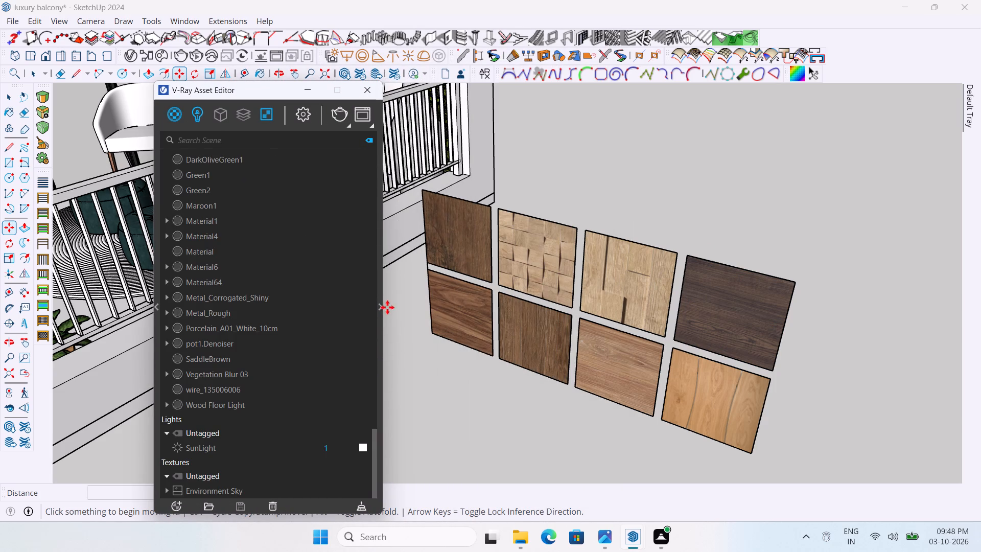
pyautogui.click(379, 308)
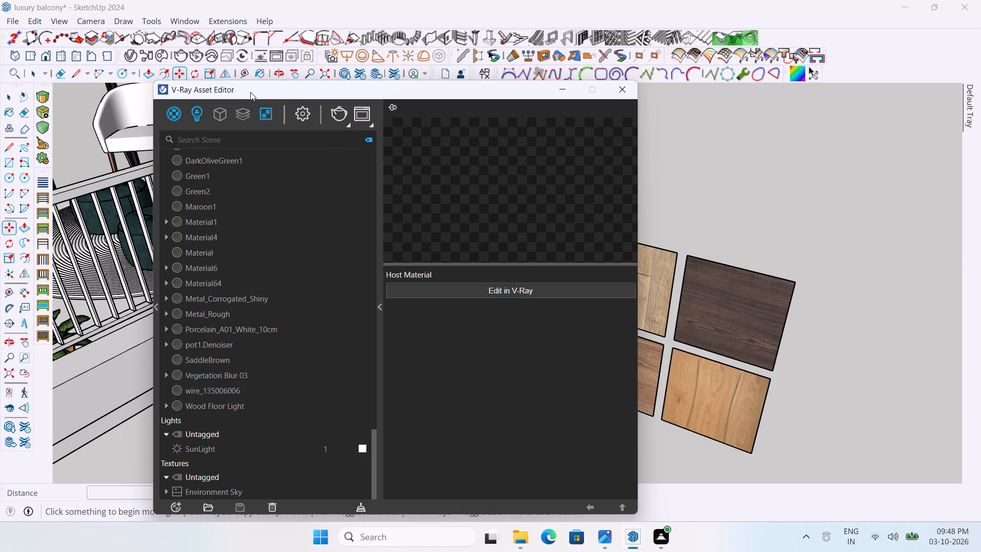
pyautogui.moveTo(250, 92); pyautogui.dragTo(180, 109)
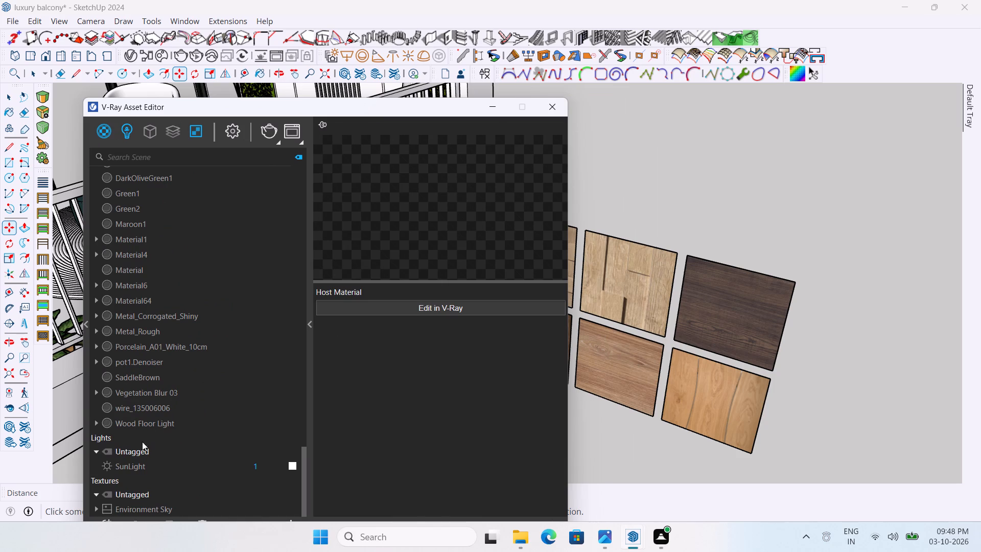
pyautogui.moveTo(137, 111); pyautogui.dragTo(102, 64)
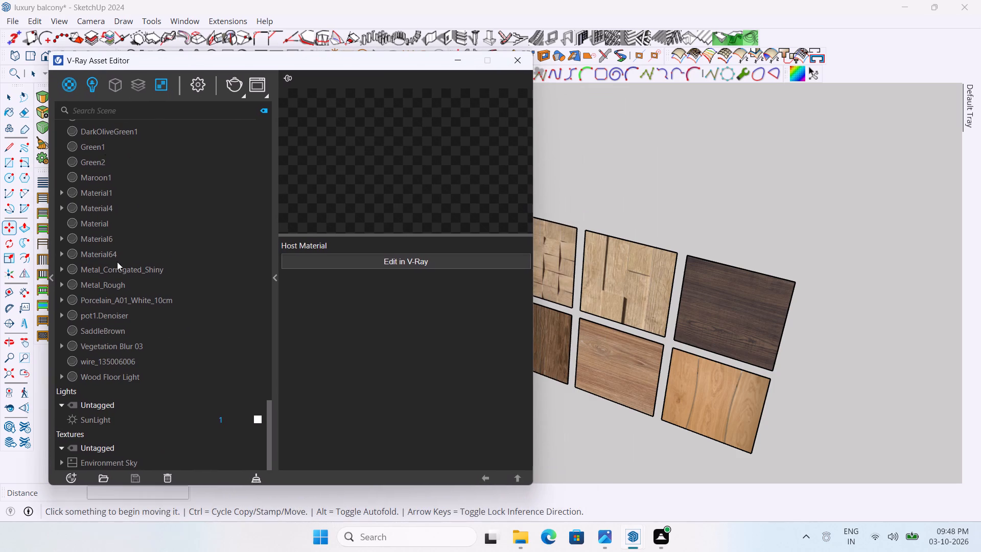
# Create a new Generic V-Ray material and close the Asset Editor.
pyautogui.click(75, 478)
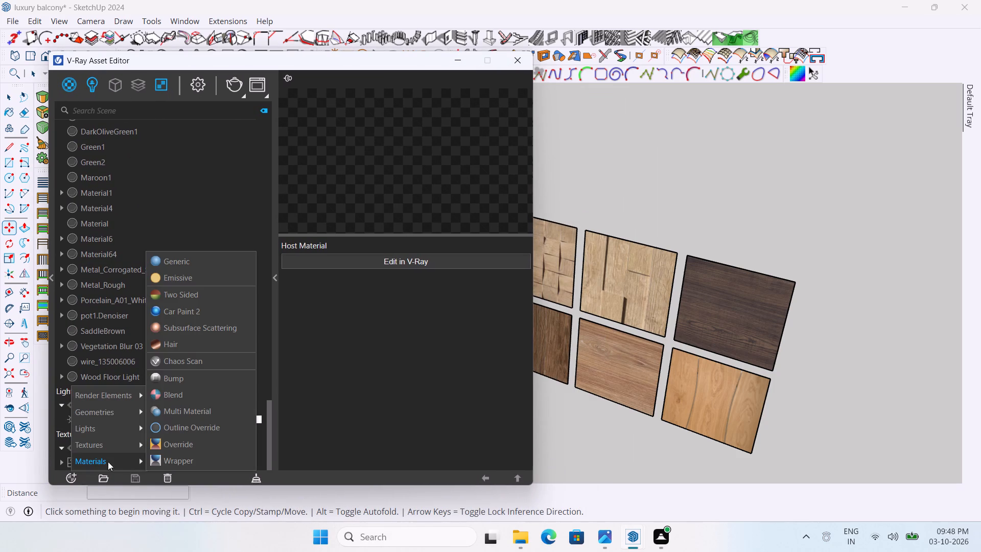
pyautogui.click(191, 263)
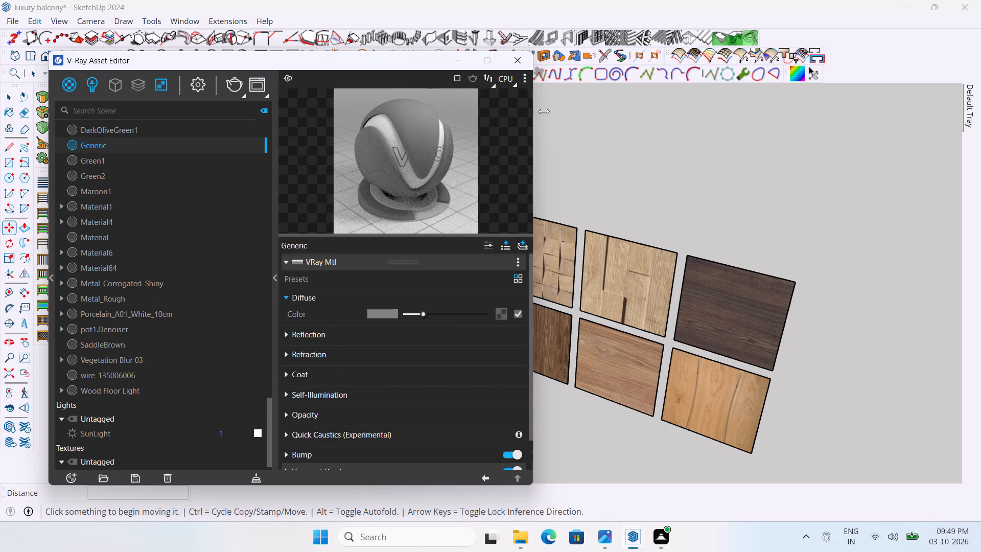
pyautogui.click(521, 67)
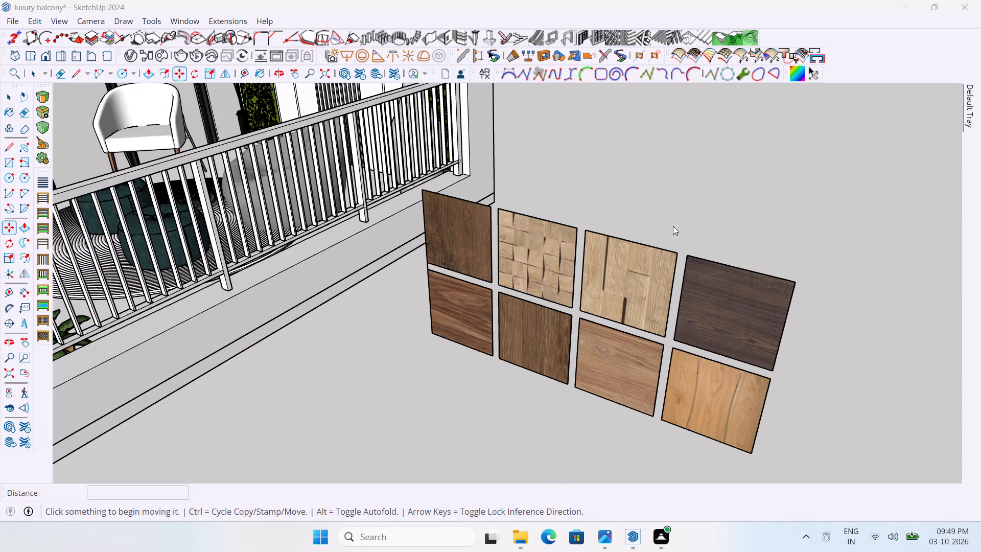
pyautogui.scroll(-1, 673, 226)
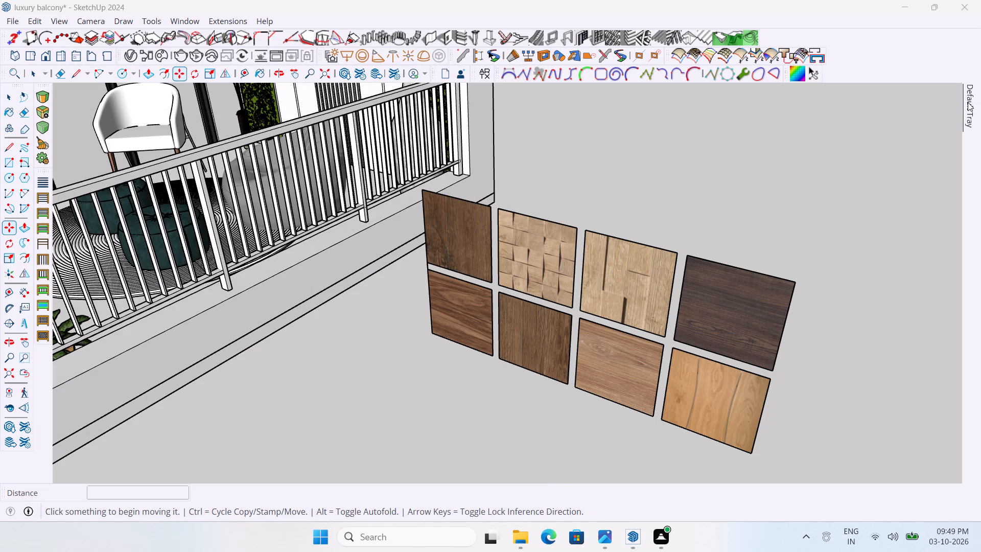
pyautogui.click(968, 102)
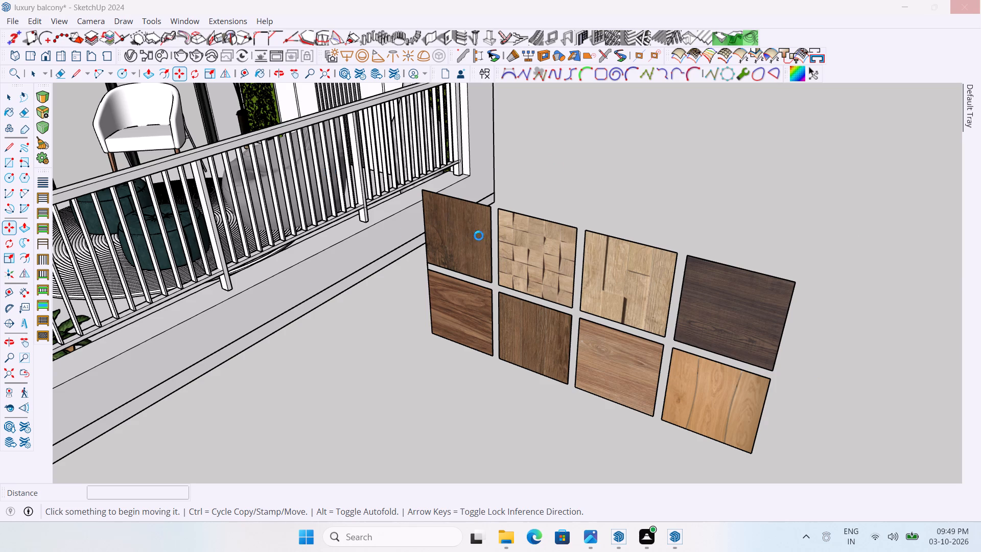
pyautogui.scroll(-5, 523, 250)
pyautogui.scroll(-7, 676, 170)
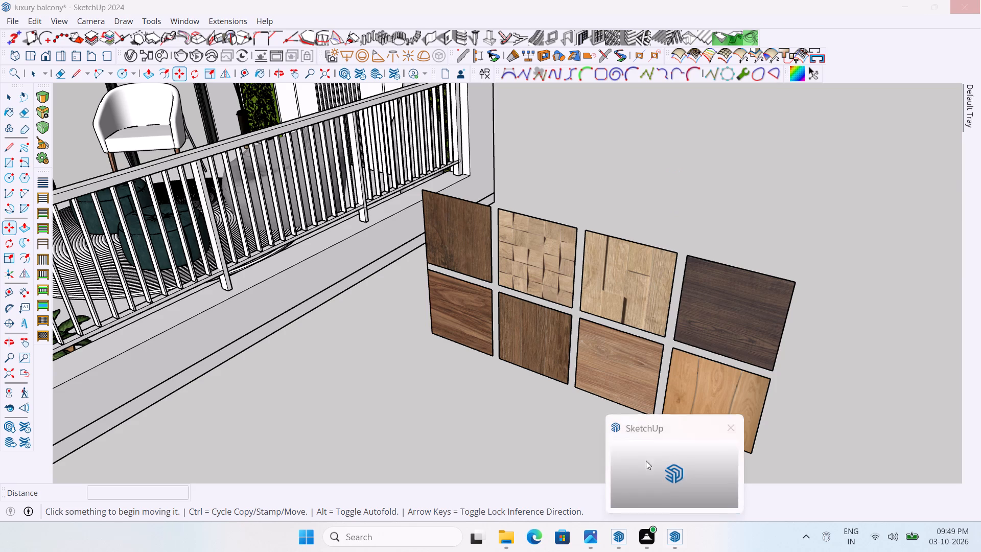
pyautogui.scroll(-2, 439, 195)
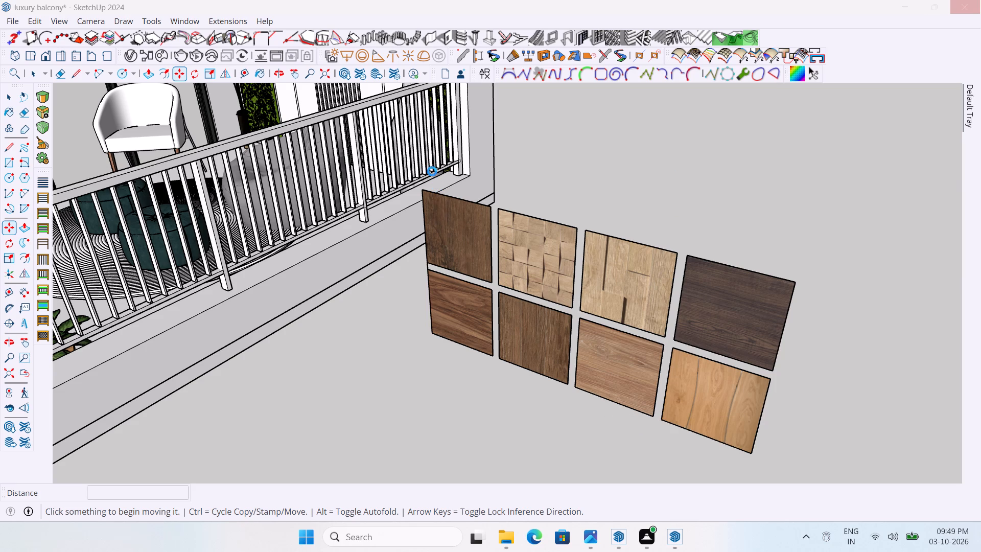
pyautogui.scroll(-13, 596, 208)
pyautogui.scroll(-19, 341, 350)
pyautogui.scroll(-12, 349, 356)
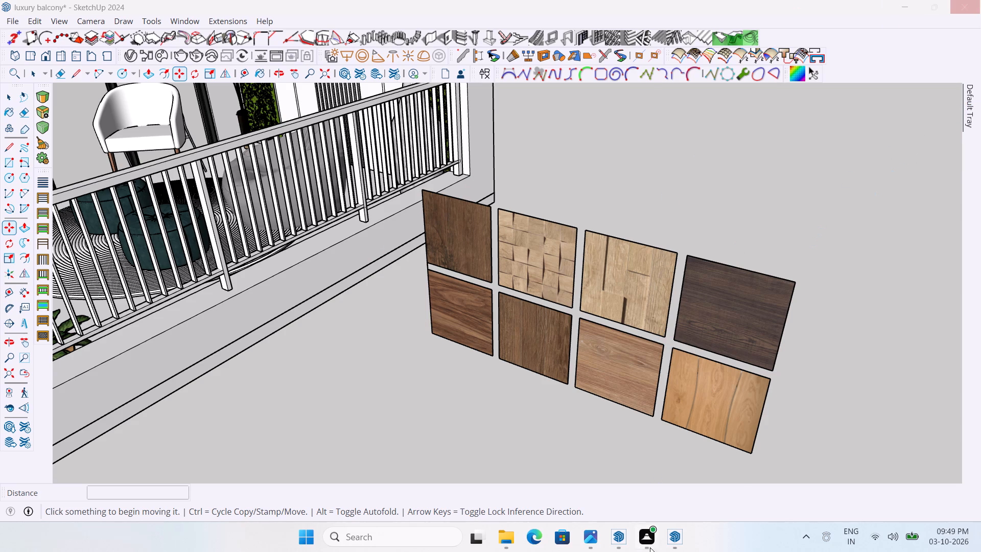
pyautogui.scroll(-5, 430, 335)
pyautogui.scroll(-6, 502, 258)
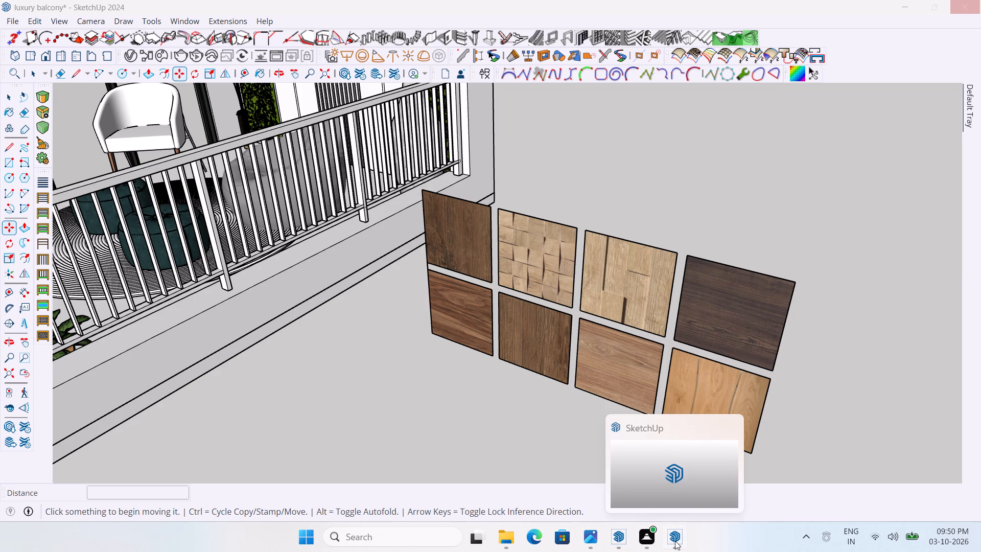
# Close both open reference image windows and return to the balcony model.
pyautogui.click(588, 547)
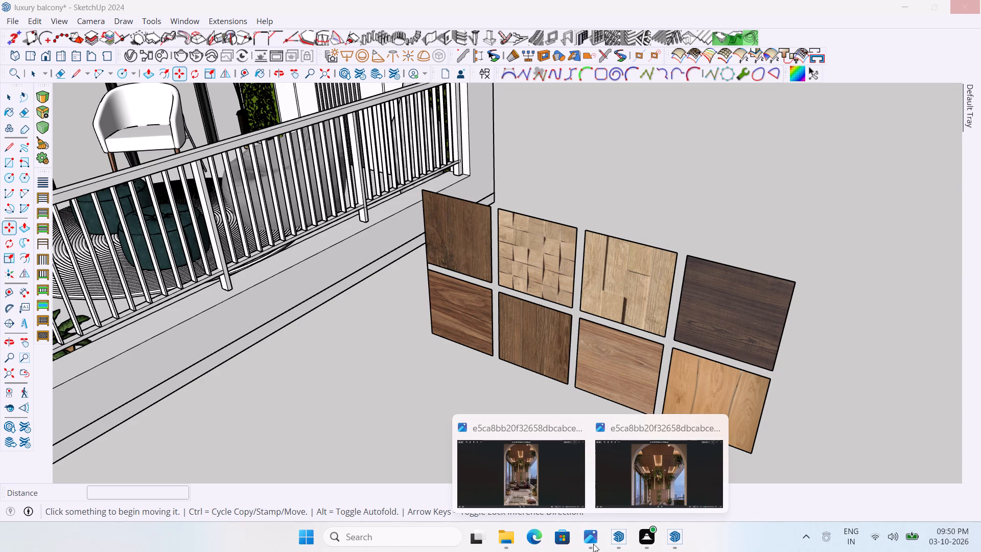
pyautogui.click(711, 434)
pyautogui.click(651, 429)
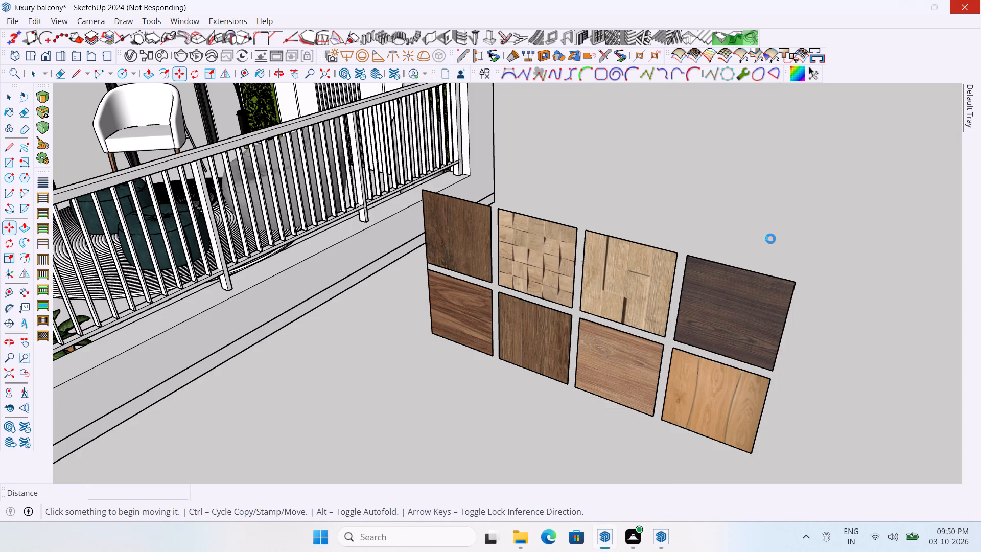
# Sample the medium-brown wood material from the second sample in the lower row beside the balcony.
pyautogui.scroll(-7, 498, 404)
pyautogui.scroll(-3, 586, 420)
pyautogui.moveTo(588, 430); pyautogui.dragTo(666, 425, button='middle')
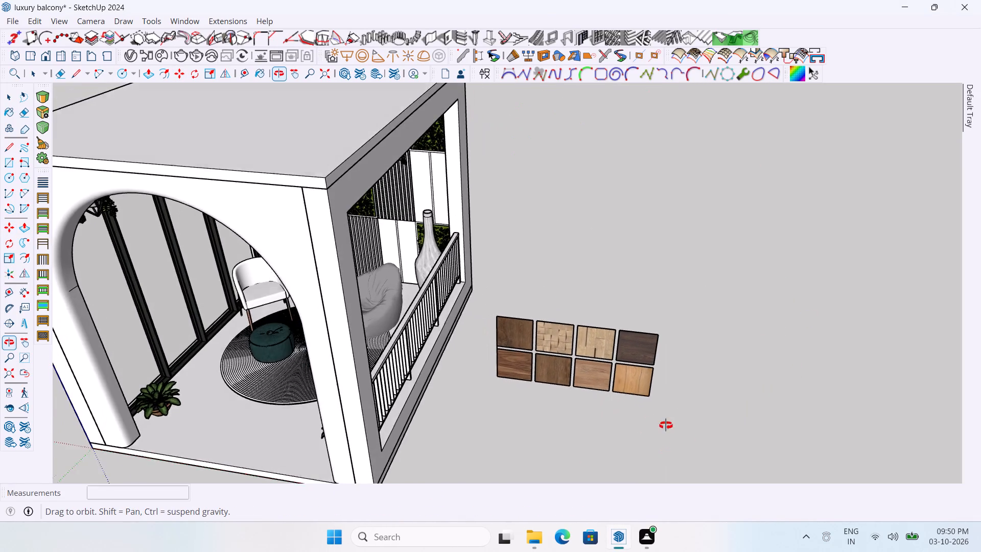
pyautogui.moveTo(666, 425); pyautogui.dragTo(648, 417, button='middle')
pyautogui.press('space')
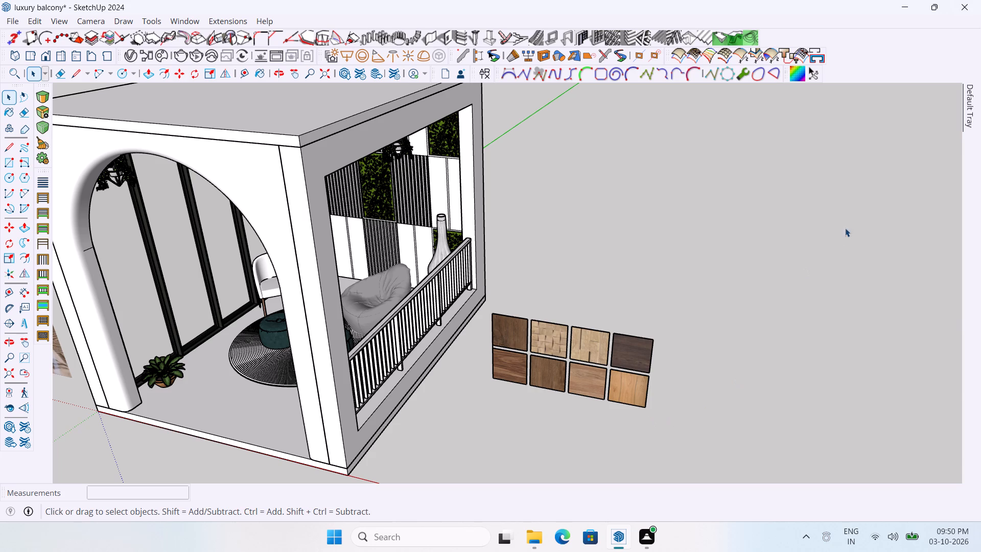
pyautogui.click(942, 96)
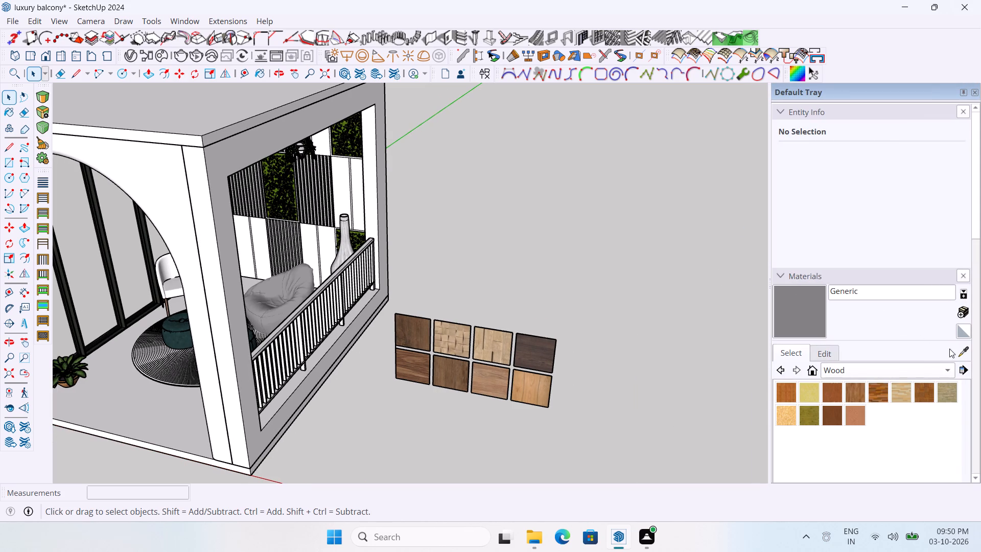
pyautogui.click(963, 350)
pyautogui.scroll(3, 408, 351)
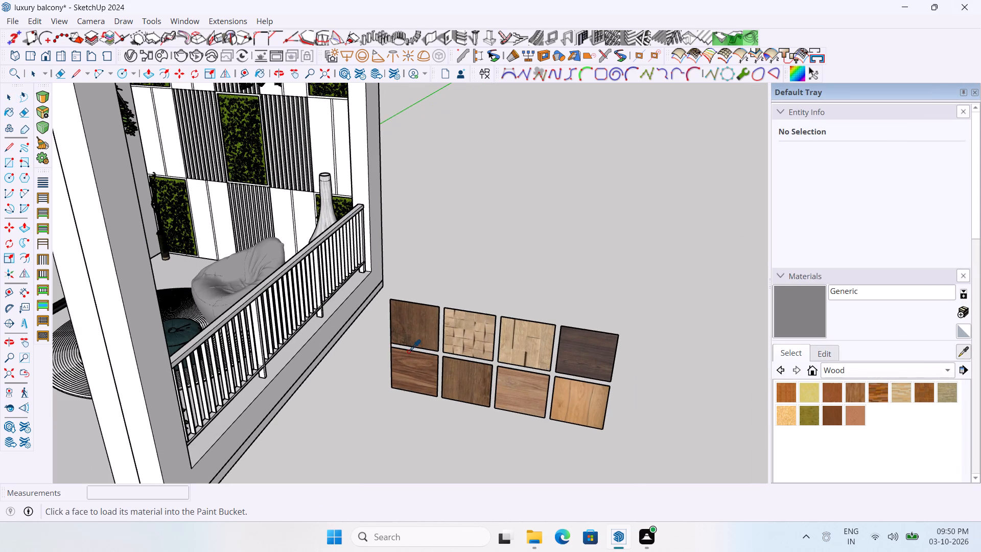
pyautogui.click(458, 378)
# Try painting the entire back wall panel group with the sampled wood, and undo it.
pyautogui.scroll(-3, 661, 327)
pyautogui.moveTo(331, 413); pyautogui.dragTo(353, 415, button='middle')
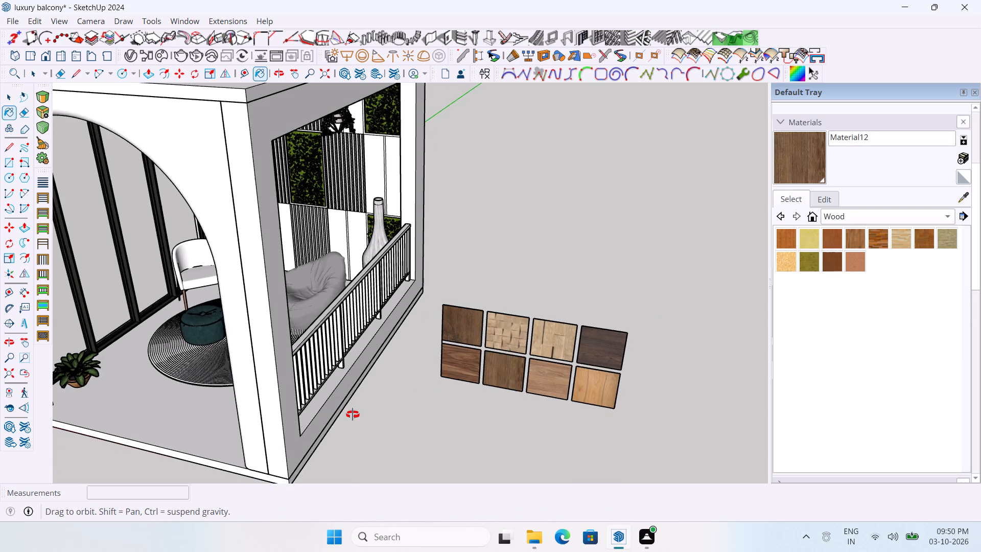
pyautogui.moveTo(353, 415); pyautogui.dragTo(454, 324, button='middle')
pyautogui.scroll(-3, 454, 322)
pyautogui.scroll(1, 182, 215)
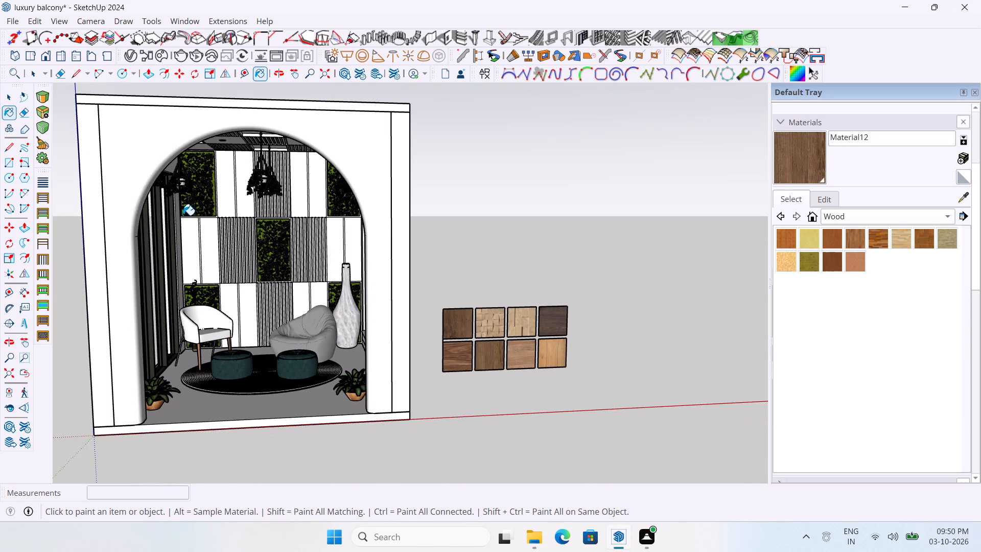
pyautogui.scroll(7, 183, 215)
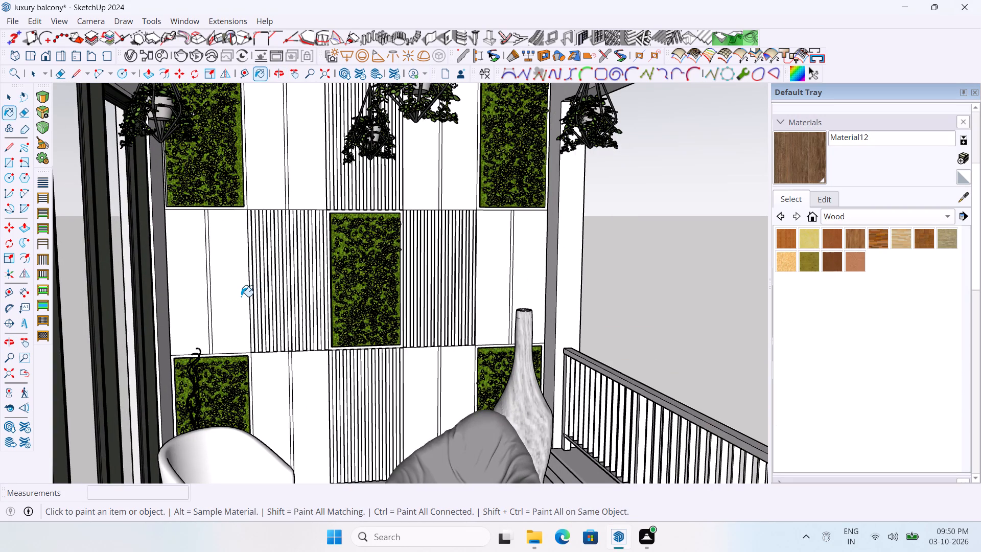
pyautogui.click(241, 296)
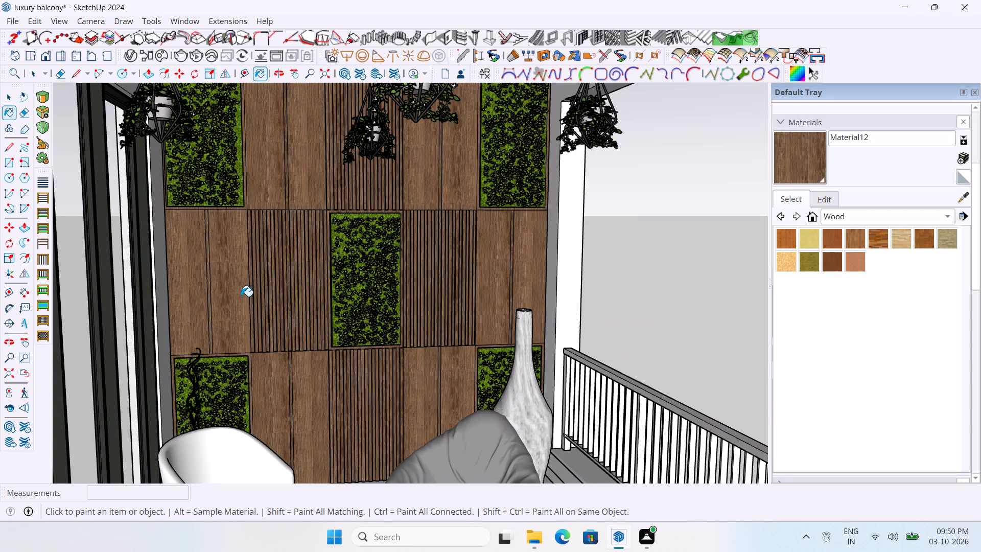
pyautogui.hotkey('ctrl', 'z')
# Open the back wall panel group and paint the plain panels of its middle and lower rows with the Material12 wood.
pyautogui.moveTo(343, 336); pyautogui.dragTo(329, 344, button='middle')
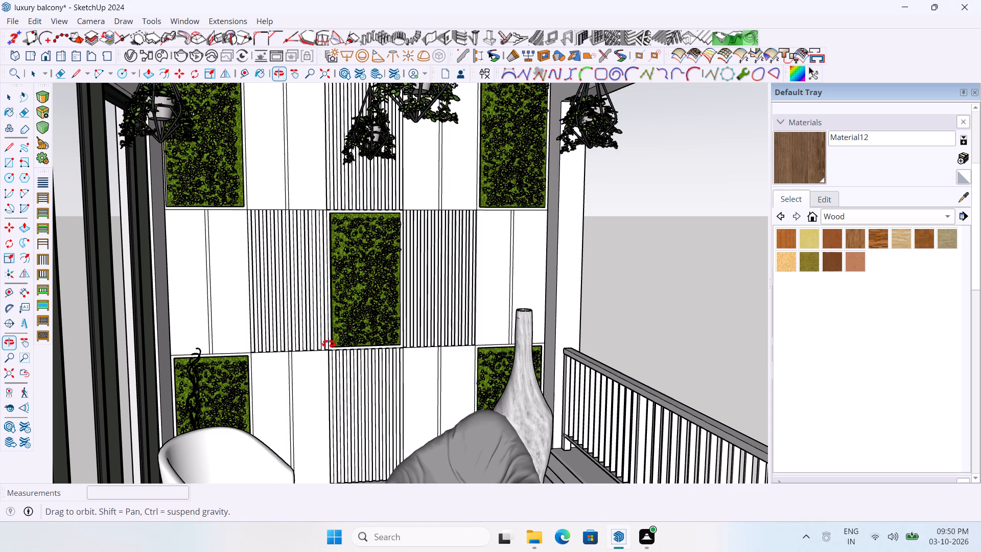
pyautogui.moveTo(329, 344); pyautogui.dragTo(269, 374, button='middle')
pyautogui.scroll(6, 269, 368)
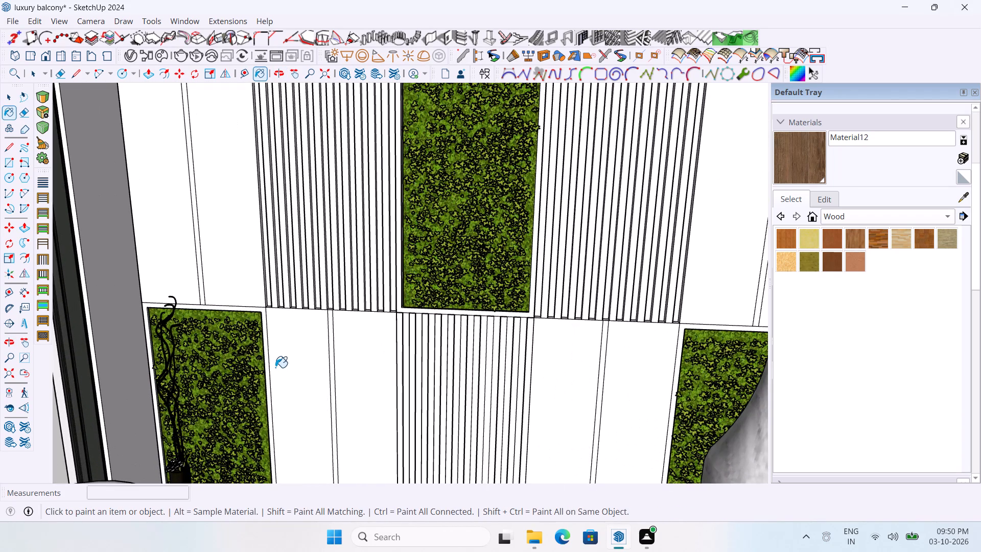
pyautogui.press('space')
pyautogui.doubleClick(275, 367)
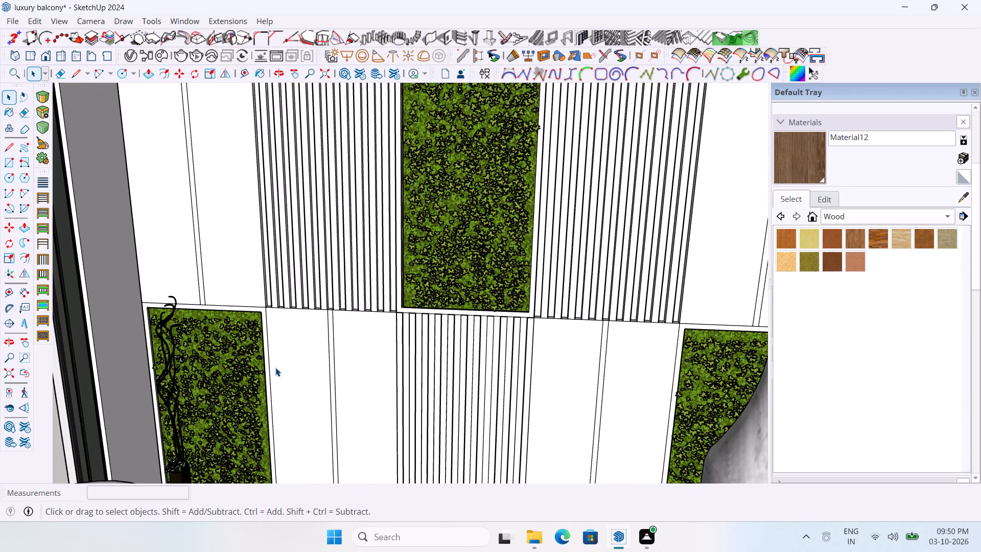
pyautogui.click(808, 157)
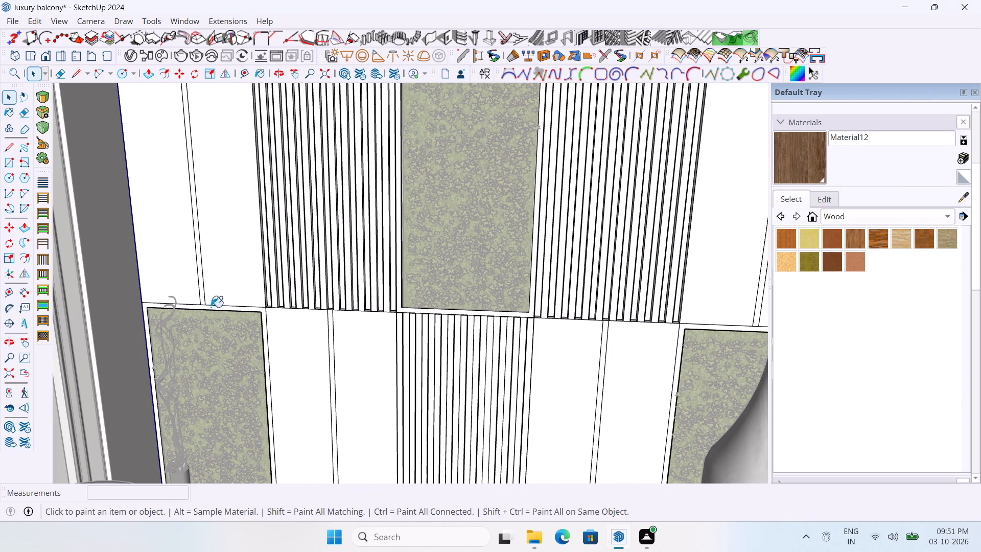
pyautogui.click(194, 289)
pyautogui.click(211, 288)
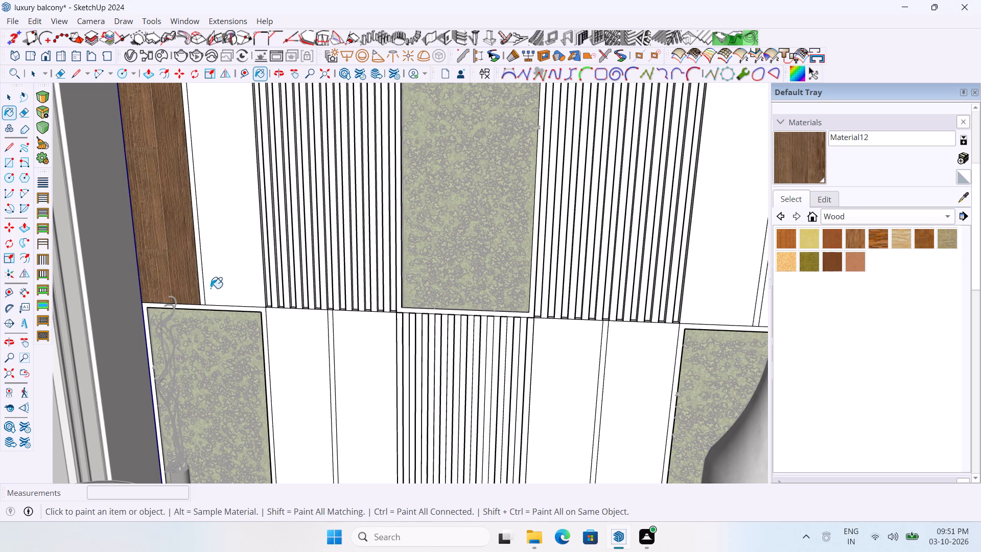
pyautogui.click(289, 343)
pyautogui.click(360, 354)
pyautogui.click(553, 389)
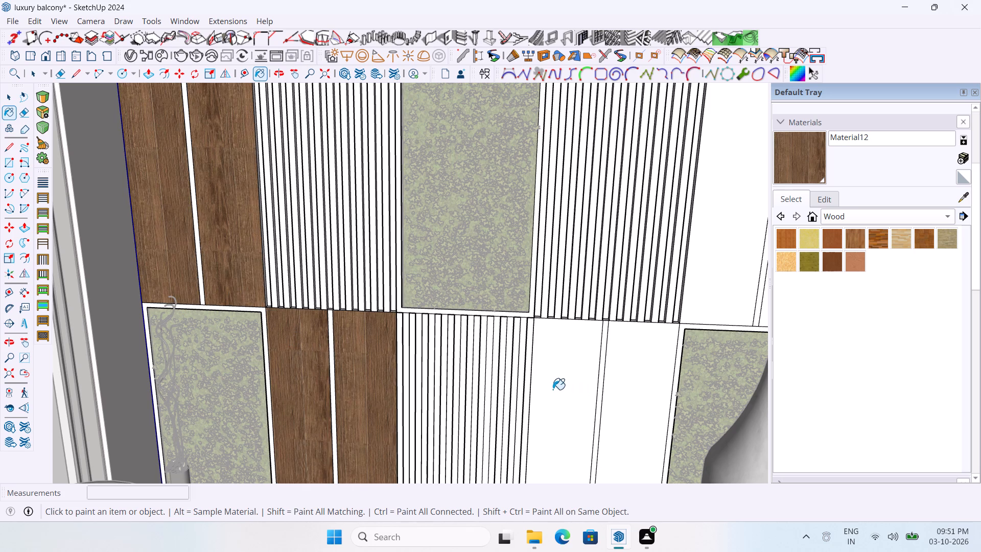
pyautogui.click(647, 403)
pyautogui.click(705, 309)
pyautogui.scroll(-3, 396, 383)
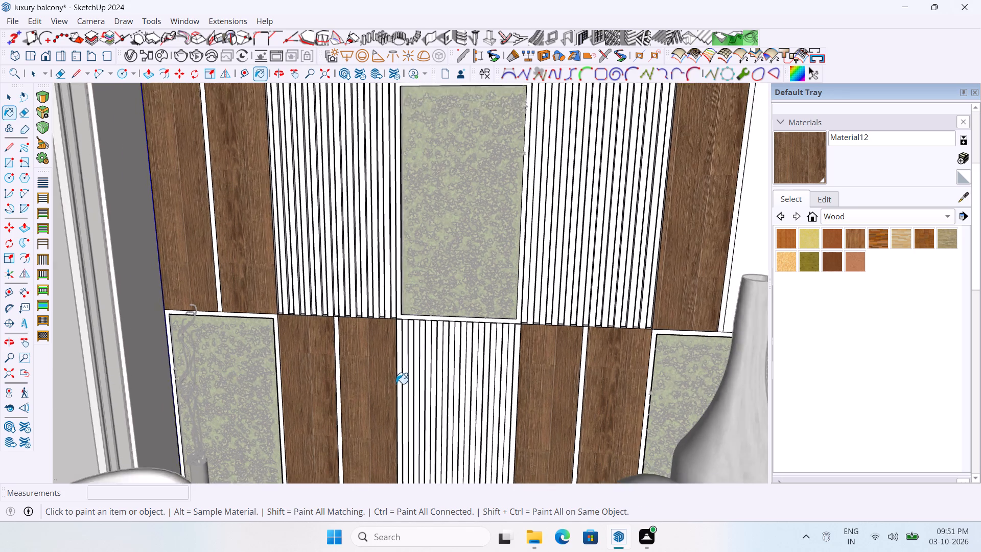
pyautogui.click(706, 267)
# Paint the four plain panels in the back wall's upper row with the Material12 wood.
pyautogui.click(586, 114)
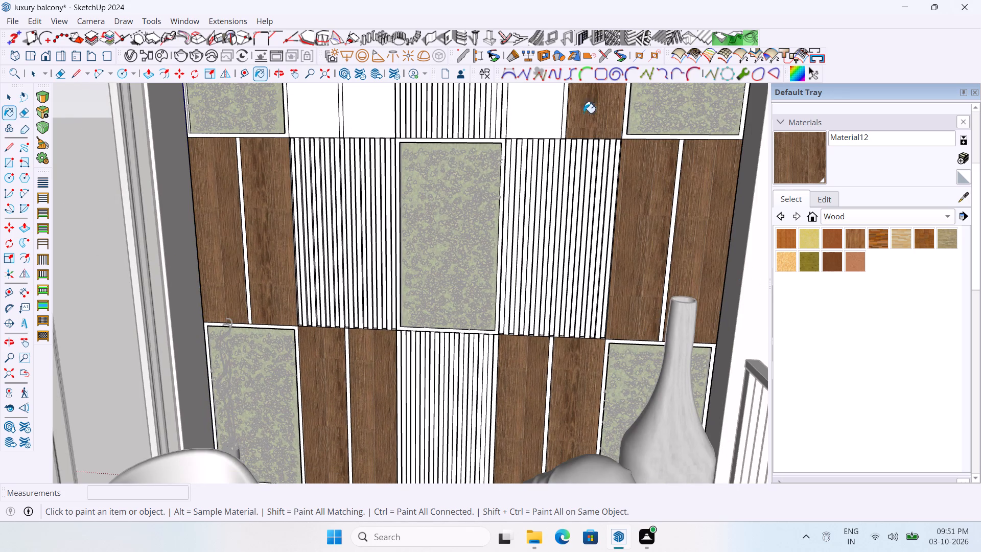
pyautogui.click(516, 111)
pyautogui.click(354, 123)
pyautogui.click(327, 119)
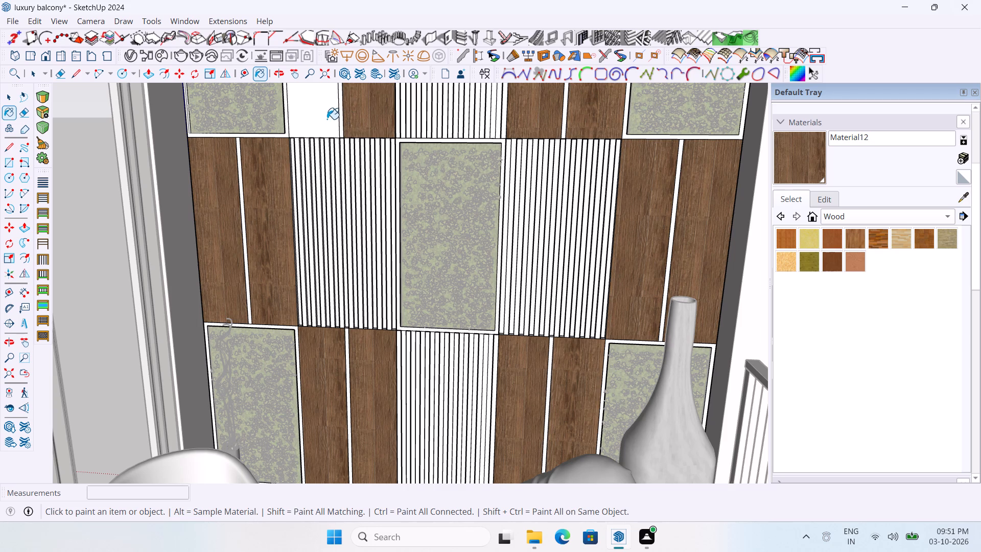
# Paint the frames around all five green plant panels on the back wall with the Material12 wood.
pyautogui.scroll(3, 436, 144)
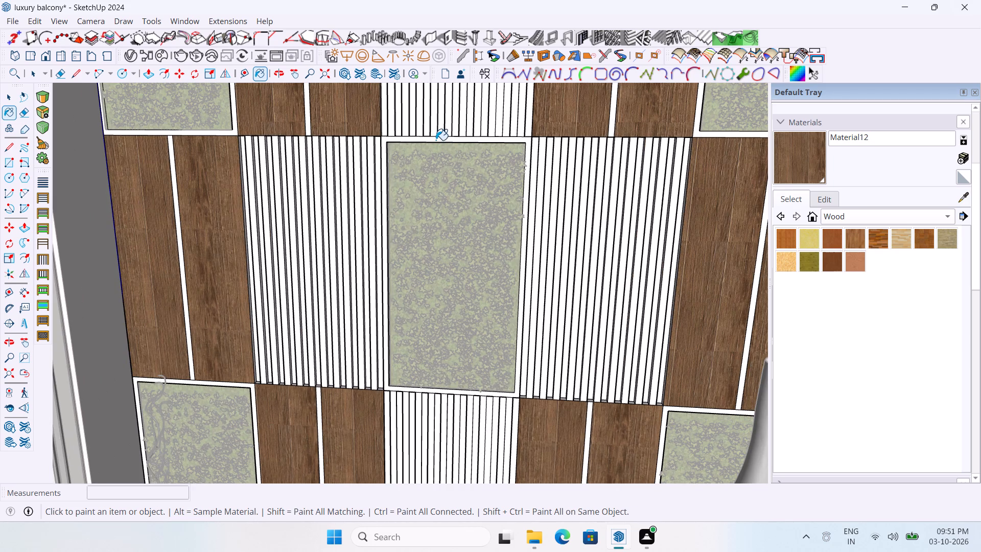
pyautogui.click(436, 140)
pyautogui.click(214, 133)
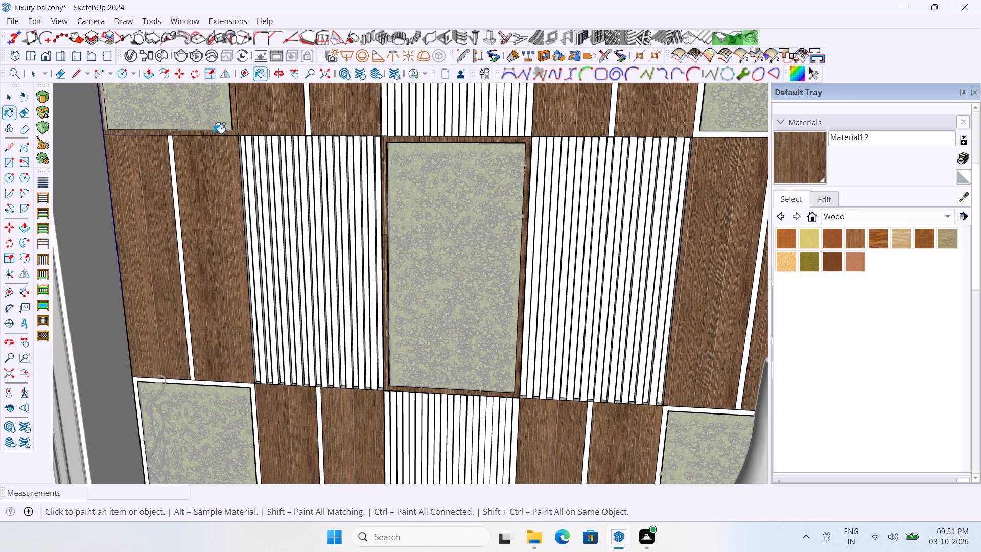
pyautogui.scroll(2, 236, 399)
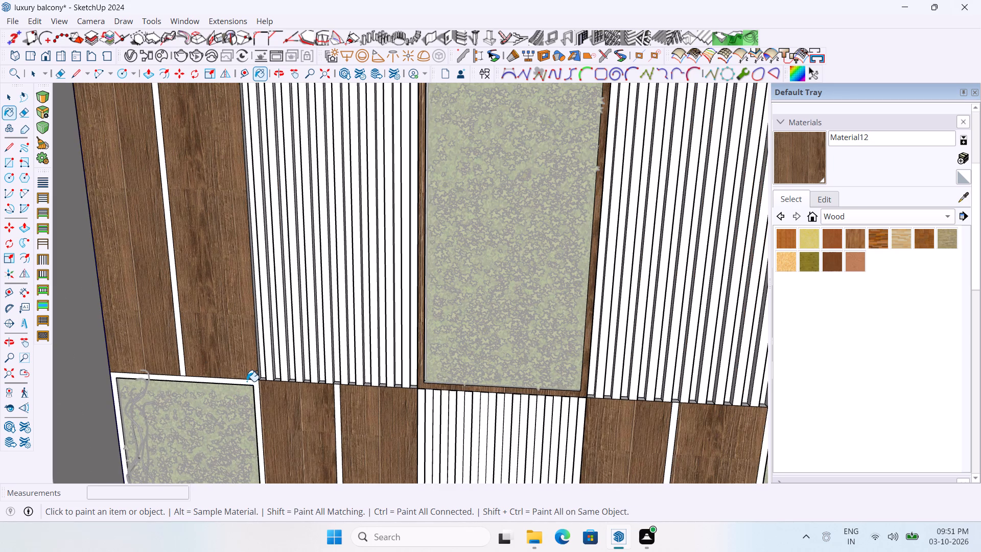
pyautogui.click(247, 381)
pyautogui.scroll(-3, 247, 381)
pyautogui.scroll(2, 687, 410)
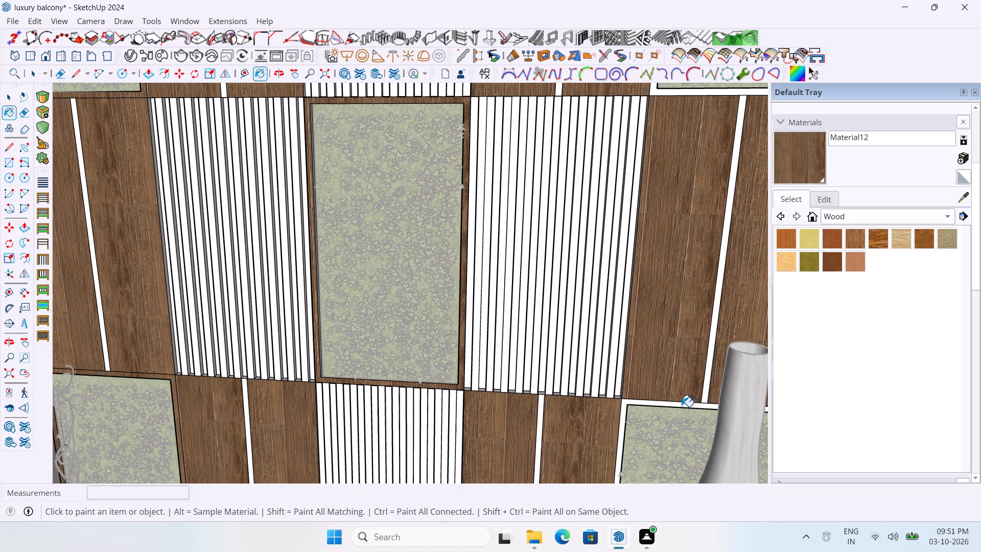
pyautogui.click(682, 404)
pyautogui.scroll(-4, 422, 367)
pyautogui.scroll(2, 619, 157)
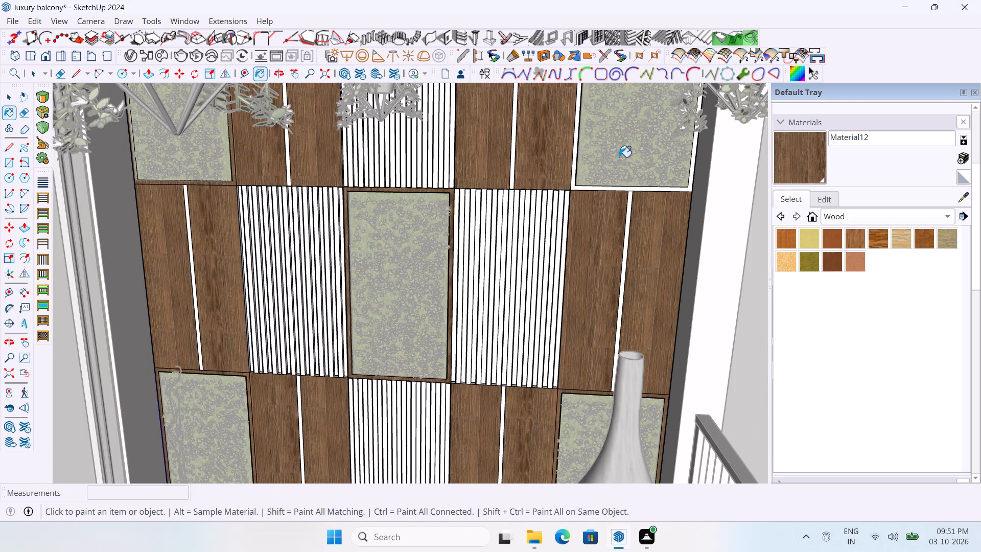
pyautogui.scroll(5, 555, 190)
pyautogui.click(567, 190)
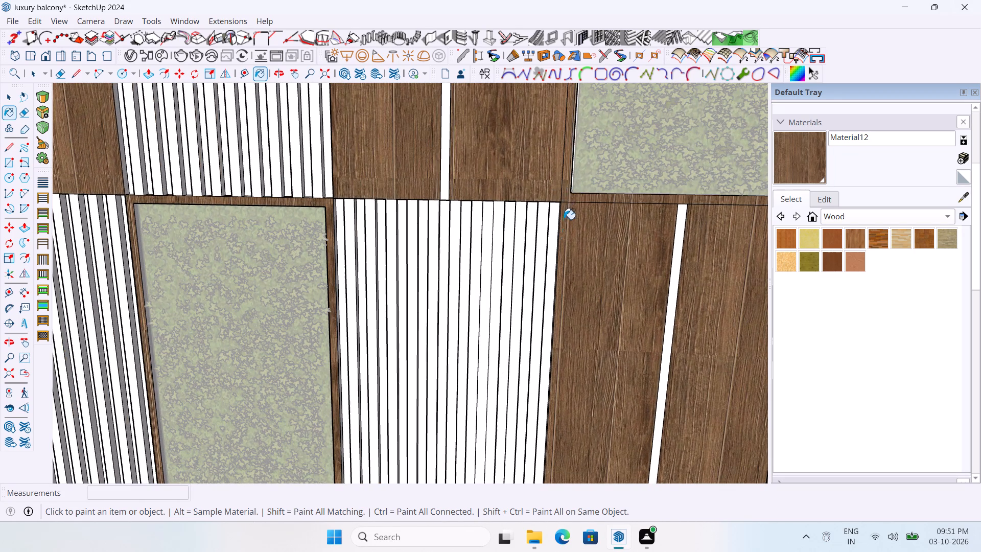
# Paint the front and one side face of the first three slats in the middle row's left slatted panel with Material12.
pyautogui.scroll(-5, 561, 233)
pyautogui.scroll(-8, 559, 285)
pyautogui.moveTo(548, 304); pyautogui.dragTo(585, 200, button='middle')
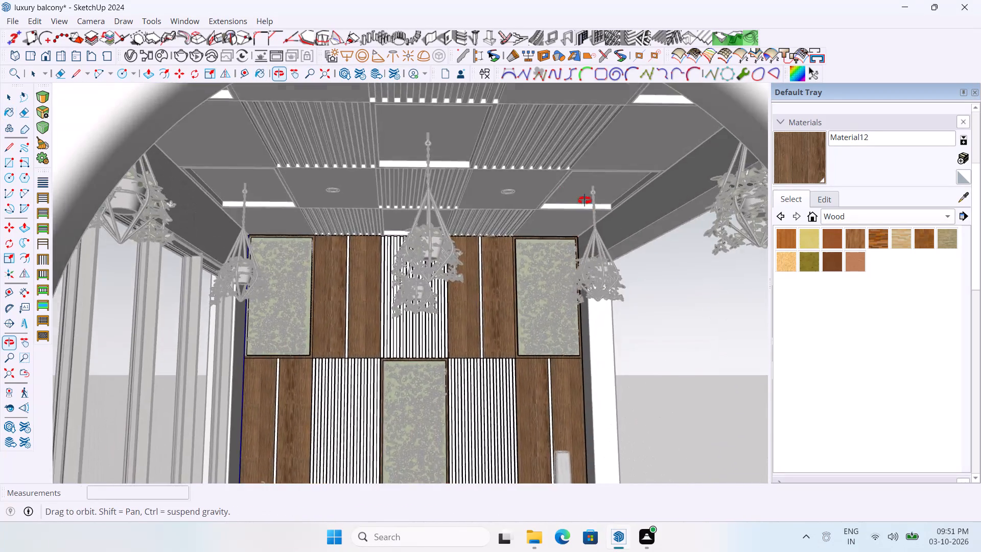
pyautogui.moveTo(585, 200); pyautogui.dragTo(482, 252, button='middle')
pyautogui.scroll(8, 452, 321)
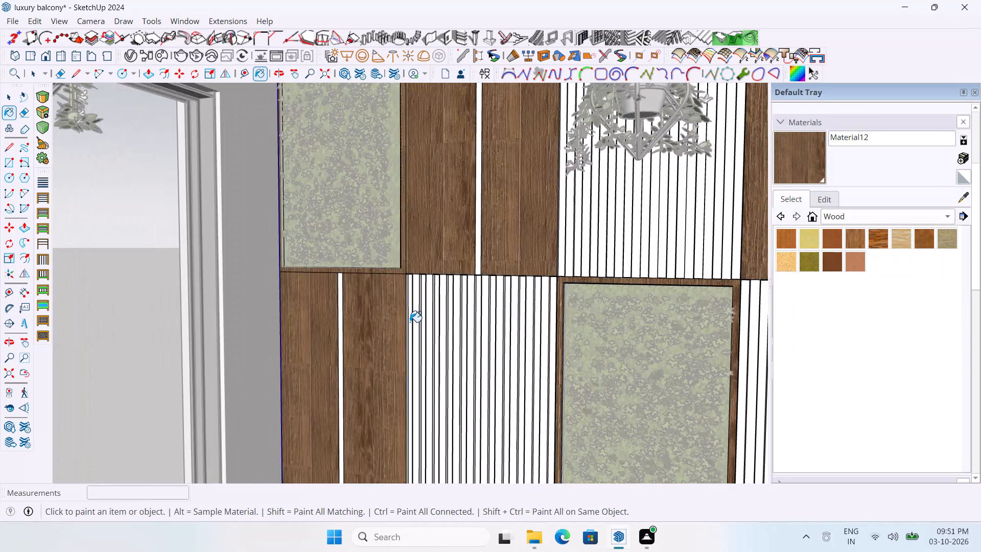
pyautogui.moveTo(408, 322); pyautogui.dragTo(496, 346, button='middle')
pyautogui.scroll(8, 413, 262)
pyautogui.scroll(4, 400, 302)
pyautogui.moveTo(421, 301); pyautogui.dragTo(509, 293, button='middle')
pyautogui.scroll(4, 393, 257)
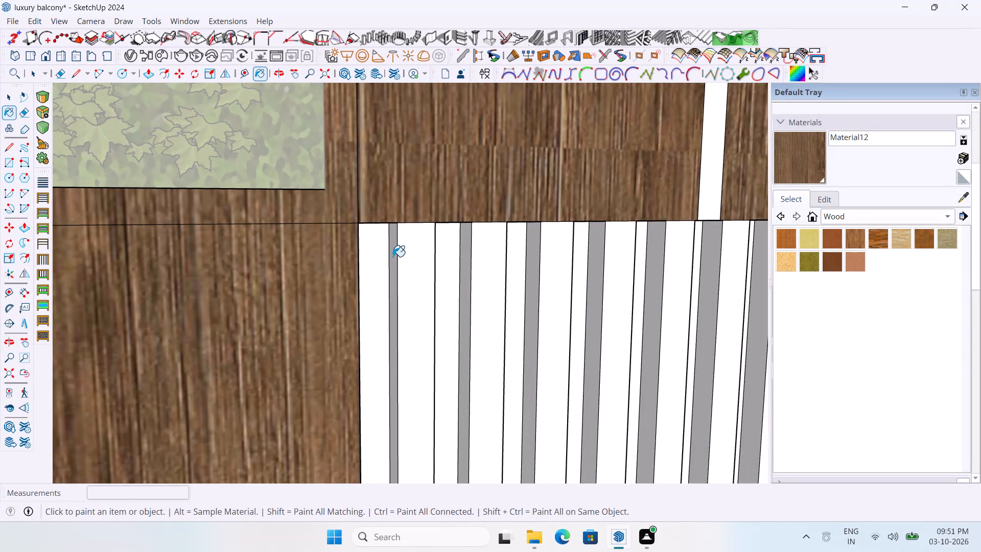
pyautogui.click(393, 257)
pyautogui.click(403, 257)
pyautogui.moveTo(433, 272); pyautogui.dragTo(171, 236, button='middle')
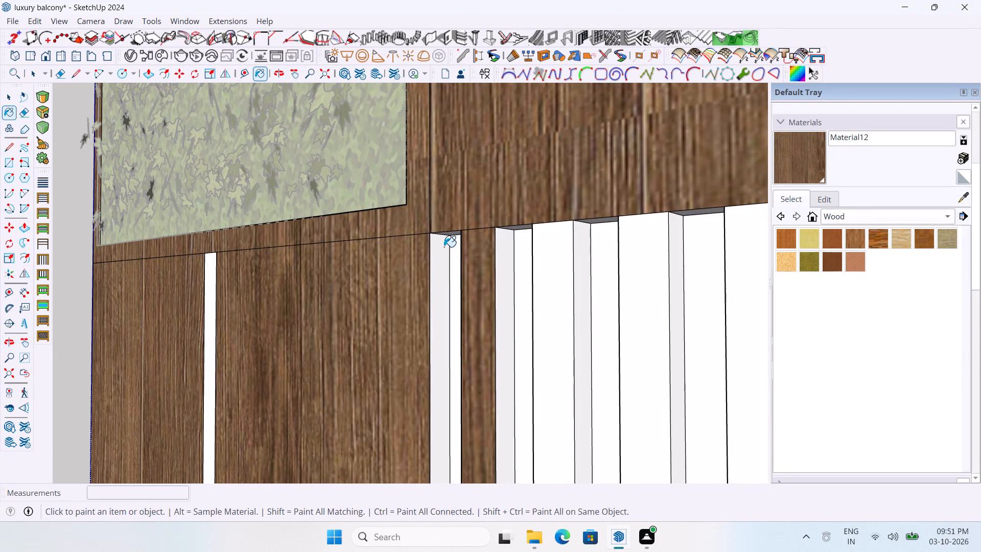
pyautogui.click(508, 262)
pyautogui.click(566, 269)
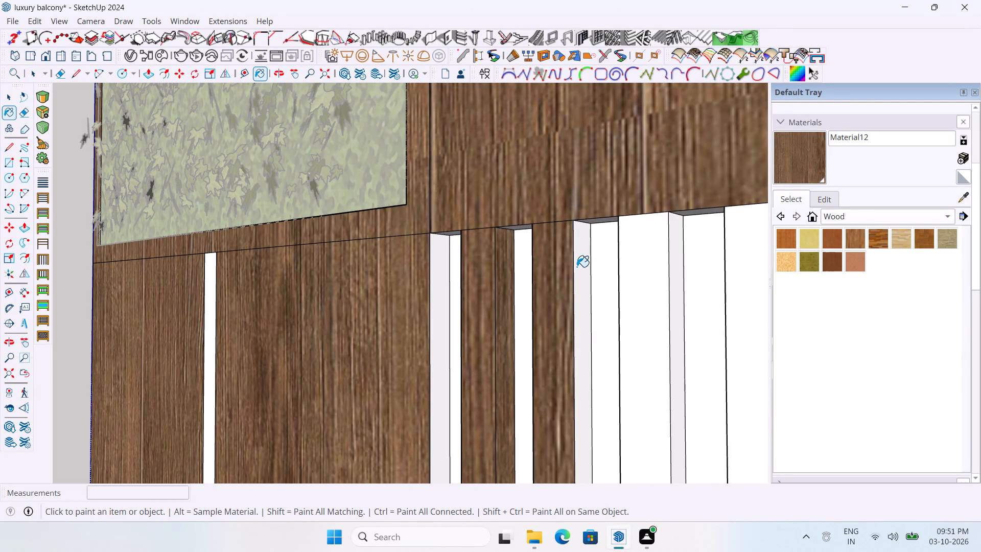
pyautogui.click(577, 267)
pyautogui.click(652, 269)
pyautogui.click(679, 265)
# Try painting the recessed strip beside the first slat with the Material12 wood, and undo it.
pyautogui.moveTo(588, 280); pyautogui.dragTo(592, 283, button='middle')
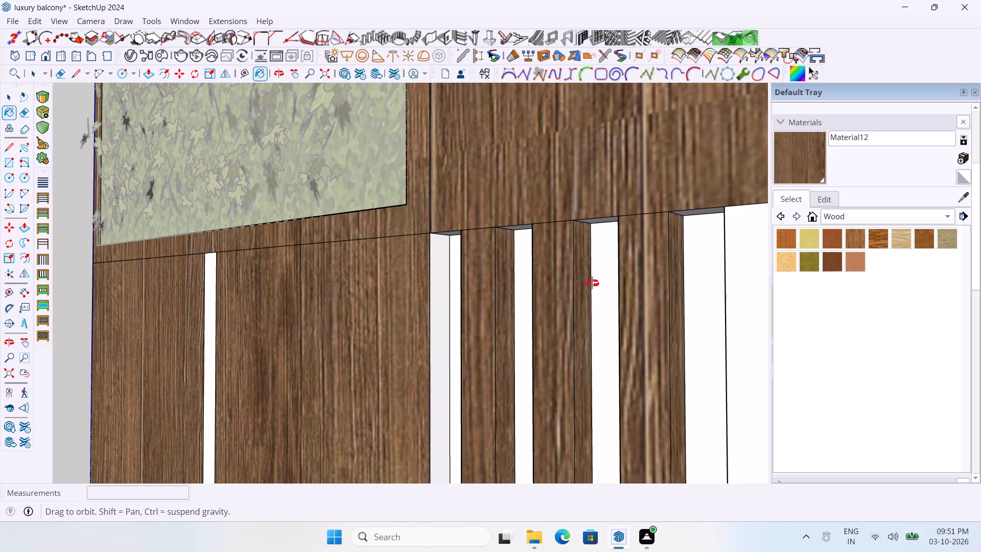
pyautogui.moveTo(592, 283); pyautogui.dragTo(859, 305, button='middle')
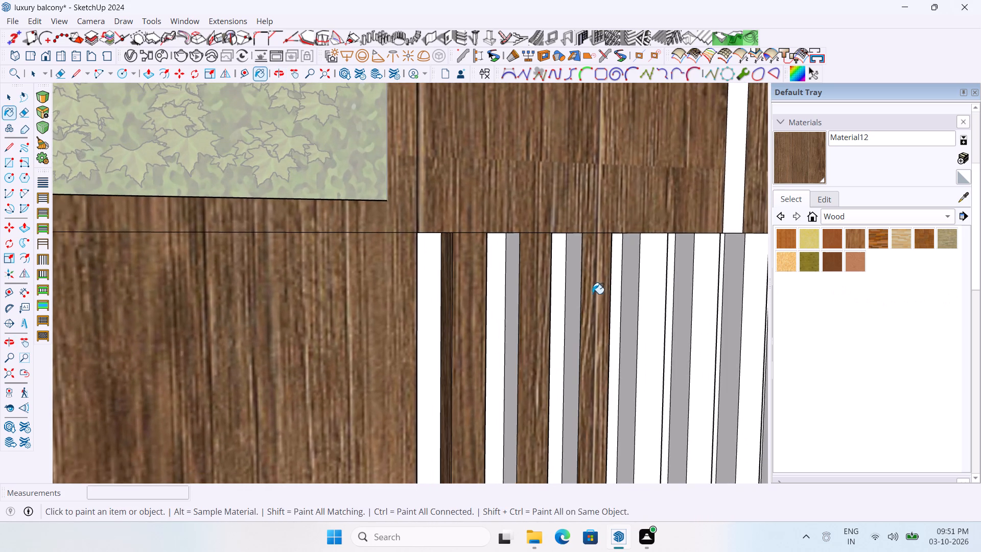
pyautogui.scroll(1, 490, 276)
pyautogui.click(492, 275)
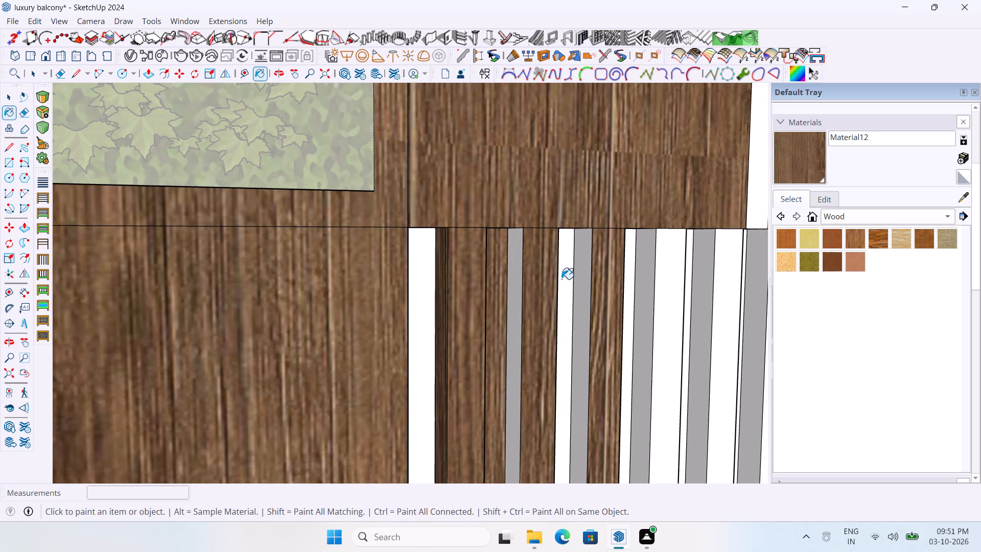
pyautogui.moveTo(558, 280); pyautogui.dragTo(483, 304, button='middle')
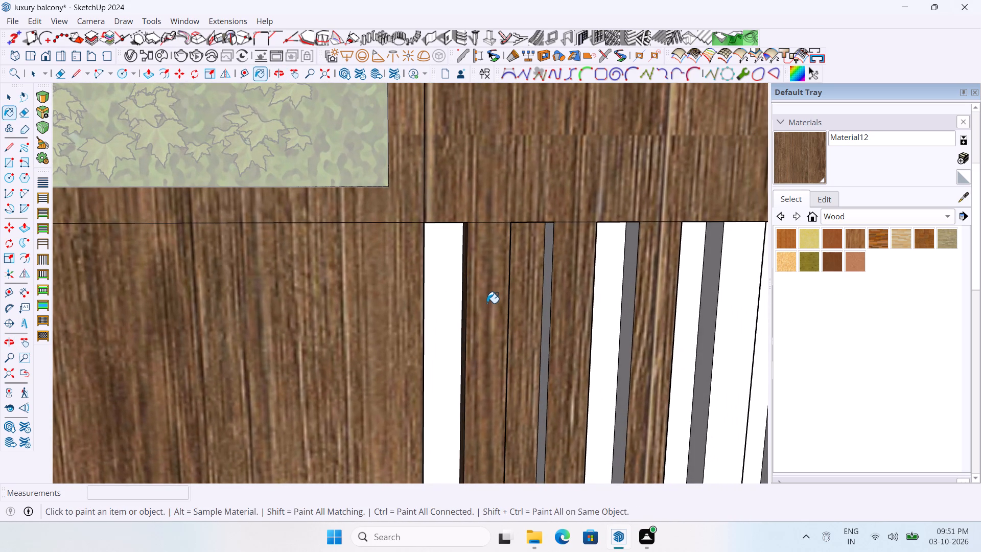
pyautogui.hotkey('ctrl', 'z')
# Paint the second and third slats' unpainted side faces and the entire fourth slat of the left slatted panel with Material12.
pyautogui.scroll(2, 560, 298)
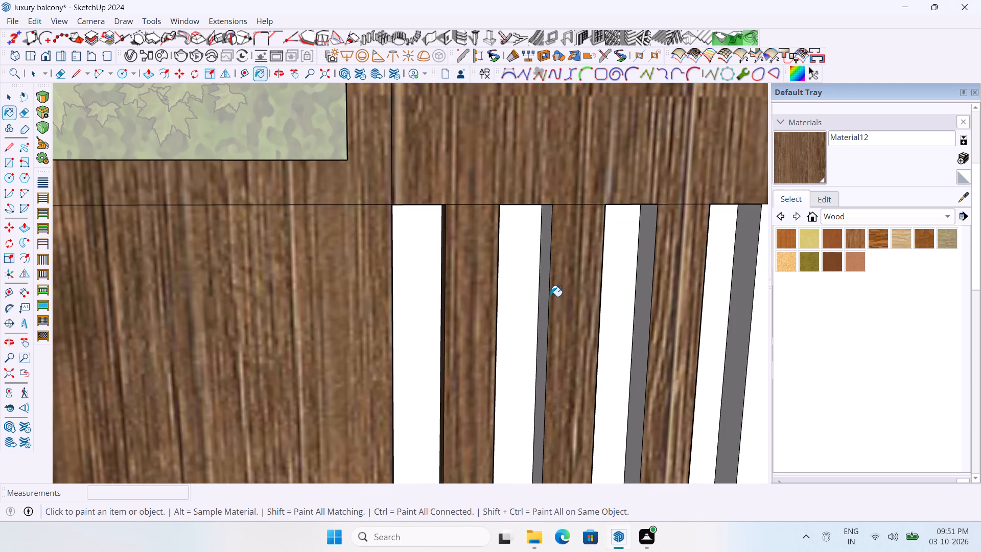
pyautogui.click(545, 296)
pyautogui.click(646, 300)
pyautogui.scroll(-4, 341, 288)
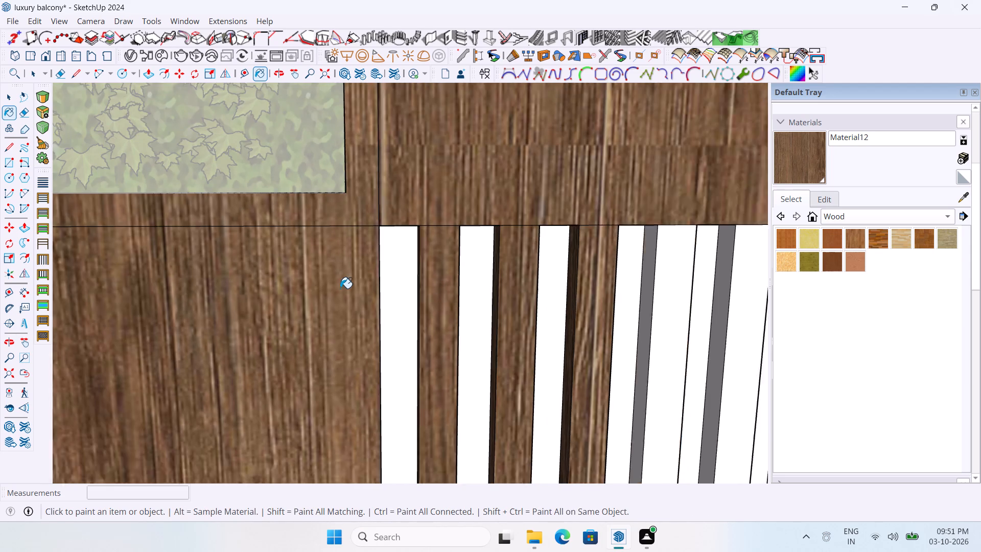
pyautogui.click(622, 276)
pyautogui.click(633, 274)
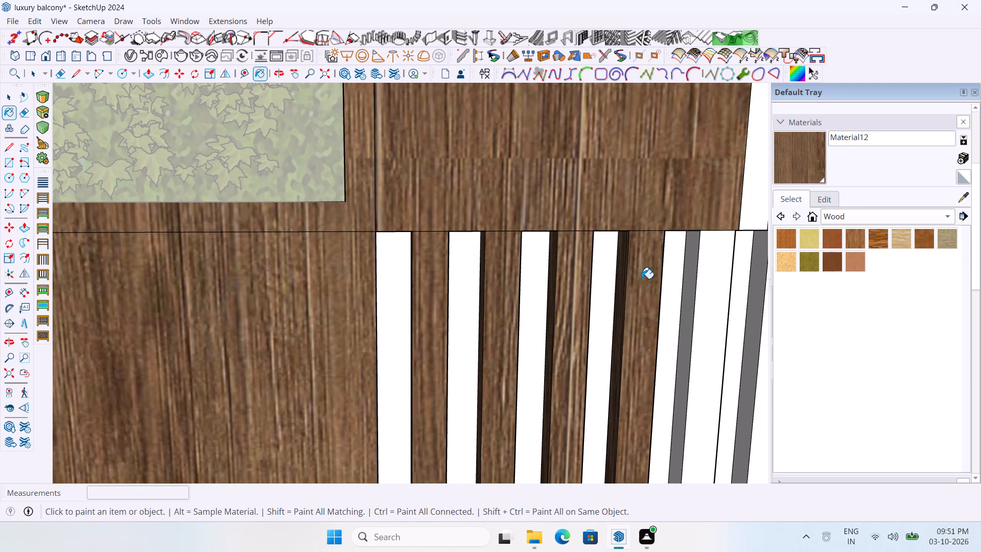
pyautogui.moveTo(639, 280); pyautogui.dragTo(443, 240, button='middle')
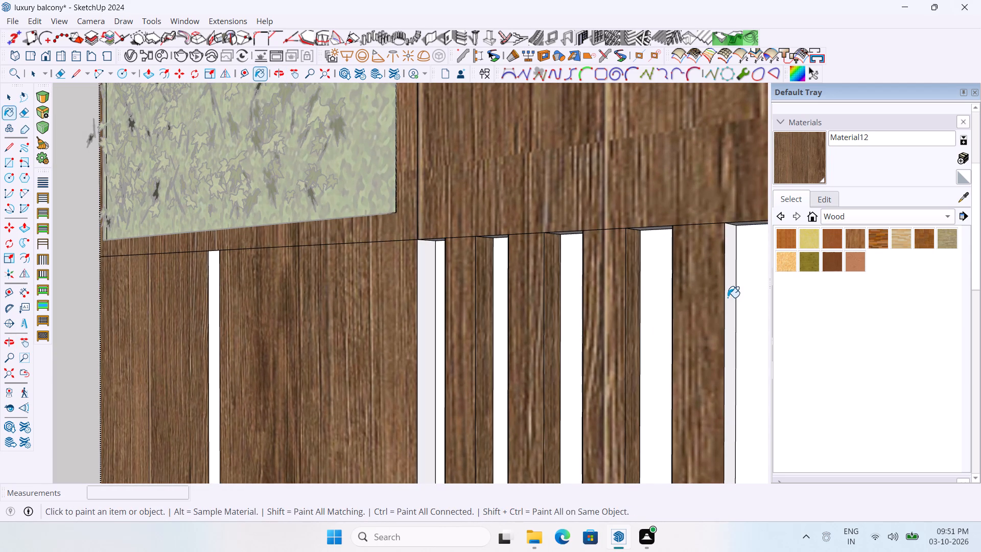
pyautogui.click(731, 297)
# Paint the front and both side faces of the fifth slat in the left slatted panel with the Material12 wood.
pyautogui.scroll(-4, 181, 275)
pyautogui.moveTo(283, 305); pyautogui.dragTo(340, 327, button='middle')
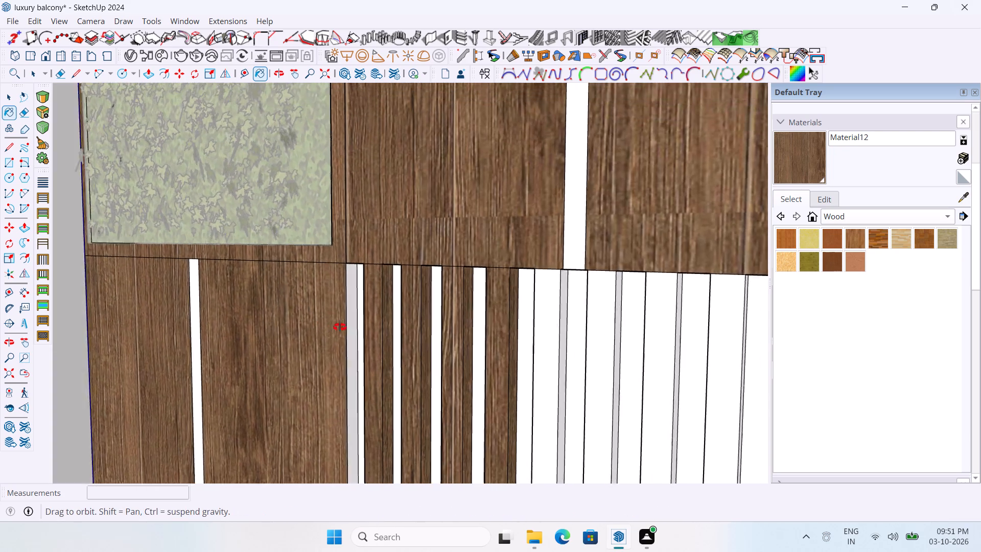
pyautogui.moveTo(340, 327); pyautogui.dragTo(404, 337, button='middle')
pyautogui.scroll(2, 592, 329)
pyautogui.moveTo(592, 329); pyautogui.dragTo(557, 287, button='middle')
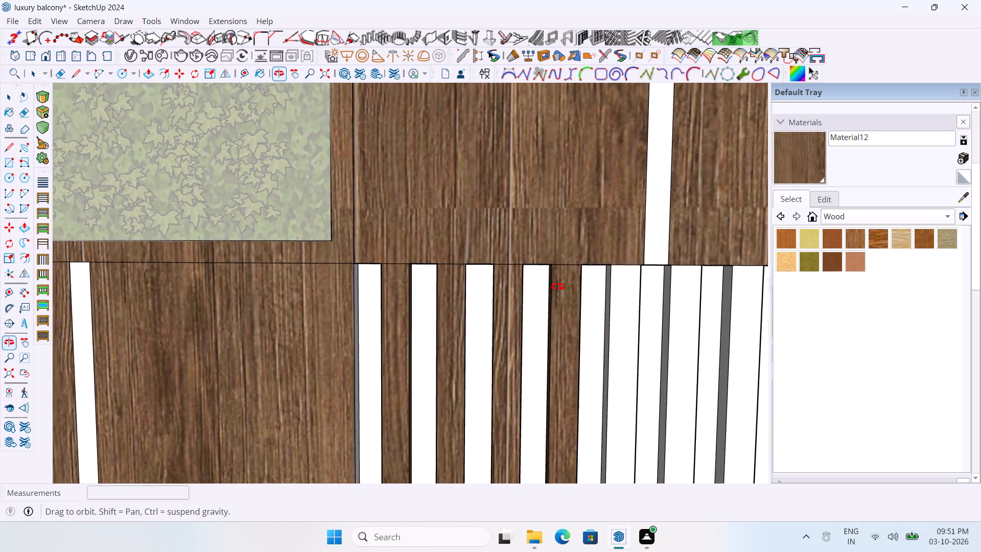
pyautogui.moveTo(557, 287); pyautogui.dragTo(688, 297, button='middle')
pyautogui.scroll(2, 610, 298)
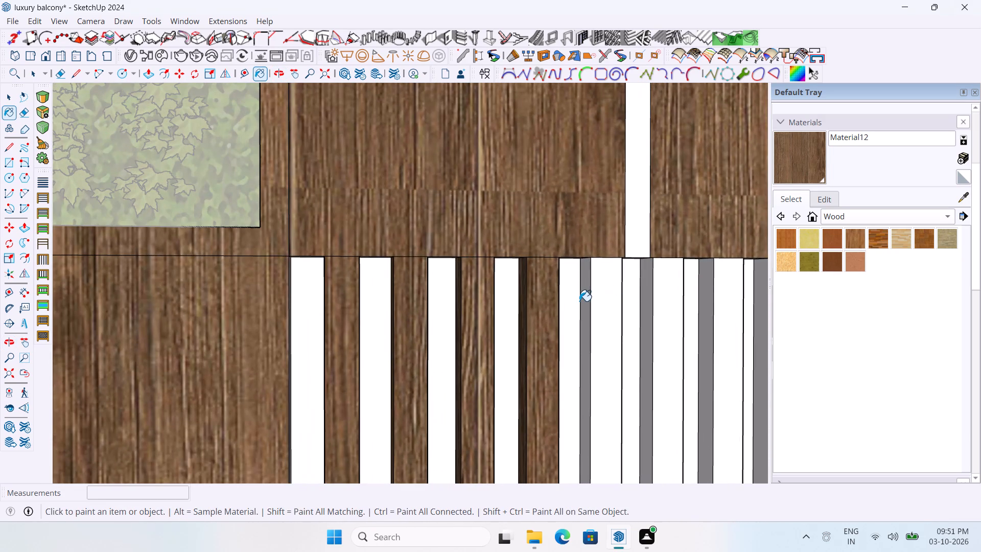
pyautogui.click(586, 301)
pyautogui.click(614, 298)
pyautogui.moveTo(608, 297); pyautogui.dragTo(379, 273, button='middle')
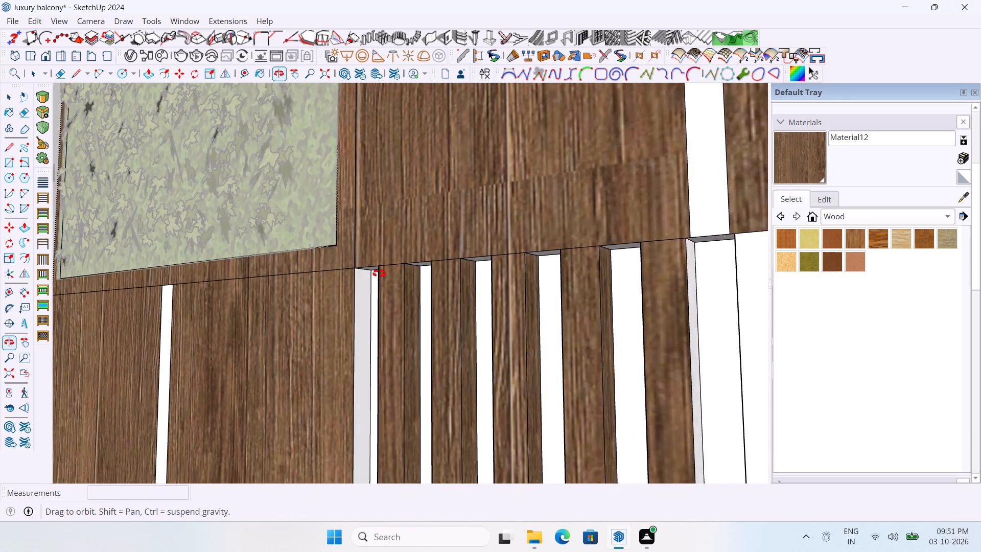
pyautogui.moveTo(379, 273); pyautogui.dragTo(379, 273, button='middle')
pyautogui.click(691, 271)
# Paint the fronts and visible side faces of the left slatted panel's remaining slats, up to the central plant panel, with Material12.
pyautogui.scroll(-3, 482, 302)
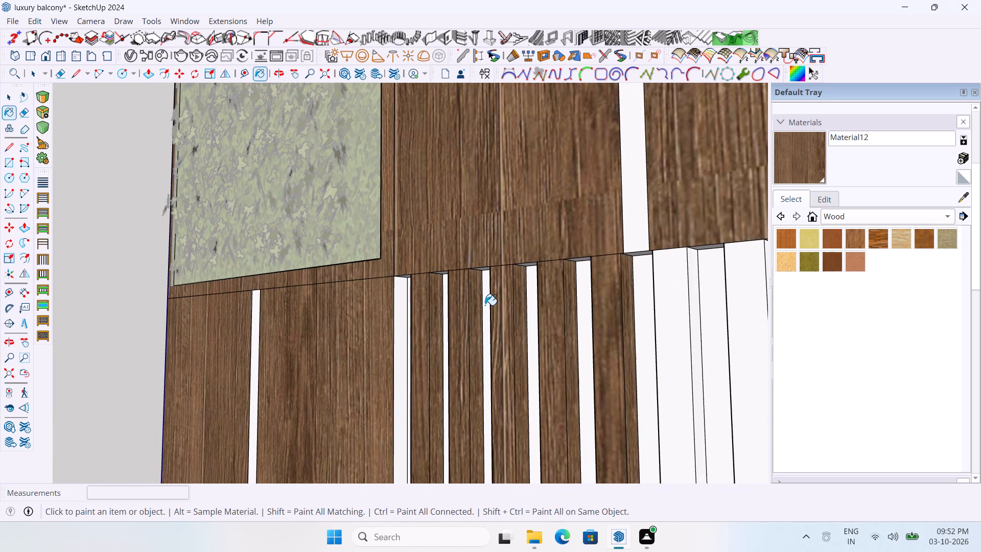
pyautogui.moveTo(485, 305); pyautogui.dragTo(636, 293, button='middle')
pyautogui.scroll(-5, 135, 255)
pyautogui.moveTo(318, 303); pyautogui.dragTo(487, 350, button='middle')
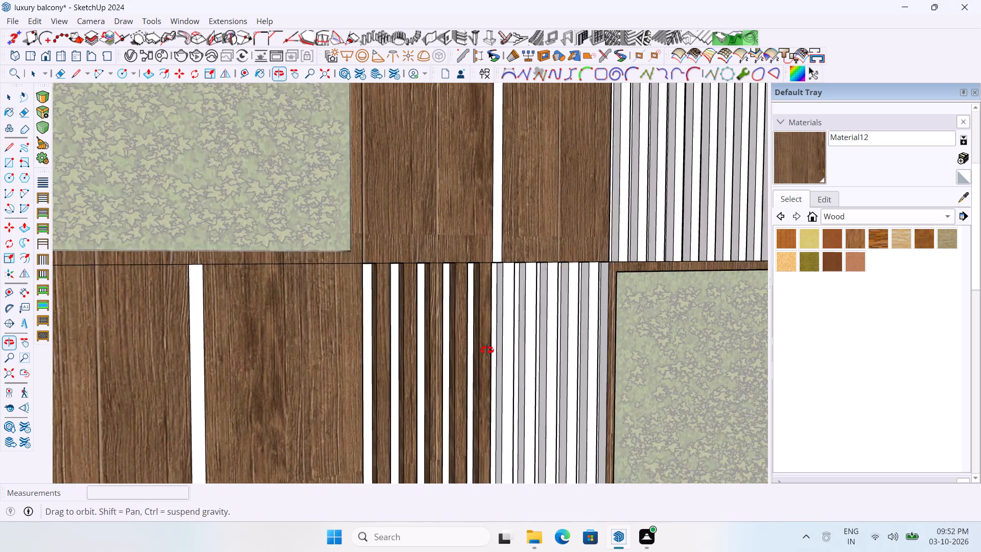
pyautogui.moveTo(487, 350); pyautogui.dragTo(493, 350, button='middle')
pyautogui.scroll(4, 510, 304)
pyautogui.click(487, 288)
pyautogui.click(496, 287)
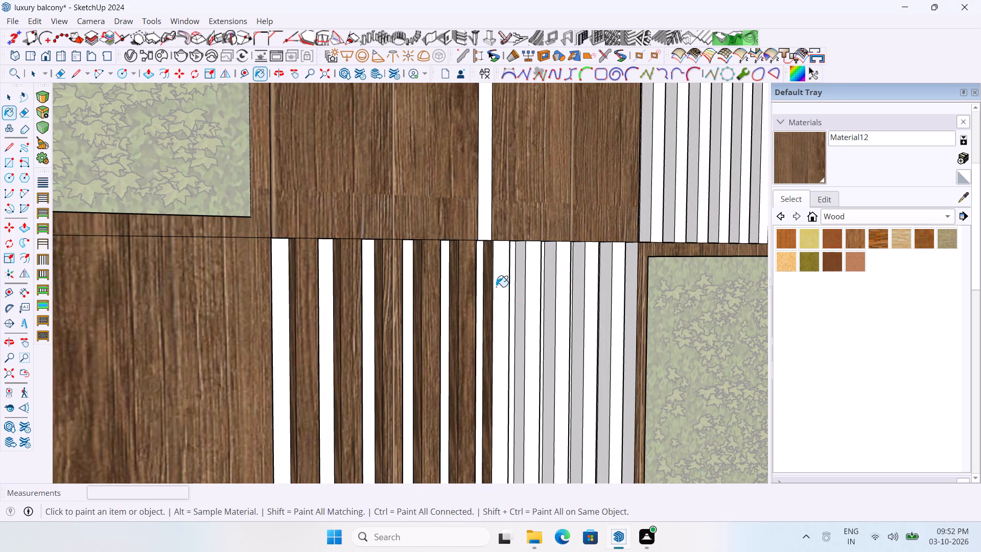
pyautogui.click(518, 285)
pyautogui.click(531, 283)
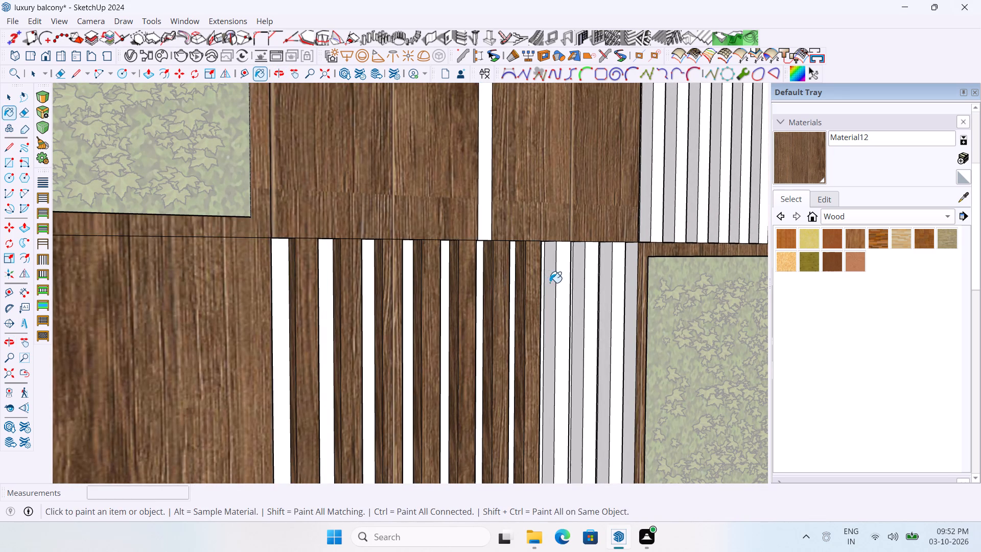
pyautogui.click(550, 283)
pyautogui.click(562, 281)
pyautogui.click(578, 284)
pyautogui.click(589, 282)
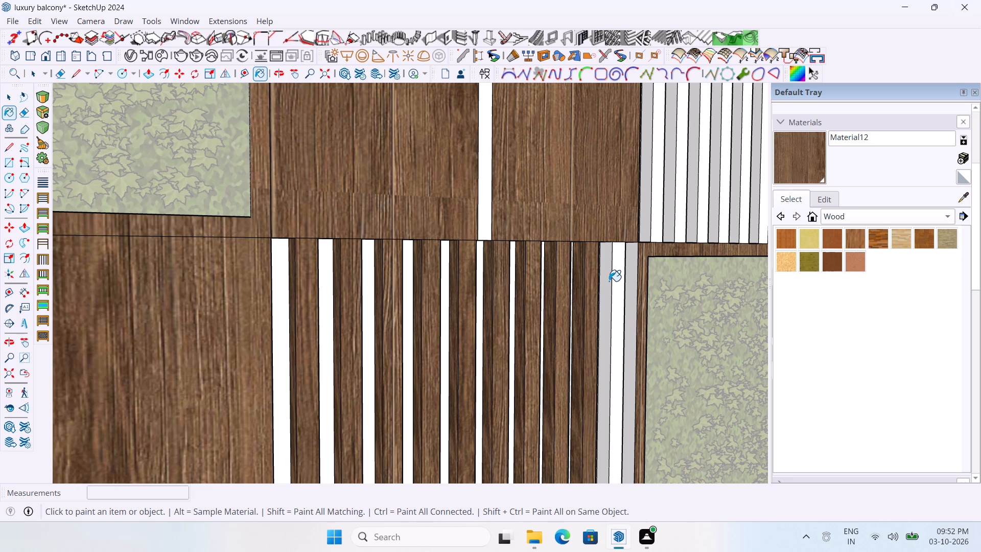
pyautogui.click(609, 281)
pyautogui.click(613, 281)
# Paint the opposite side faces of those remaining slats in the left slatted panel with the Material12 wood.
pyautogui.moveTo(602, 297); pyautogui.dragTo(493, 275, button='middle')
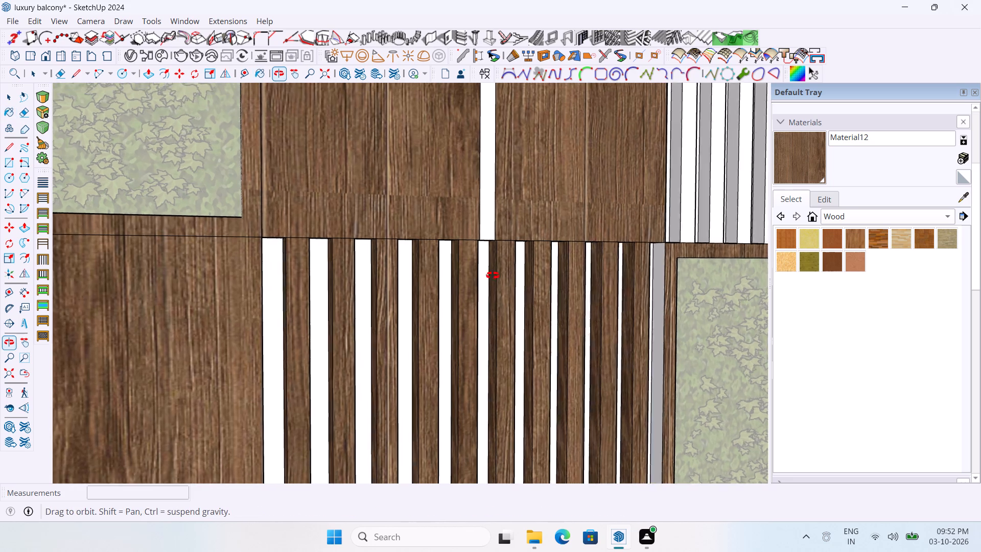
pyautogui.moveTo(493, 275); pyautogui.dragTo(316, 270, button='middle')
pyautogui.click(499, 307)
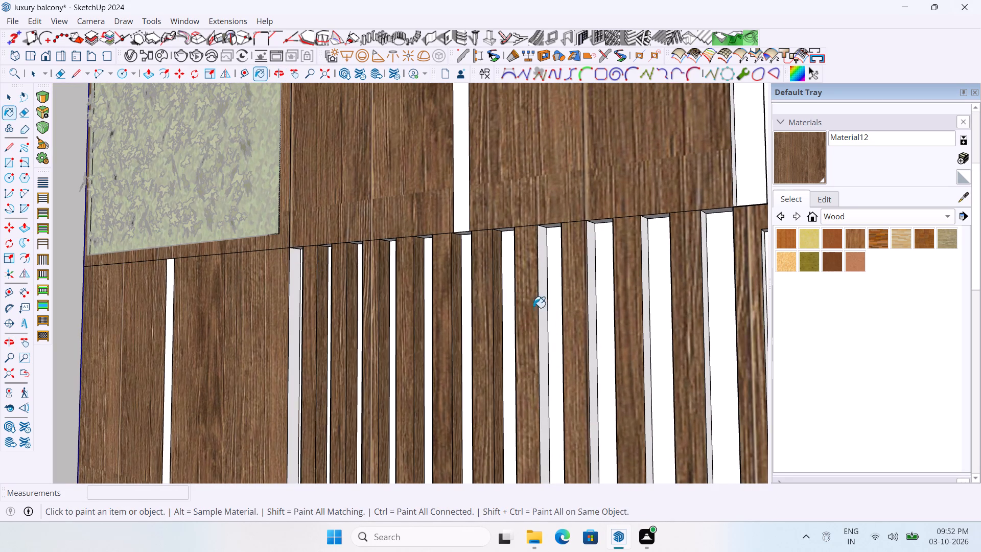
pyautogui.click(544, 308)
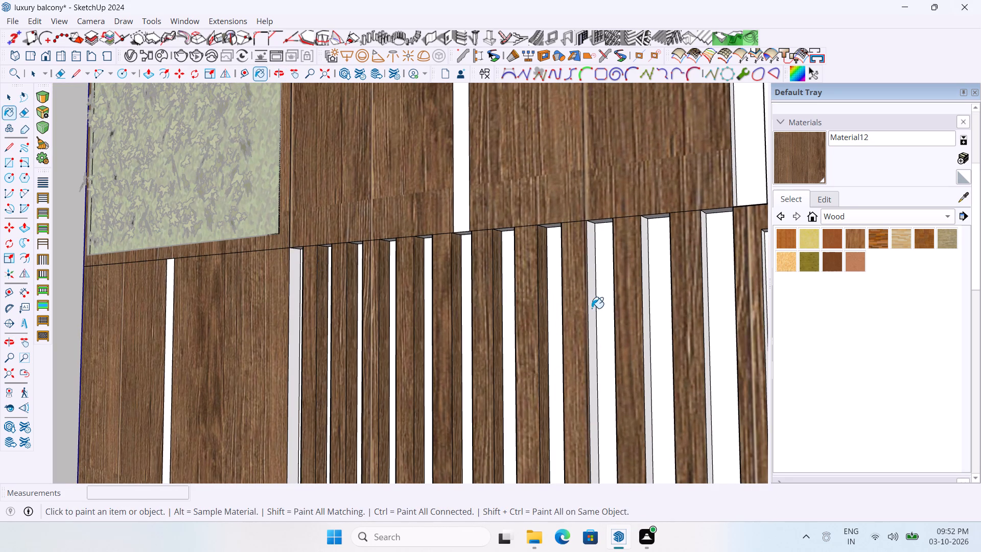
pyautogui.click(592, 308)
pyautogui.click(645, 318)
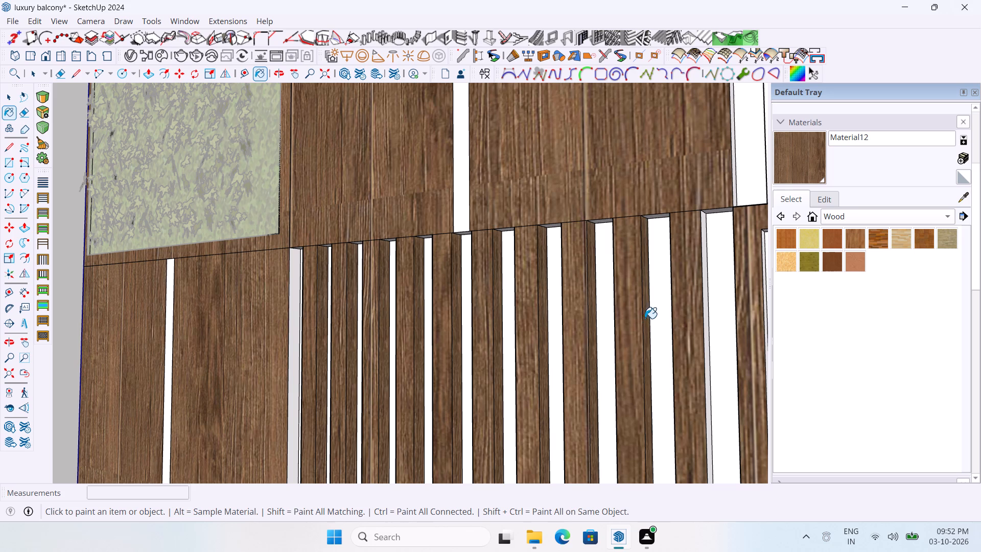
pyautogui.scroll(3, 726, 333)
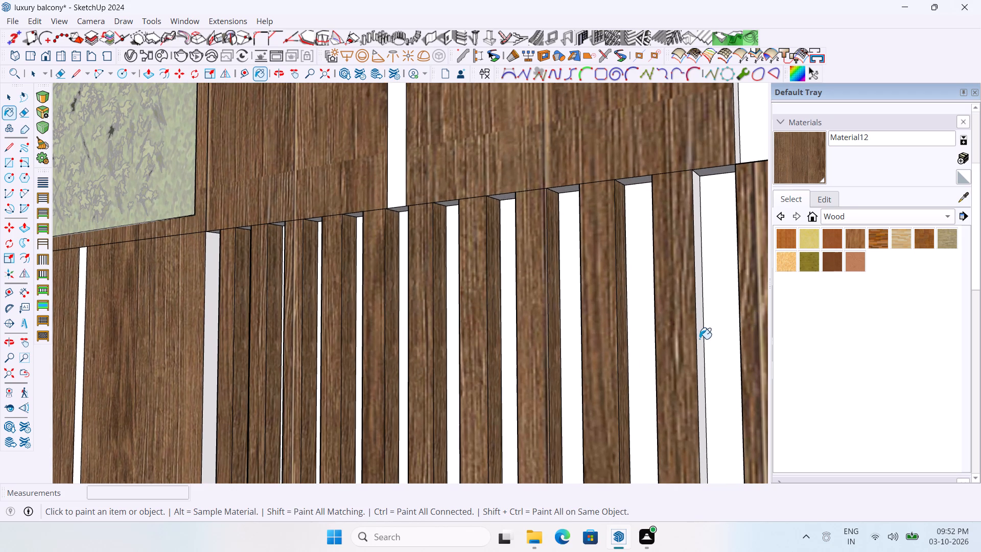
pyautogui.click(699, 339)
# Paint the side faces of the central plant panel's frame next to the left slatted panel with Material12.
pyautogui.scroll(-5, 253, 298)
pyautogui.moveTo(435, 326); pyautogui.dragTo(450, 379, button='middle')
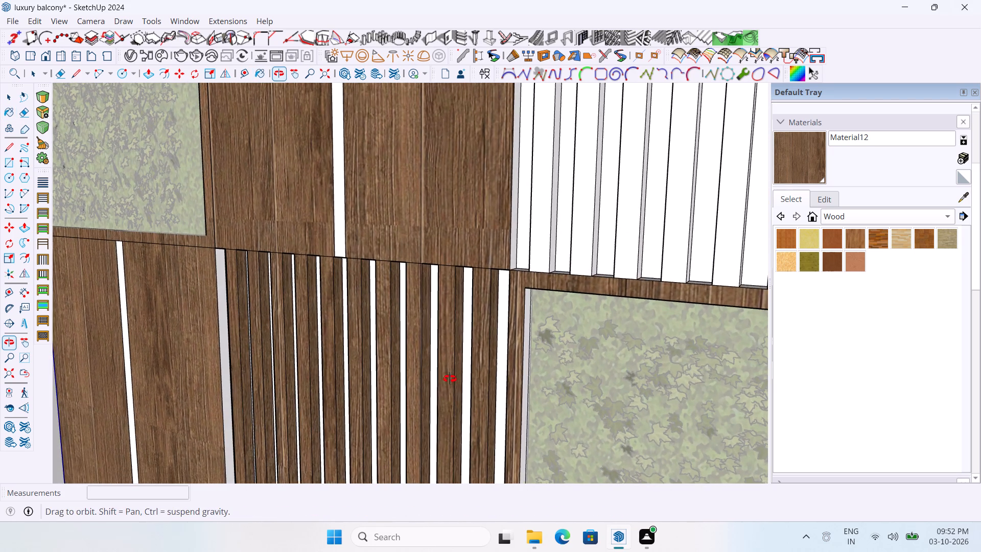
pyautogui.moveTo(450, 379); pyautogui.dragTo(451, 380, button='middle')
pyautogui.scroll(9, 541, 283)
pyautogui.click(526, 308)
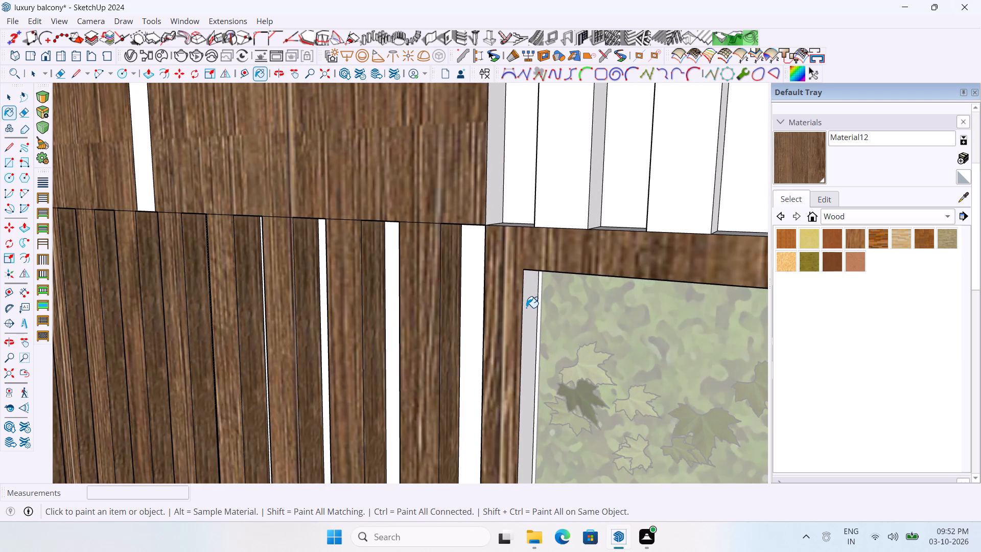
pyautogui.scroll(-10, 527, 307)
pyautogui.moveTo(524, 329); pyautogui.dragTo(779, 328, button='middle')
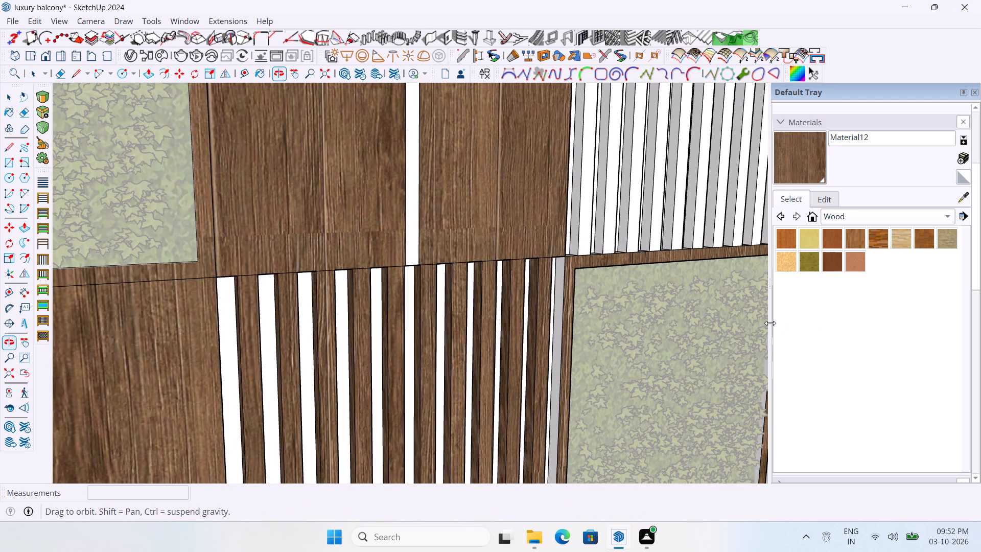
pyautogui.scroll(2, 568, 288)
pyautogui.click(555, 286)
pyautogui.scroll(-8, 556, 285)
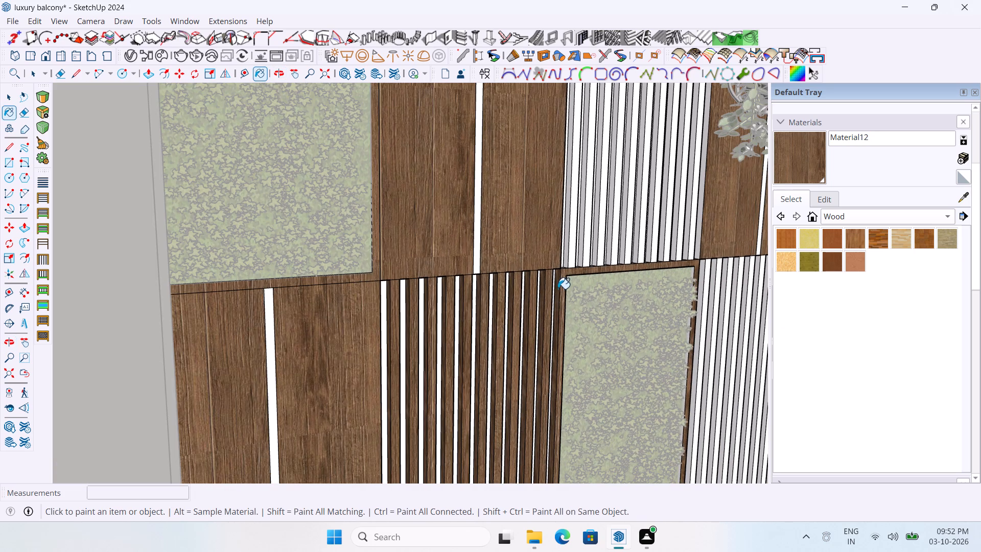
# Frame the whole balcony front-on through the arch and add a scene of that view.
pyautogui.scroll(2, 269, 320)
pyautogui.scroll(-4, 269, 320)
pyautogui.scroll(7, 354, 280)
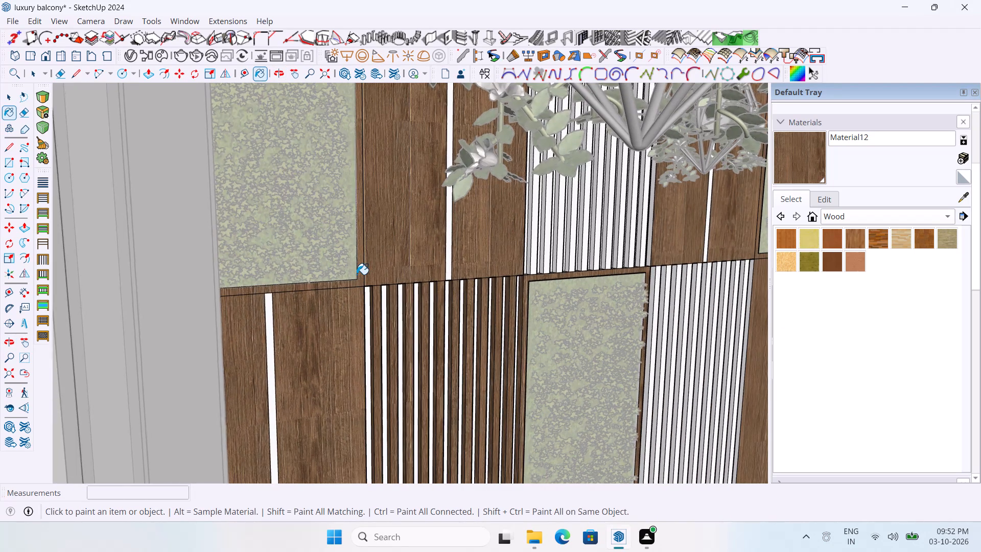
pyautogui.moveTo(408, 335); pyautogui.dragTo(318, 281, button='middle')
pyautogui.scroll(-5, 319, 301)
pyautogui.scroll(-4, 330, 341)
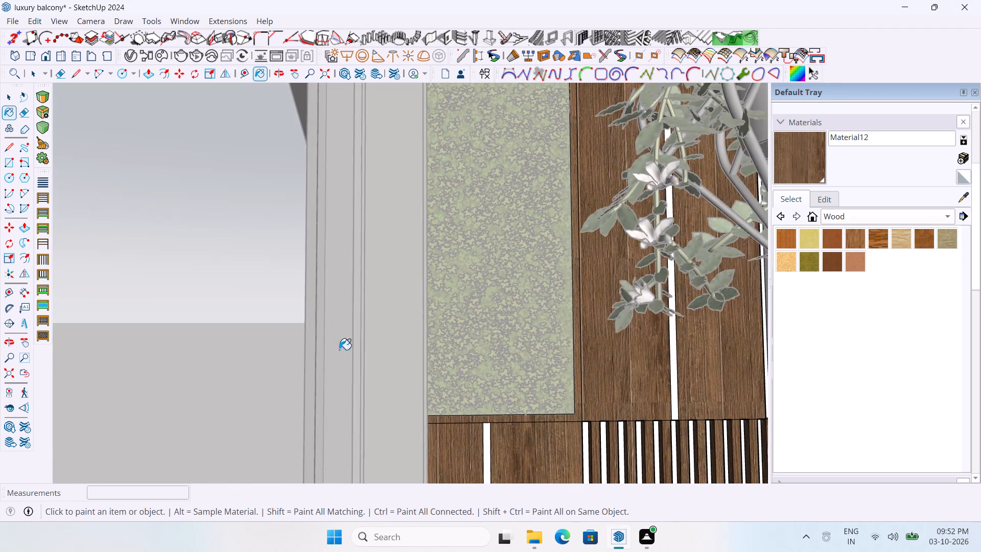
pyautogui.scroll(-8, 339, 350)
pyautogui.scroll(-18, 258, 259)
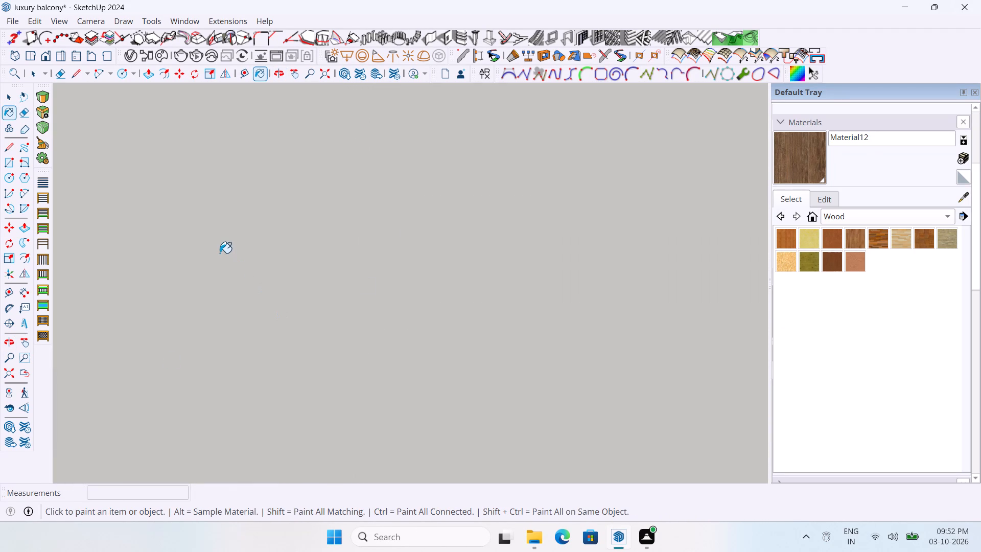
pyautogui.press('space')
pyautogui.scroll(-12, 220, 253)
pyautogui.scroll(-10, 202, 222)
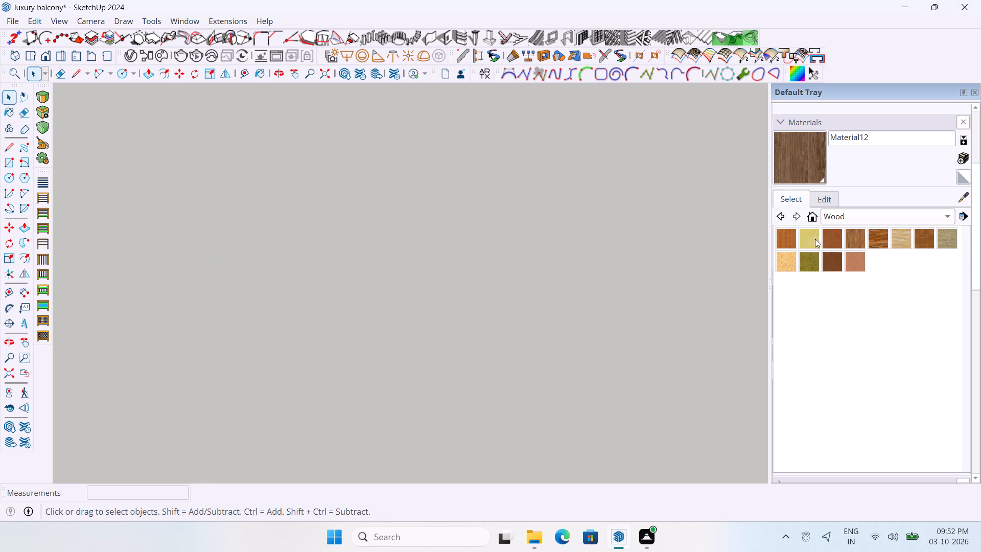
pyautogui.scroll(-20, 815, 239)
pyautogui.scroll(-17, 815, 239)
pyautogui.scroll(-20, 162, 234)
pyautogui.scroll(-17, 162, 234)
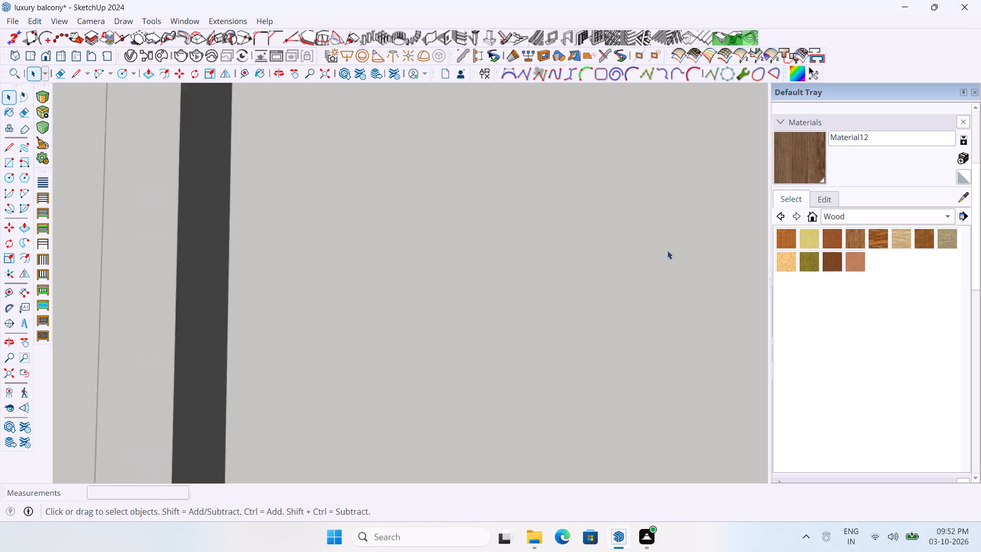
pyautogui.scroll(-20, 667, 250)
pyautogui.scroll(-17, 667, 250)
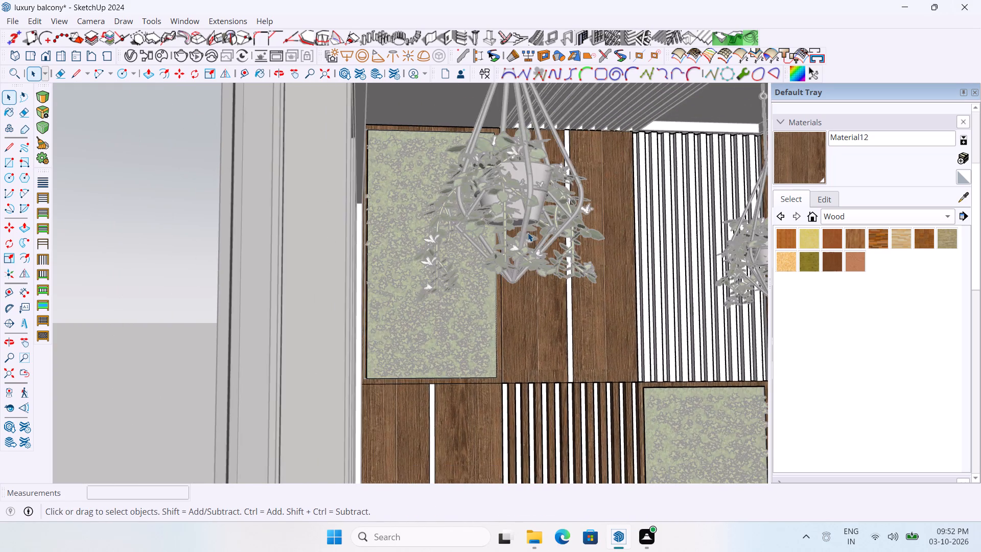
pyautogui.scroll(-17, 528, 233)
pyautogui.scroll(1, 394, 240)
pyautogui.scroll(-8, 267, 197)
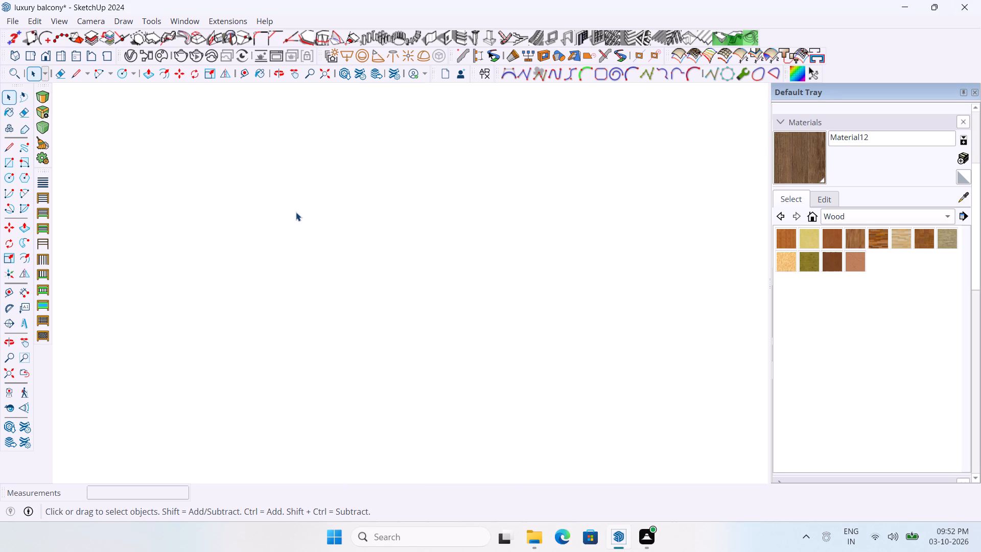
pyautogui.scroll(-20, 282, 207)
pyautogui.scroll(-9, 282, 207)
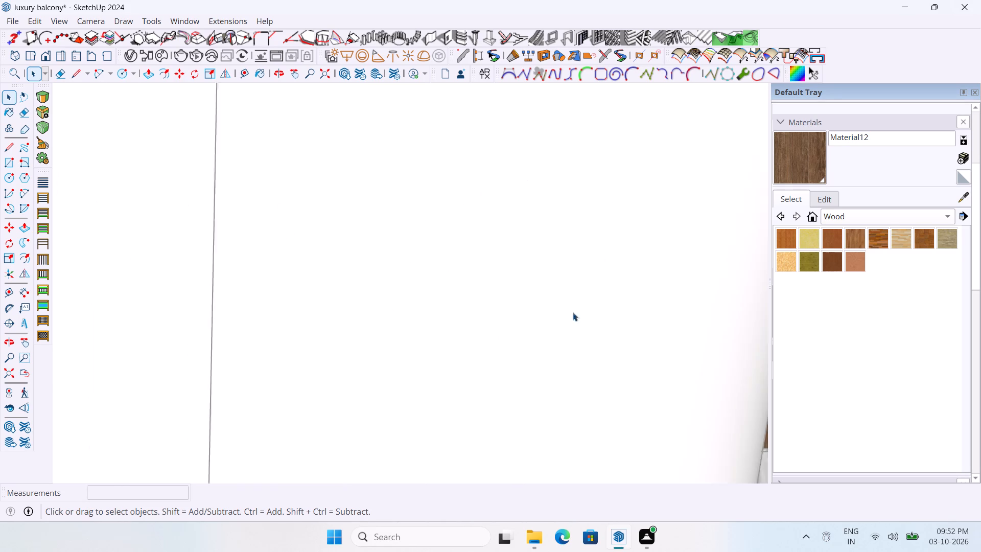
pyautogui.scroll(-20, 573, 312)
pyautogui.scroll(-10, 573, 312)
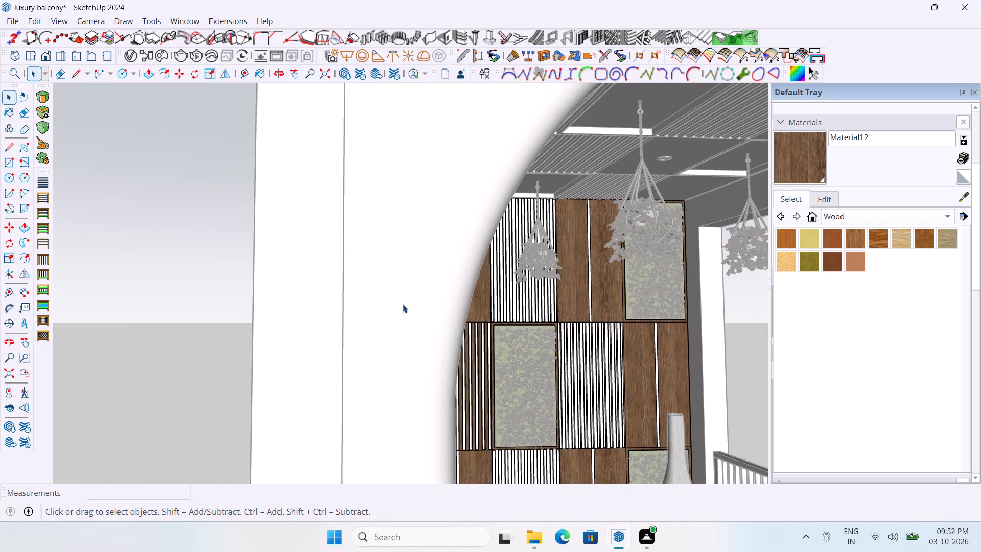
pyautogui.moveTo(403, 306); pyautogui.dragTo(497, 396, button='middle')
pyautogui.scroll(-12, 353, 289)
pyautogui.scroll(-3, 270, 286)
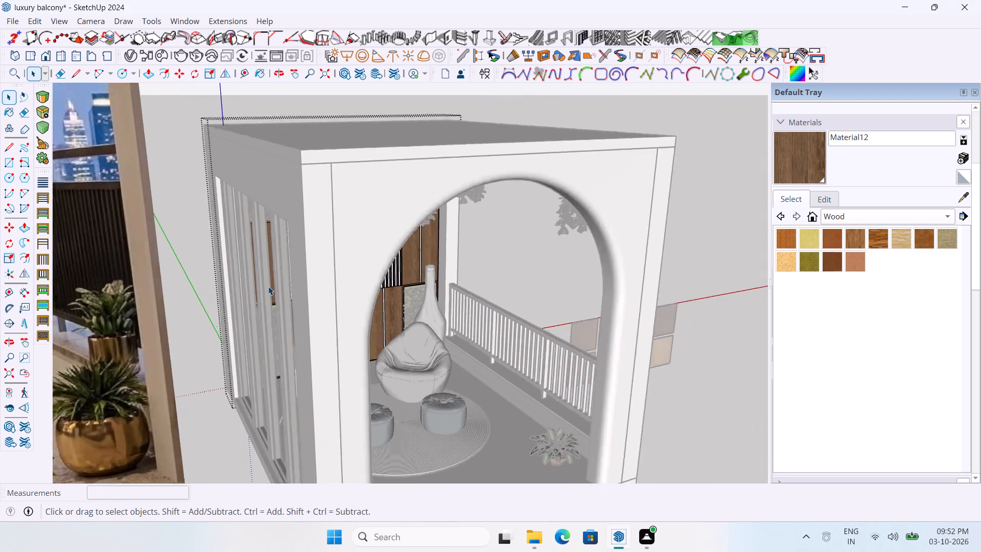
pyautogui.scroll(-7, 268, 286)
pyautogui.click(664, 379)
pyautogui.scroll(1, 551, 396)
pyautogui.moveTo(533, 403); pyautogui.dragTo(491, 380, button='middle')
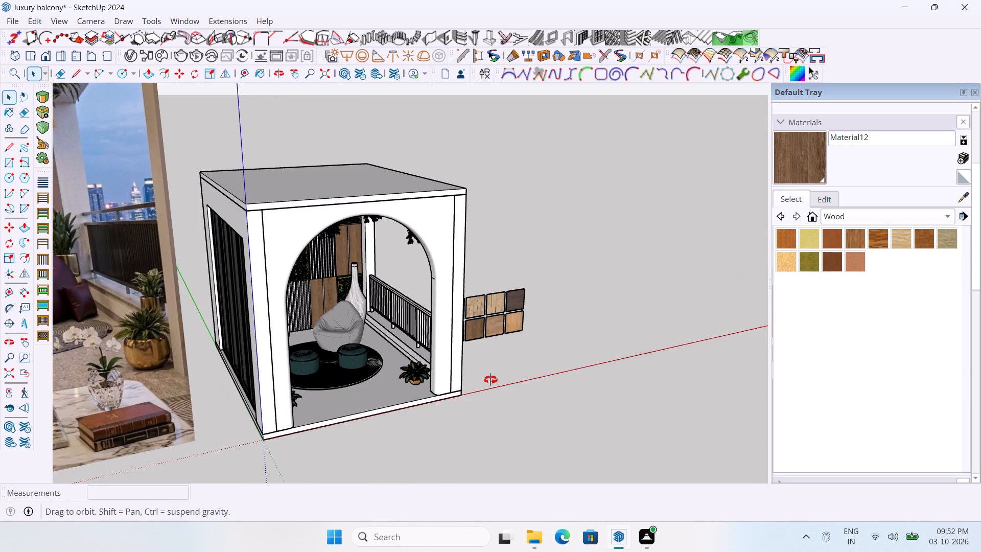
pyautogui.moveTo(491, 380); pyautogui.dragTo(422, 346, button='middle')
pyautogui.scroll(3, 253, 342)
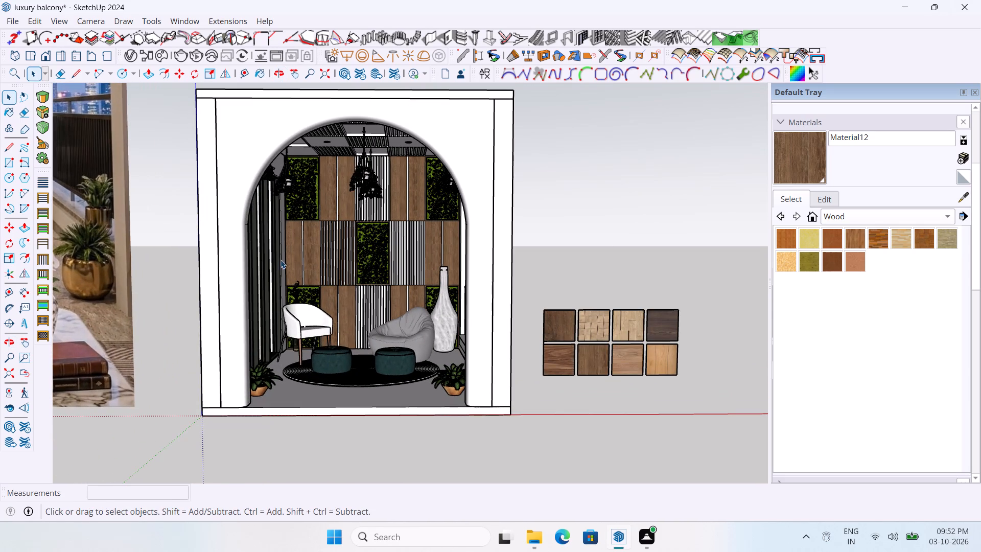
pyautogui.scroll(4, 289, 91)
pyautogui.scroll(-2, 331, 134)
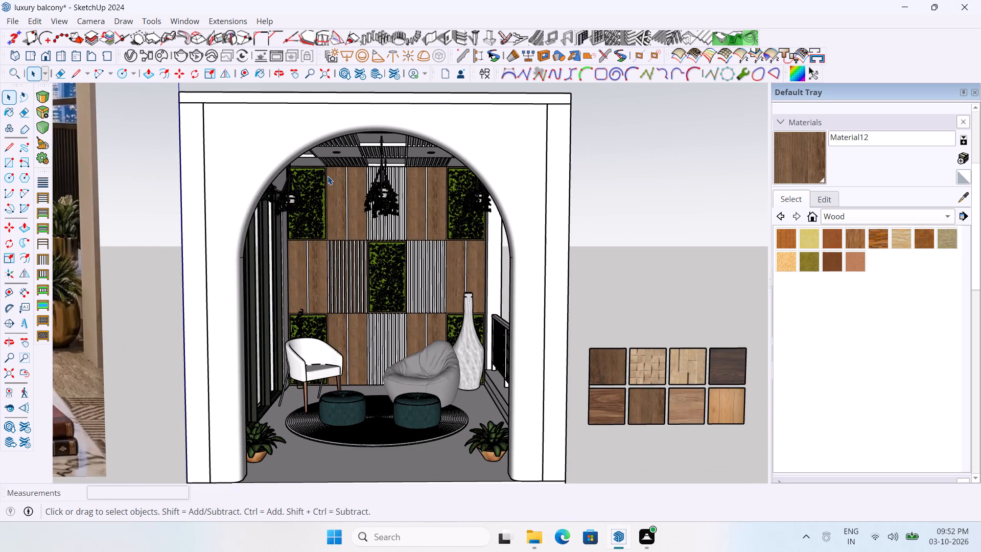
pyautogui.moveTo(327, 176); pyautogui.dragTo(338, 164, button='middle')
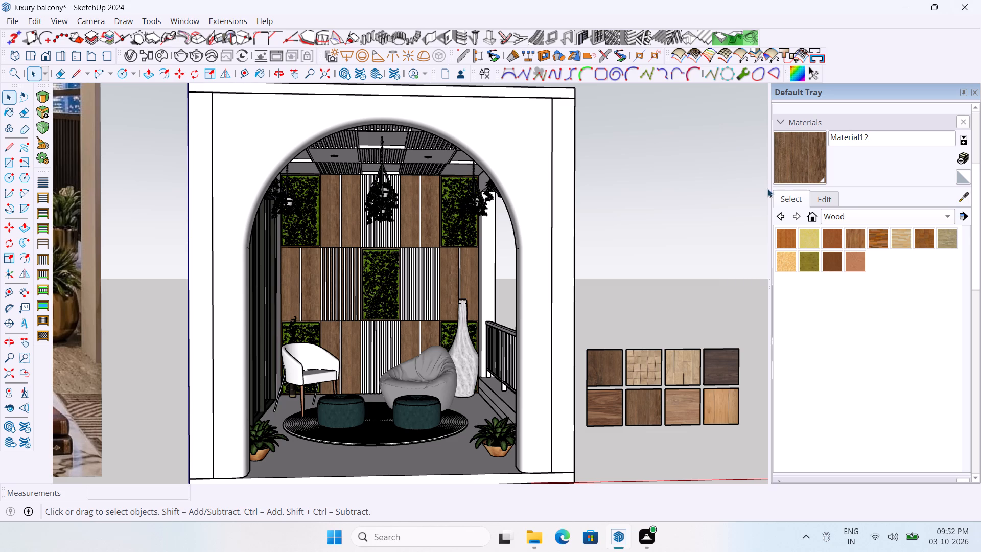
pyautogui.click(783, 122)
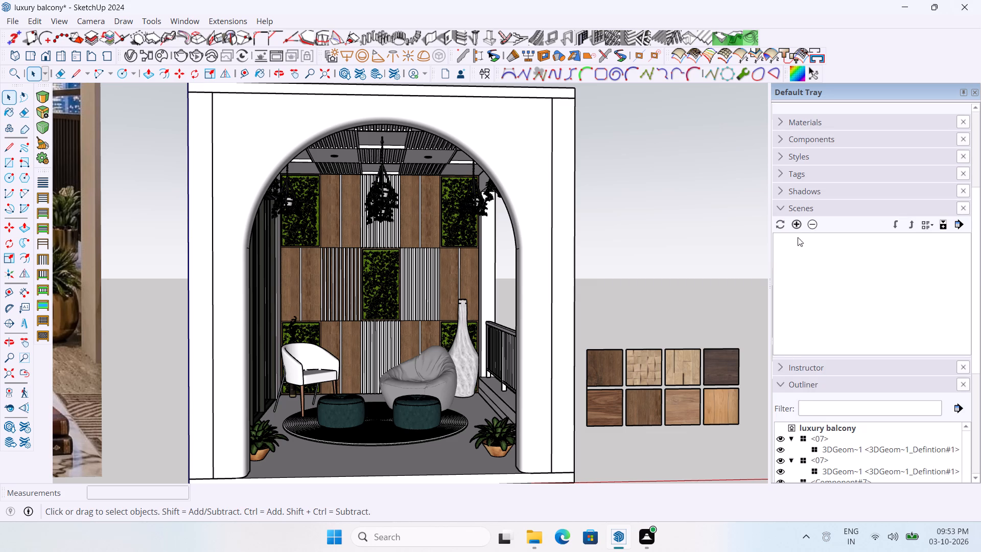
pyautogui.click(797, 221)
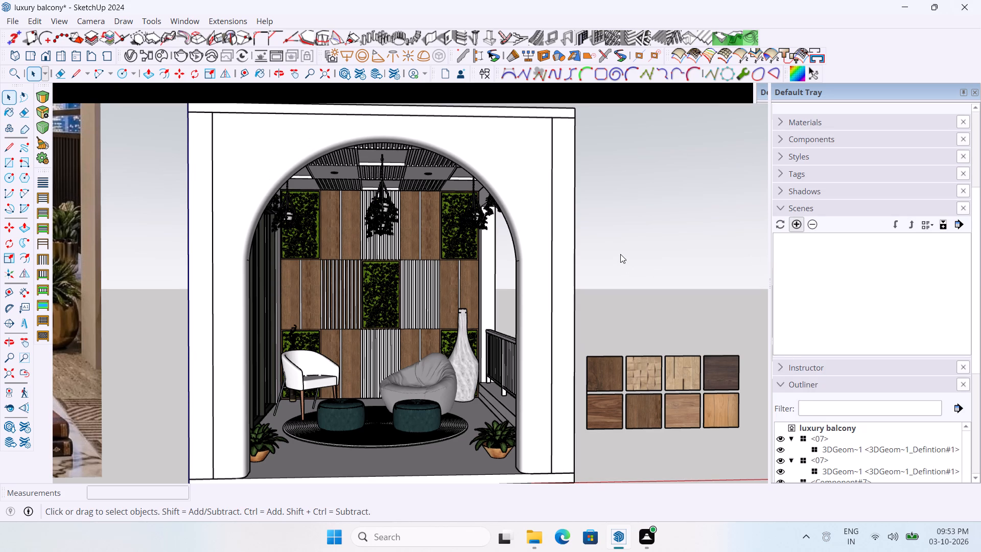
# Examine the balcony interior and its feature wall through the arch from the front and from an angle.
pyautogui.scroll(-4, 620, 254)
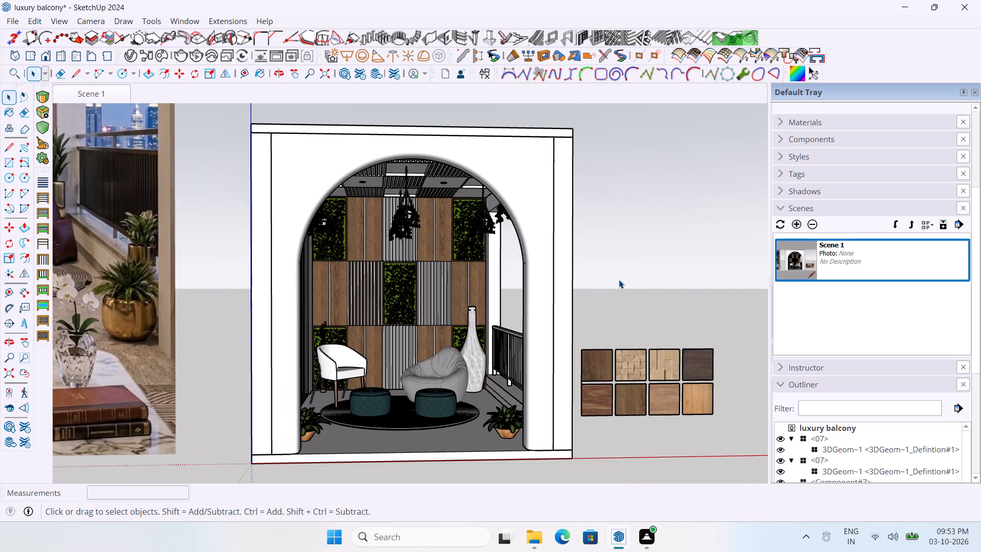
pyautogui.scroll(-2, 619, 280)
pyautogui.scroll(3, 619, 280)
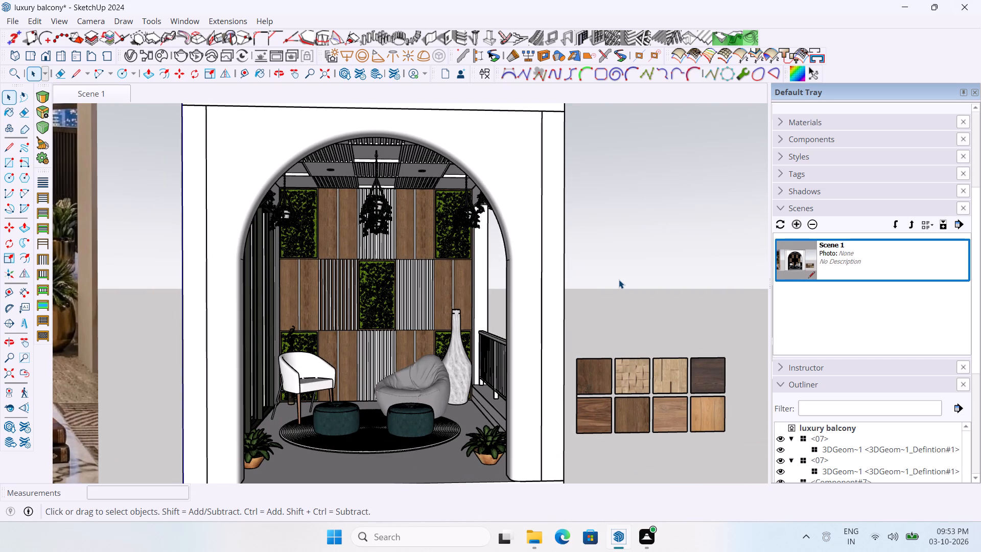
pyautogui.moveTo(697, 268); pyautogui.dragTo(610, 224, button='middle')
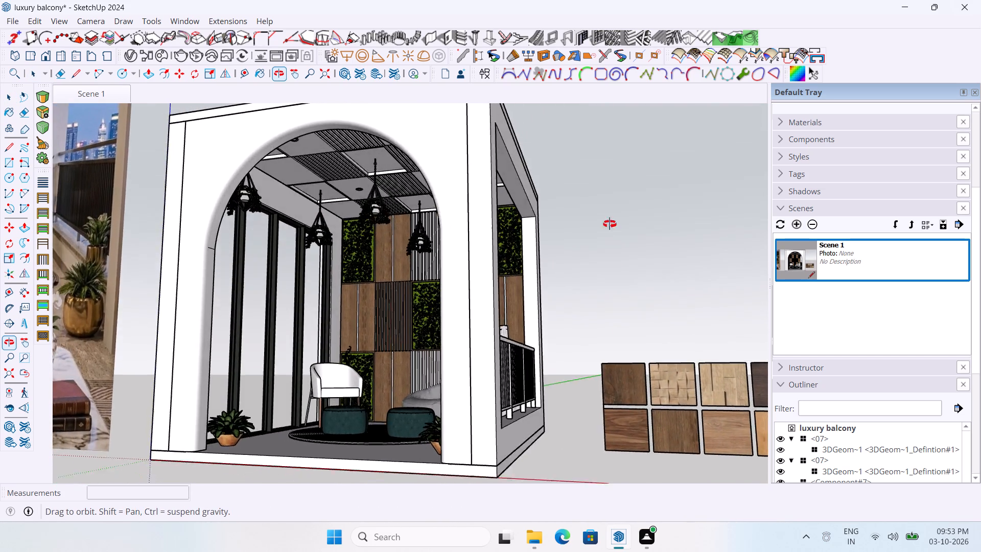
pyautogui.moveTo(610, 224); pyautogui.dragTo(678, 271, button='middle')
pyautogui.scroll(1, 568, 212)
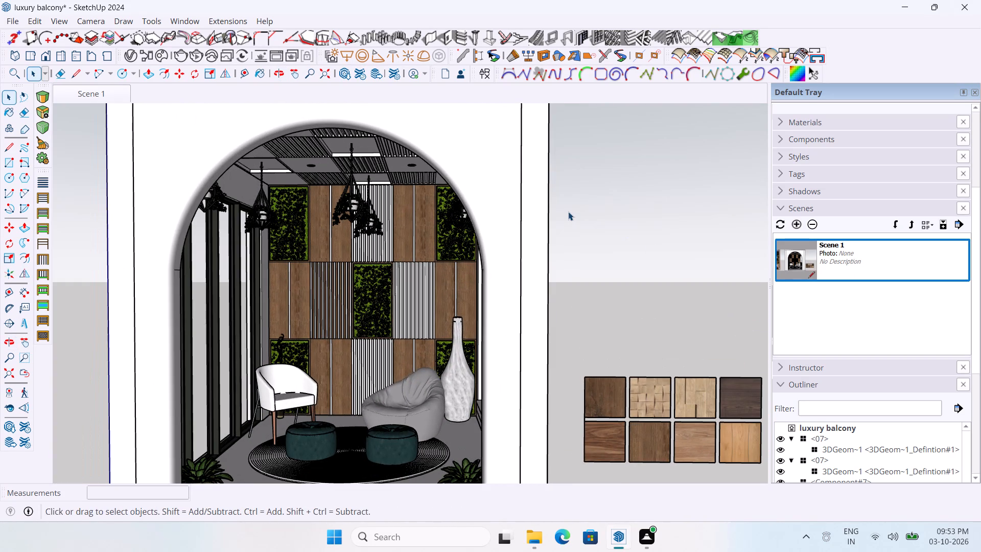
pyautogui.scroll(-1, 656, 312)
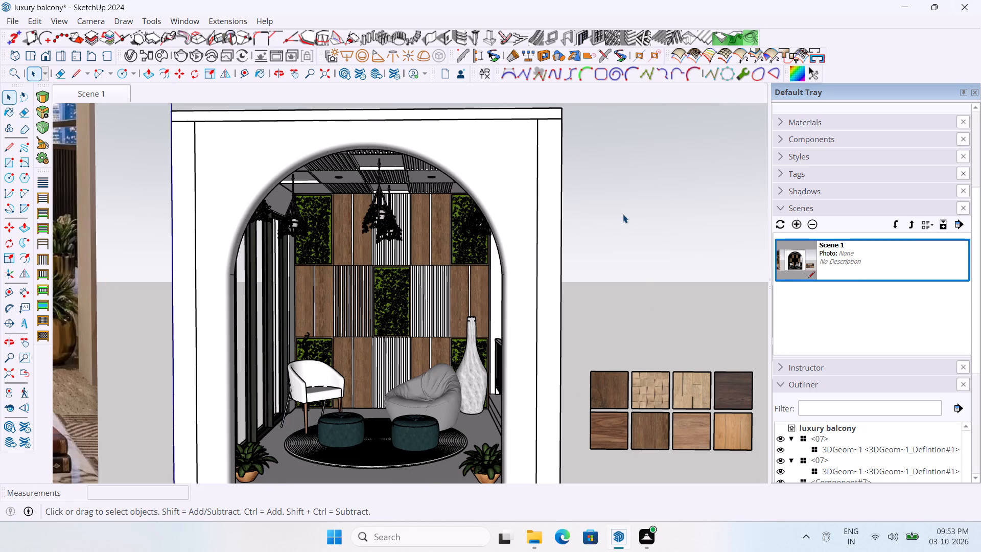
pyautogui.scroll(1, 623, 214)
pyautogui.scroll(-1, 687, 222)
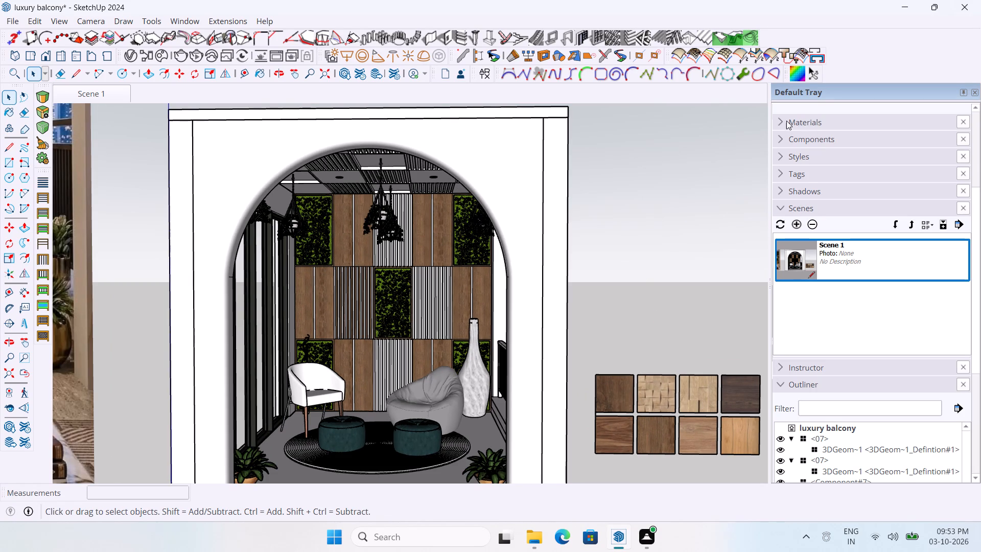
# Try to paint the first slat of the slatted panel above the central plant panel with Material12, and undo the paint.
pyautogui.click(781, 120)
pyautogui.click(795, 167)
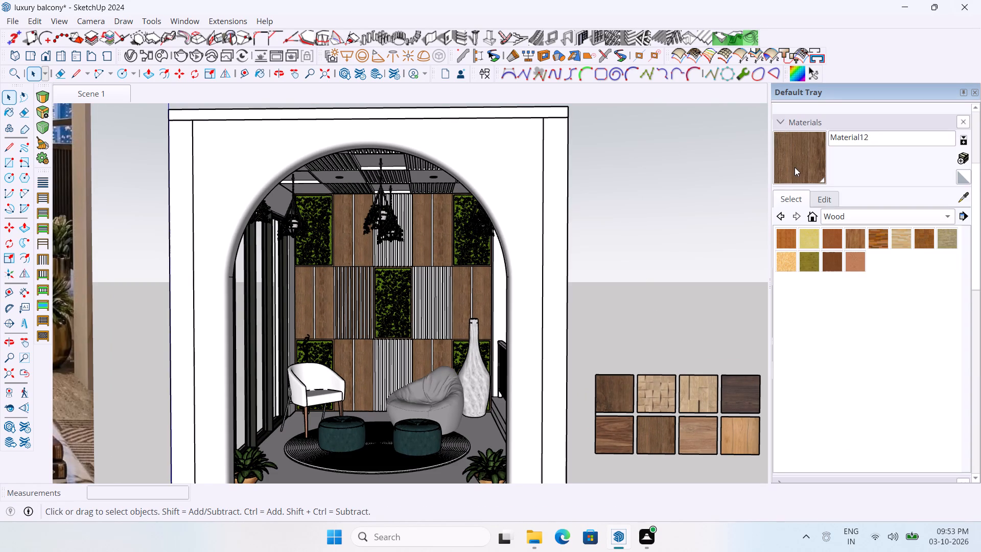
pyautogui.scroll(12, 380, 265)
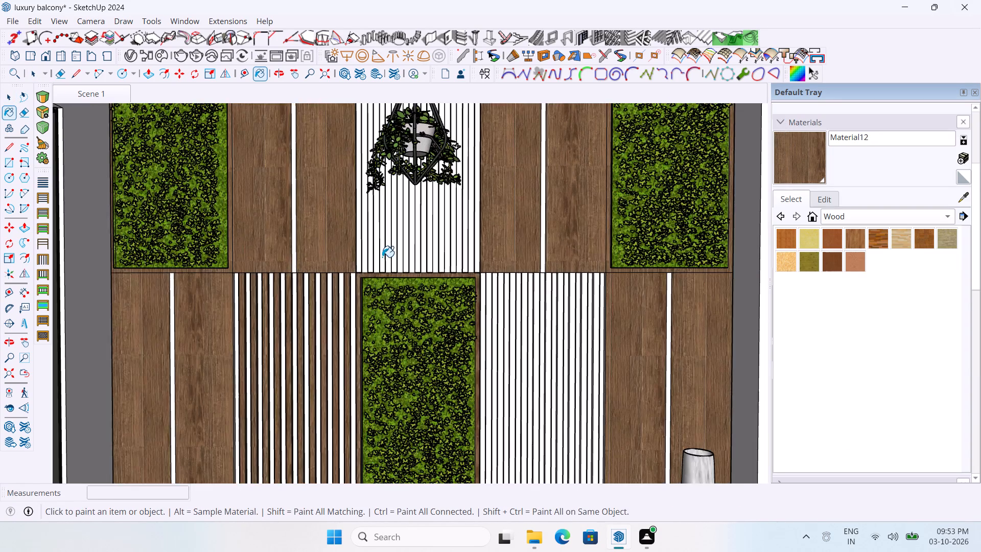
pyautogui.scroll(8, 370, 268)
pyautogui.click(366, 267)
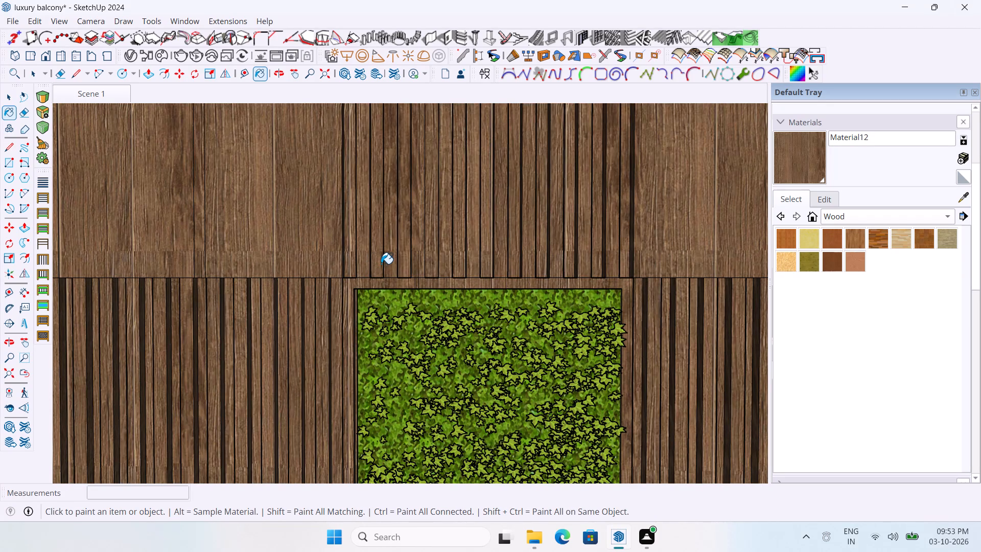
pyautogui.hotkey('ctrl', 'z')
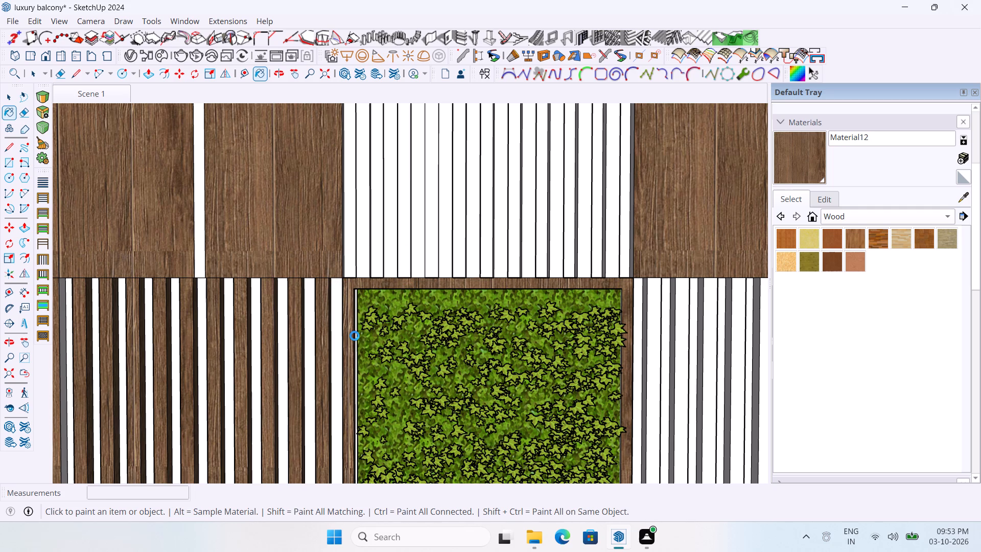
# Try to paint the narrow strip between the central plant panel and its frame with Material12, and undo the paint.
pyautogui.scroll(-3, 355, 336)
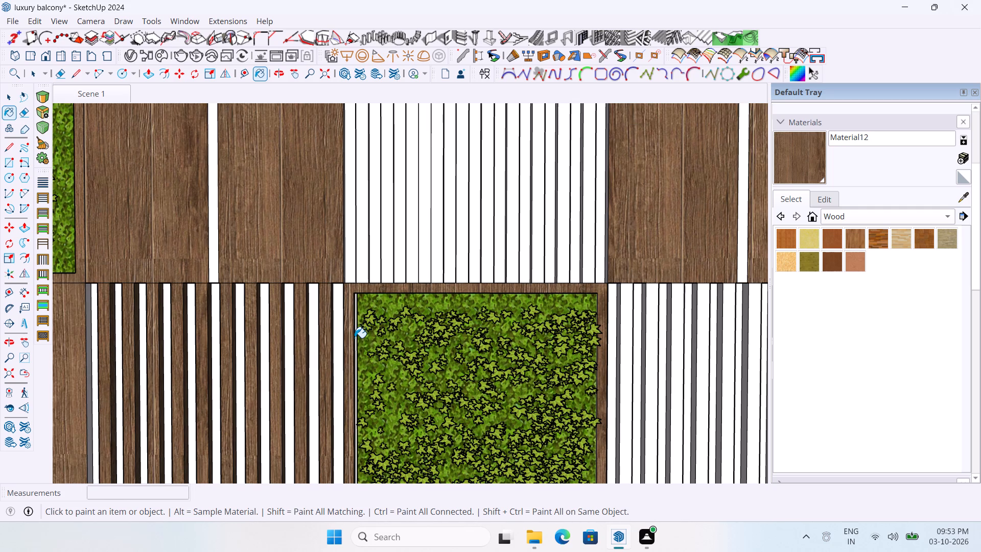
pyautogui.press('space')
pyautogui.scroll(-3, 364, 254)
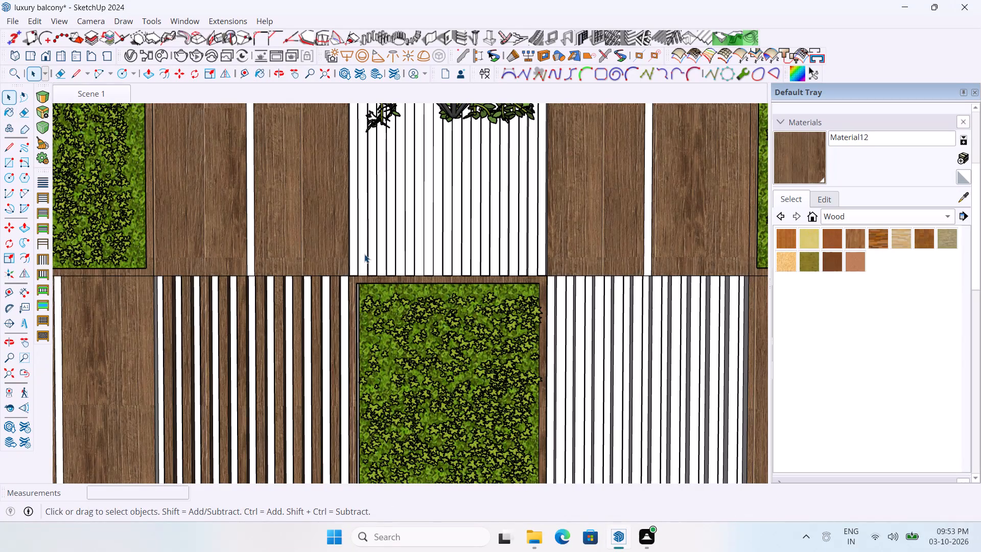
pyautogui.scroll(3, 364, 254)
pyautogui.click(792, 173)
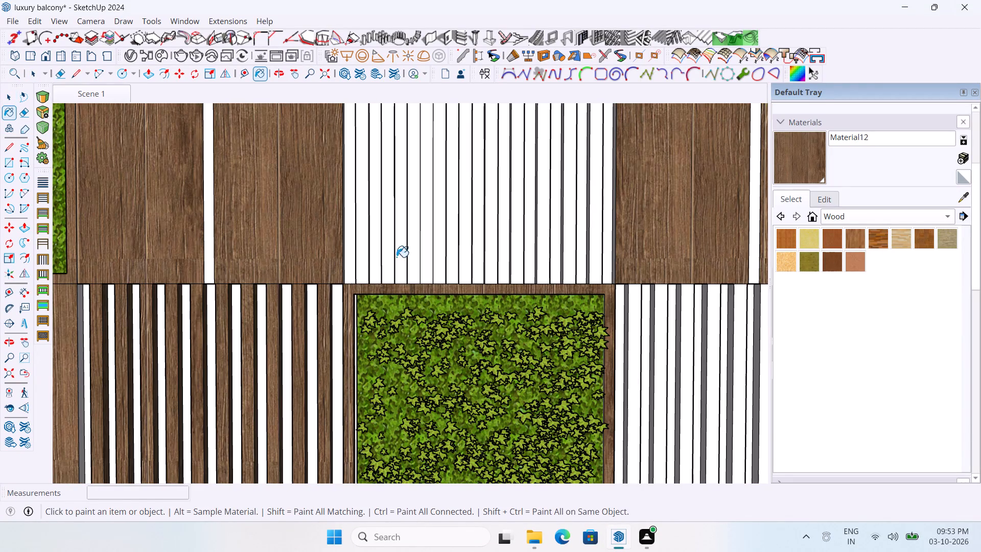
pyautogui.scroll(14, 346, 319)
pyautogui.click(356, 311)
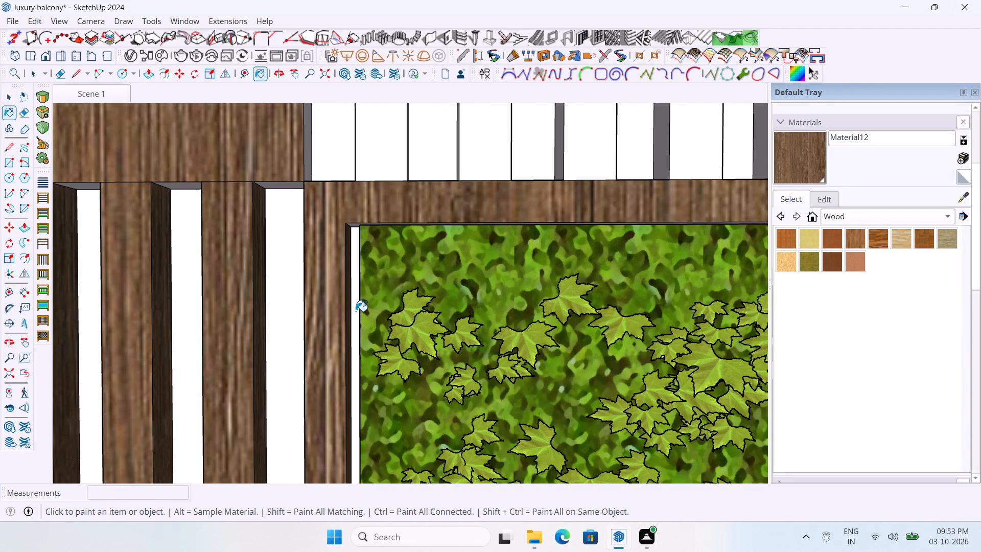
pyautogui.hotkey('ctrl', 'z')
# Open the slatted panel above the central plant panel for editing and paint its first four slats' fronts and left side faces with Material12.
pyautogui.scroll(-10, 364, 321)
pyautogui.press('space')
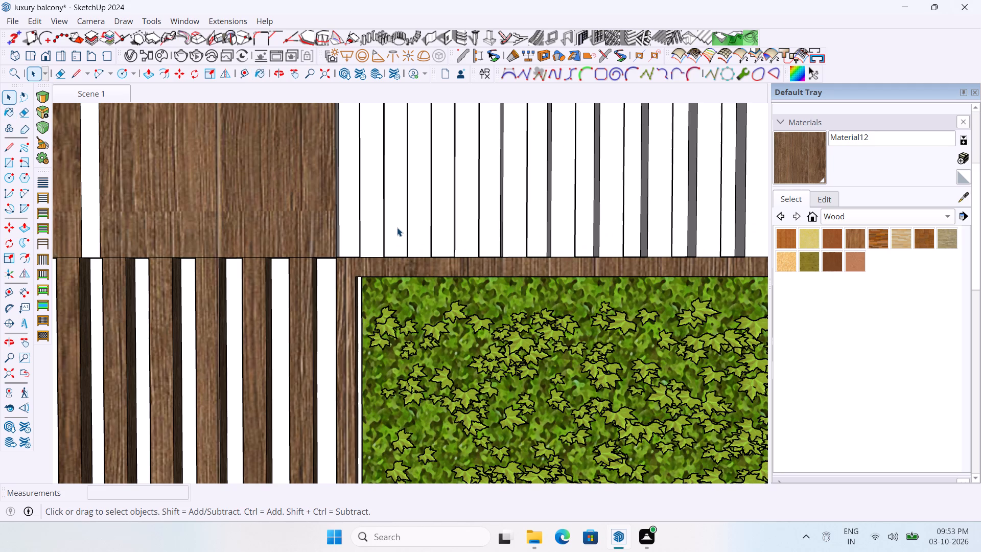
pyautogui.doubleClick(397, 227)
pyautogui.moveTo(397, 227); pyautogui.dragTo(457, 266, button='middle')
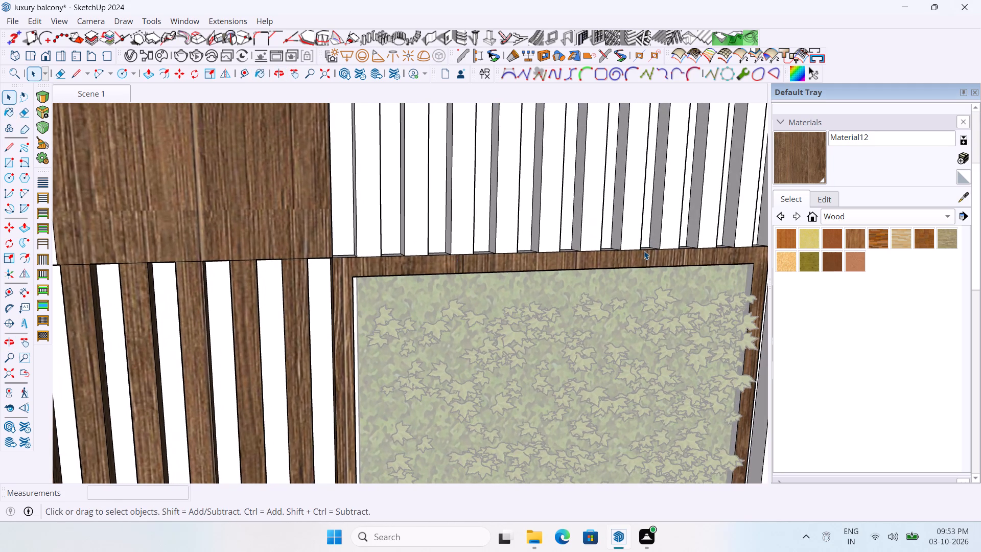
pyautogui.click(795, 162)
pyautogui.scroll(7, 375, 224)
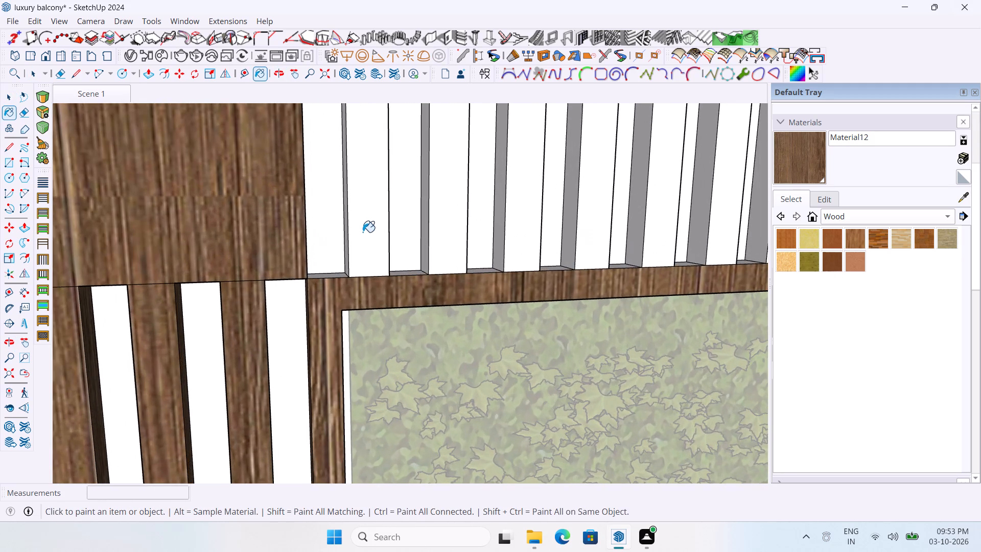
pyautogui.moveTo(363, 234); pyautogui.dragTo(418, 261, button='middle')
pyautogui.click(334, 249)
pyautogui.click(351, 249)
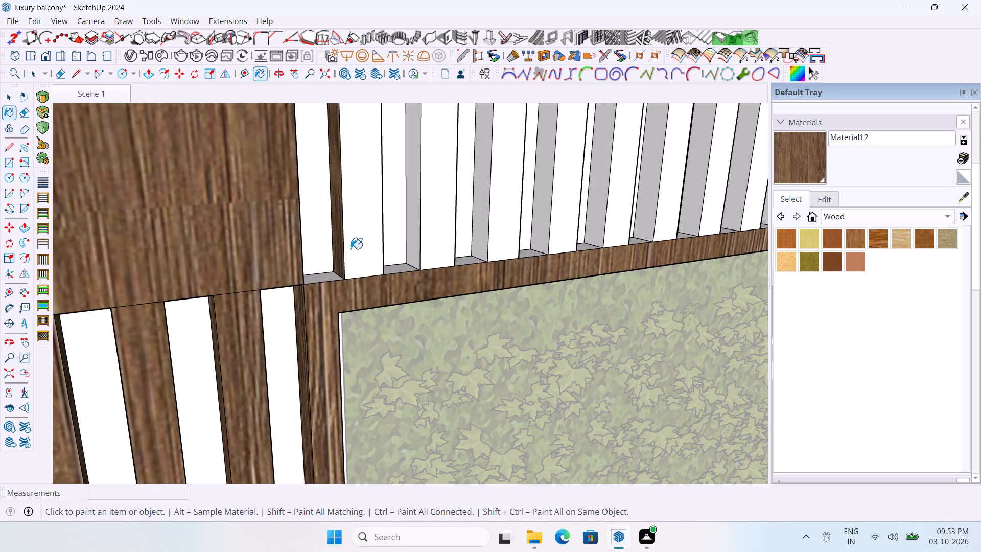
pyautogui.click(415, 241)
pyautogui.click(429, 240)
pyautogui.click(478, 236)
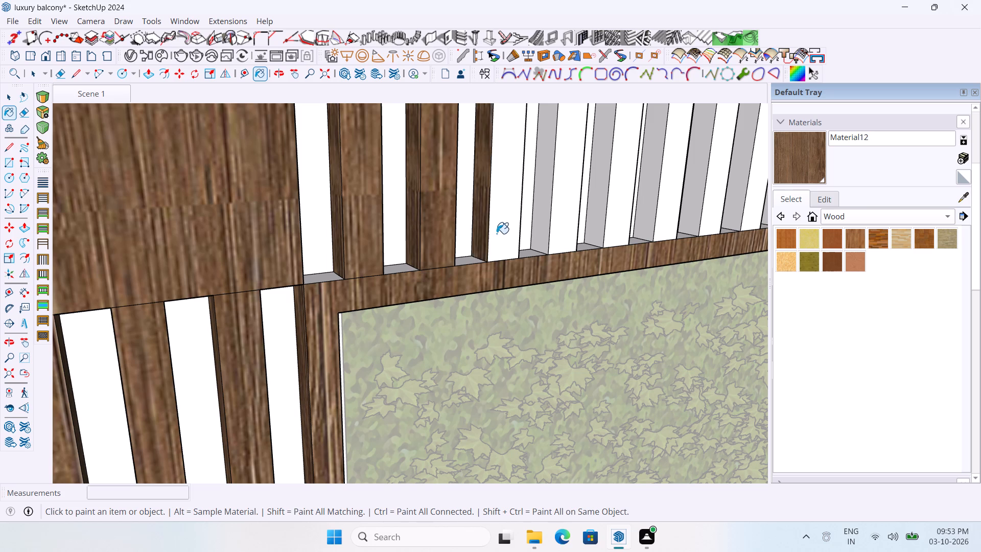
pyautogui.click(498, 234)
pyautogui.click(540, 226)
pyautogui.click(569, 225)
# Paint the fronts and left sides of the remaining six upper slats, plus the adjoining wood panel's edge, with Material12.
pyautogui.click(595, 213)
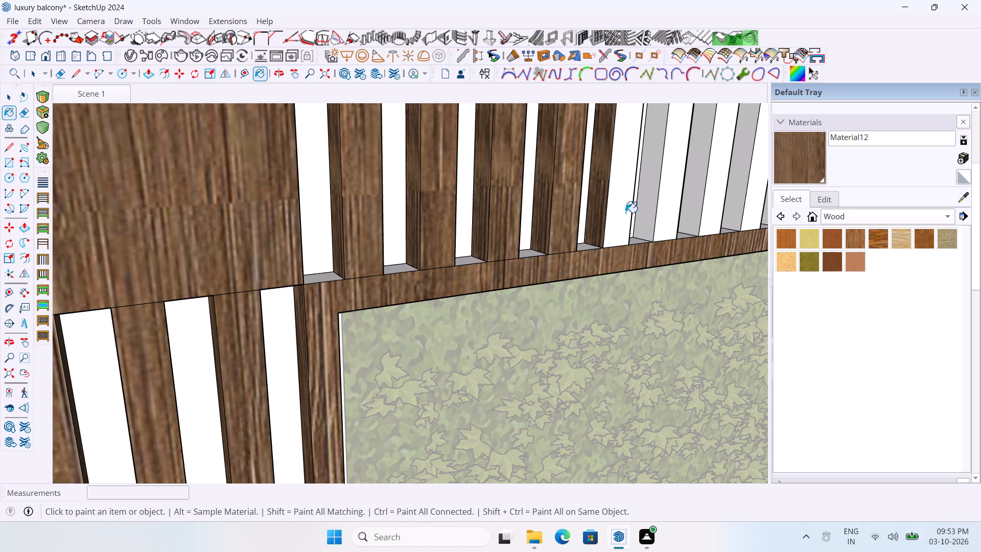
pyautogui.click(625, 213)
pyautogui.click(644, 210)
pyautogui.click(662, 209)
pyautogui.click(695, 203)
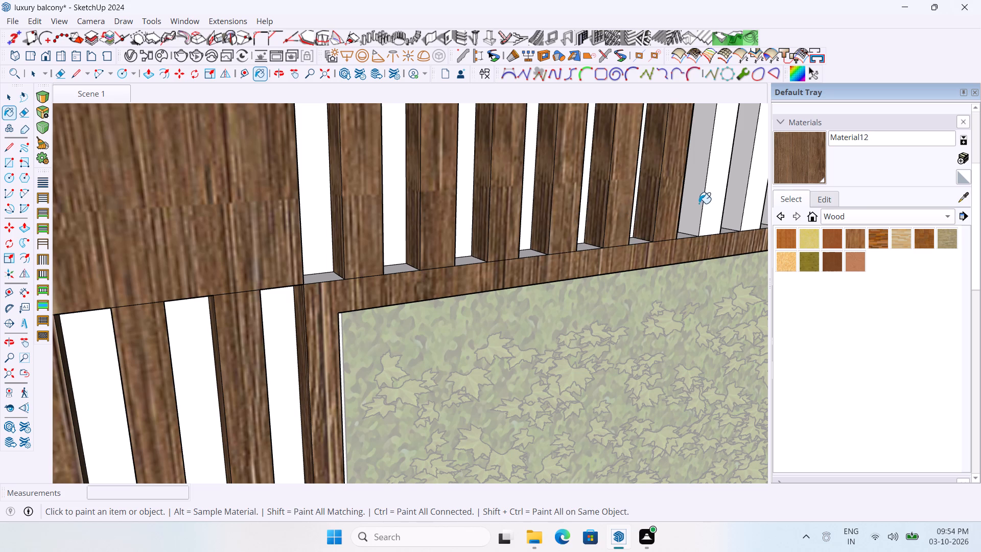
pyautogui.click(708, 203)
pyautogui.scroll(-4, 393, 348)
pyautogui.scroll(3, 676, 243)
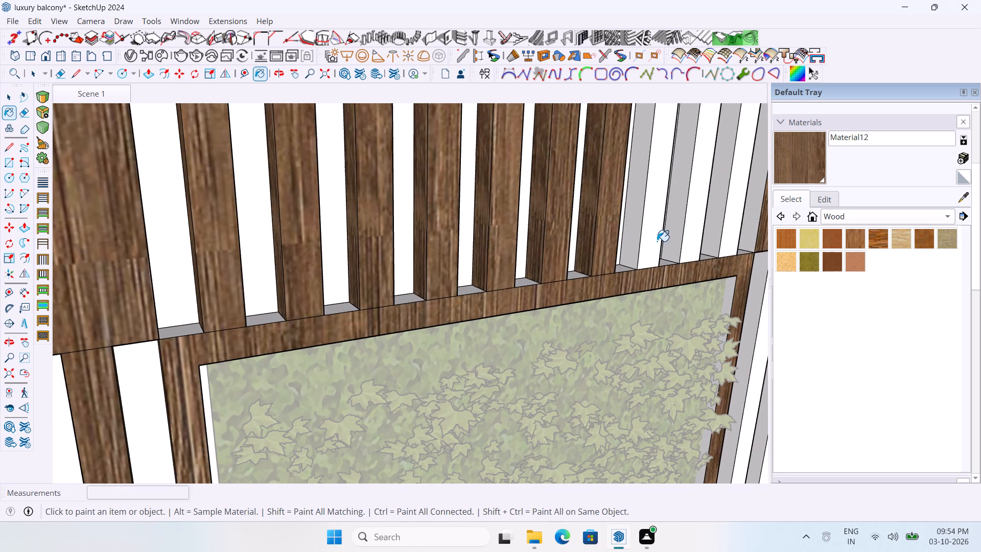
pyautogui.click(637, 238)
pyautogui.click(645, 238)
pyautogui.click(681, 227)
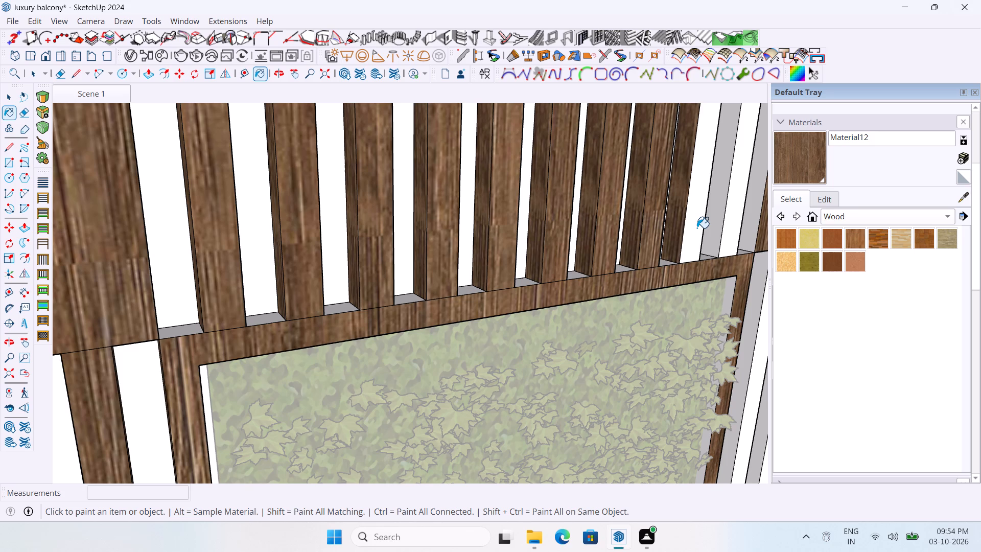
pyautogui.click(697, 228)
pyautogui.click(715, 228)
pyautogui.click(733, 224)
pyautogui.scroll(-3, 198, 370)
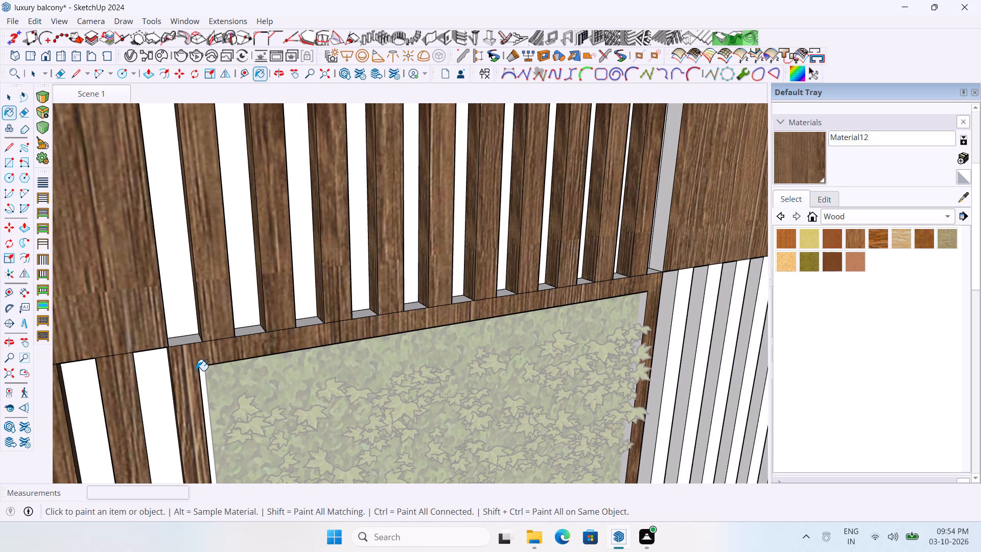
pyautogui.click(660, 247)
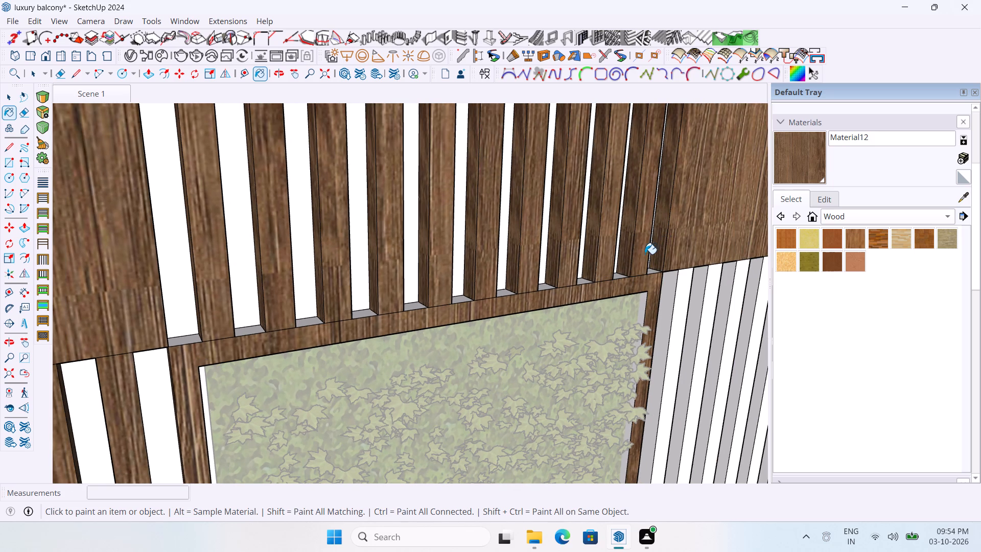
# Paint the right side faces of all the slats above the plant panel and the left wood panel's adjoining edge with Material12.
pyautogui.moveTo(512, 286); pyautogui.dragTo(270, 267, button='middle')
pyautogui.scroll(-2, 229, 280)
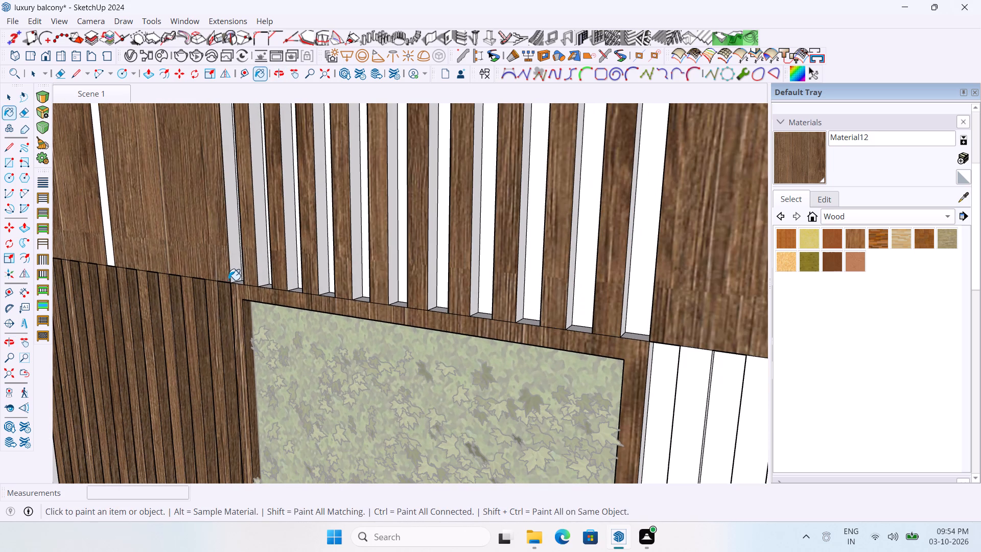
pyautogui.scroll(5, 649, 302)
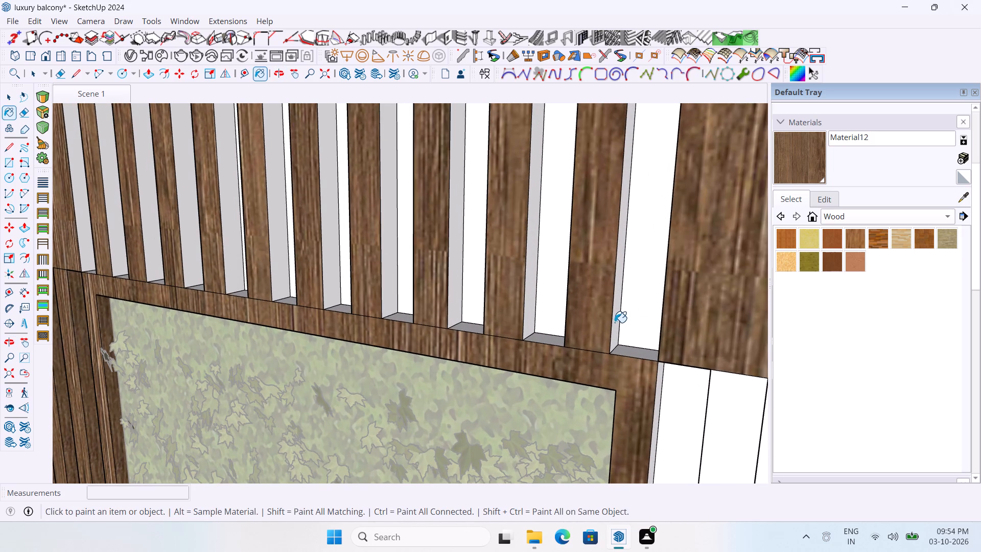
pyautogui.click(615, 323)
pyautogui.click(531, 303)
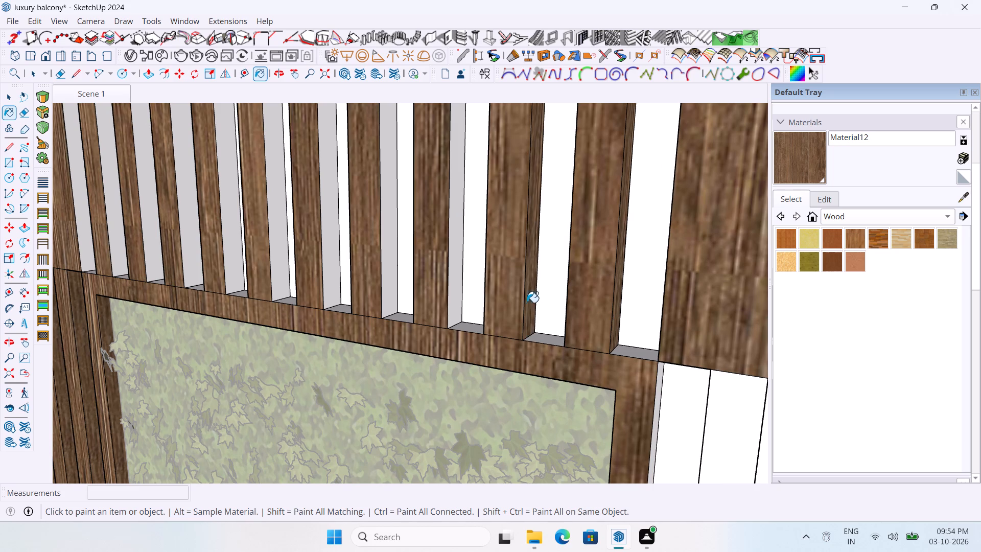
pyautogui.click(456, 291)
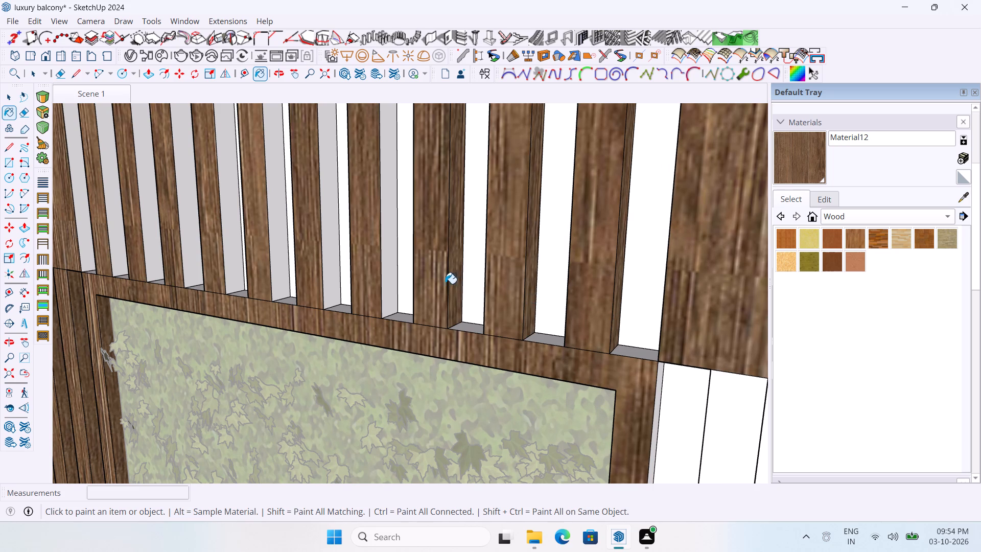
pyautogui.click(388, 259)
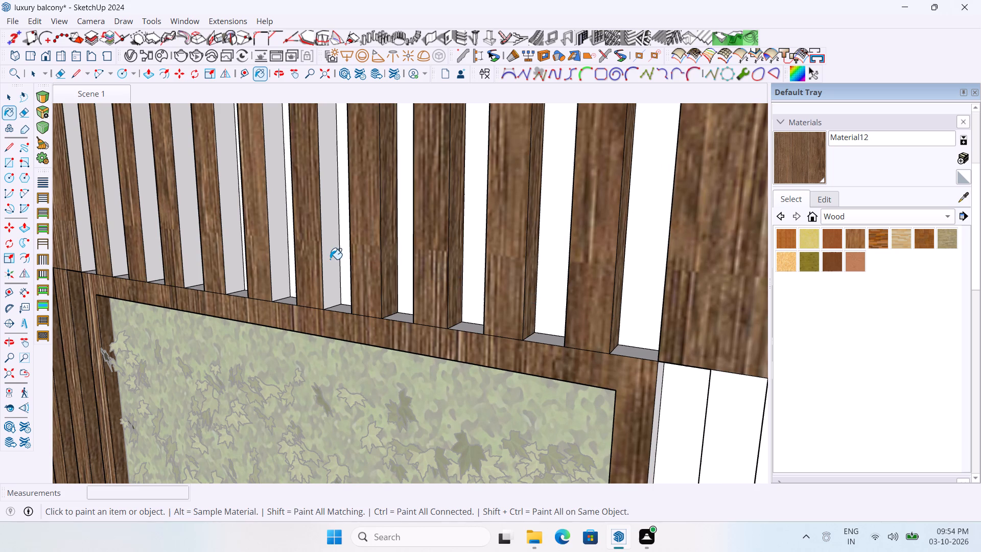
pyautogui.click(330, 259)
pyautogui.click(284, 250)
pyautogui.click(238, 250)
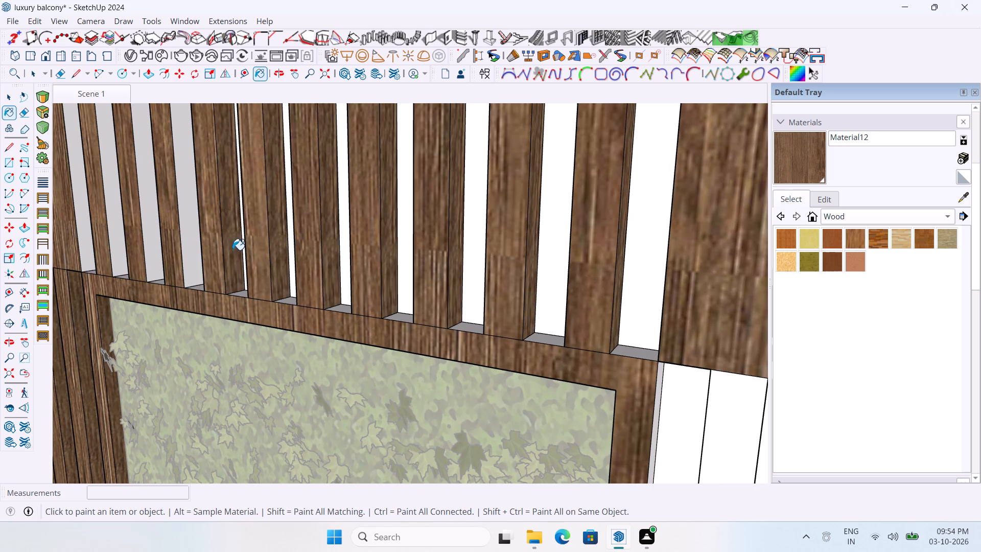
pyautogui.click(192, 251)
pyautogui.click(153, 249)
pyautogui.click(116, 249)
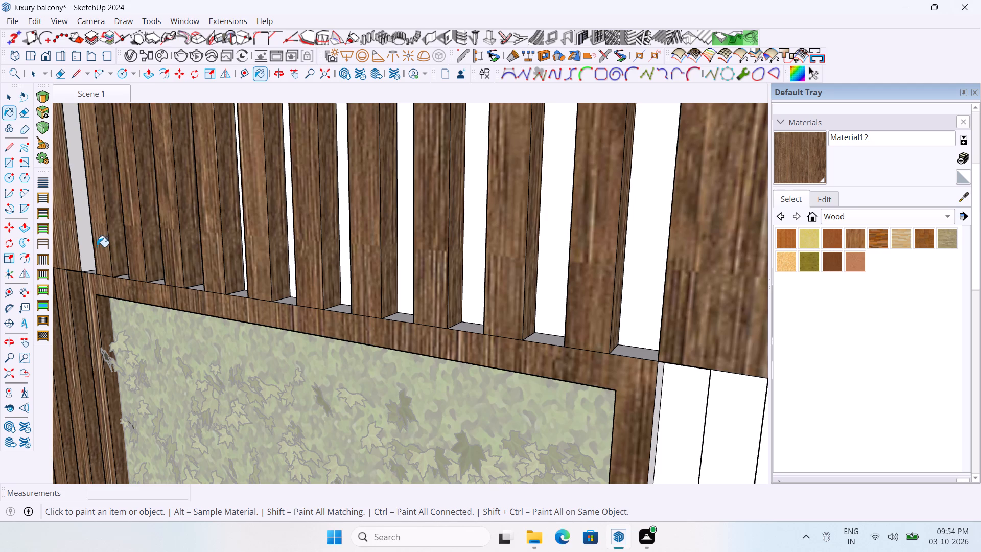
pyautogui.click(86, 243)
# Paint the plant frame's outer right side, all of the adjacent right slatted panel's first slat and its second slat's front with Material12.
pyautogui.scroll(-8, 148, 314)
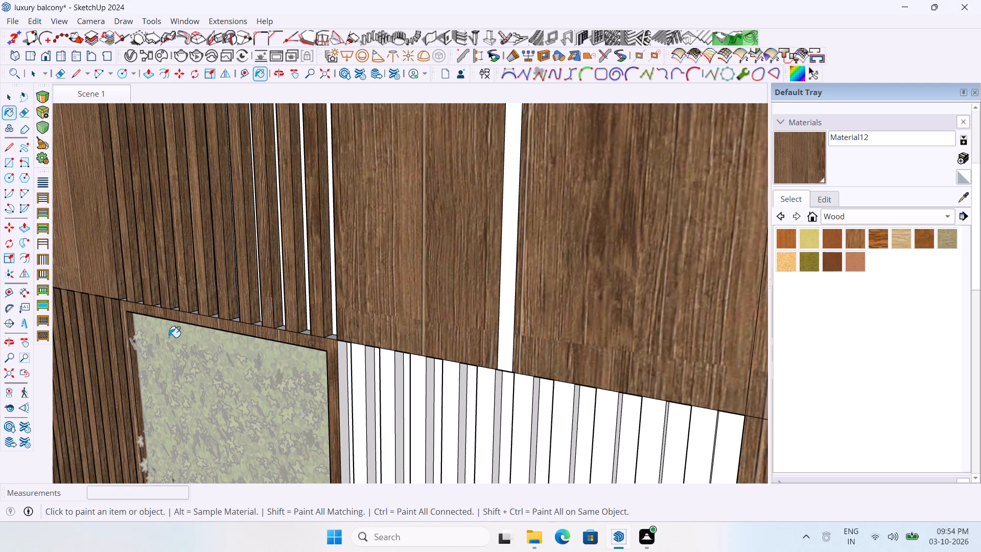
pyautogui.scroll(6, 337, 398)
pyautogui.moveTo(378, 385); pyautogui.dragTo(513, 371, button='middle')
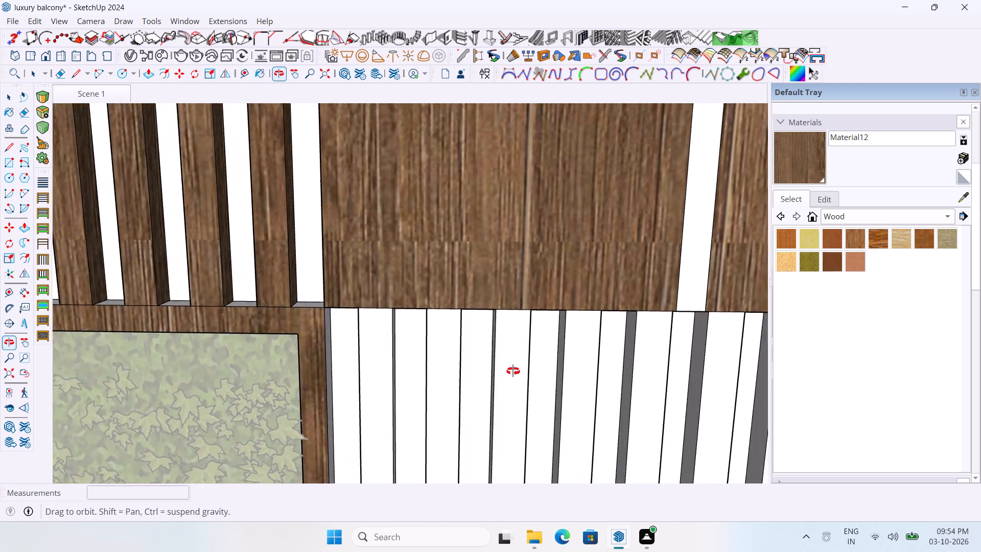
pyautogui.moveTo(513, 371); pyautogui.dragTo(635, 338, button='middle')
pyautogui.click(382, 358)
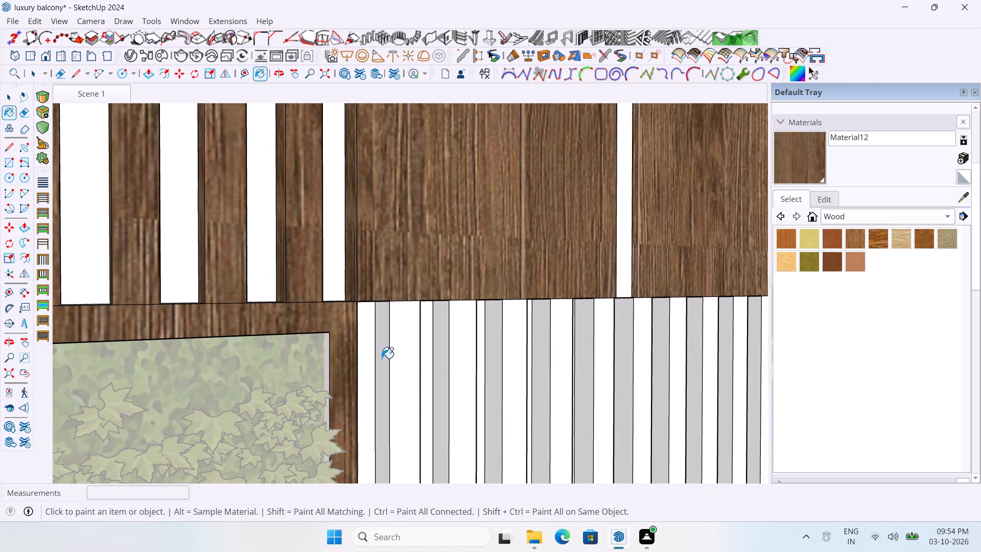
pyautogui.click(398, 354)
pyautogui.moveTo(413, 361); pyautogui.dragTo(196, 336, button='middle')
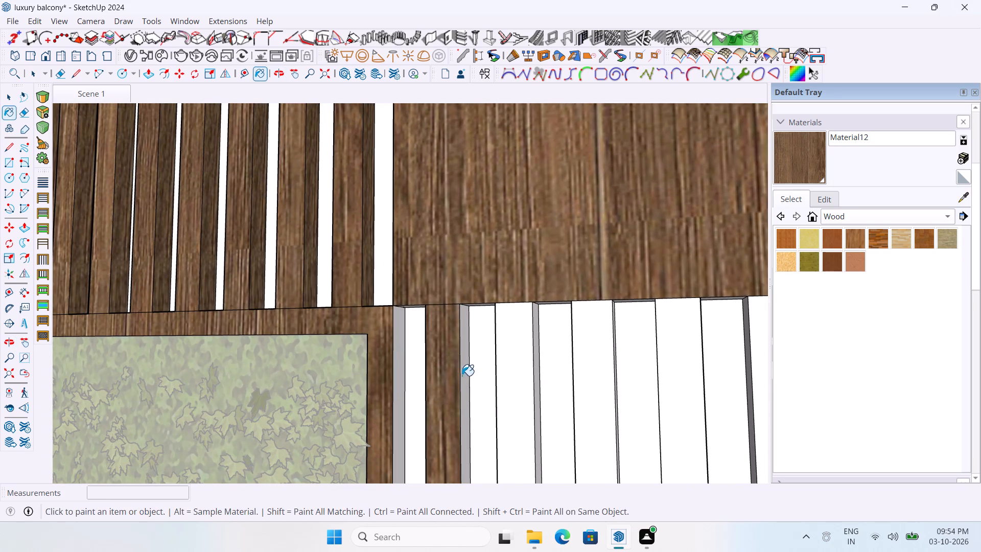
pyautogui.click(401, 369)
pyautogui.moveTo(452, 402); pyautogui.dragTo(395, 402, button='middle')
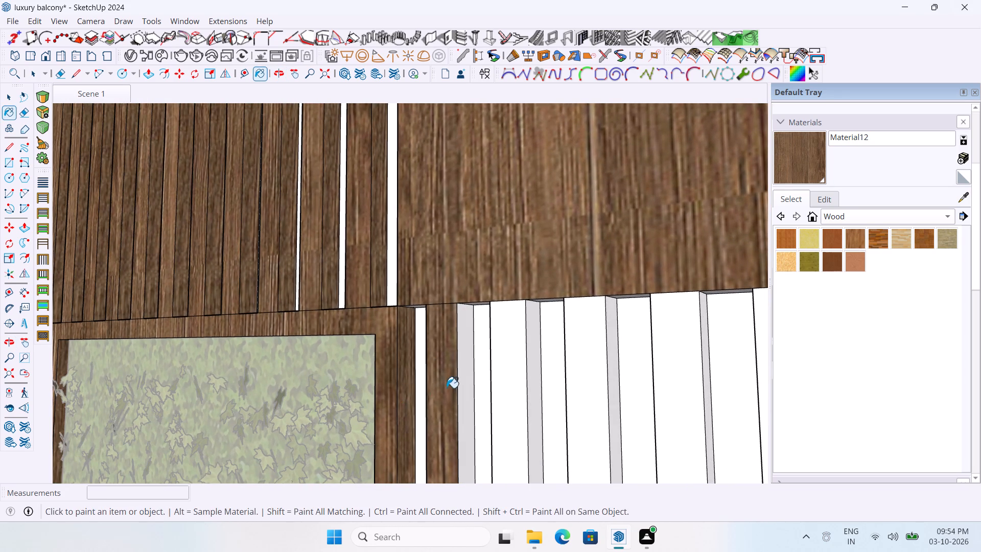
pyautogui.click(466, 375)
pyautogui.click(502, 379)
# Paint the second slat's left side and the third to fifth slats' left sides and fronts in the right slatted panel with Material12.
pyautogui.moveTo(525, 394); pyautogui.dragTo(553, 412, button='middle')
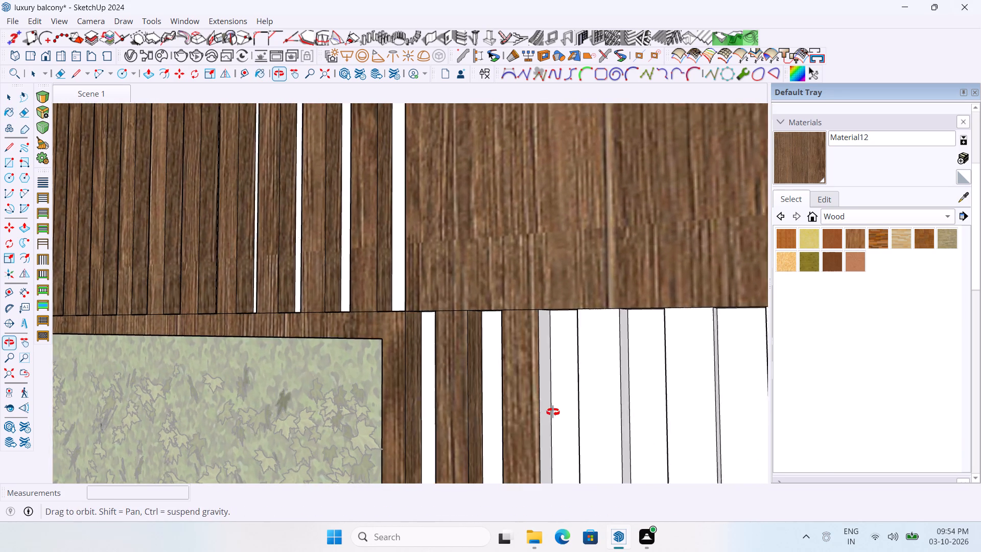
pyautogui.moveTo(553, 412); pyautogui.dragTo(715, 446, button='middle')
pyautogui.scroll(-4, 371, 306)
pyautogui.moveTo(554, 384); pyautogui.dragTo(611, 400, button='middle')
pyautogui.scroll(2, 463, 350)
pyautogui.click(509, 344)
pyautogui.click(550, 350)
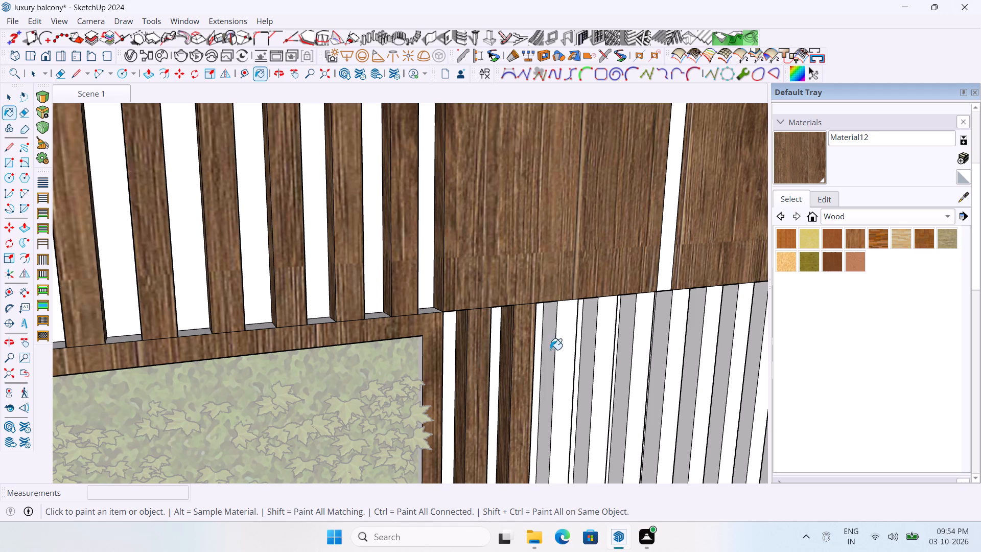
pyautogui.click(562, 350)
pyautogui.click(584, 349)
pyautogui.click(603, 347)
pyautogui.click(629, 348)
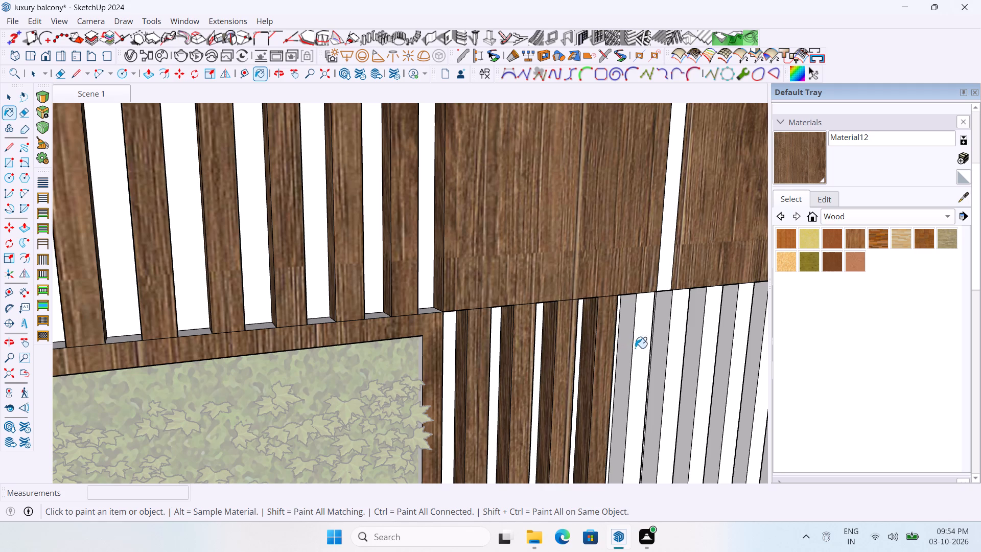
pyautogui.click(638, 348)
# Paint the left sides and fronts of the remaining slats in the right slatted panel, plus the adjoining wood panel's edge, with Material12.
pyautogui.click(660, 349)
pyautogui.click(670, 350)
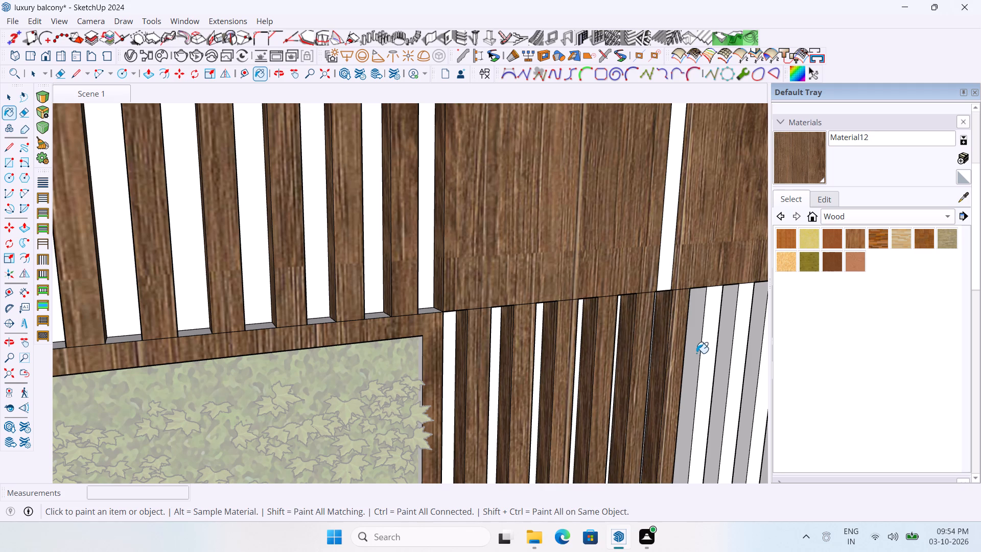
pyautogui.click(696, 353)
pyautogui.click(704, 353)
pyautogui.click(726, 353)
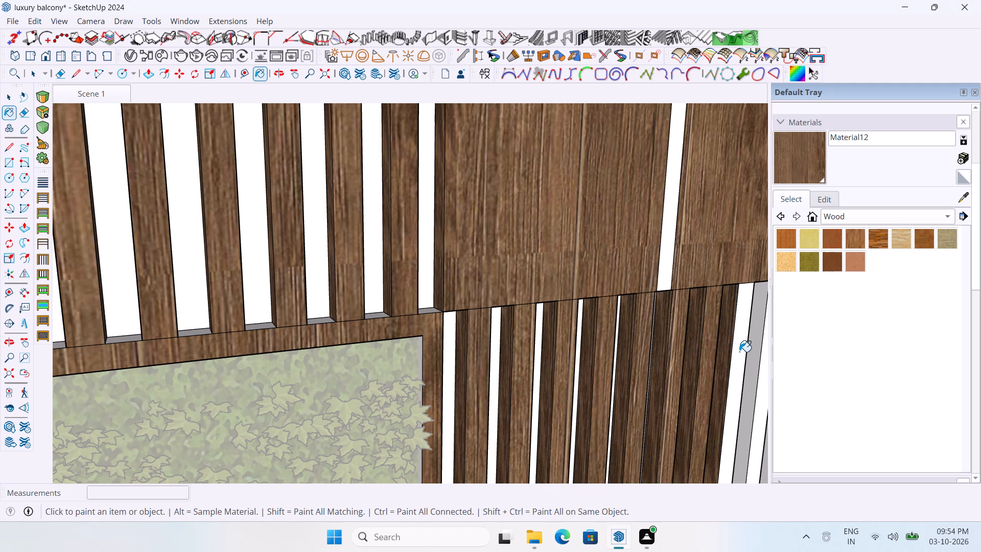
pyautogui.click(739, 352)
pyautogui.scroll(-4, 454, 338)
pyautogui.moveTo(640, 413); pyautogui.dragTo(619, 417, button='middle')
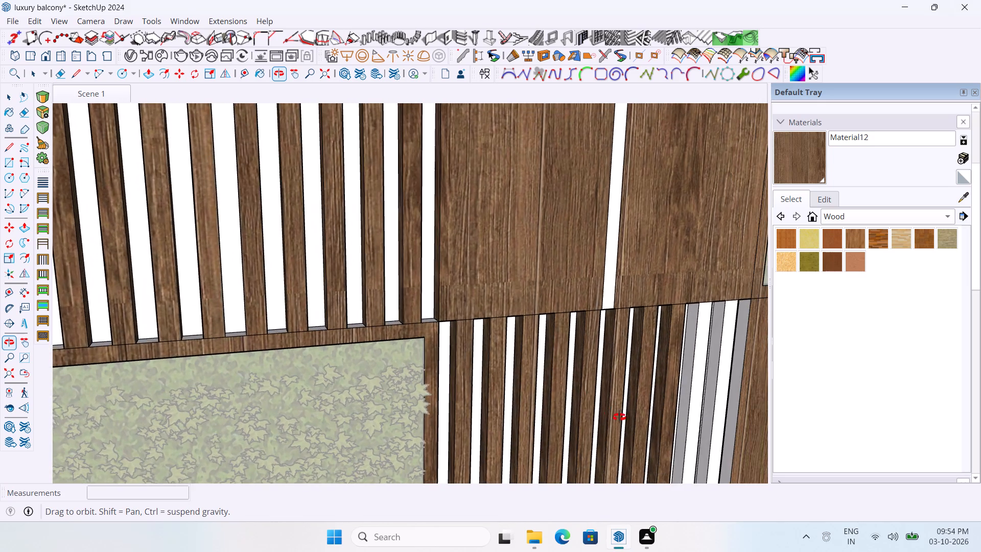
pyautogui.moveTo(619, 417); pyautogui.dragTo(621, 418, button='middle')
pyautogui.scroll(2, 712, 383)
pyautogui.click(674, 378)
pyautogui.click(685, 377)
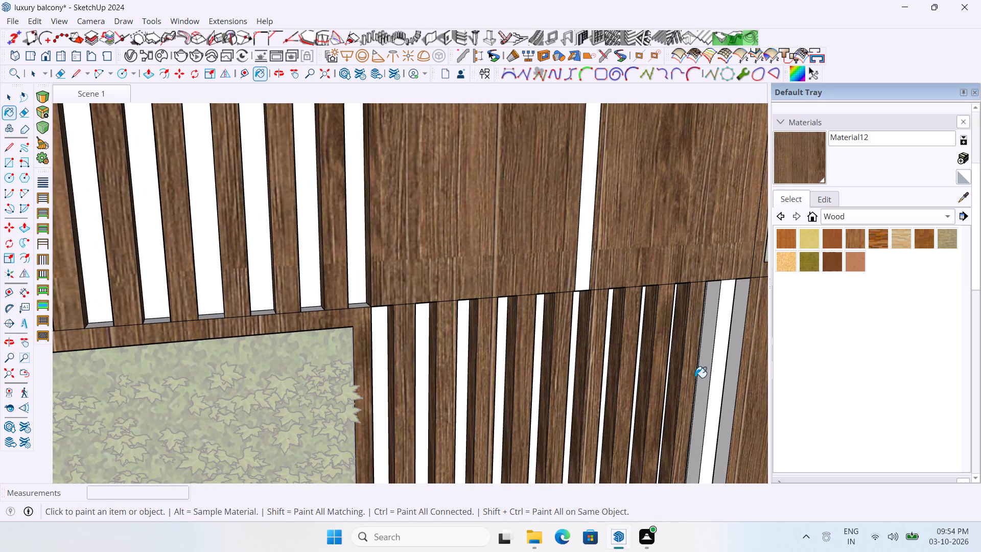
pyautogui.click(704, 378)
pyautogui.click(720, 375)
pyautogui.click(733, 375)
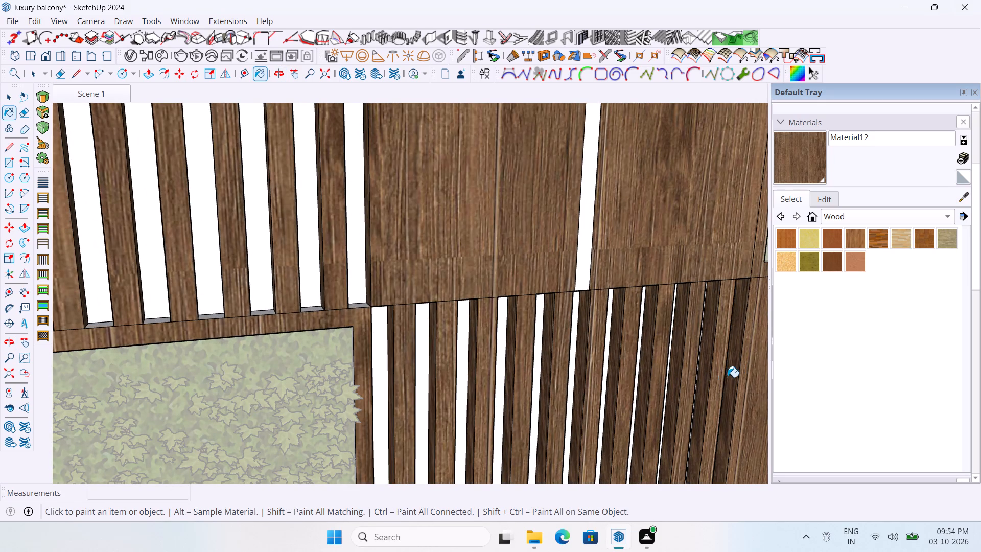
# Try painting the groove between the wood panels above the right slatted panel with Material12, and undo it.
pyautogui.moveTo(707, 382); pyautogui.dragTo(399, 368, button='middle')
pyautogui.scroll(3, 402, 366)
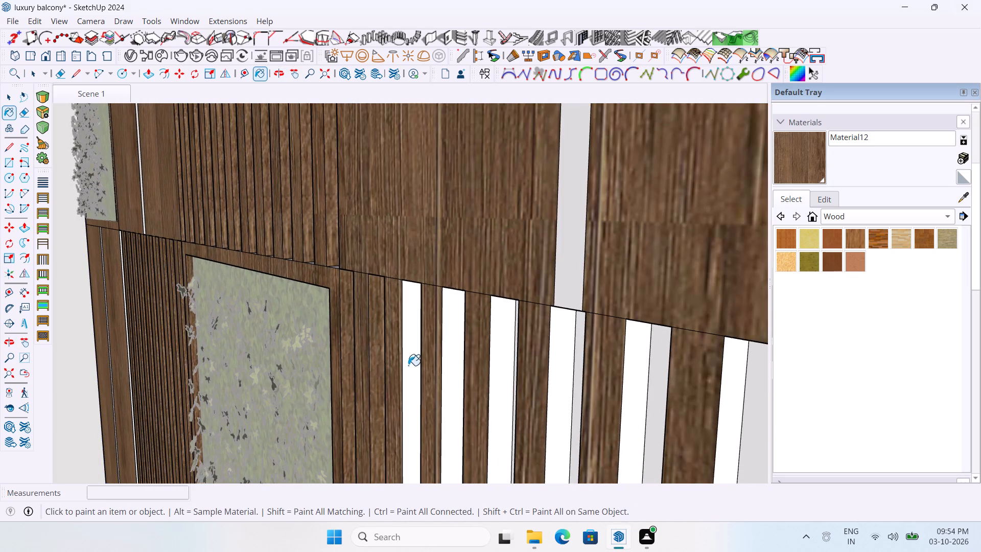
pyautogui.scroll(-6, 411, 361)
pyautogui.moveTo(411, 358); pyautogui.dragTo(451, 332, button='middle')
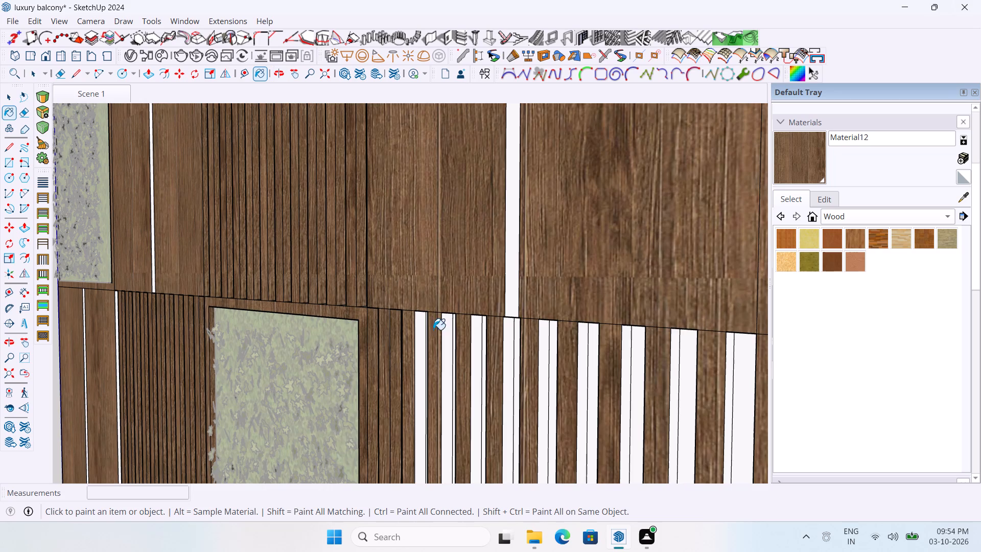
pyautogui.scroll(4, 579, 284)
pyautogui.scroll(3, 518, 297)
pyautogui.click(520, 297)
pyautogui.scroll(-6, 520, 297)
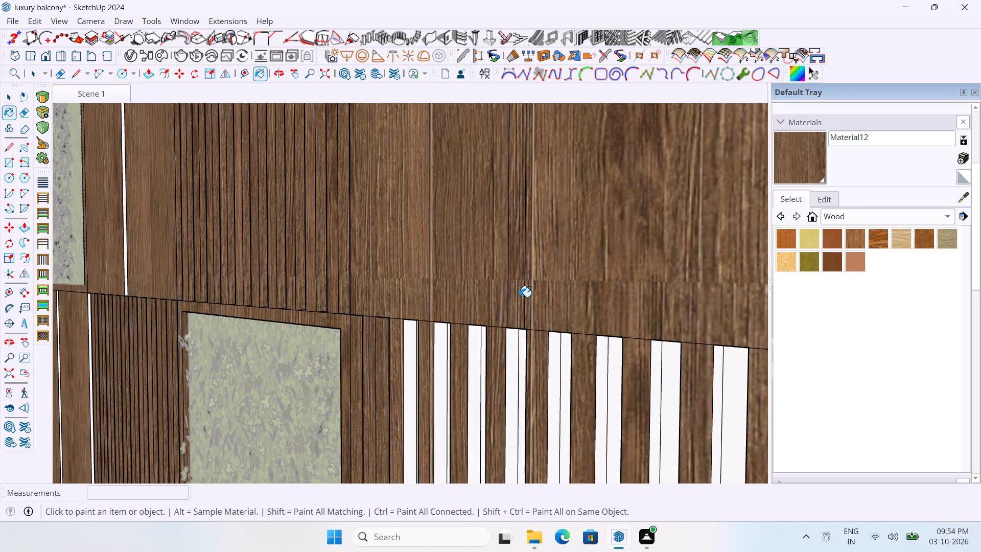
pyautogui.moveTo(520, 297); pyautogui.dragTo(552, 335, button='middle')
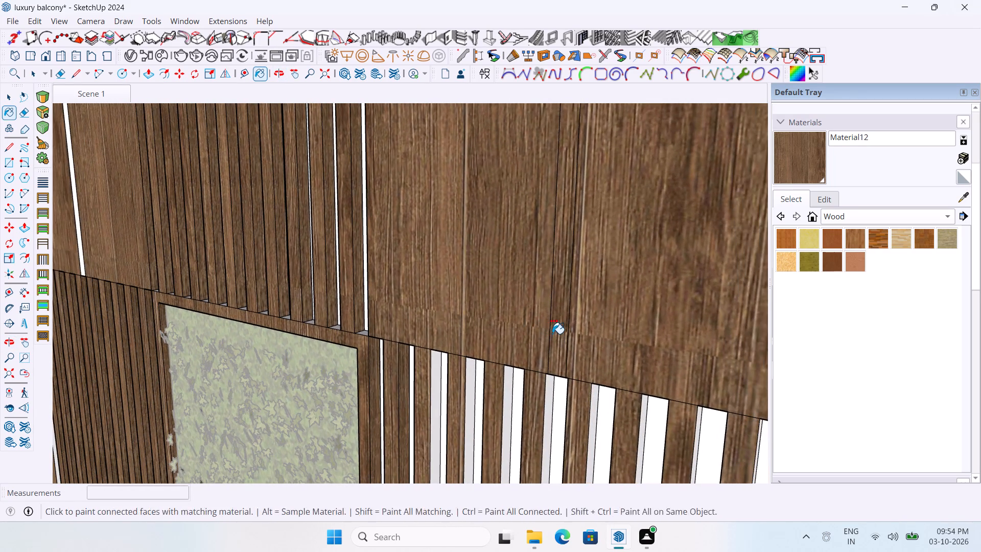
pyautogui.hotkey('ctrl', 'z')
# Paint the right side faces of the seven remaining slats in the right slatted panel with Material12.
pyautogui.scroll(3, 398, 418)
pyautogui.moveTo(428, 409); pyautogui.dragTo(361, 361, button='middle')
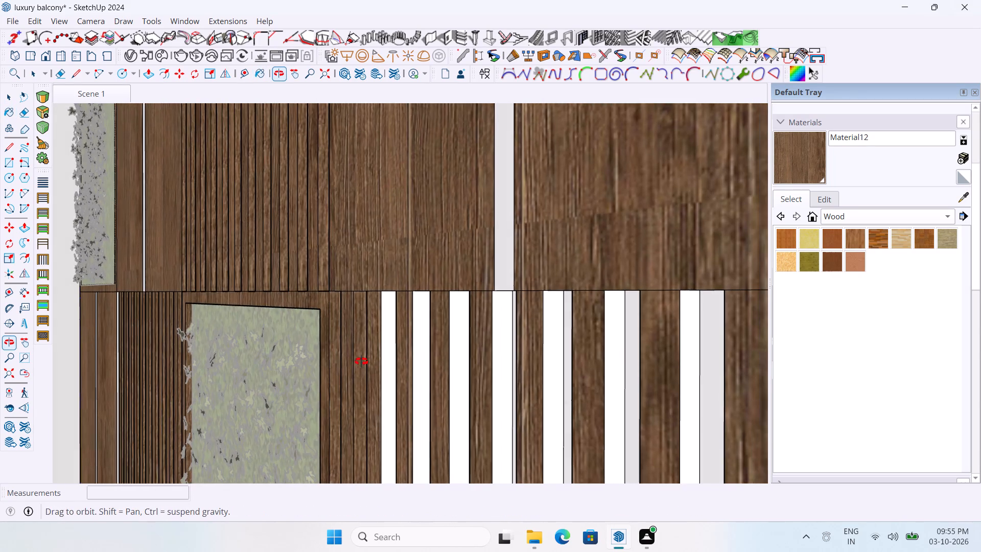
pyautogui.moveTo(361, 361); pyautogui.dragTo(361, 361, button='middle')
pyautogui.click(386, 359)
pyautogui.click(421, 354)
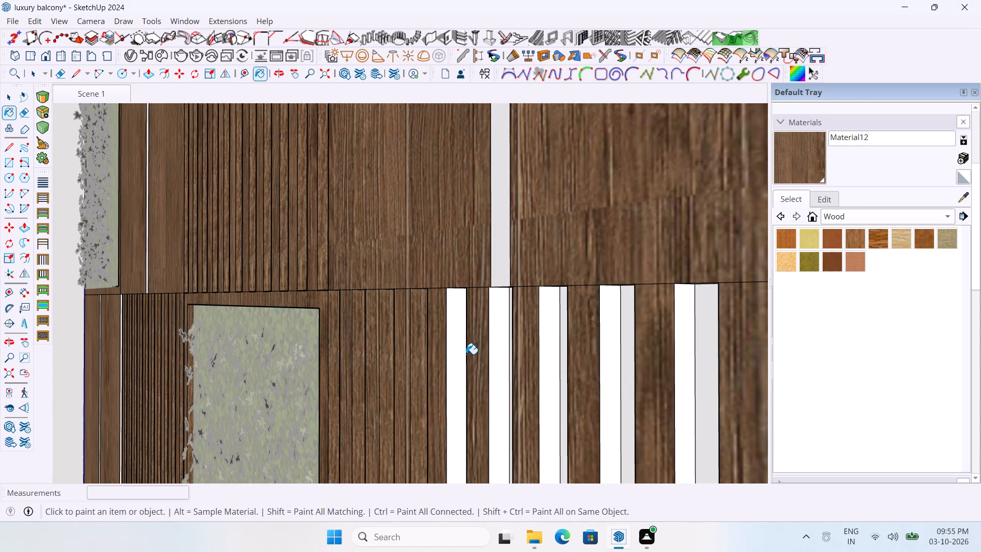
pyautogui.click(459, 352)
pyautogui.click(494, 352)
pyautogui.click(548, 353)
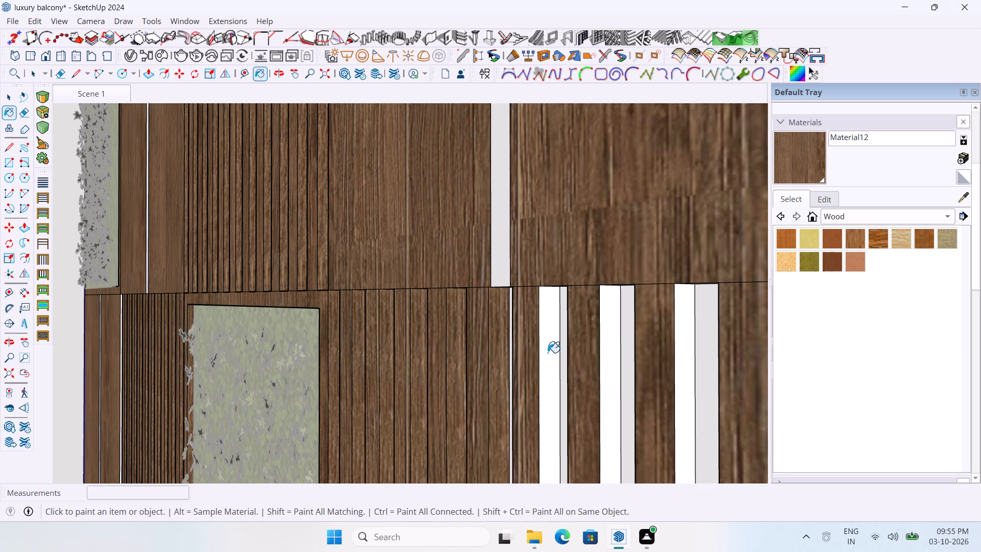
pyautogui.click(613, 366)
pyautogui.click(681, 372)
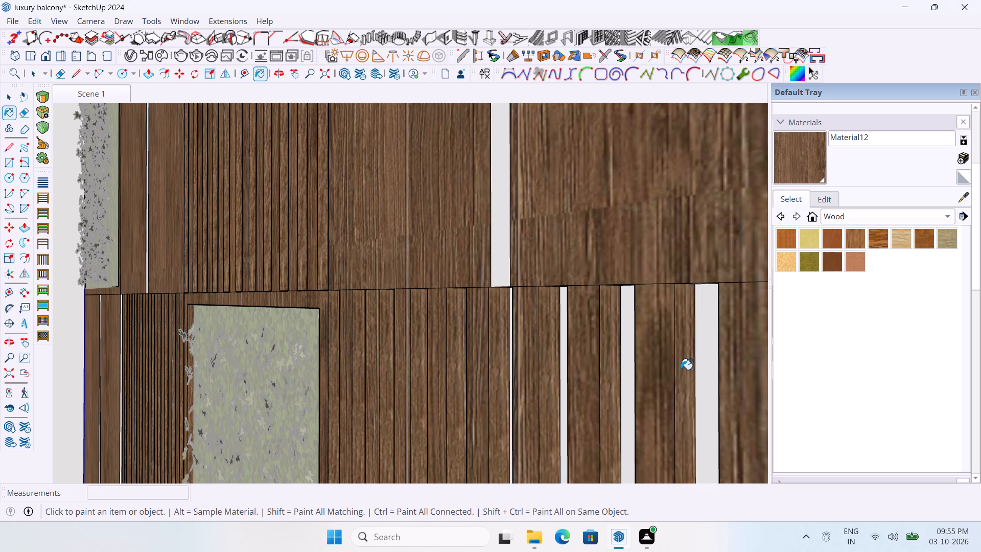
# Restore the Scene 1 view and paint the fronts of all ten slats below the central plant panel with Material12.
pyautogui.scroll(-4, 679, 369)
pyautogui.moveTo(666, 386); pyautogui.dragTo(975, 417, button='middle')
pyautogui.scroll(-1, 802, 412)
pyautogui.scroll(-17, 416, 260)
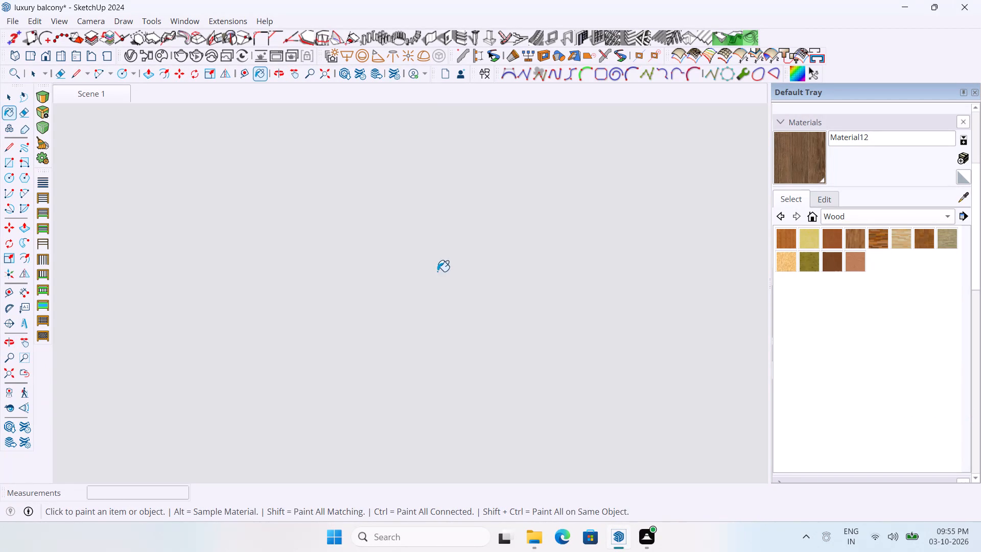
pyautogui.click(94, 96)
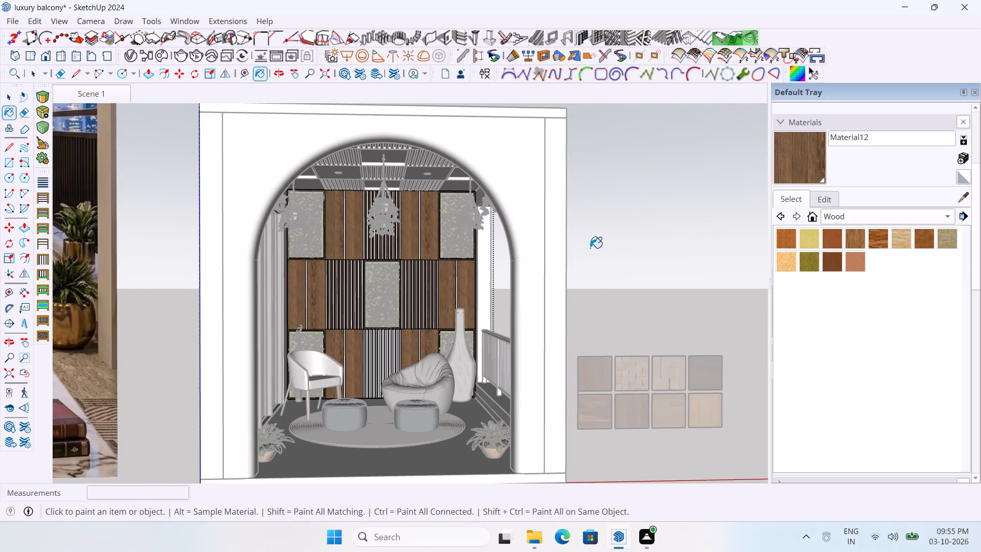
pyautogui.scroll(10, 367, 353)
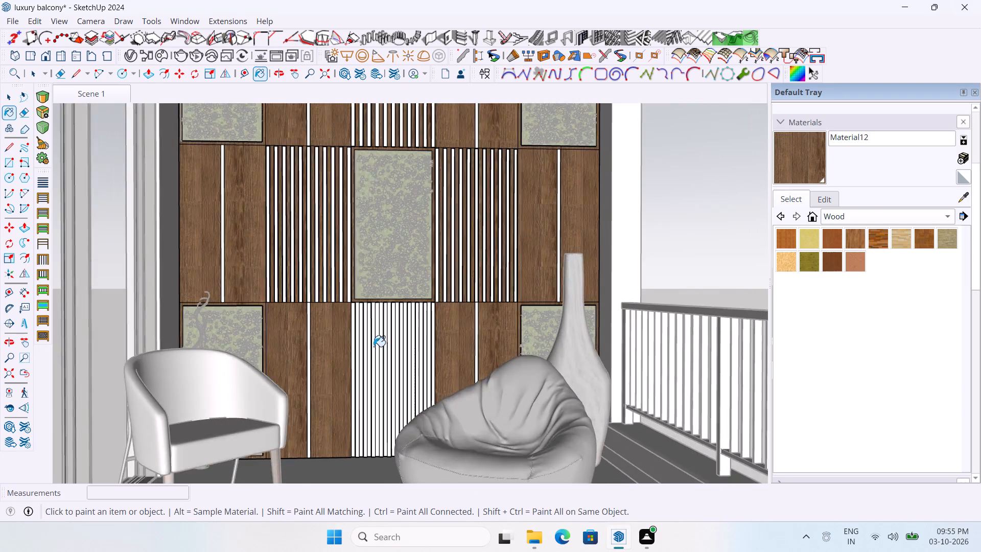
pyautogui.scroll(15, 360, 323)
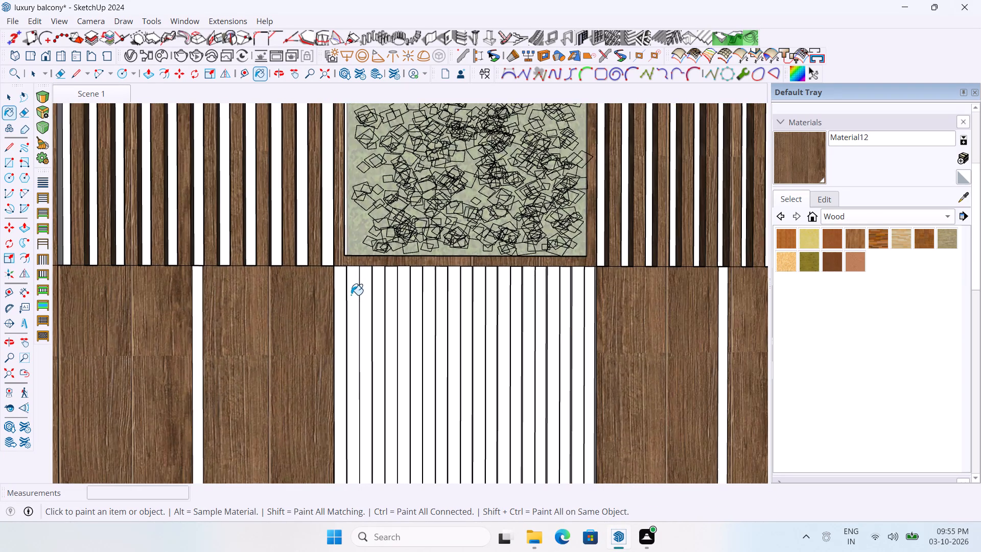
pyautogui.moveTo(351, 295); pyautogui.dragTo(397, 317, button='middle')
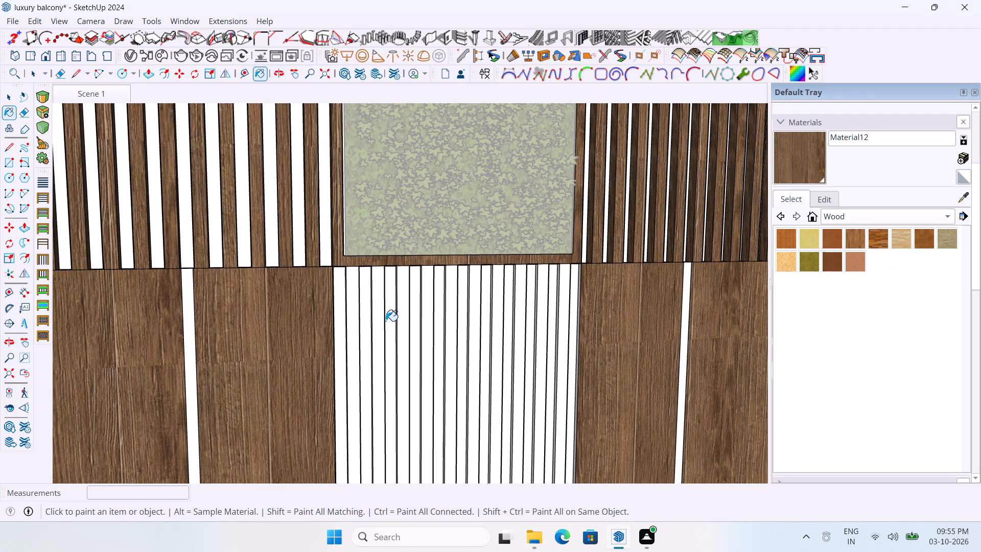
pyautogui.scroll(3, 336, 284)
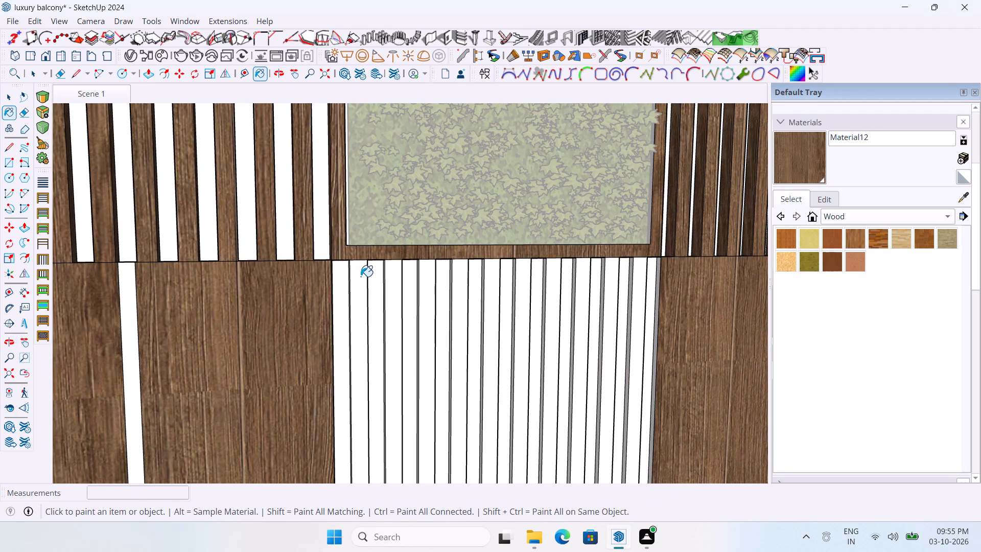
pyautogui.click(361, 277)
pyautogui.click(397, 278)
pyautogui.click(425, 285)
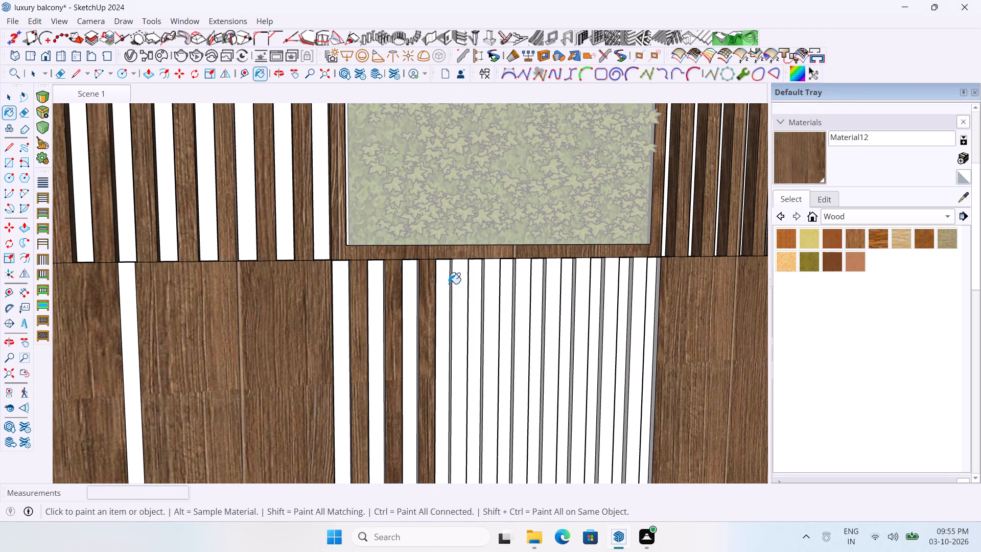
pyautogui.click(457, 282)
pyautogui.click(489, 284)
pyautogui.click(519, 289)
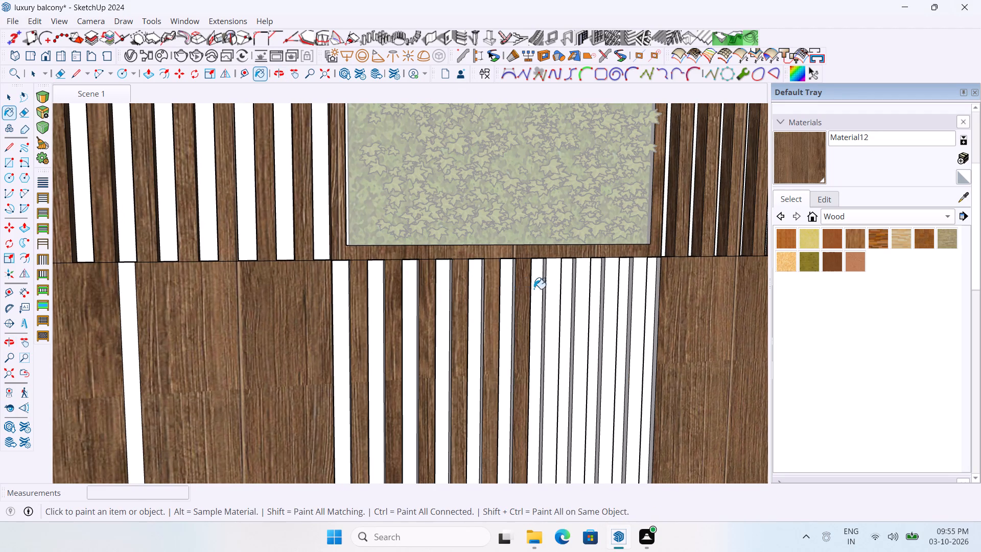
pyautogui.click(551, 289)
pyautogui.click(582, 290)
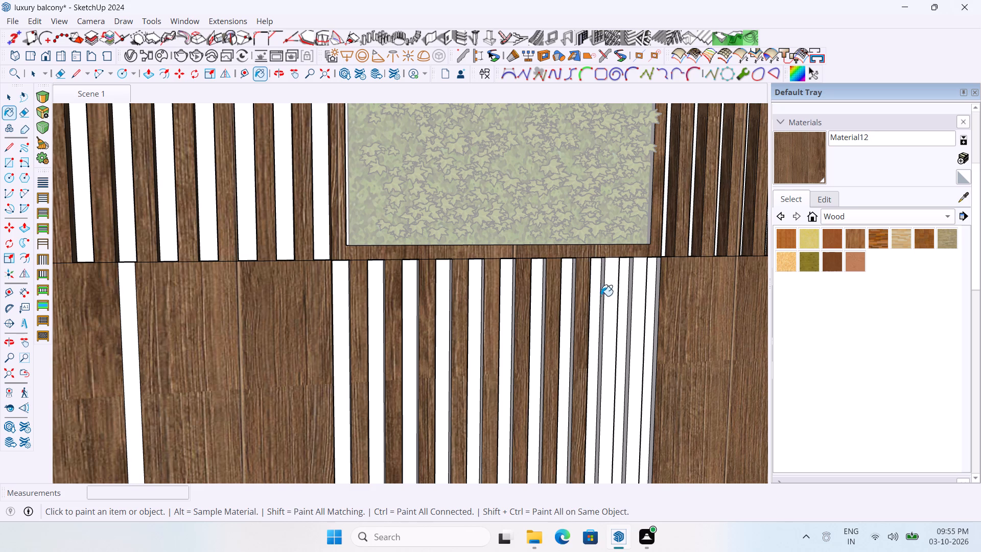
pyautogui.click(613, 294)
pyautogui.click(637, 301)
# Paint the right wood panel's adjoining edge and the left sides of the four nearest slats below the plant panel with Material12.
pyautogui.scroll(2, 617, 302)
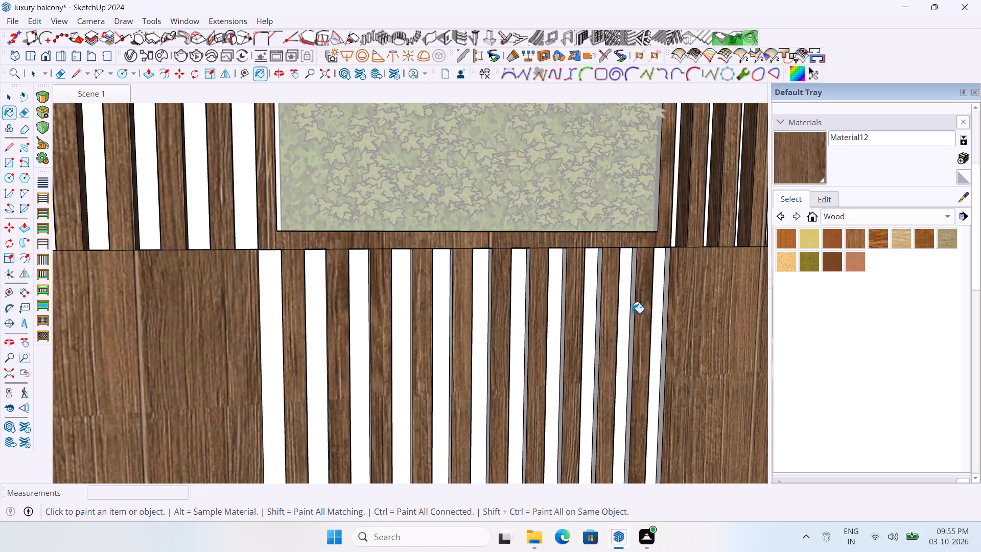
pyautogui.scroll(1, 652, 320)
pyautogui.moveTo(652, 320); pyautogui.dragTo(698, 348, button='middle')
pyautogui.scroll(3, 657, 304)
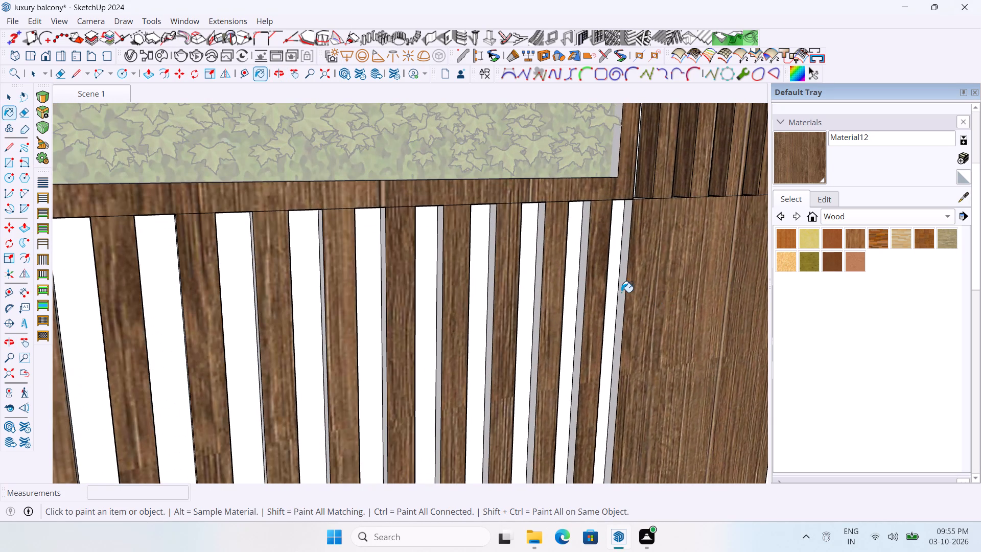
pyautogui.click(621, 292)
pyautogui.click(582, 286)
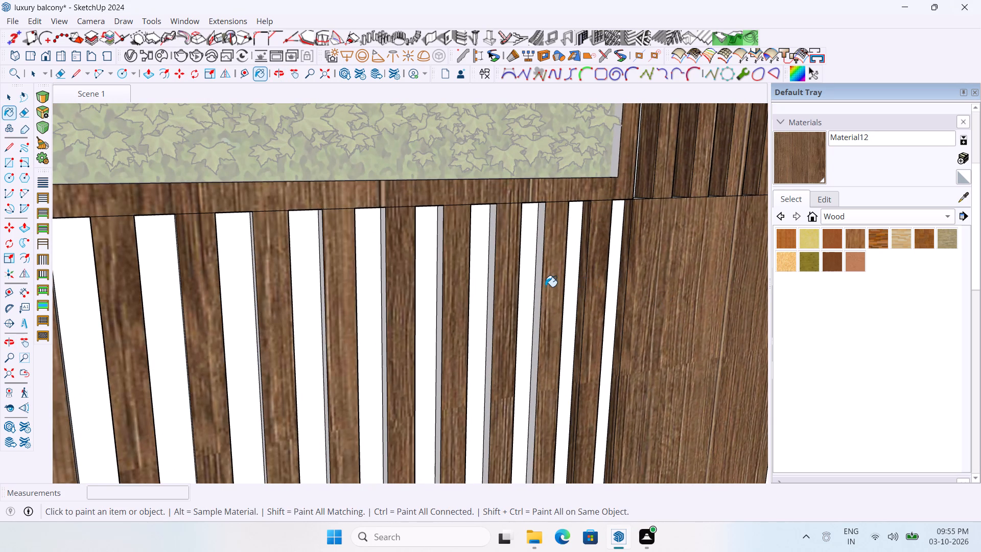
pyautogui.click(539, 289)
pyautogui.click(488, 293)
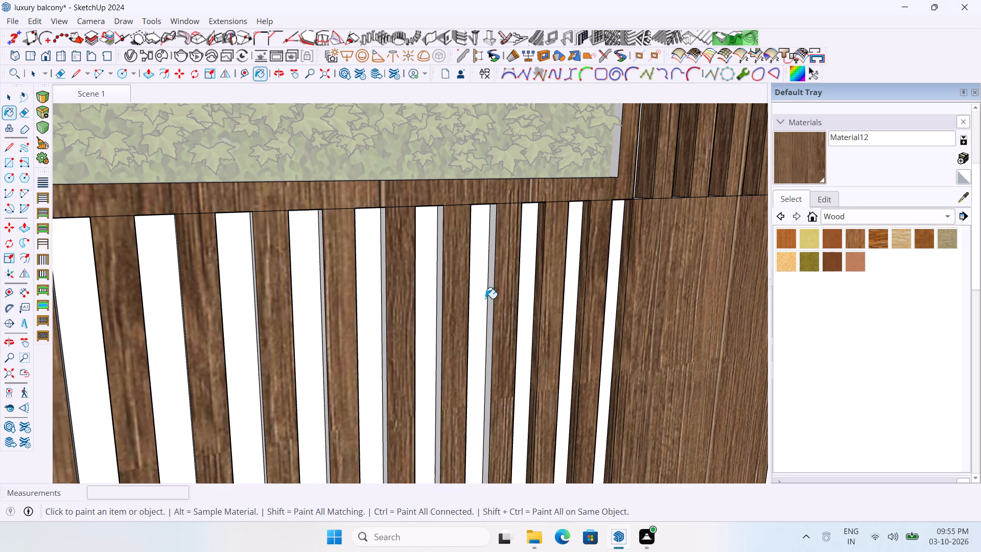
pyautogui.scroll(3, 493, 296)
pyautogui.click(489, 294)
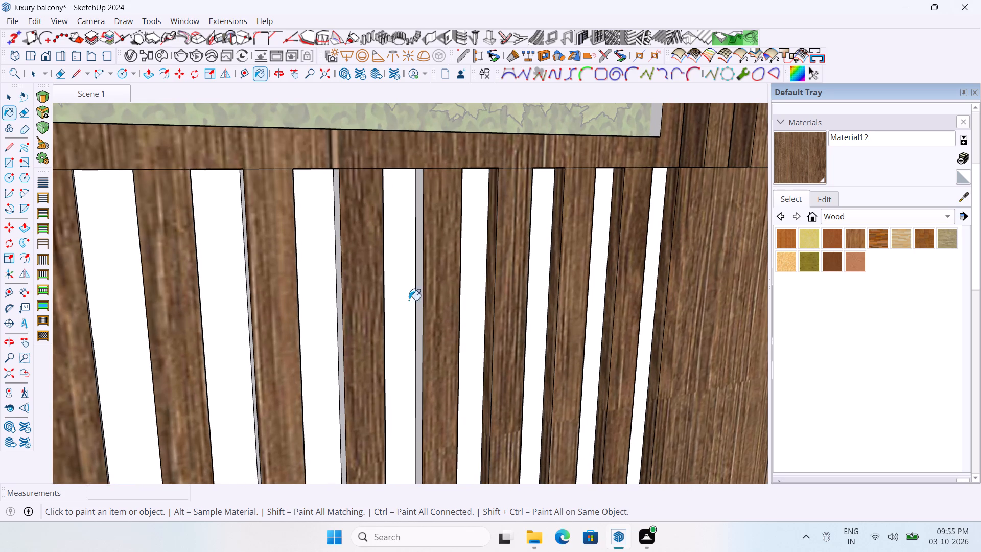
pyautogui.scroll(2, 409, 300)
pyautogui.click(418, 298)
# Paint the left side faces of the other six slats below the central plant panel with Material12.
pyautogui.moveTo(276, 316); pyautogui.dragTo(398, 325, button='middle')
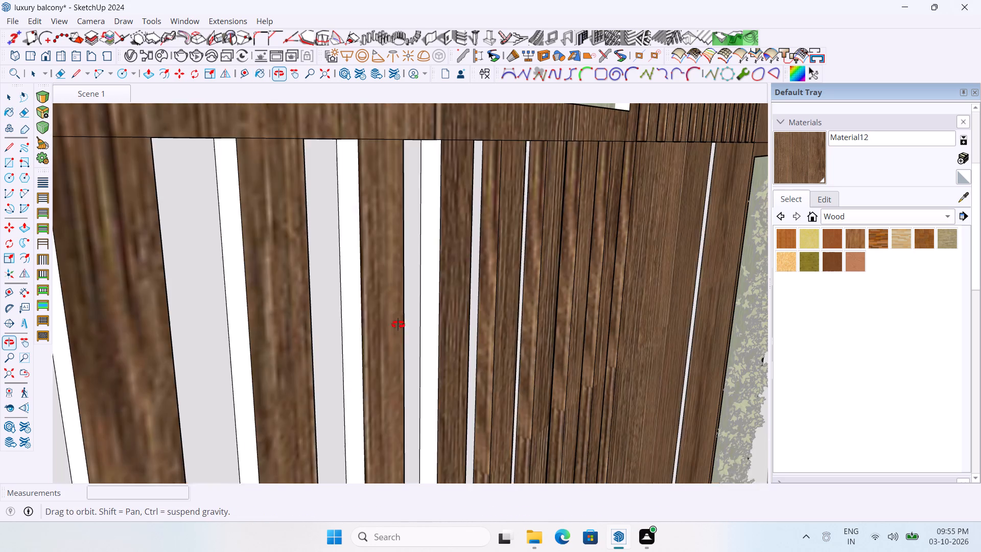
pyautogui.moveTo(398, 325); pyautogui.dragTo(396, 325, button='middle')
pyautogui.click(435, 322)
pyautogui.click(359, 325)
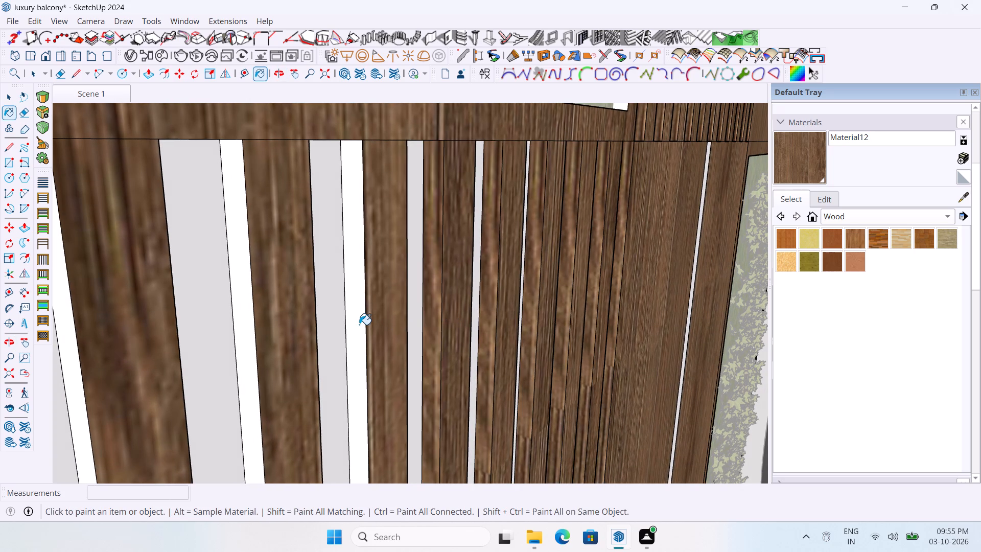
pyautogui.click(240, 328)
pyautogui.scroll(-6, 571, 214)
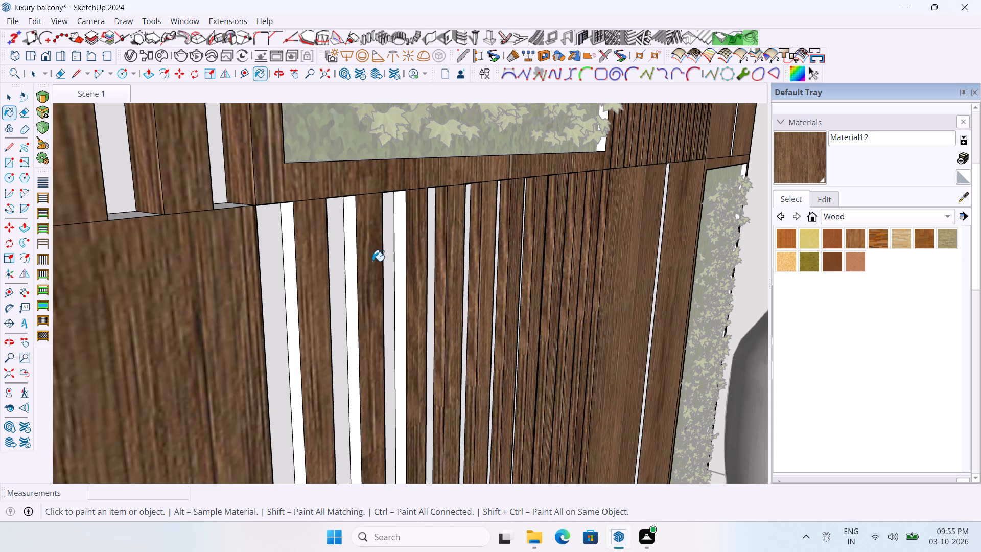
pyautogui.scroll(3, 391, 262)
pyautogui.click(401, 261)
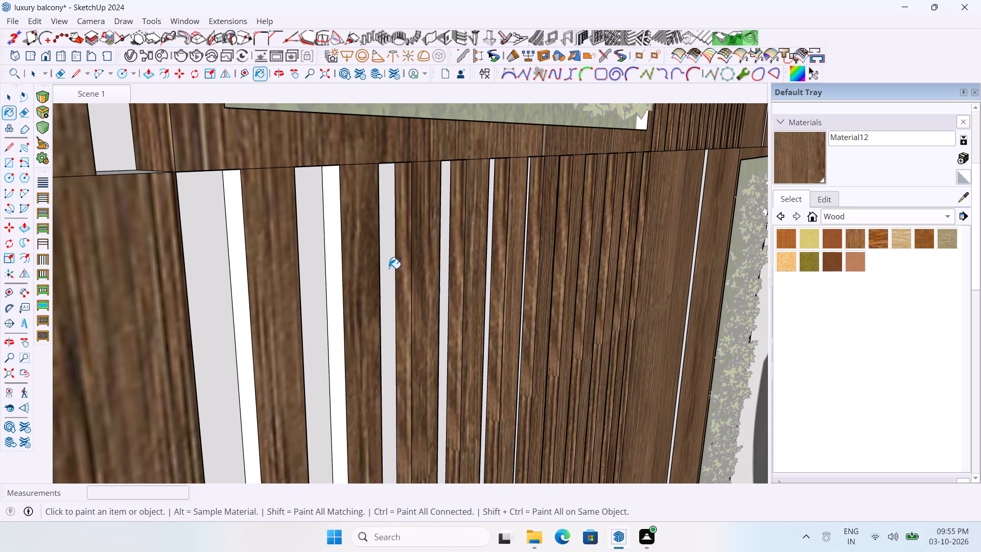
pyautogui.click(338, 280)
pyautogui.click(236, 294)
# Paint the left wood panel's adjoining edge and the right sides of the four nearest slats below the central plant panel with Material12.
pyautogui.scroll(-2, 237, 294)
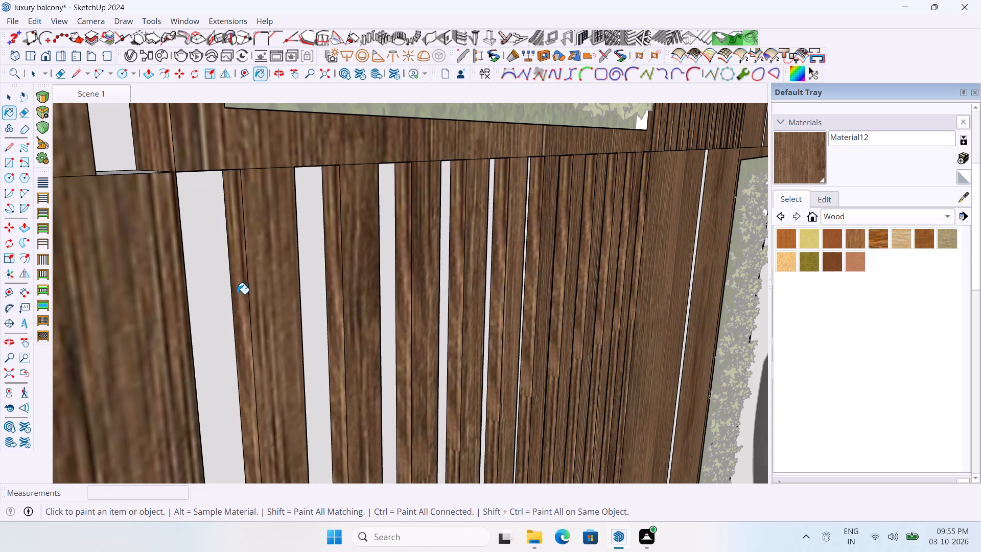
pyautogui.scroll(-3, 237, 294)
pyautogui.moveTo(245, 313); pyautogui.dragTo(0, 312, button='middle')
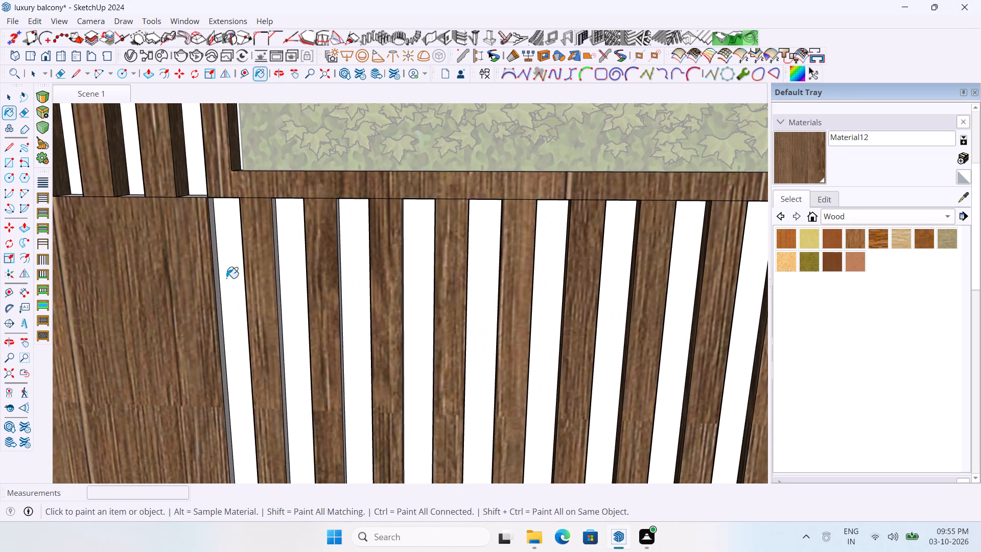
pyautogui.scroll(4, 222, 278)
pyautogui.click(214, 280)
pyautogui.scroll(-3, 434, 319)
pyautogui.moveTo(404, 321); pyautogui.dragTo(353, 305, button='middle')
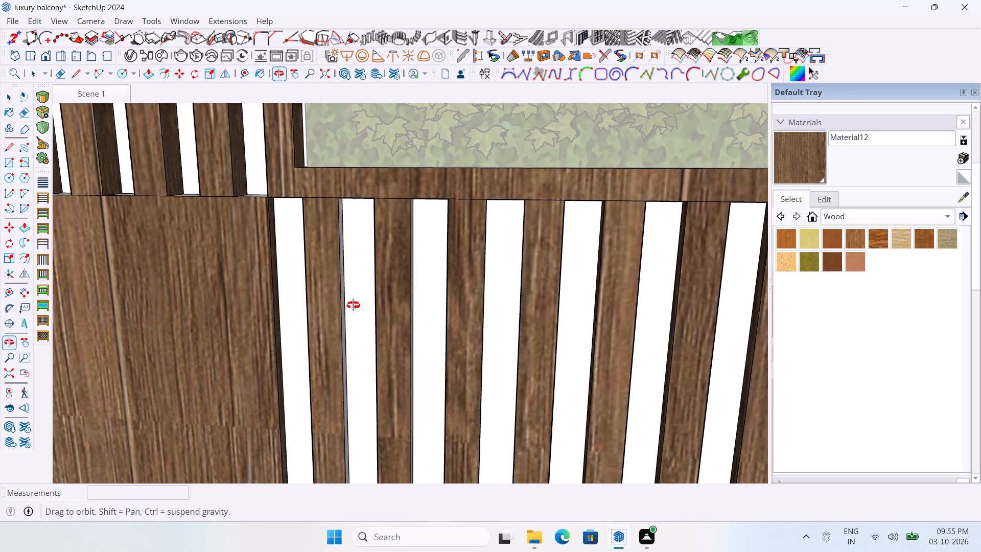
pyautogui.moveTo(353, 305); pyautogui.dragTo(283, 288, button='middle')
pyautogui.scroll(3, 397, 306)
pyautogui.click(359, 302)
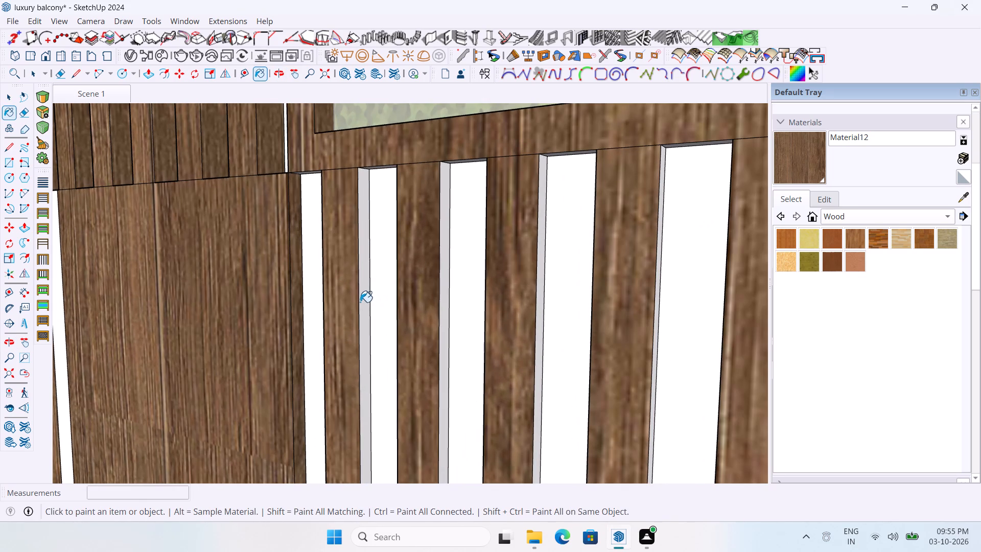
pyautogui.click(364, 302)
pyautogui.click(446, 302)
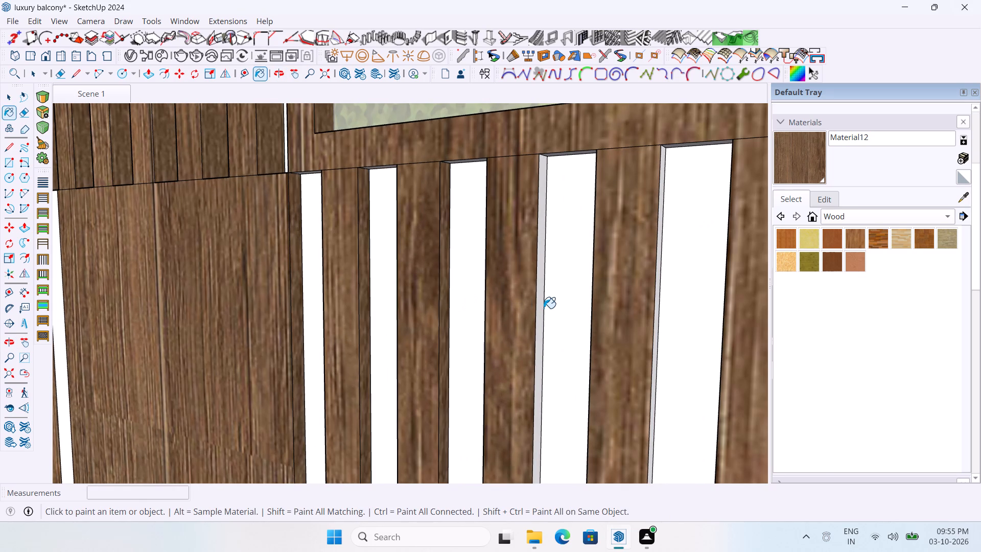
pyautogui.click(541, 308)
pyautogui.scroll(-4, 316, 258)
pyautogui.scroll(3, 510, 299)
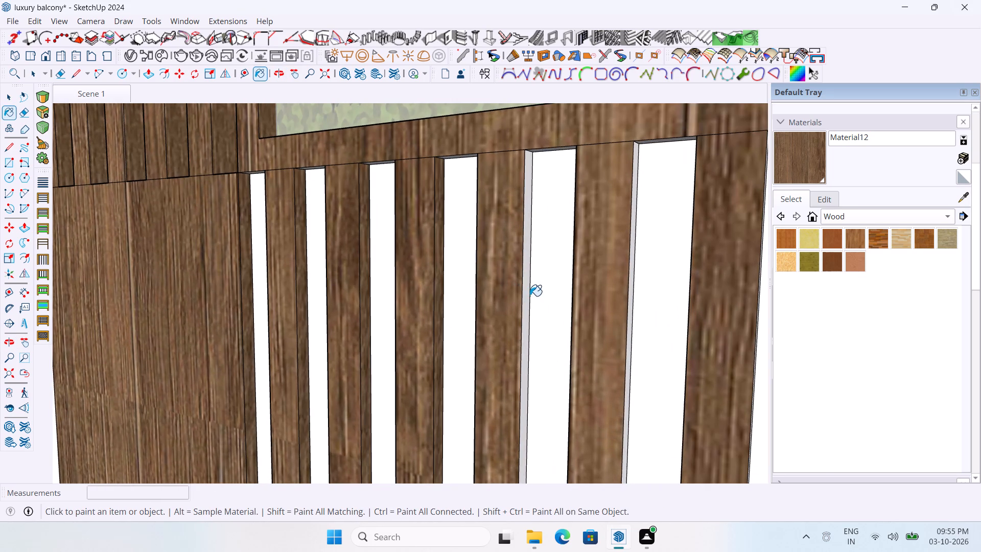
pyautogui.click(523, 296)
# Paint the right side faces of the other six slats below the central plant panel with Material12.
pyautogui.scroll(-4, 476, 302)
pyautogui.scroll(2, 571, 310)
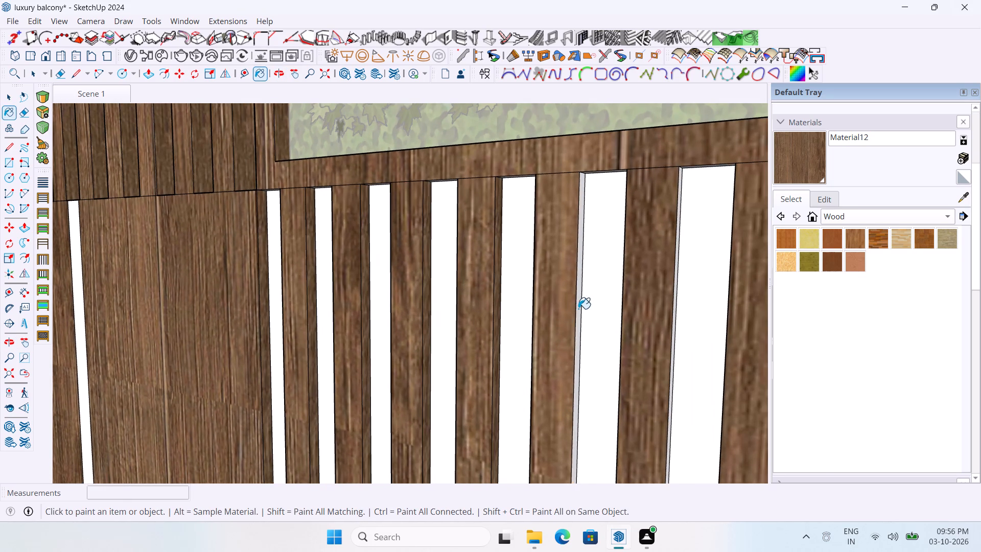
pyautogui.click(578, 309)
pyautogui.scroll(-4, 378, 280)
pyautogui.moveTo(569, 318); pyautogui.dragTo(533, 311, button='middle')
pyautogui.scroll(2, 528, 305)
pyautogui.click(516, 307)
pyautogui.click(521, 307)
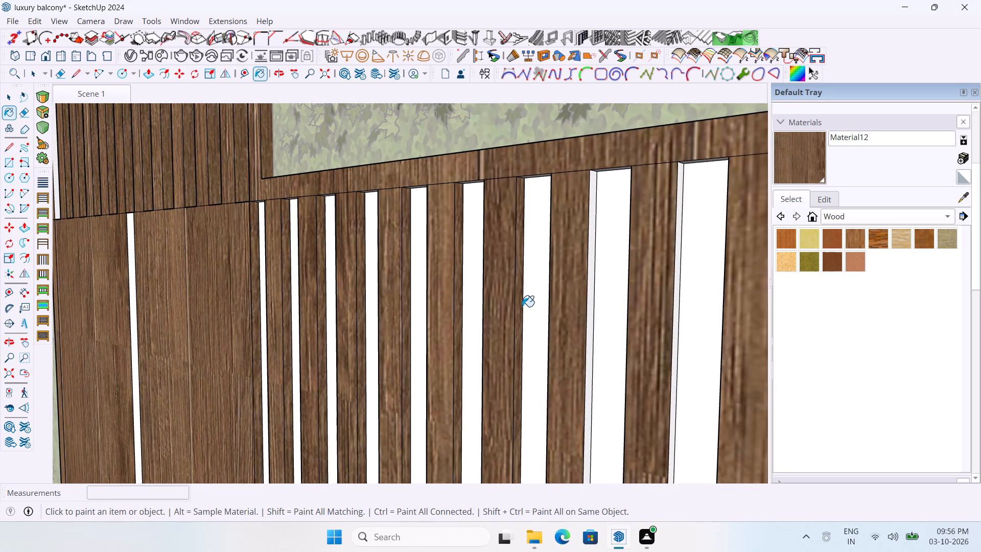
pyautogui.click(592, 312)
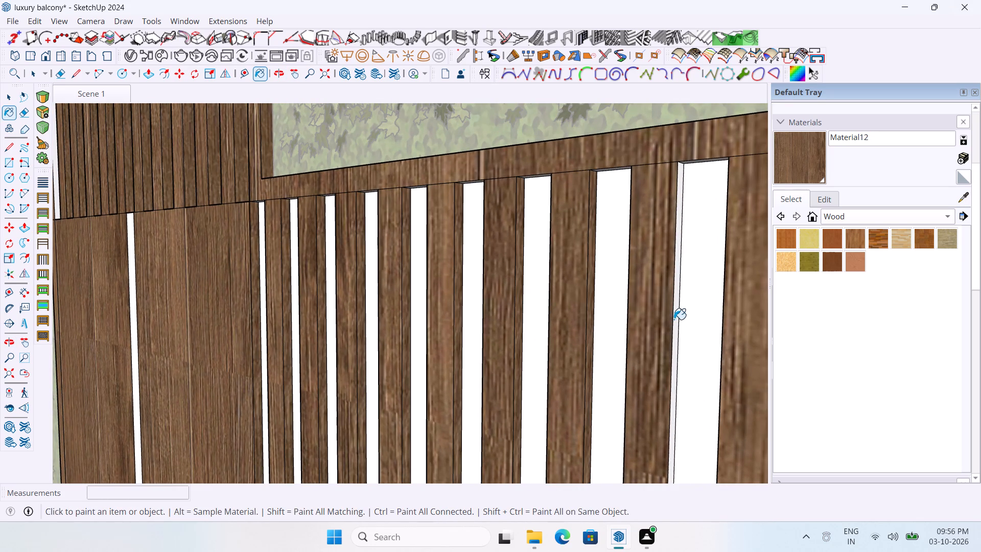
pyautogui.click(674, 319)
pyautogui.scroll(-4, 512, 267)
pyautogui.scroll(-4, 194, 266)
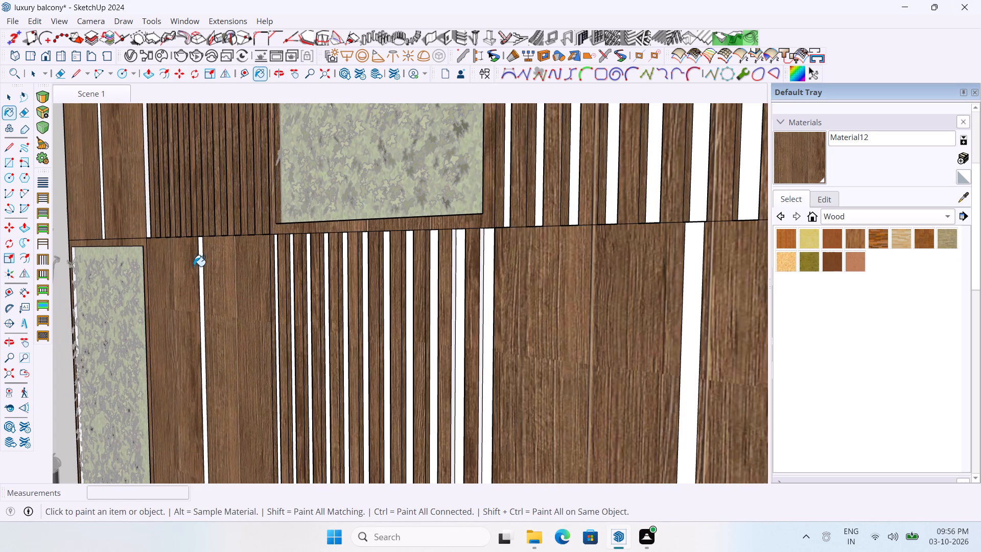
pyautogui.scroll(6, 483, 328)
pyautogui.click(481, 326)
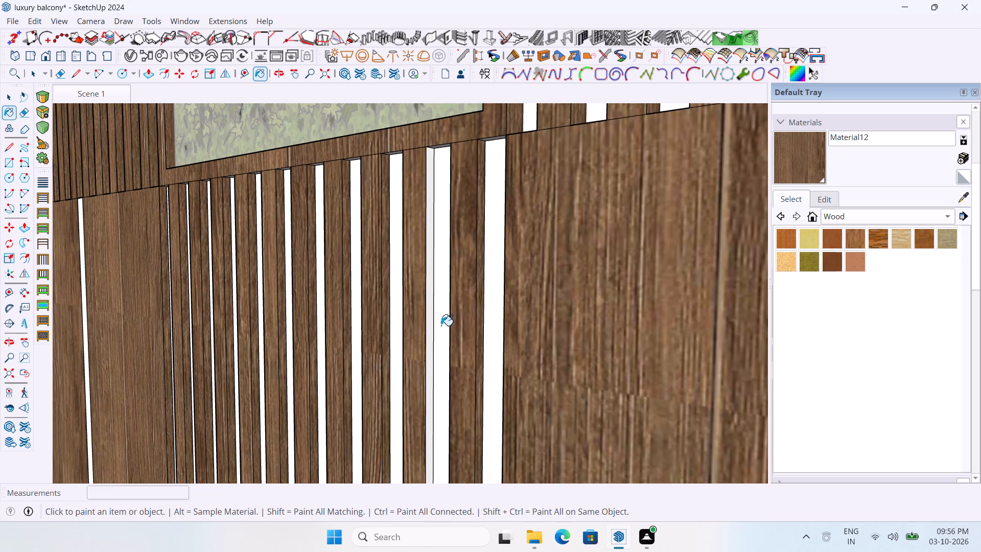
pyautogui.click(431, 326)
# Restore the Scene 1 view and close the wall panel group opened for editing.
pyautogui.moveTo(439, 327); pyautogui.dragTo(679, 346, button='middle')
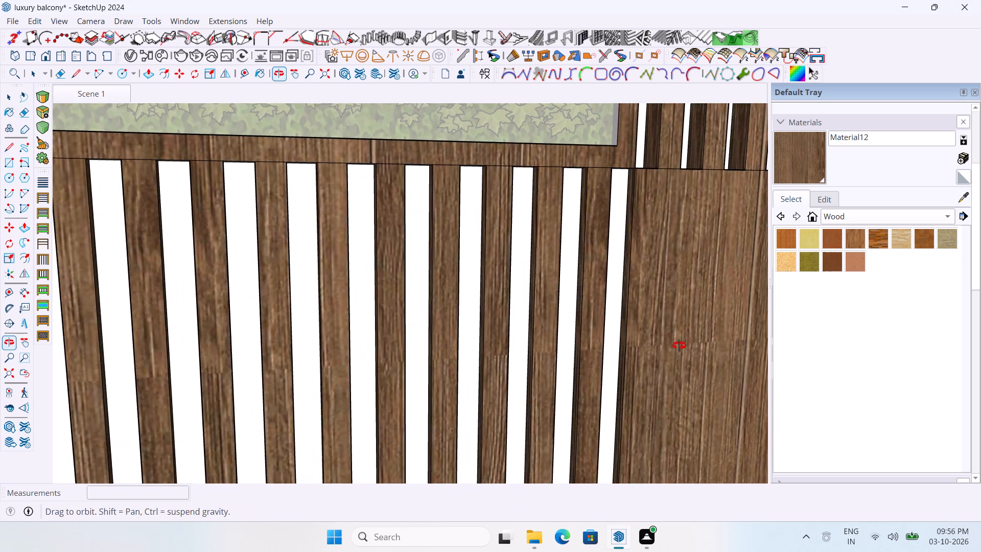
pyautogui.moveTo(679, 346); pyautogui.dragTo(692, 346, button='middle')
pyautogui.scroll(-11, 633, 323)
pyautogui.scroll(-5, 423, 311)
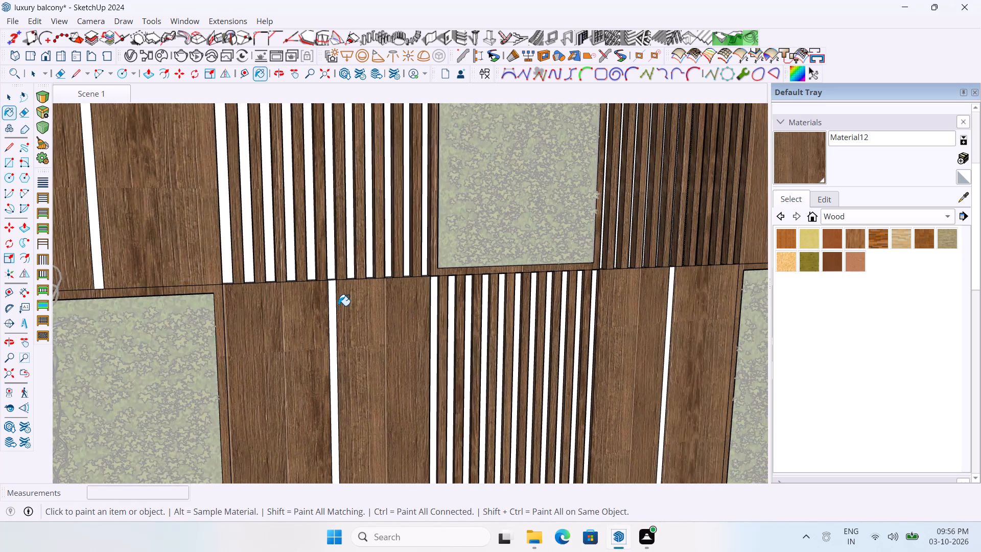
pyautogui.scroll(-18, 338, 306)
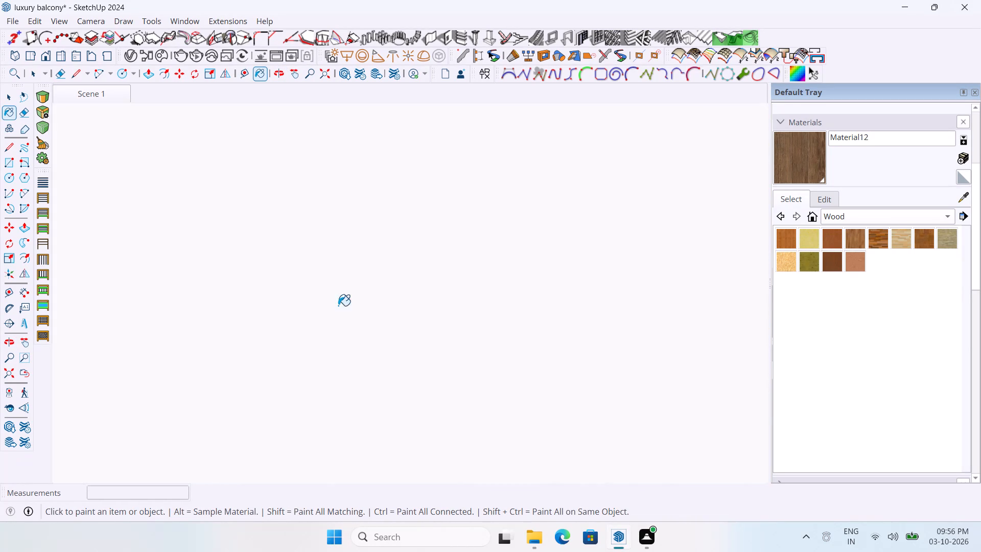
pyautogui.press('space')
pyautogui.click(109, 94)
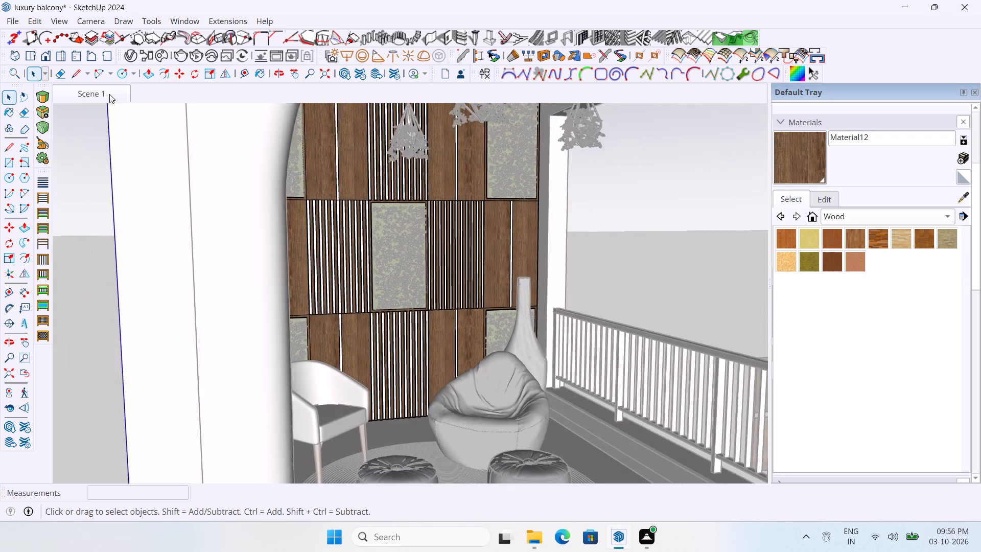
pyautogui.click(141, 249)
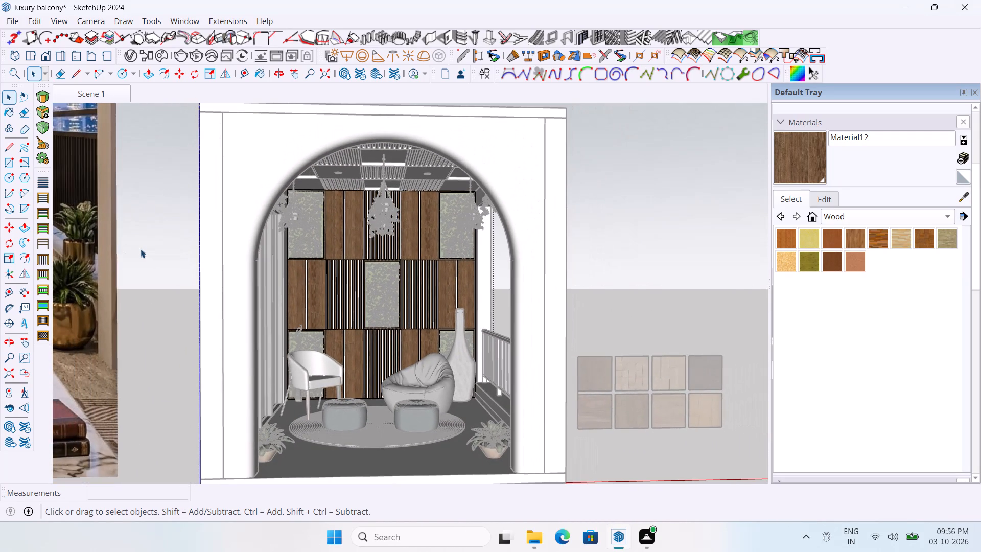
# Examine the panelled back wall and the ceiling through the entrance arch.
pyautogui.scroll(3, 365, 296)
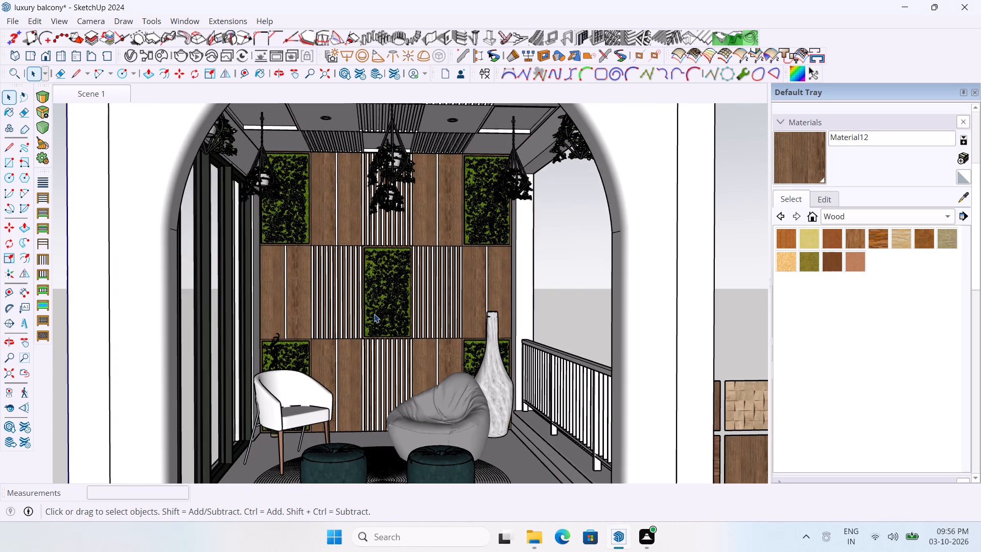
pyautogui.moveTo(374, 314); pyautogui.dragTo(340, 267, button='middle')
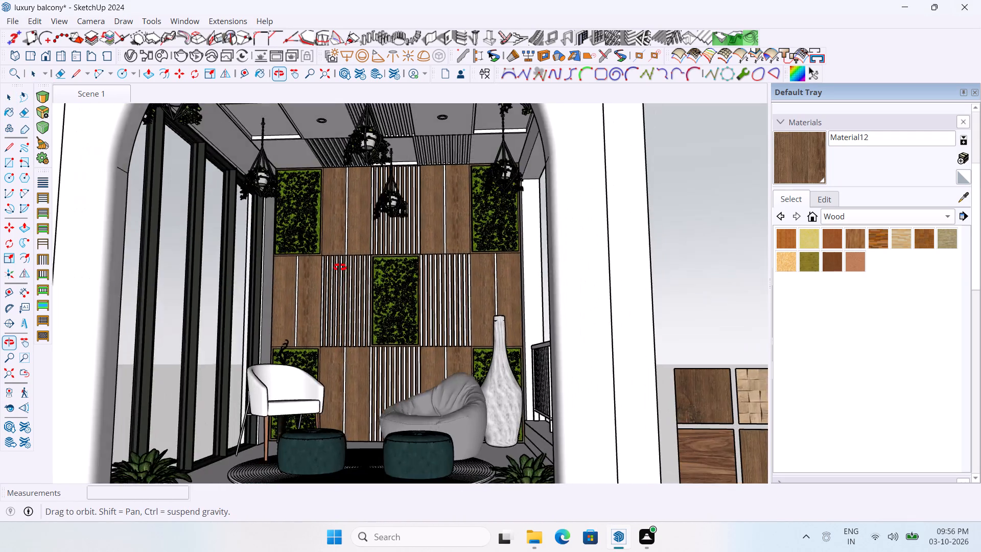
pyautogui.moveTo(340, 267); pyautogui.dragTo(366, 294, button='middle')
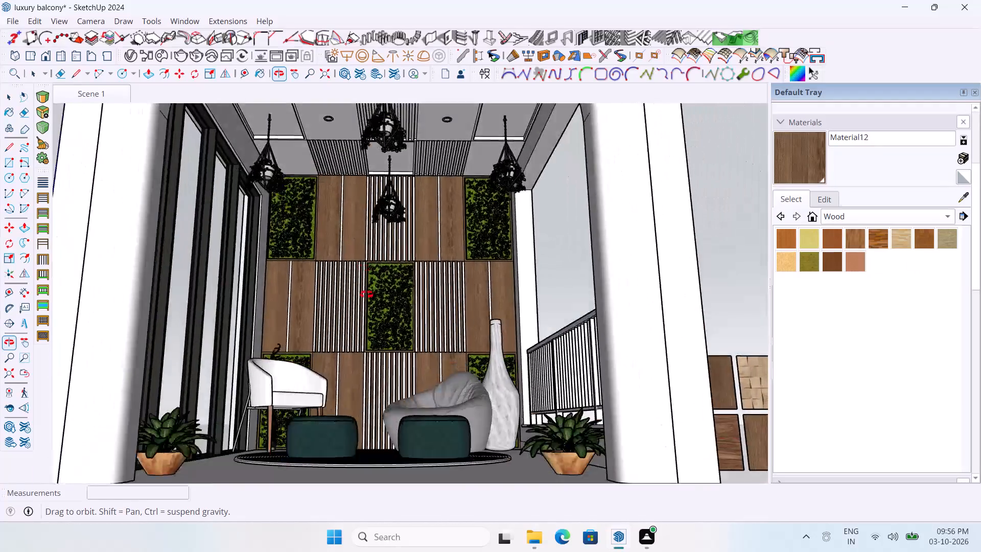
pyautogui.moveTo(366, 294); pyautogui.dragTo(340, 359, button='middle')
pyautogui.scroll(2, 305, 243)
pyautogui.scroll(-2, 305, 244)
pyautogui.moveTo(314, 241); pyautogui.dragTo(323, 147, button='middle')
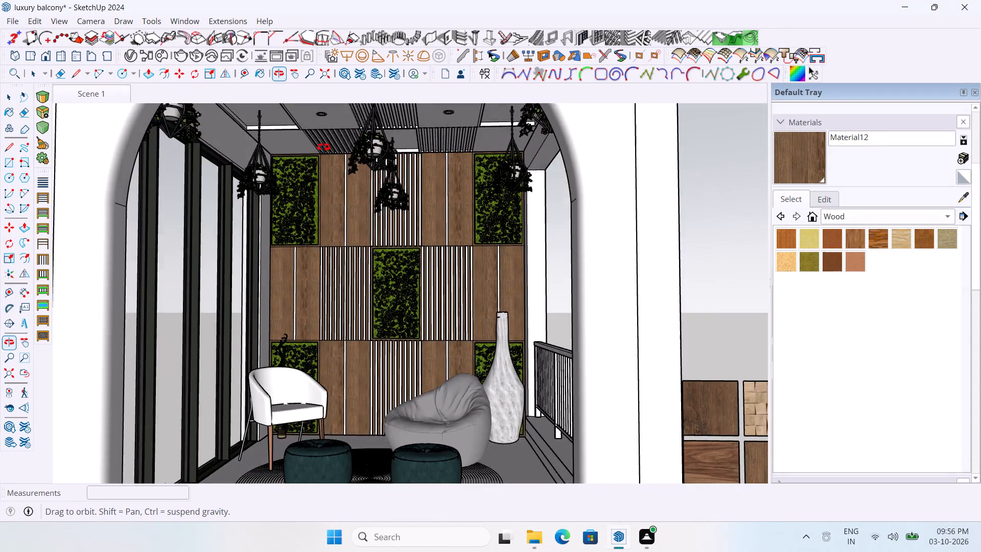
pyautogui.moveTo(323, 147); pyautogui.dragTo(323, 140, button='middle')
pyautogui.scroll(-4, 412, 341)
pyautogui.scroll(3, 396, 144)
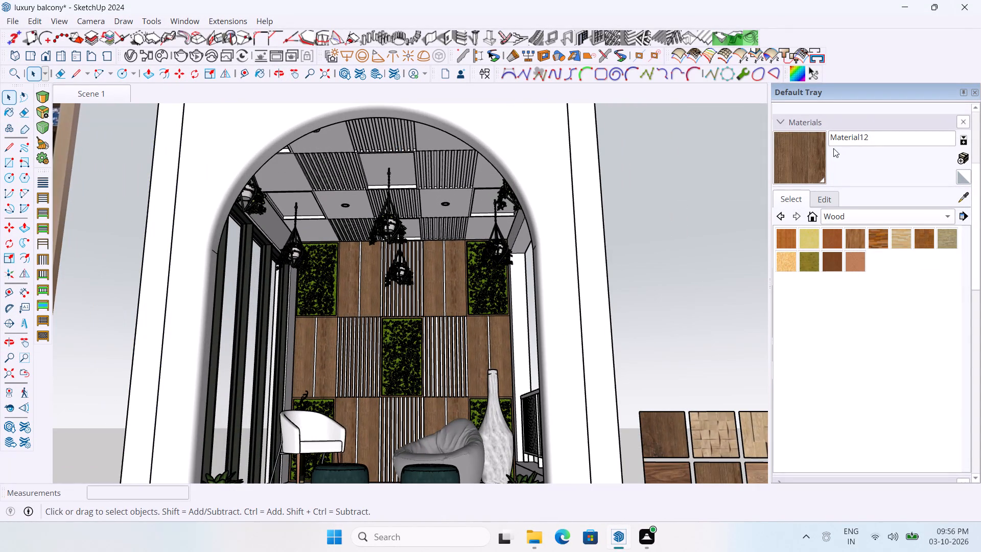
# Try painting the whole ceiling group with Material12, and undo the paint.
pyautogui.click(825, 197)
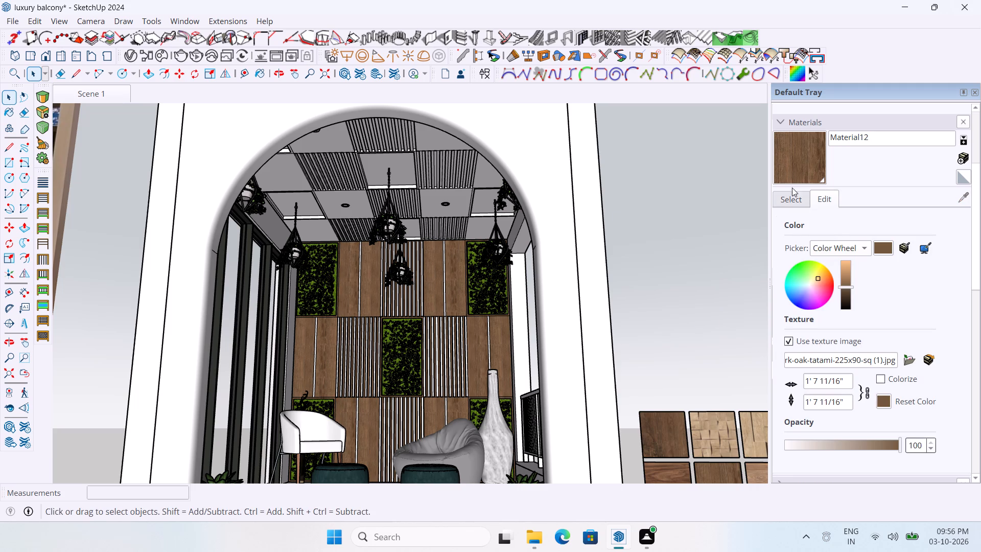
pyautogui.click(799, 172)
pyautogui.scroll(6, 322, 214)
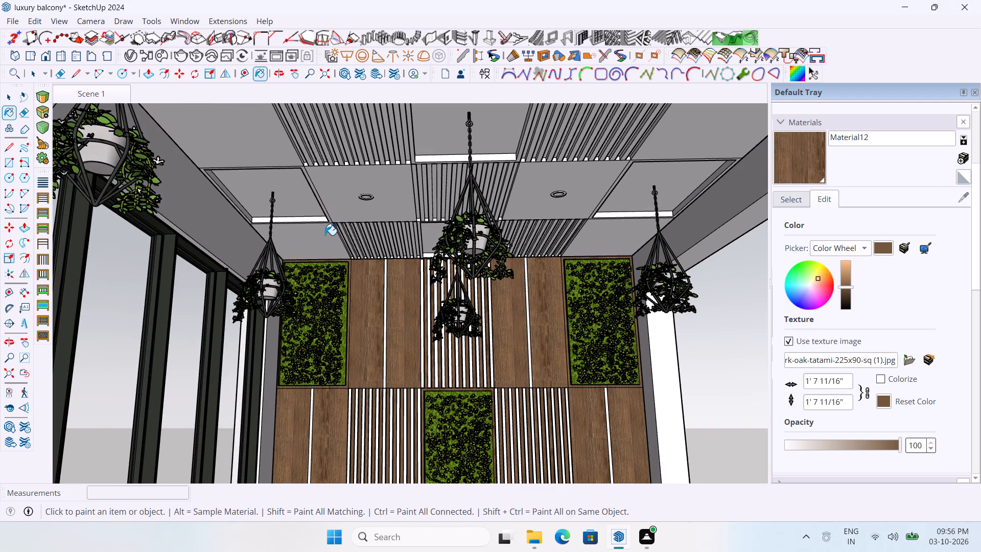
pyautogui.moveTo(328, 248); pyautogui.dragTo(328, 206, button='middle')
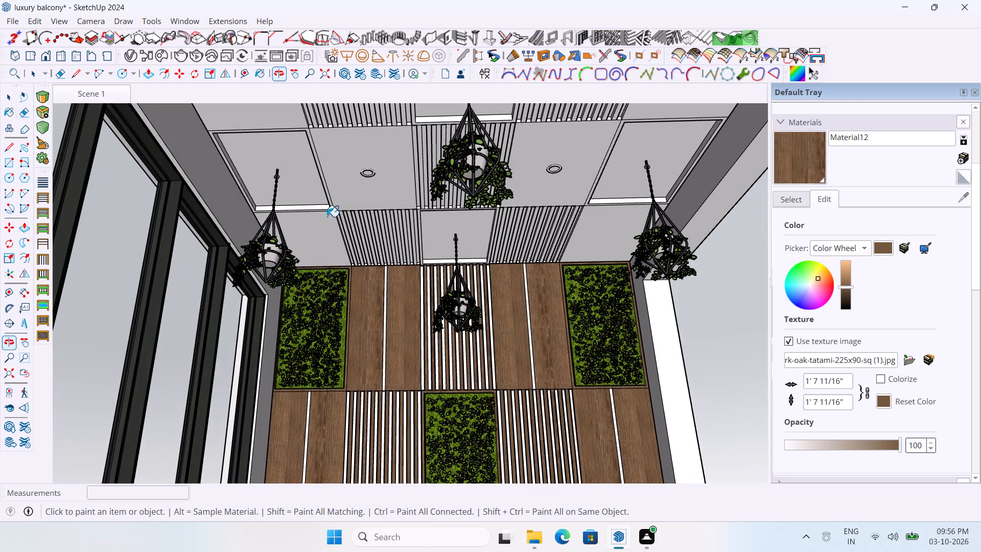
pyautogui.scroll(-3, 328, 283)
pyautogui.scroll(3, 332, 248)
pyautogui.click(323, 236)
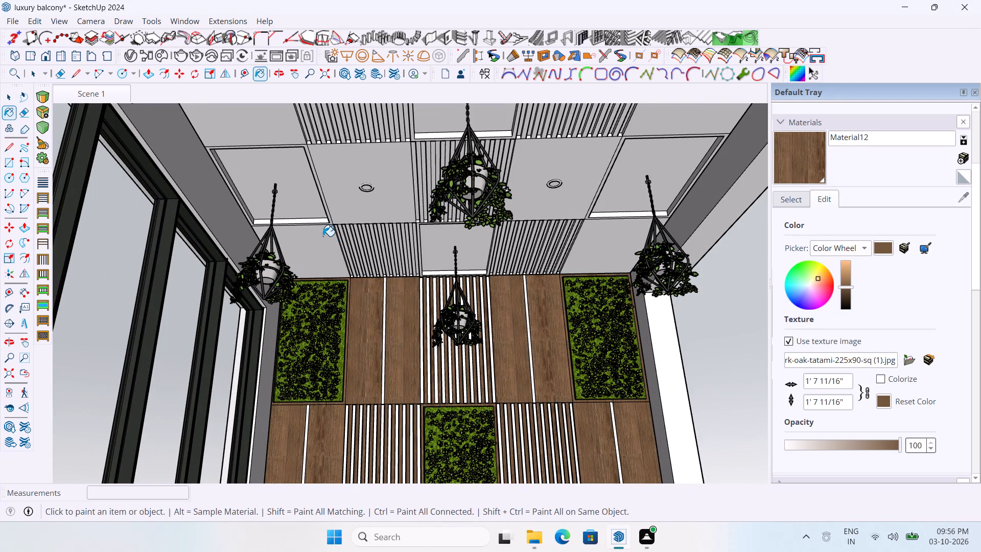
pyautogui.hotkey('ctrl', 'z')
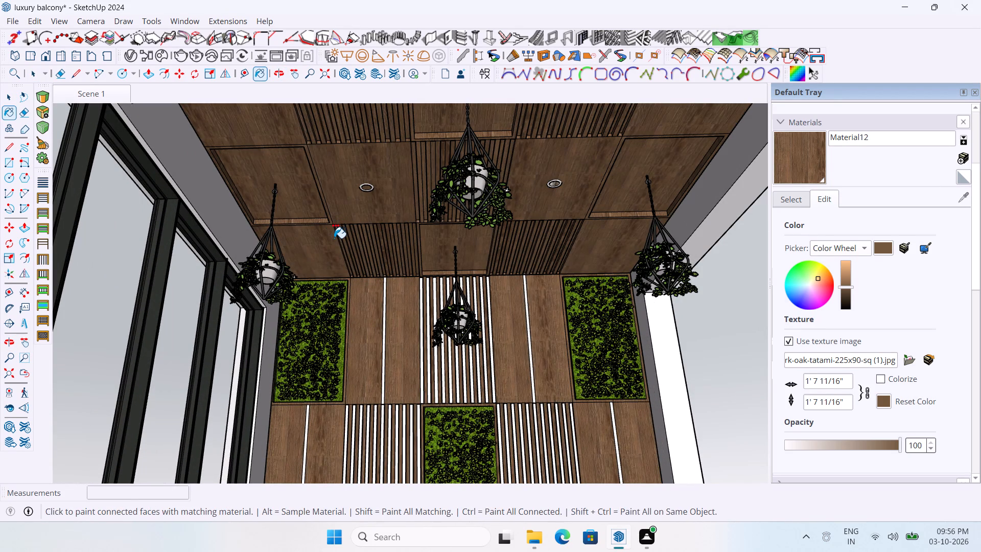
# Open the ceiling group for editing and paint the four flat panels in the two rows nearest the back wall with Material12.
pyautogui.scroll(-3, 314, 298)
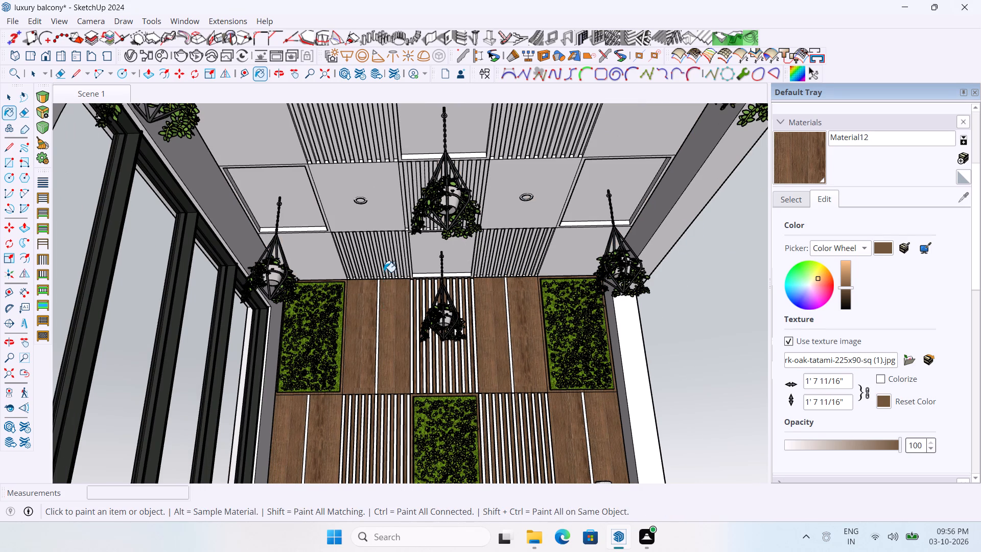
pyautogui.scroll(2, 379, 259)
pyautogui.press('space')
pyautogui.doubleClick(379, 258)
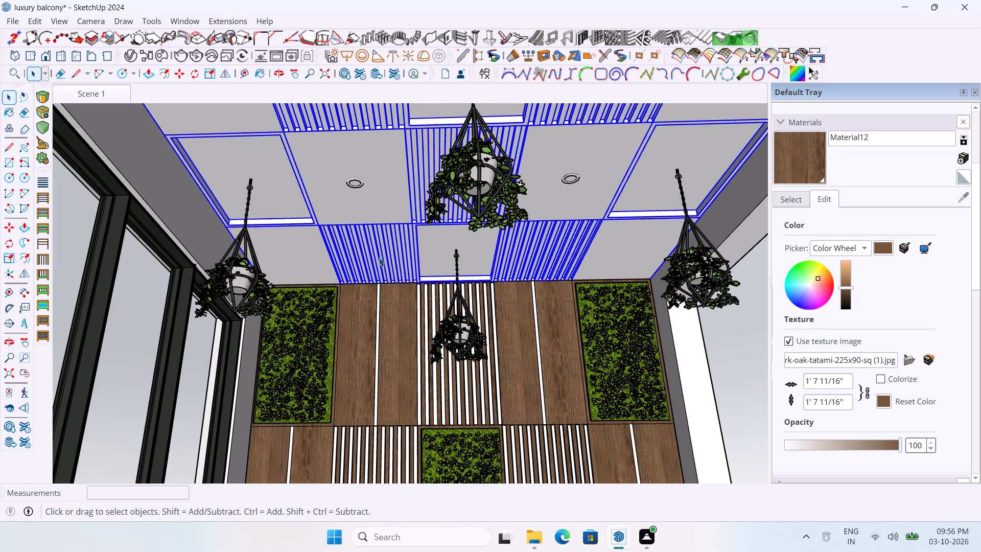
pyautogui.click(796, 170)
pyautogui.click(303, 247)
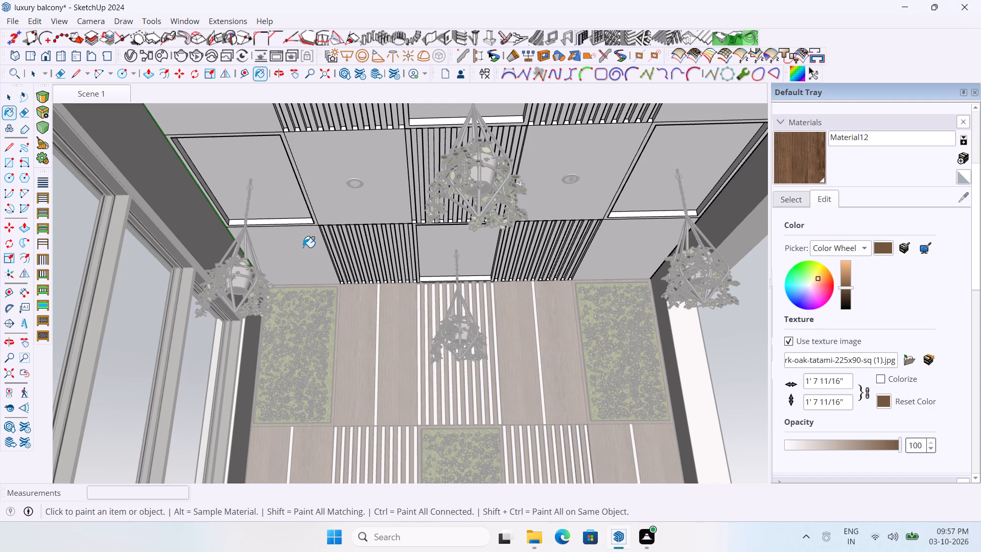
pyautogui.click(336, 208)
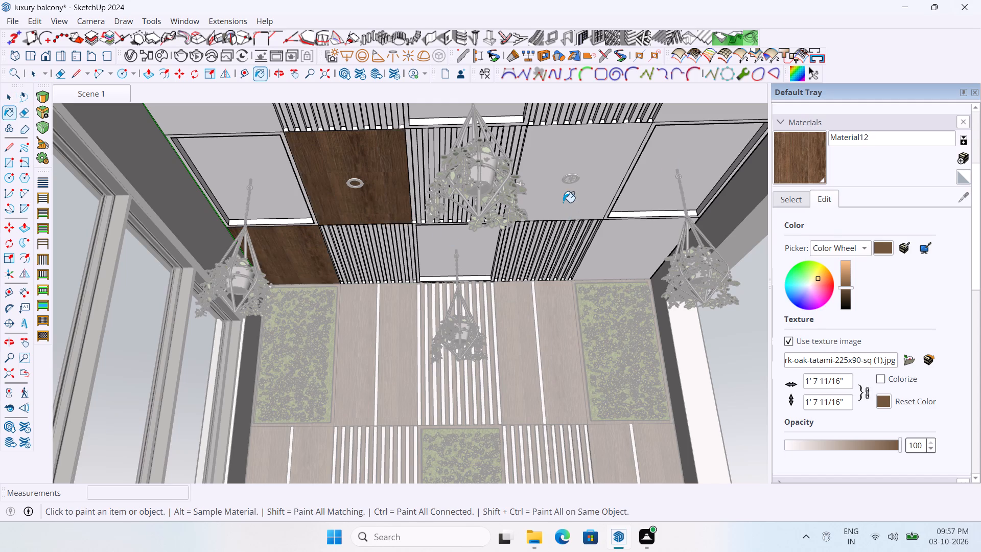
pyautogui.click(563, 202)
pyautogui.click(612, 236)
# Paint the four other flat ceiling panels toward the entrance arch with Material12.
pyautogui.scroll(-3, 593, 252)
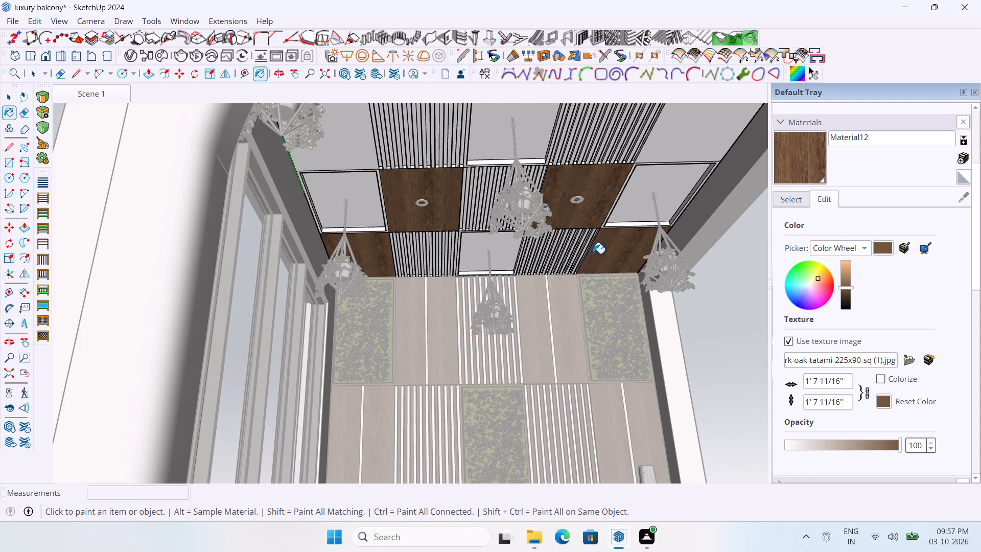
pyautogui.click(359, 138)
pyautogui.click(673, 137)
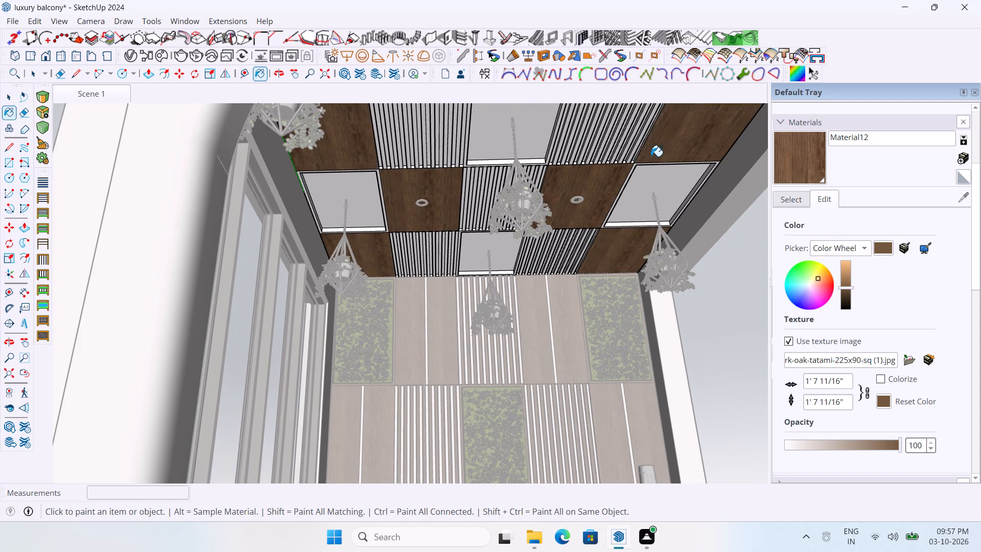
pyautogui.scroll(-3, 506, 252)
pyautogui.click(449, 123)
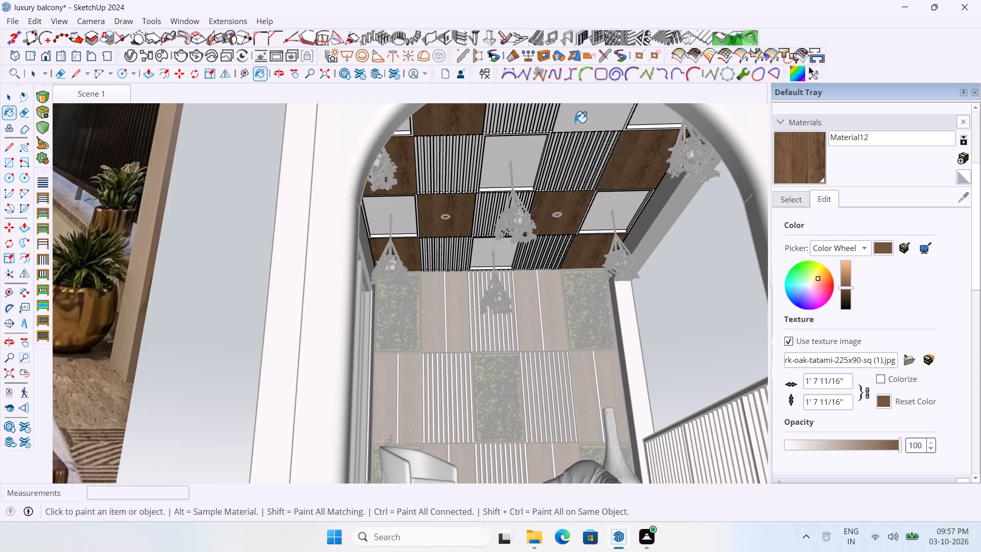
pyautogui.click(581, 121)
pyautogui.scroll(-2, 494, 217)
pyautogui.moveTo(504, 216); pyautogui.dragTo(431, 111, button='middle')
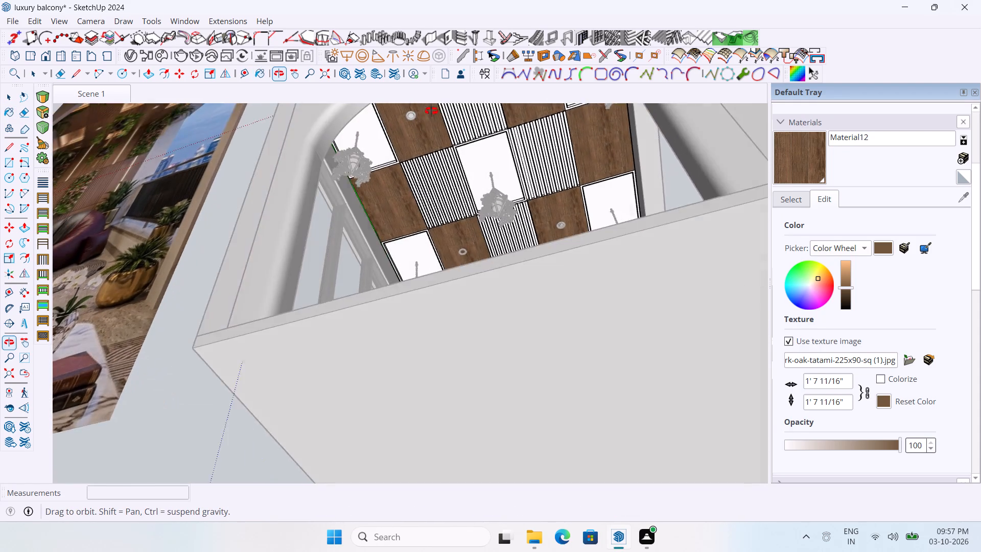
pyautogui.moveTo(431, 111); pyautogui.dragTo(435, 145, button='middle')
pyautogui.scroll(-4, 434, 264)
pyautogui.scroll(6, 444, 177)
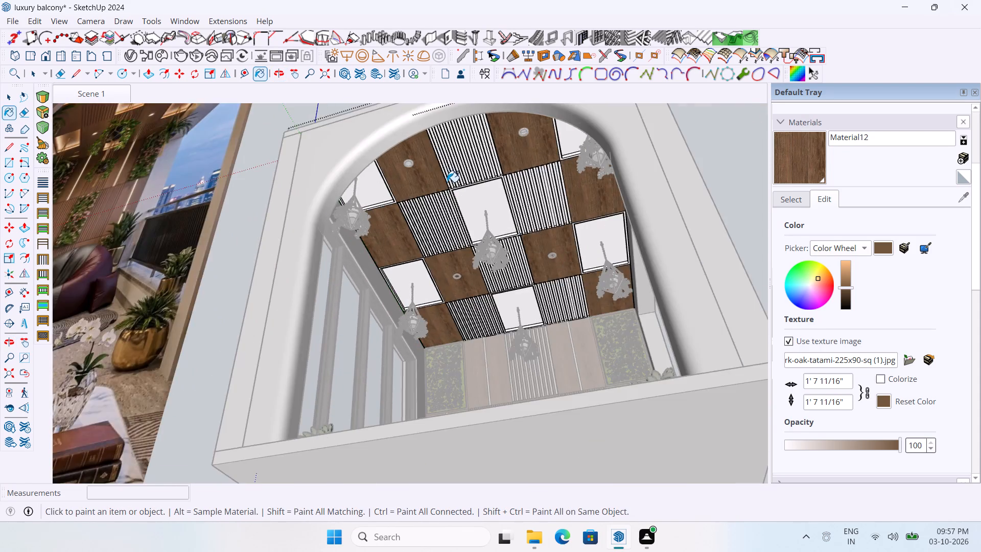
# Paint the slats of the window-side slatted ceiling panel beside the back wall, plus the adjacent recessed panel's frame, with Material12.
pyautogui.scroll(2, 447, 182)
pyautogui.scroll(2, 404, 212)
pyautogui.scroll(-4, 404, 212)
pyautogui.scroll(7, 466, 346)
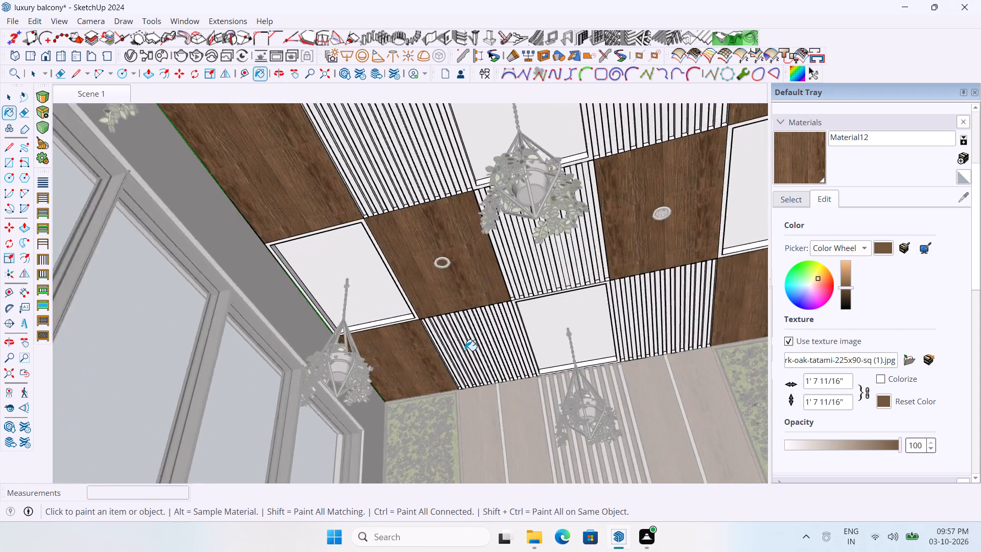
pyautogui.scroll(4, 465, 351)
pyautogui.scroll(3, 413, 324)
pyautogui.click(419, 320)
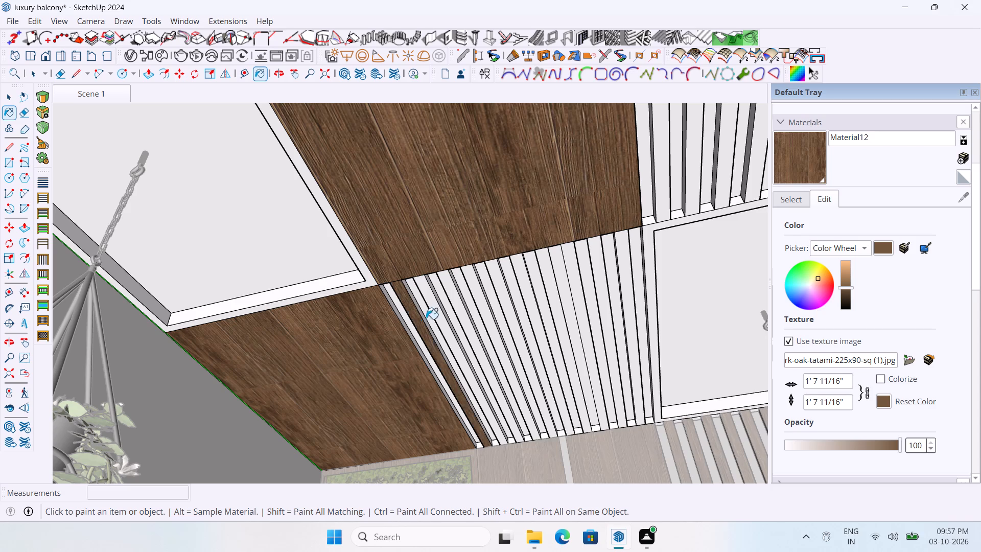
pyautogui.click(437, 310)
pyautogui.click(455, 303)
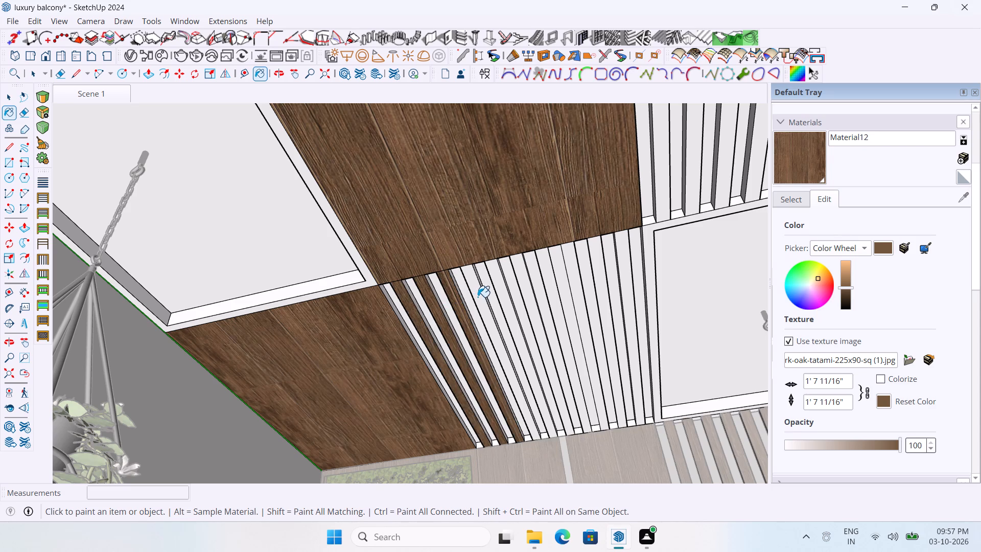
pyautogui.click(478, 297)
pyautogui.click(504, 297)
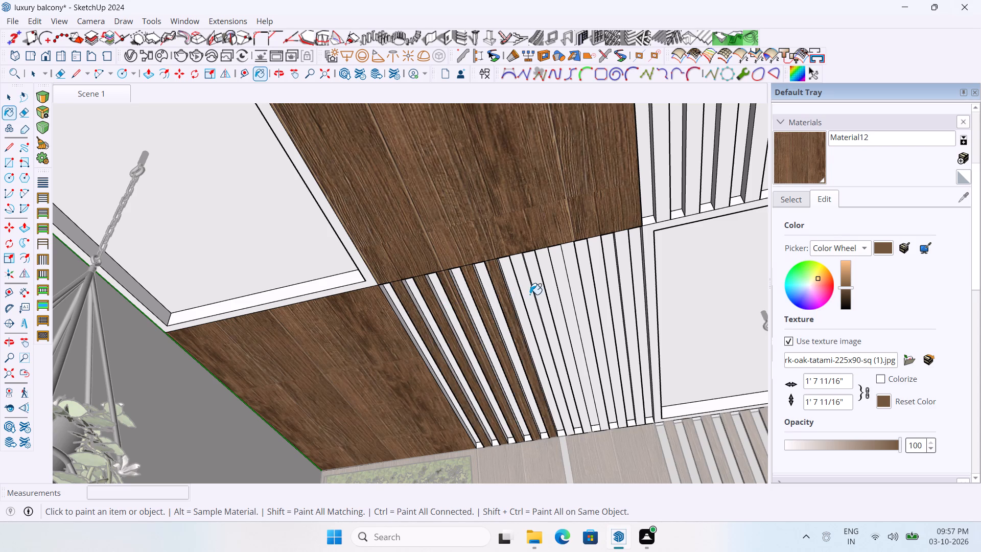
pyautogui.click(530, 294)
pyautogui.click(548, 288)
pyautogui.click(572, 284)
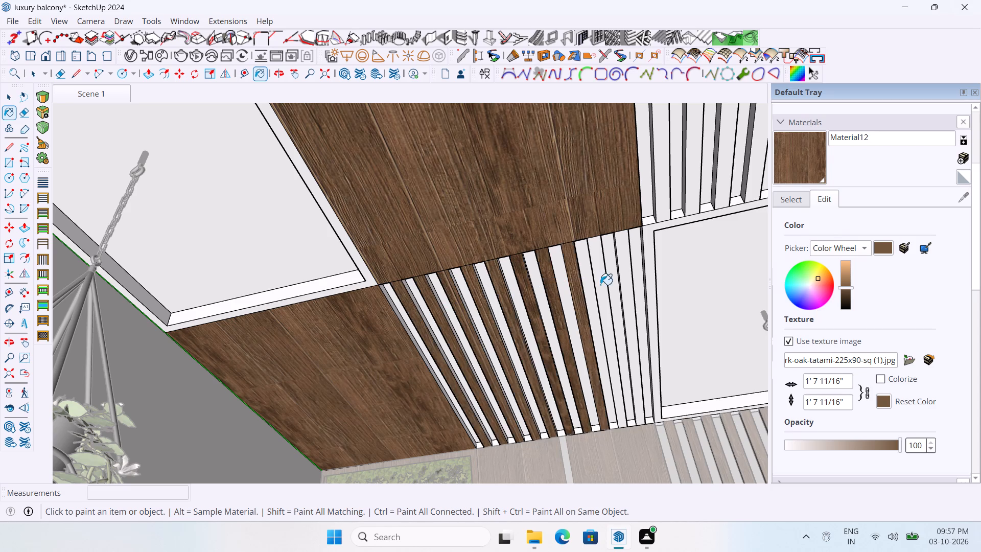
pyautogui.click(601, 286)
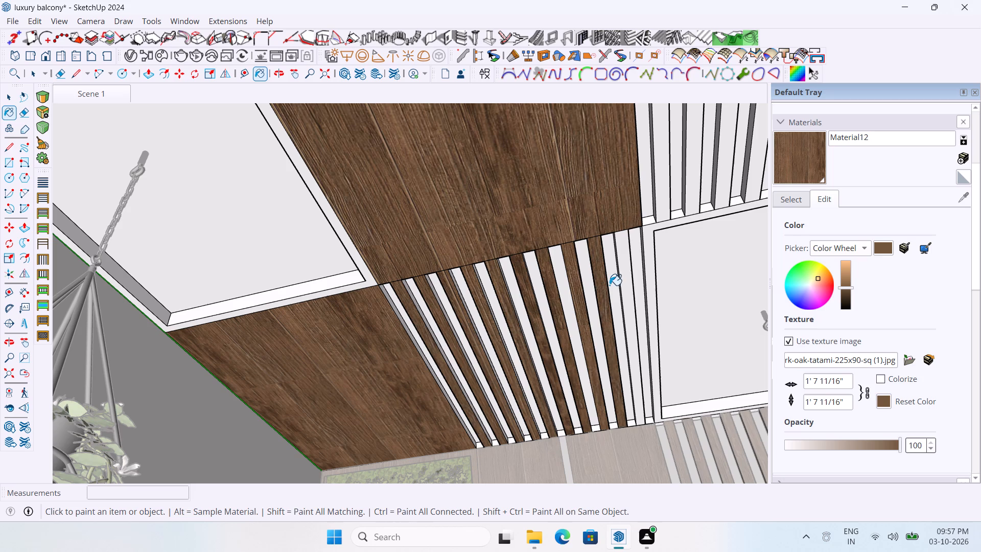
pyautogui.click(622, 286)
pyautogui.click(649, 280)
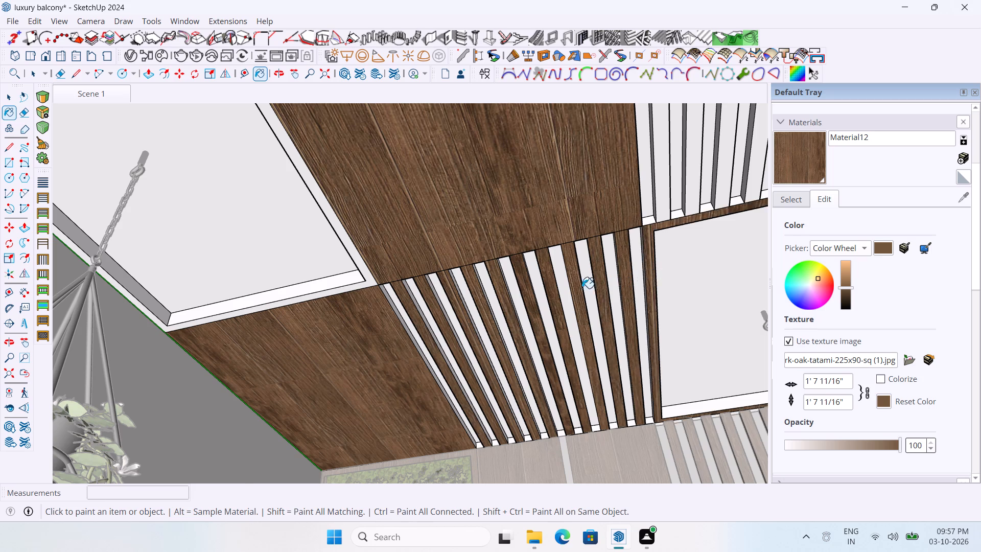
# Paint all slats of the central slatted ceiling panel in the second row from the back wall with Material12.
pyautogui.scroll(-2, 574, 288)
pyautogui.scroll(-3, 496, 378)
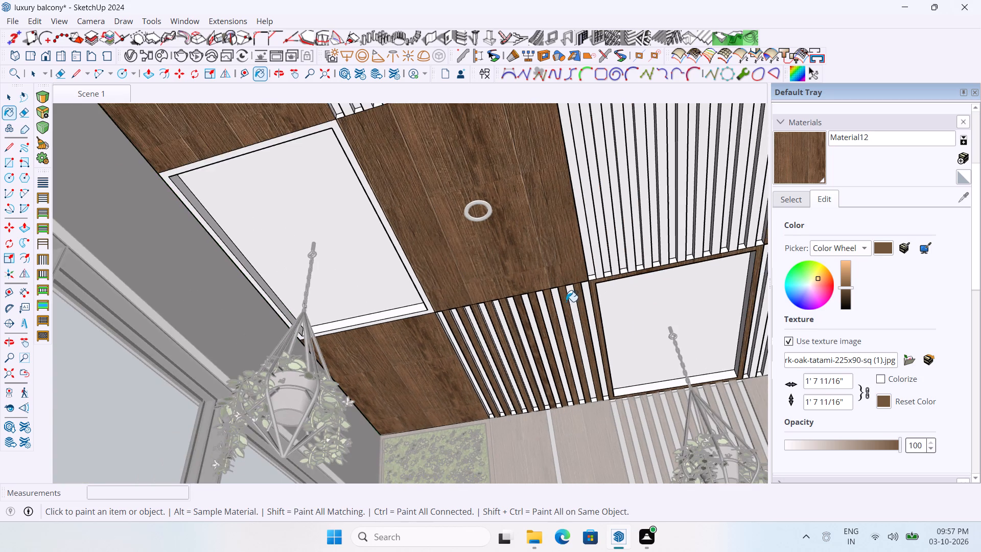
pyautogui.scroll(3, 607, 260)
pyautogui.click(596, 264)
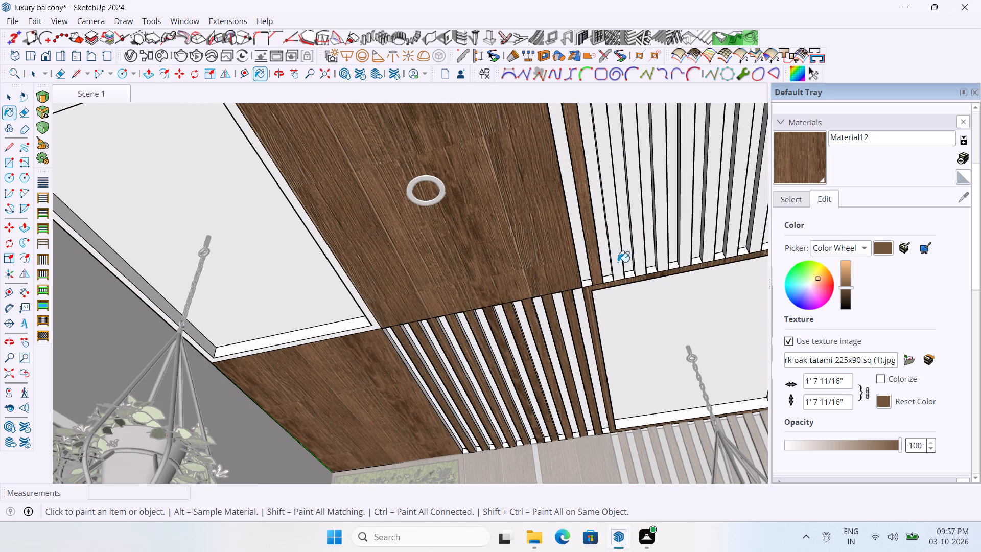
pyautogui.click(618, 262)
pyautogui.click(638, 253)
pyautogui.click(663, 255)
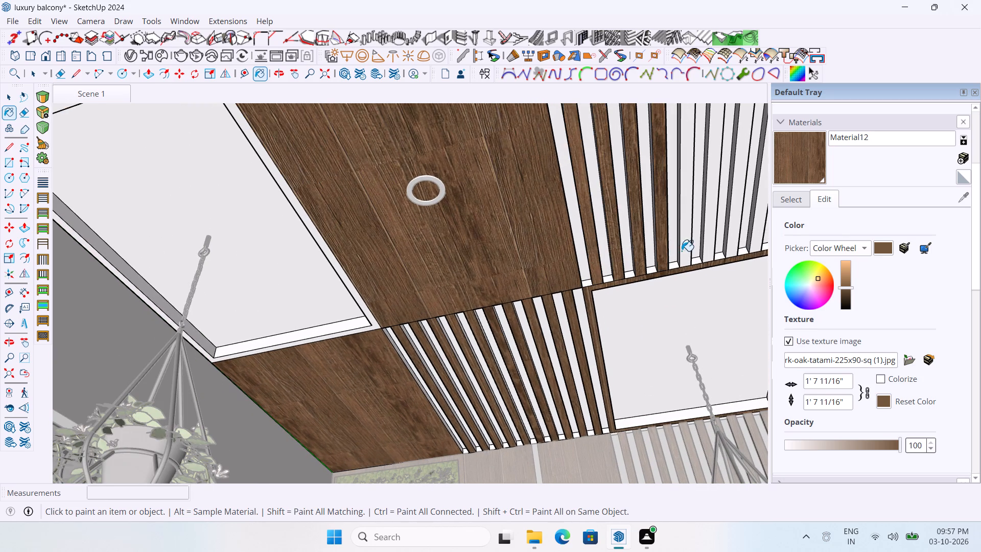
pyautogui.click(682, 251)
pyautogui.click(711, 249)
pyautogui.click(735, 243)
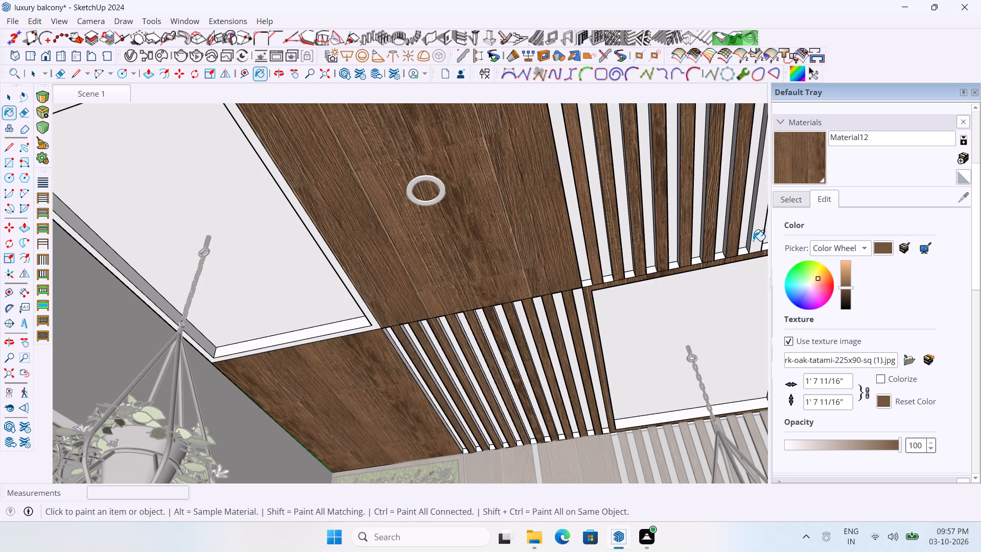
pyautogui.click(753, 241)
pyautogui.scroll(-4, 357, 300)
pyautogui.scroll(5, 640, 260)
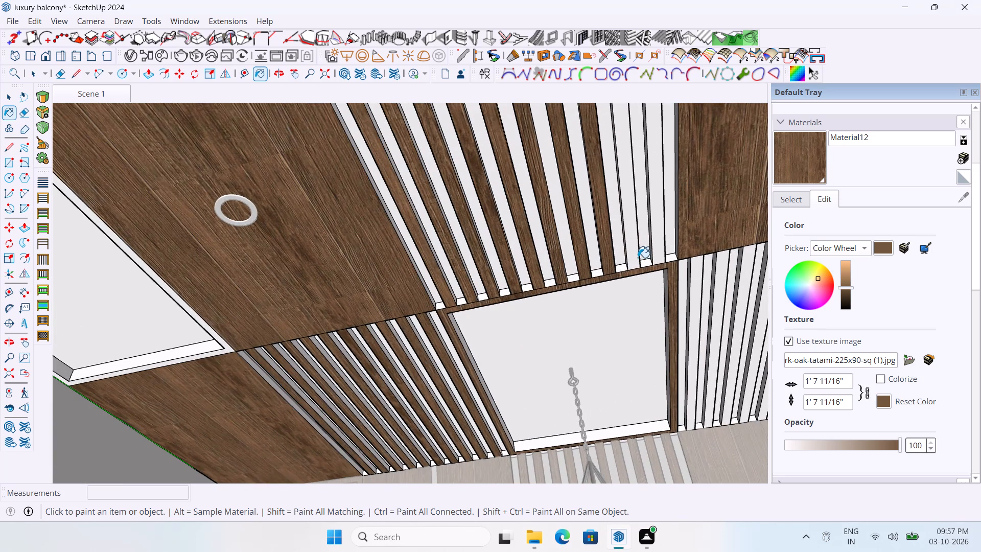
pyautogui.click(638, 258)
pyautogui.click(661, 248)
# Paint the slats of the other slatted ceiling panel beside the back wall, opposite the window side, with Material12.
pyautogui.click(692, 274)
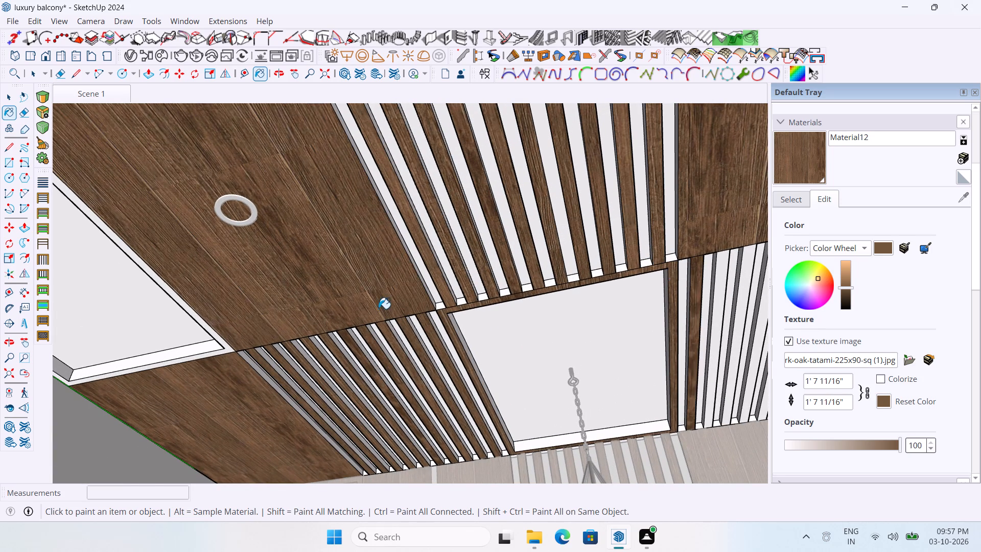
pyautogui.scroll(-4, 366, 310)
pyautogui.scroll(3, 618, 305)
pyautogui.click(603, 305)
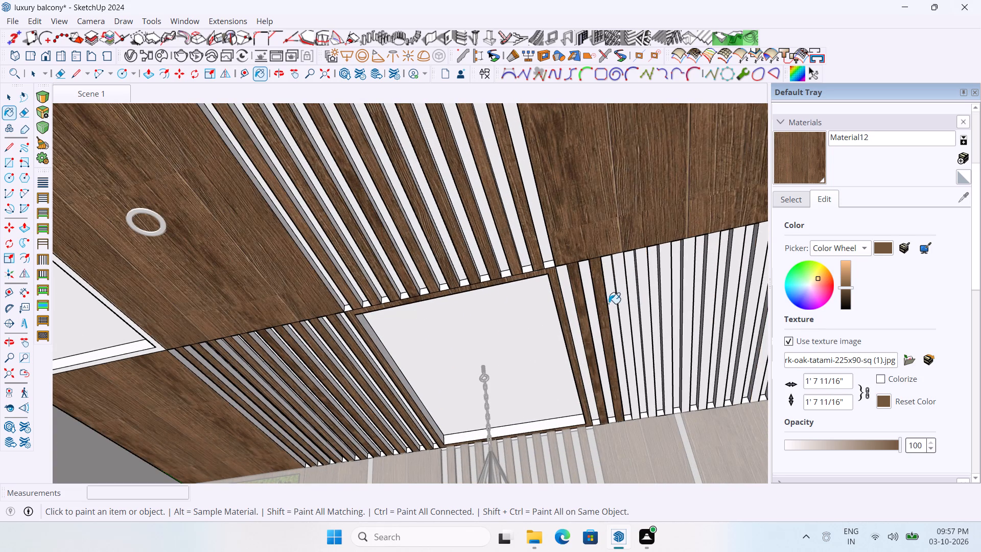
pyautogui.click(618, 298)
pyautogui.click(643, 293)
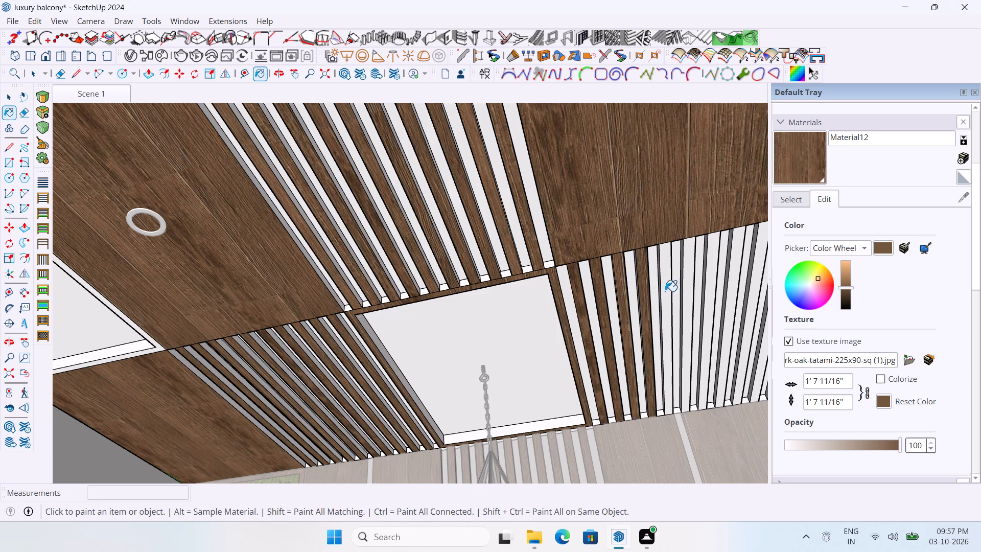
pyautogui.click(668, 291)
pyautogui.click(683, 291)
pyautogui.click(686, 291)
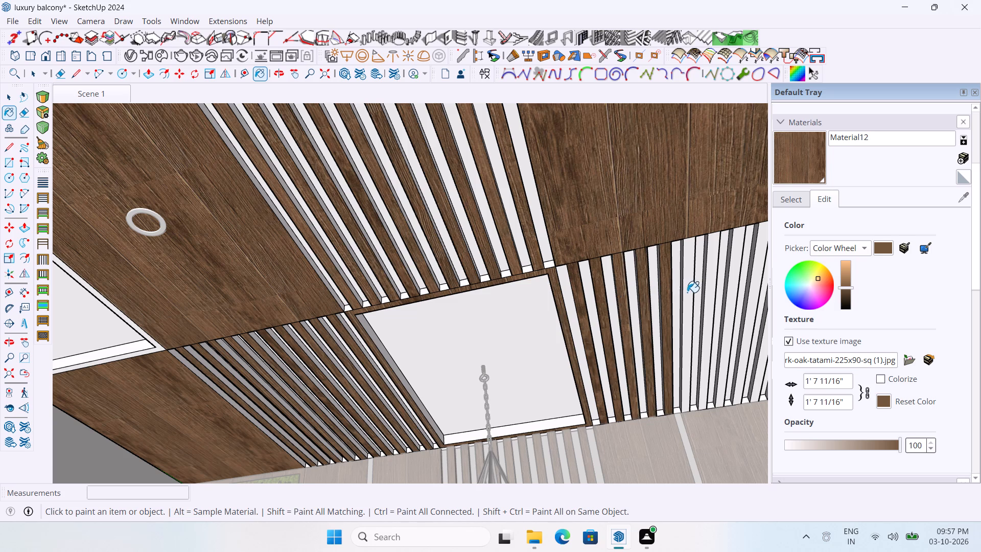
pyautogui.click(711, 294)
pyautogui.click(730, 294)
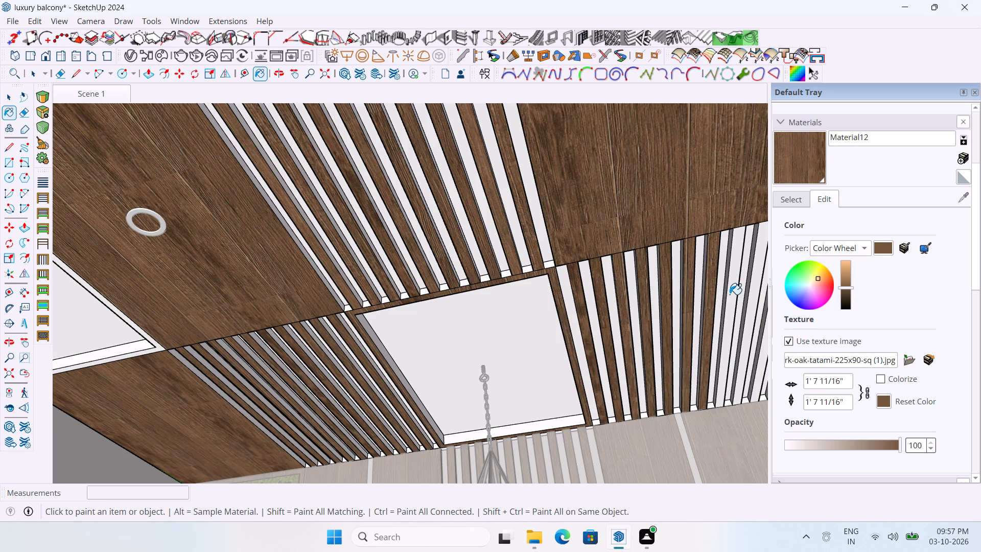
pyautogui.scroll(-2, 417, 339)
pyautogui.scroll(2, 691, 302)
pyautogui.click(686, 304)
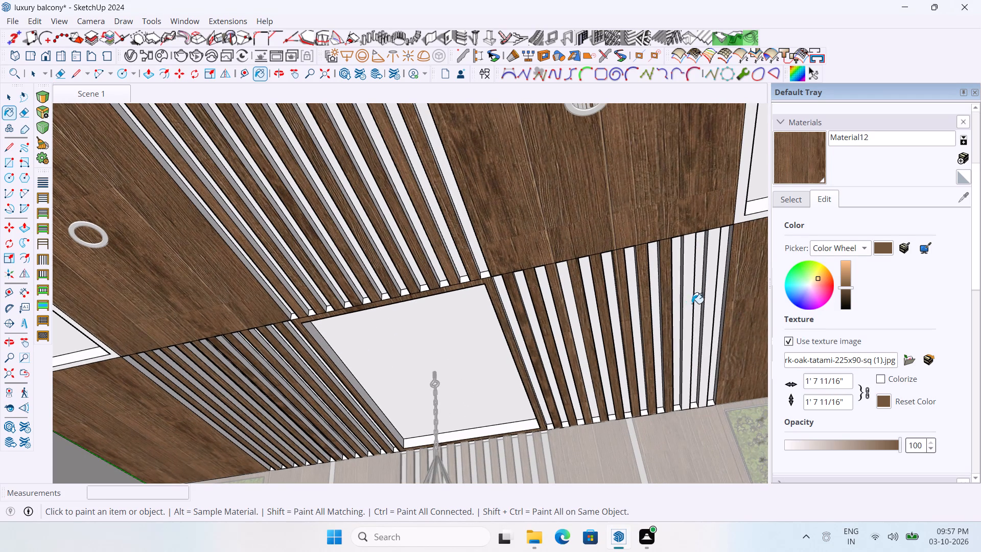
pyautogui.click(712, 304)
# Paint the frames of the two outer recessed panels in the second row and the central recessed panel in the third row with Material12.
pyautogui.scroll(-4, 658, 351)
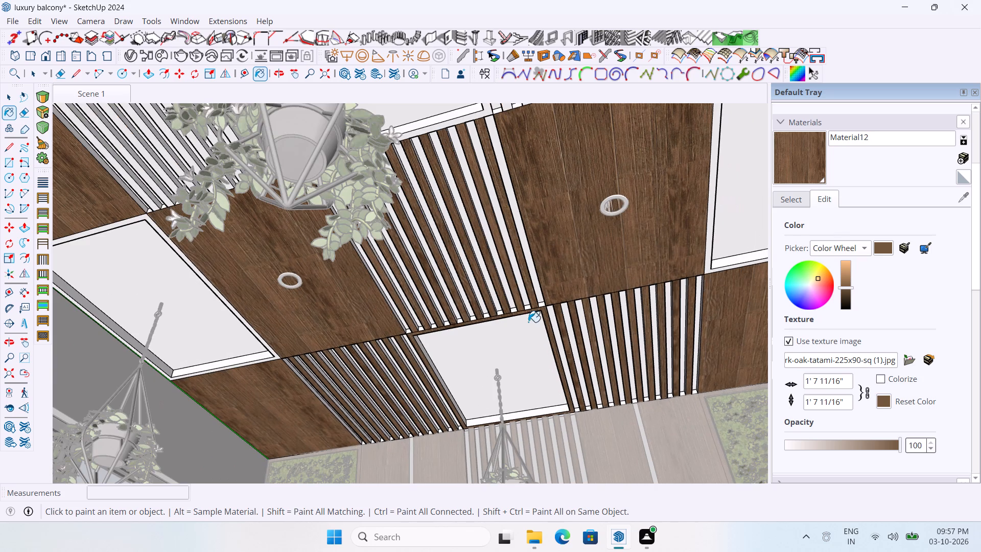
pyautogui.scroll(-1, 568, 364)
pyautogui.scroll(2, 692, 279)
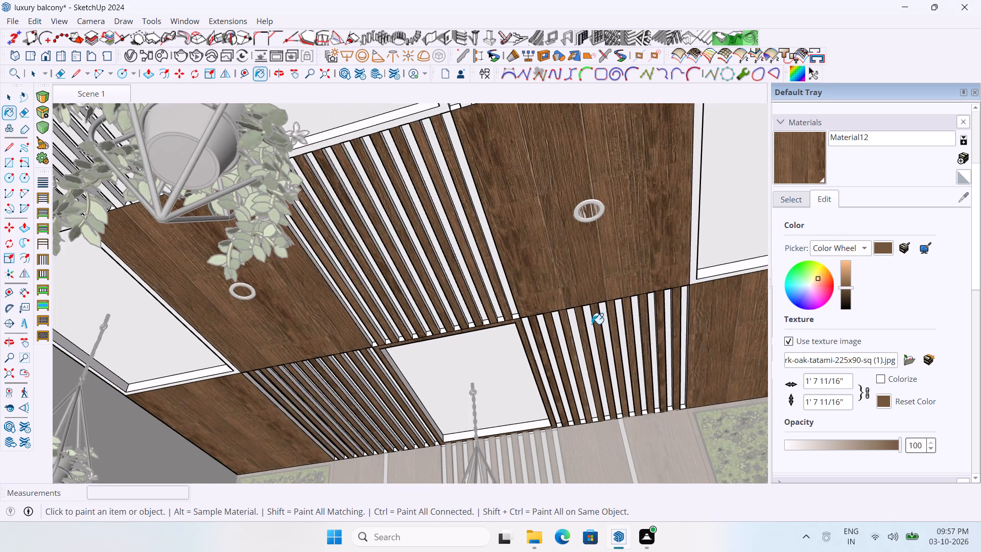
pyautogui.scroll(-2, 564, 351)
pyautogui.scroll(2, 189, 246)
pyautogui.scroll(-1, 391, 387)
pyautogui.scroll(3, 214, 272)
pyautogui.click(203, 269)
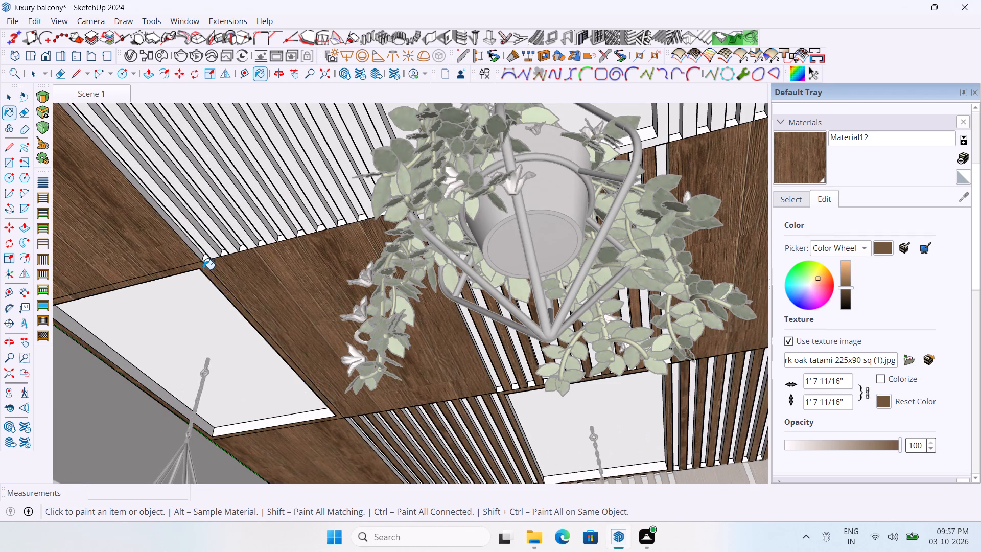
pyautogui.scroll(-5, 221, 291)
pyautogui.scroll(2, 672, 298)
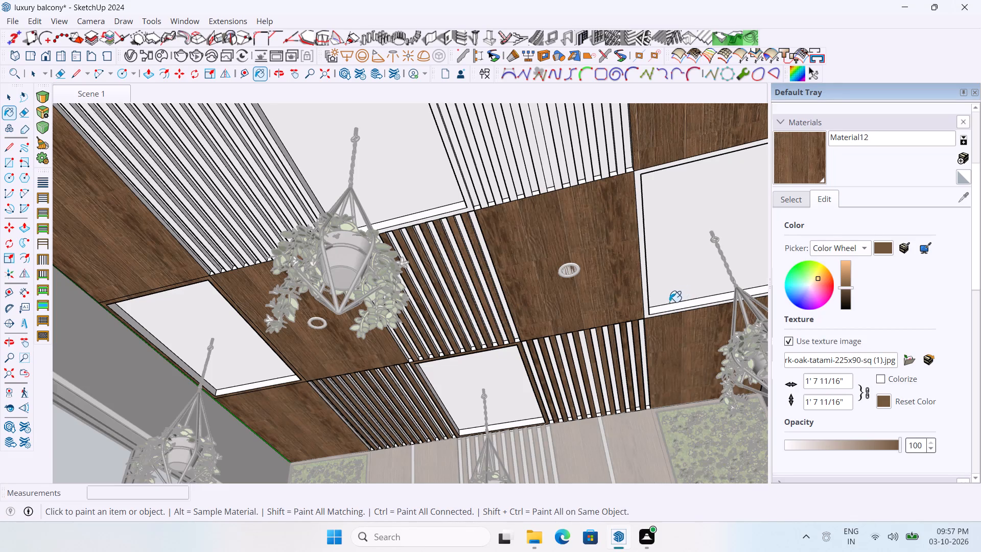
pyautogui.scroll(1, 654, 311)
pyautogui.click(641, 315)
pyautogui.scroll(3, 478, 367)
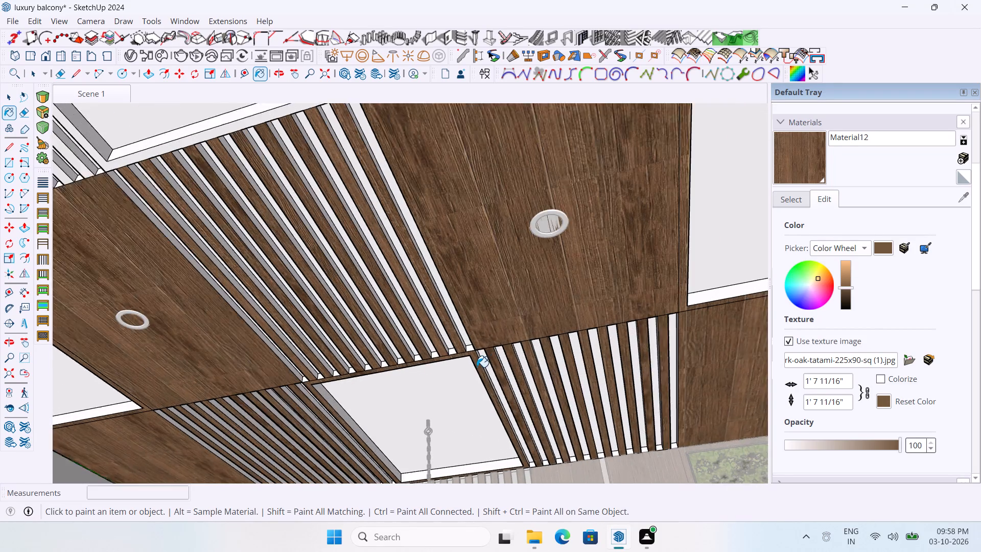
pyautogui.scroll(-8, 476, 367)
pyautogui.scroll(3, 427, 246)
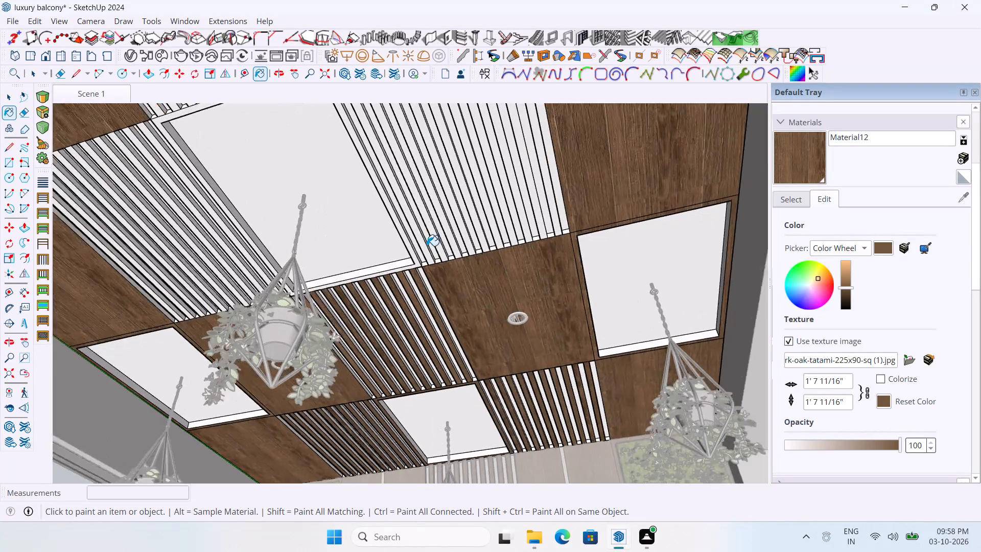
pyautogui.scroll(3, 418, 256)
pyautogui.click(413, 263)
# Paint the slats of the third-row slatted ceiling panel on the side away from the windows with Material12.
pyautogui.scroll(3, 413, 263)
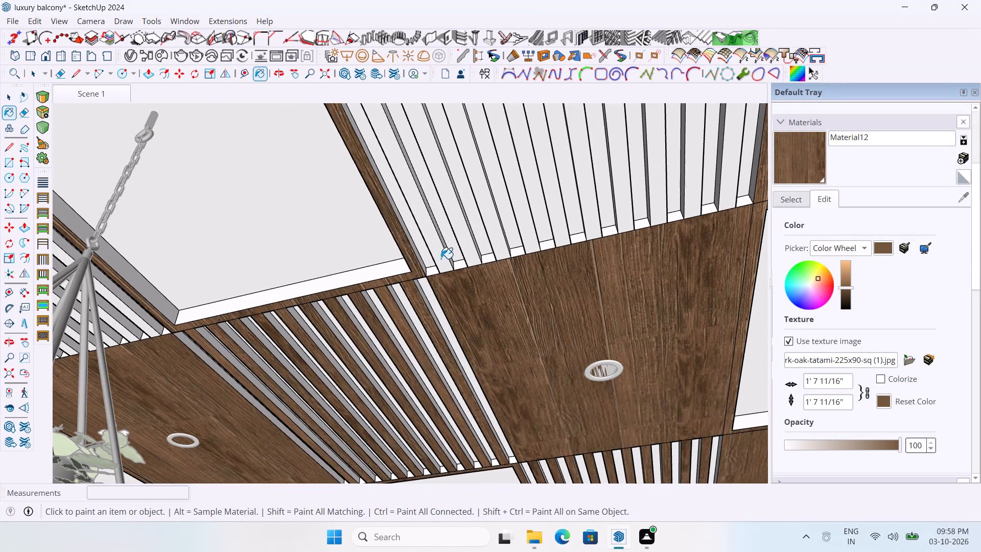
pyautogui.click(444, 258)
pyautogui.click(474, 255)
pyautogui.click(492, 253)
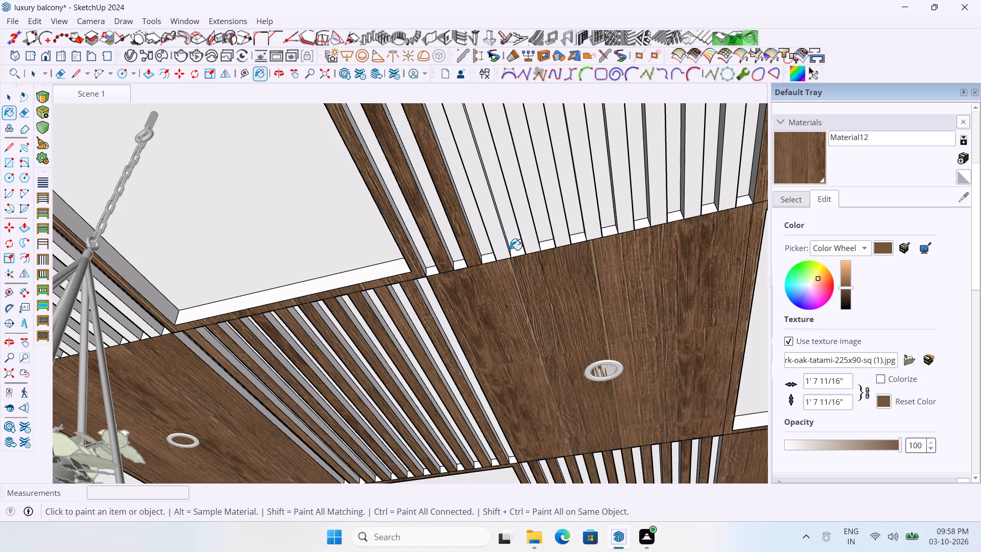
pyautogui.click(502, 254)
pyautogui.click(534, 247)
pyautogui.click(567, 237)
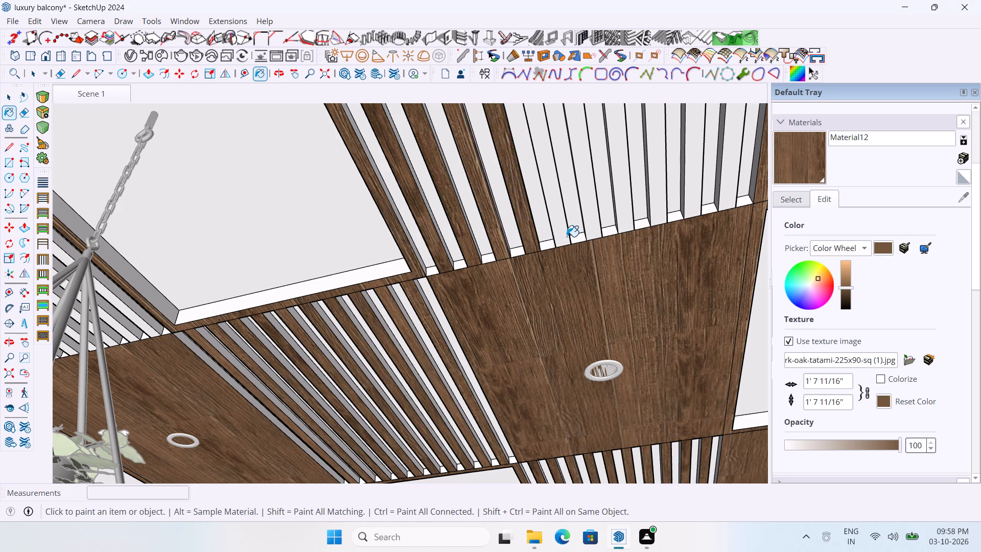
pyautogui.click(596, 226)
pyautogui.click(625, 222)
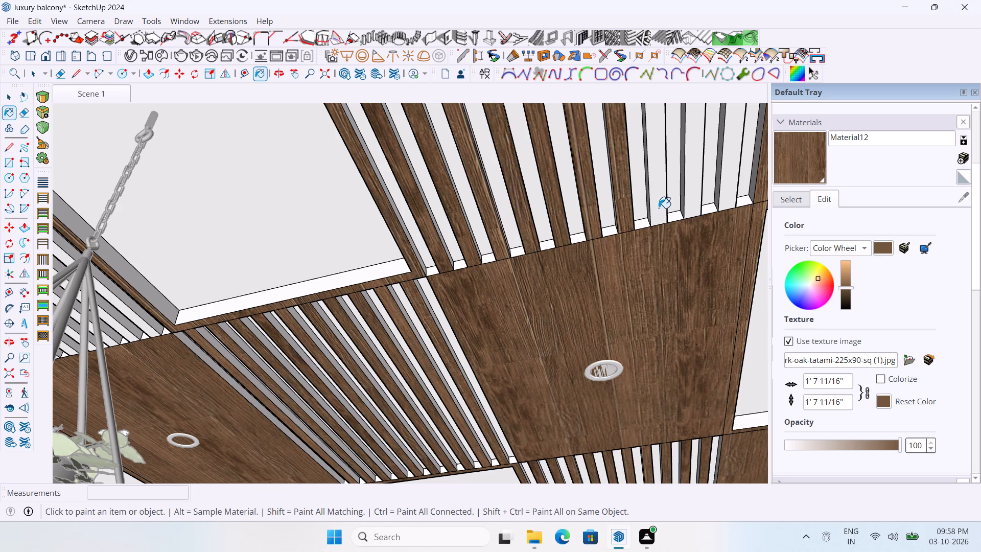
pyautogui.click(659, 208)
pyautogui.click(689, 200)
pyautogui.click(723, 196)
# Paint the slats of the third-row slatted ceiling panel on the window side with Material12.
pyautogui.scroll(-3, 723, 196)
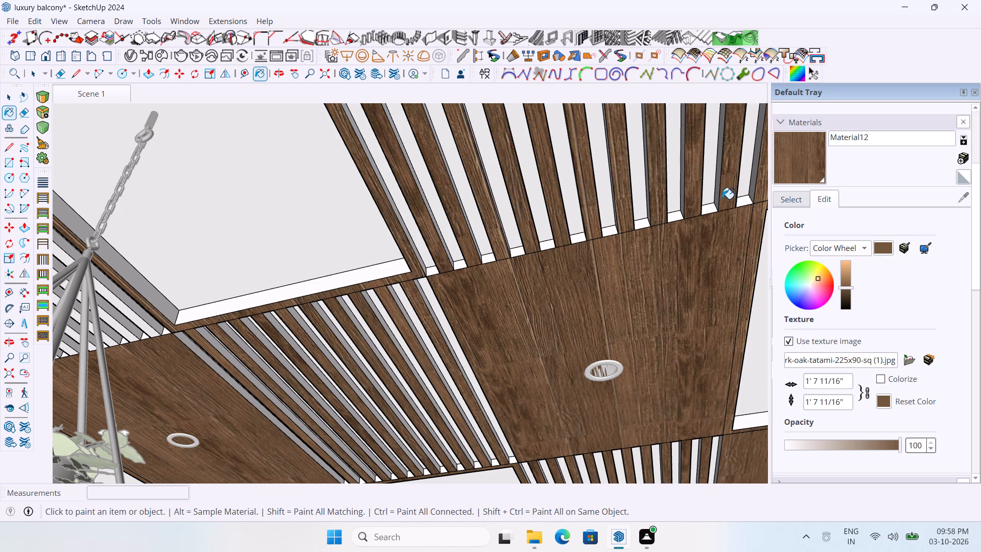
pyautogui.scroll(-2, 722, 199)
pyautogui.scroll(-4, 686, 277)
pyautogui.scroll(3, 286, 282)
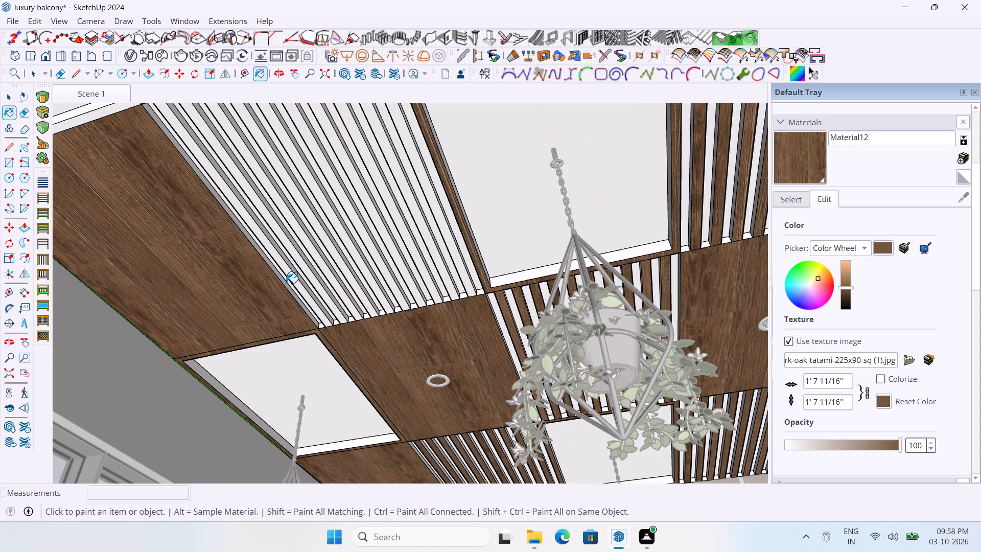
pyautogui.scroll(3, 286, 283)
pyautogui.scroll(2, 309, 329)
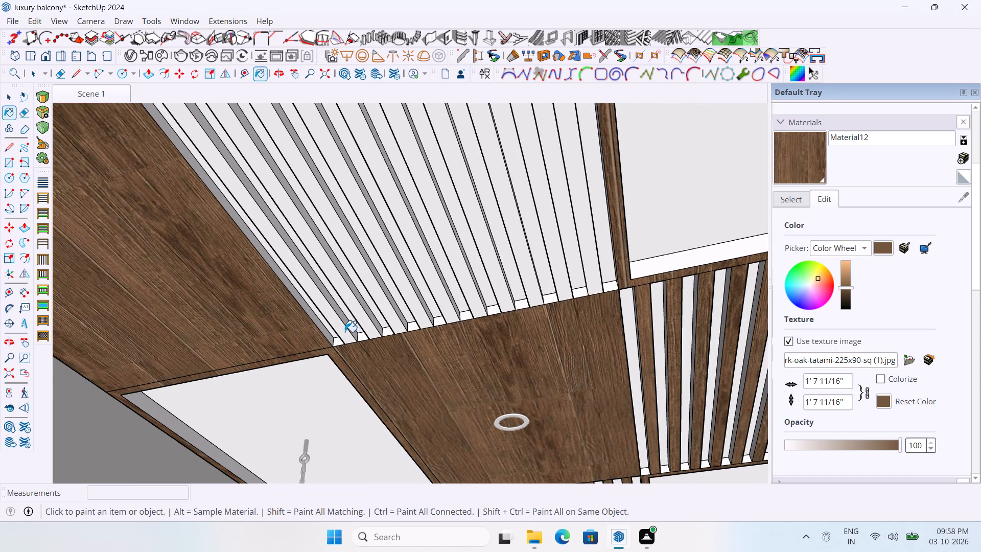
pyautogui.click(345, 332)
pyautogui.click(365, 324)
pyautogui.click(389, 318)
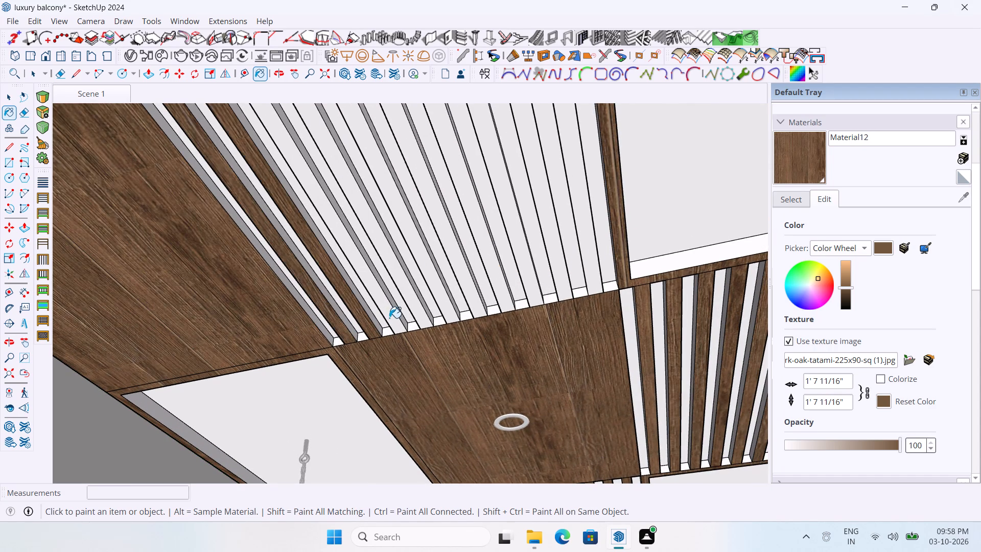
pyautogui.click(417, 309)
pyautogui.click(447, 303)
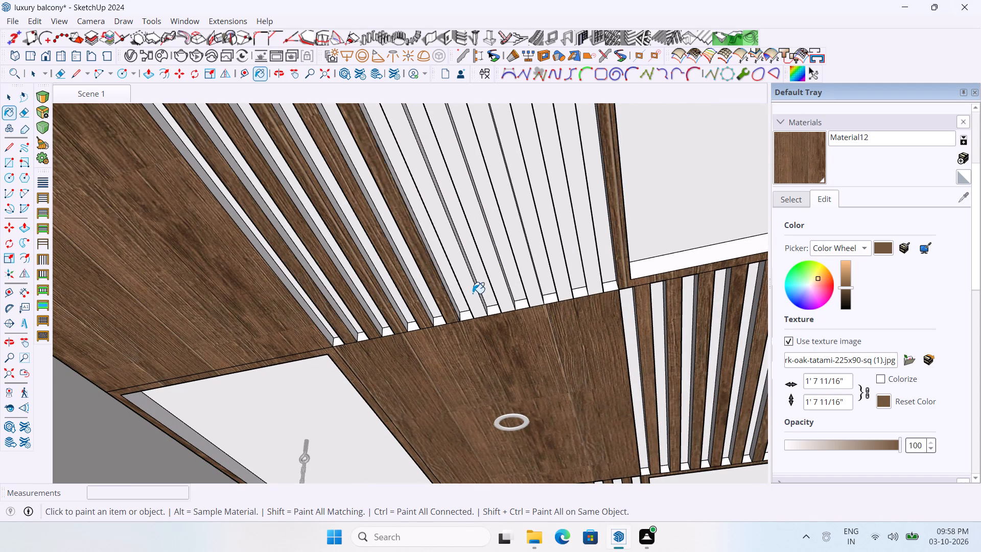
pyautogui.click(473, 293)
pyautogui.click(503, 290)
pyautogui.click(534, 287)
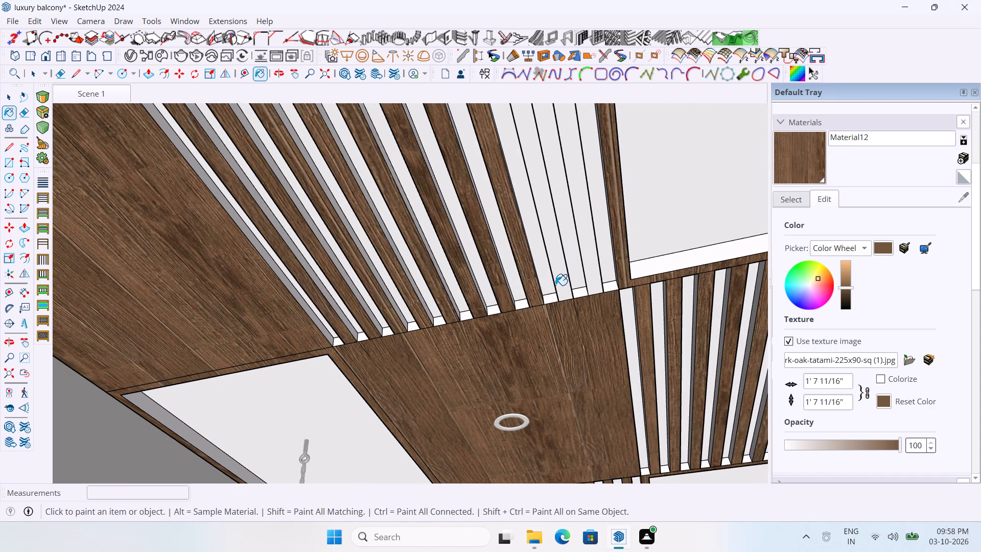
pyautogui.click(556, 285)
pyautogui.click(588, 267)
pyautogui.scroll(-4, 410, 408)
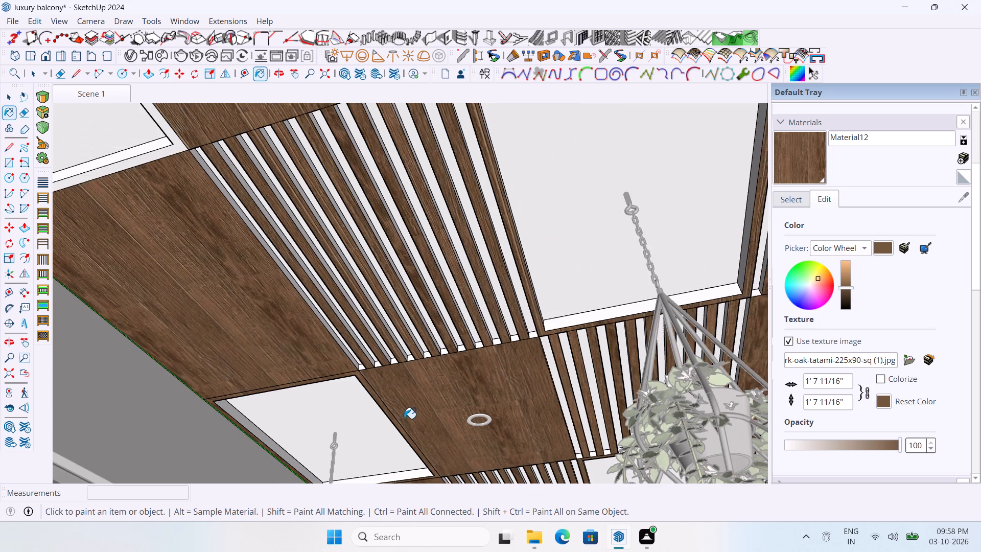
# Paint the slats of the front-row slatted ceiling panel nearest the arch with Material12.
pyautogui.scroll(-5, 404, 420)
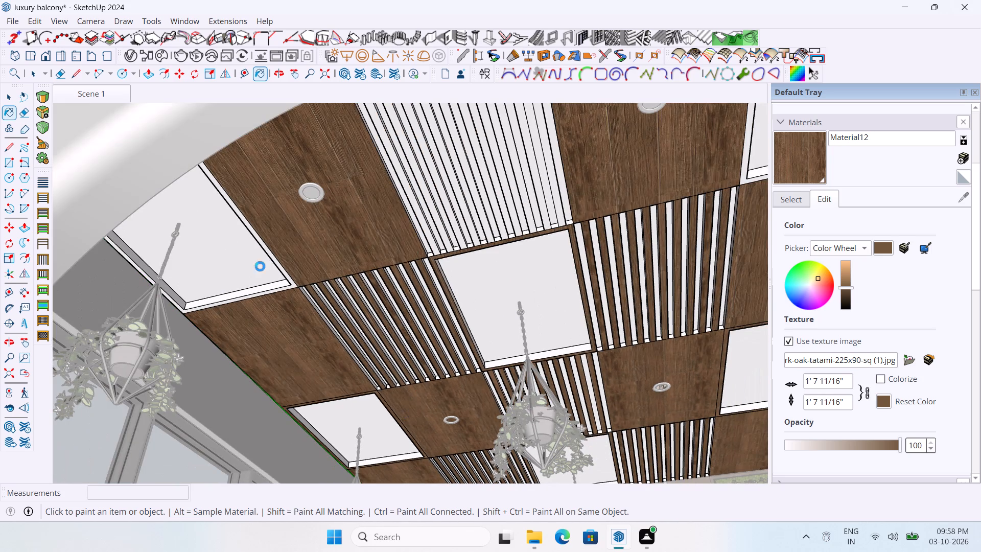
pyautogui.scroll(7, 285, 282)
pyautogui.scroll(-5, 366, 288)
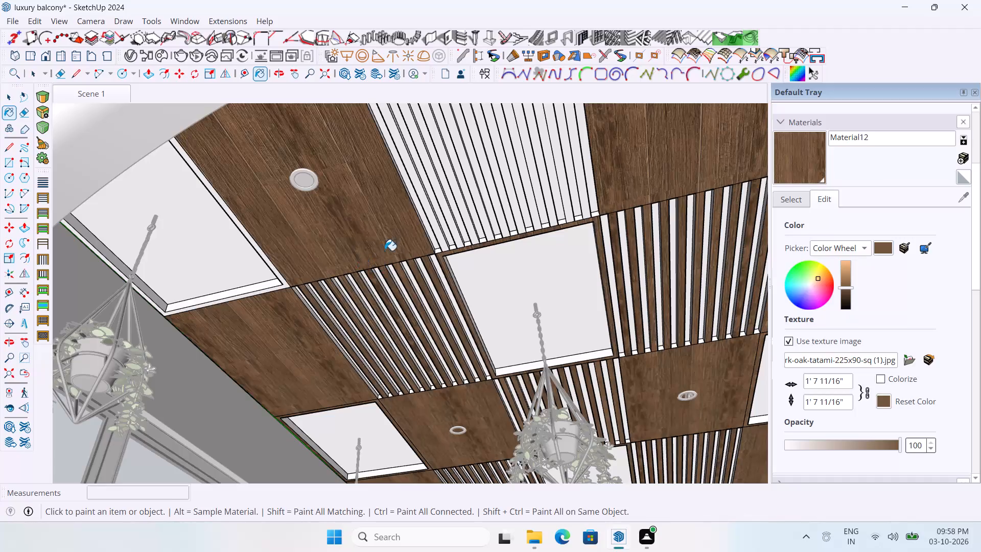
pyautogui.scroll(5, 449, 224)
pyautogui.click(430, 236)
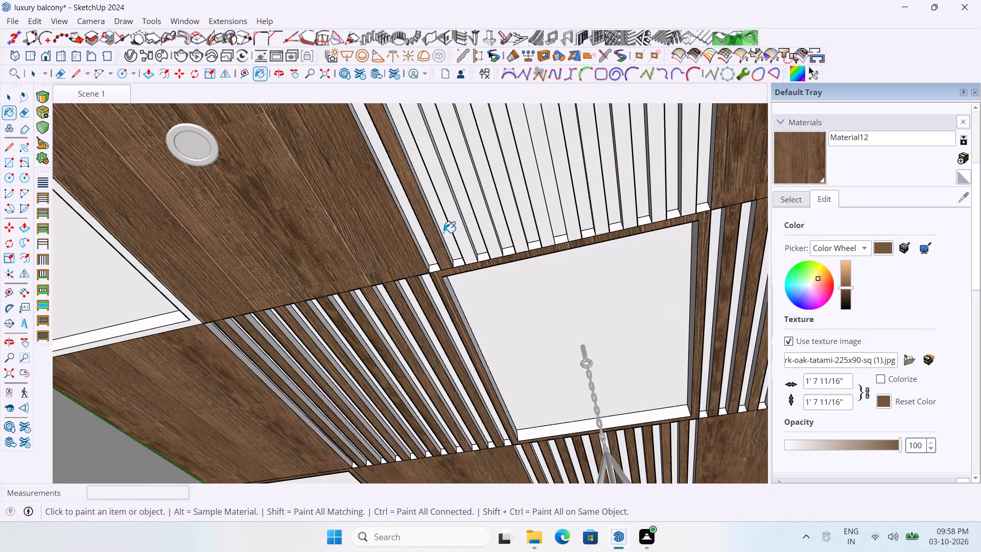
pyautogui.click(457, 226)
pyautogui.click(484, 213)
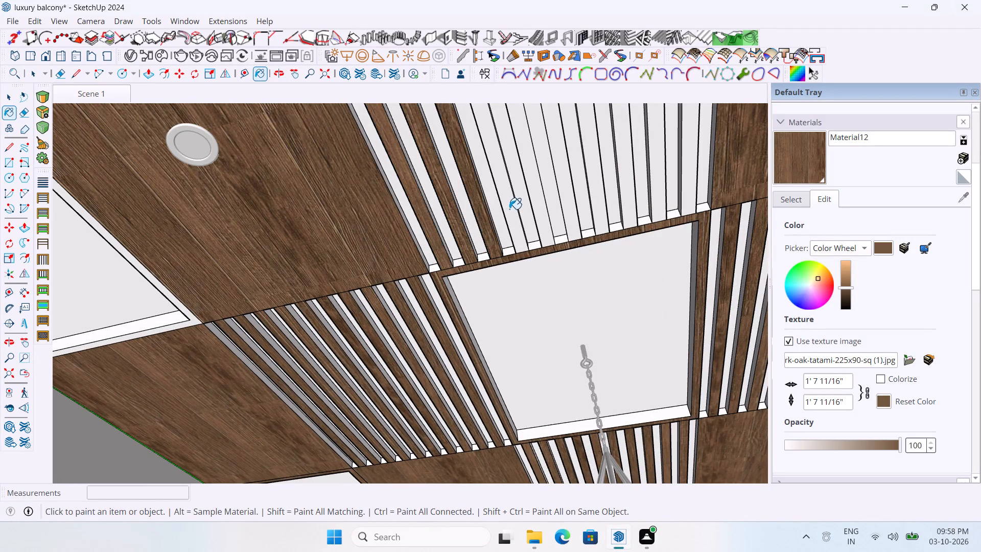
pyautogui.click(510, 209)
pyautogui.click(537, 205)
pyautogui.click(564, 197)
pyautogui.click(598, 193)
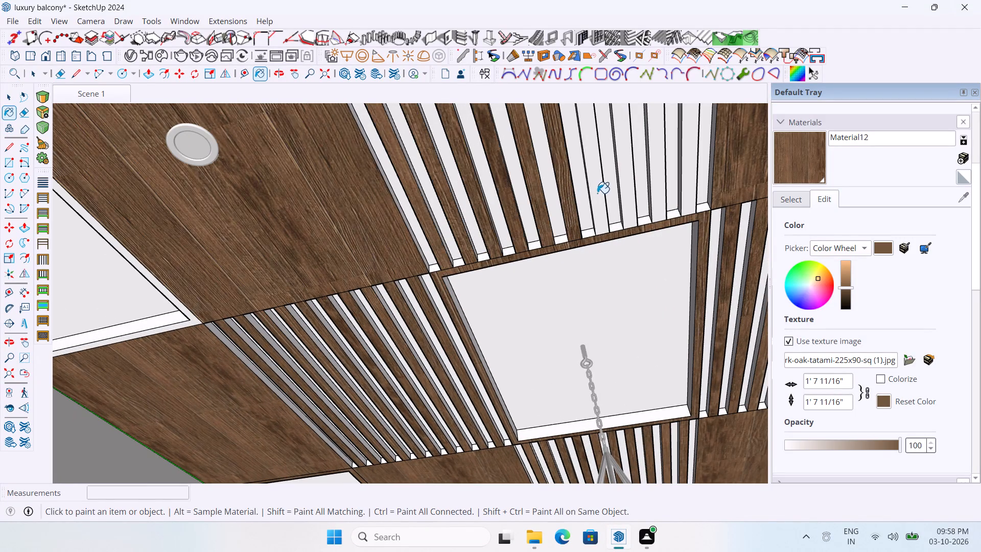
pyautogui.click(631, 186)
pyautogui.click(659, 180)
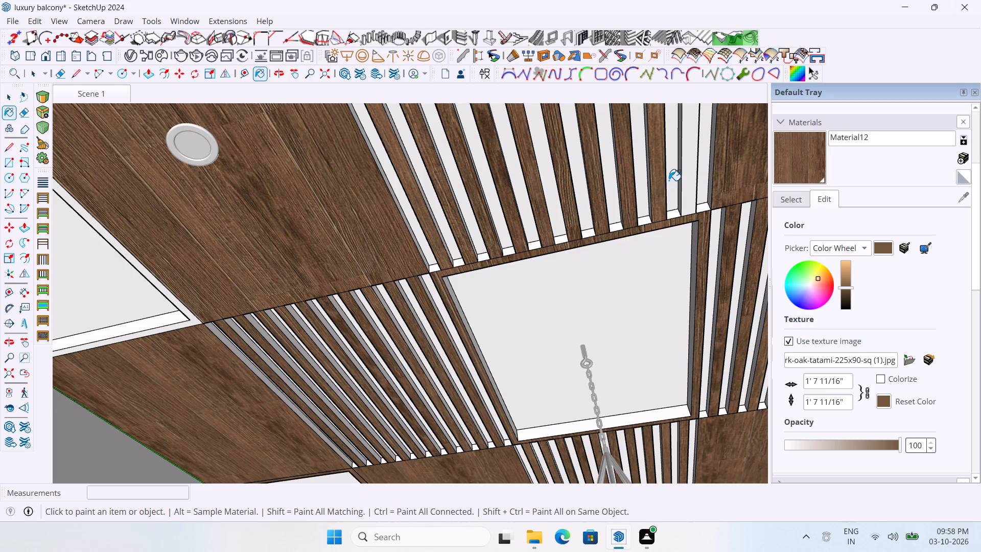
pyautogui.click(684, 180)
# Paint the frames of the two outer recessed ceiling panels in the front row with Material12.
pyautogui.scroll(-5, 501, 261)
pyautogui.scroll(-2, 476, 303)
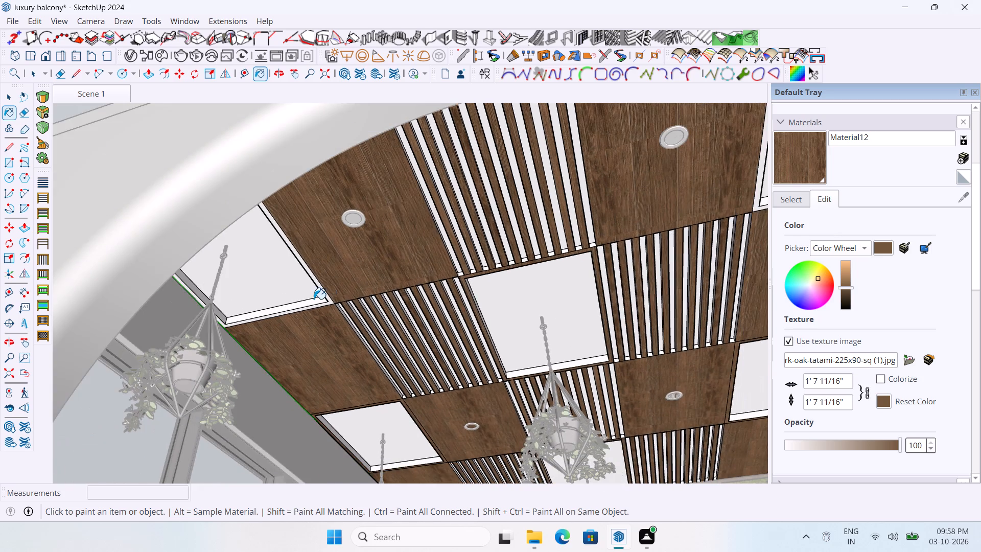
pyautogui.scroll(7, 314, 299)
pyautogui.click(341, 300)
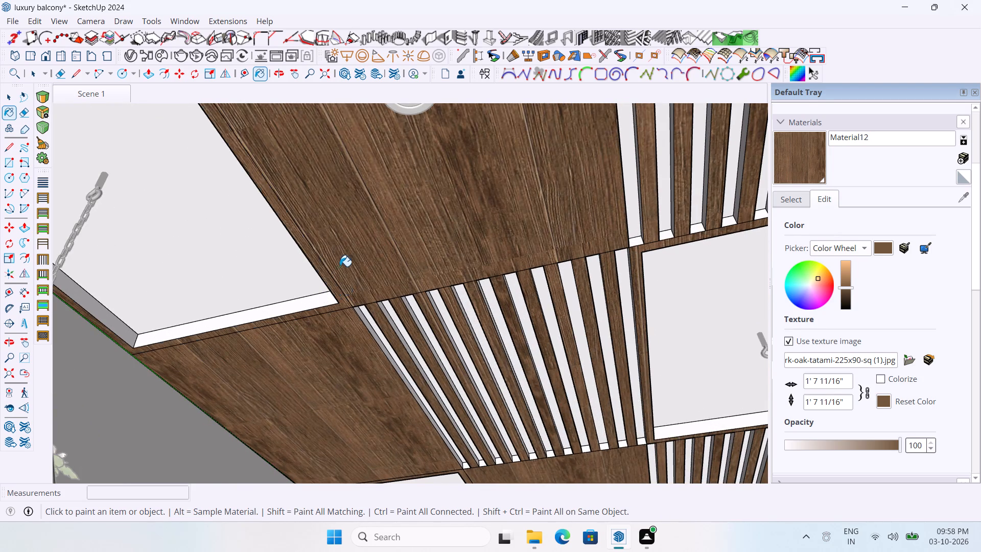
pyautogui.scroll(-8, 340, 265)
pyautogui.scroll(8, 389, 408)
pyautogui.scroll(-2, 388, 401)
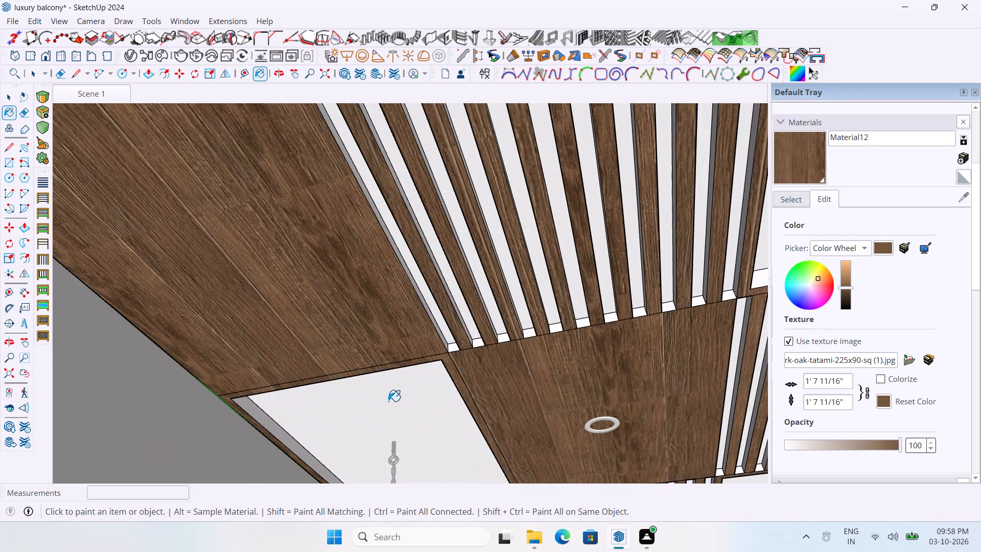
pyautogui.scroll(-8, 388, 401)
pyautogui.scroll(4, 605, 480)
pyautogui.scroll(-5, 379, 412)
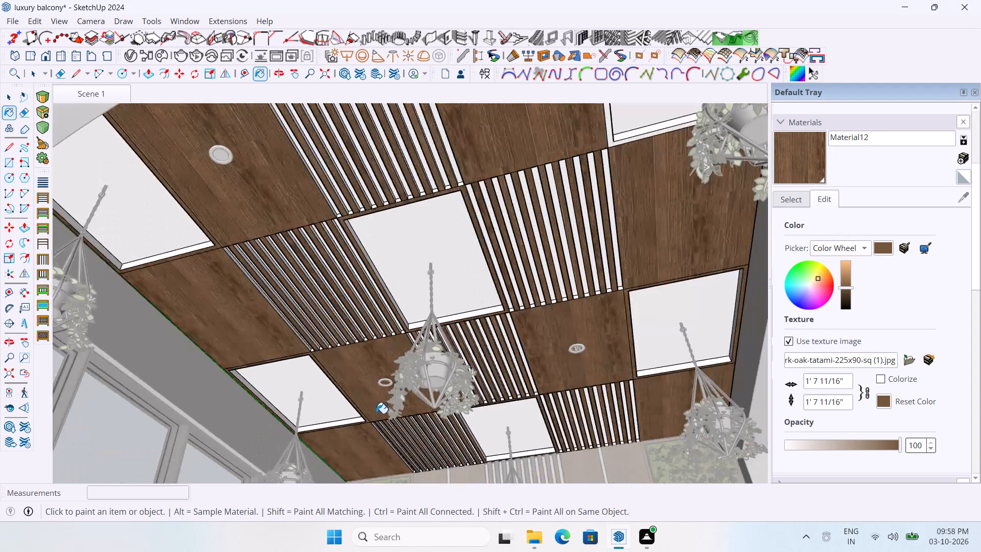
pyautogui.scroll(3, 557, 185)
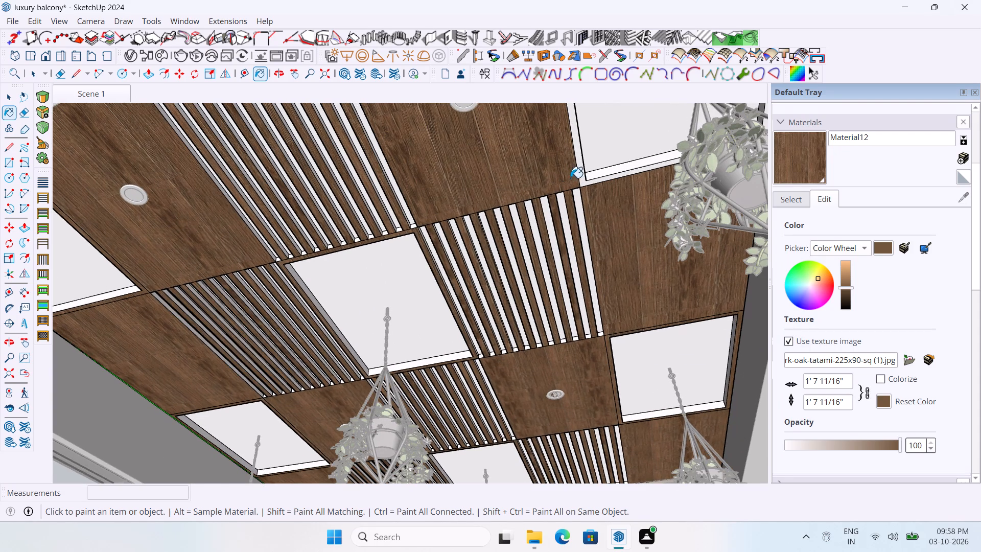
pyautogui.click(582, 178)
# Paint the inner edges of the central recessed panel in the third ceiling row with Material12.
pyautogui.scroll(-6, 492, 268)
pyautogui.scroll(-1, 434, 328)
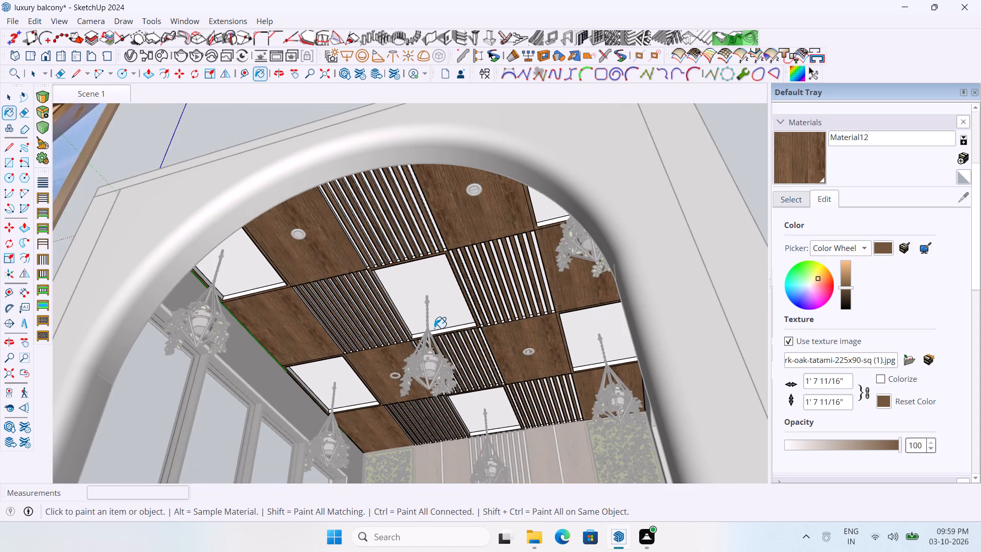
pyautogui.scroll(-1, 434, 328)
pyautogui.moveTo(437, 339); pyautogui.dragTo(333, 274, button='middle')
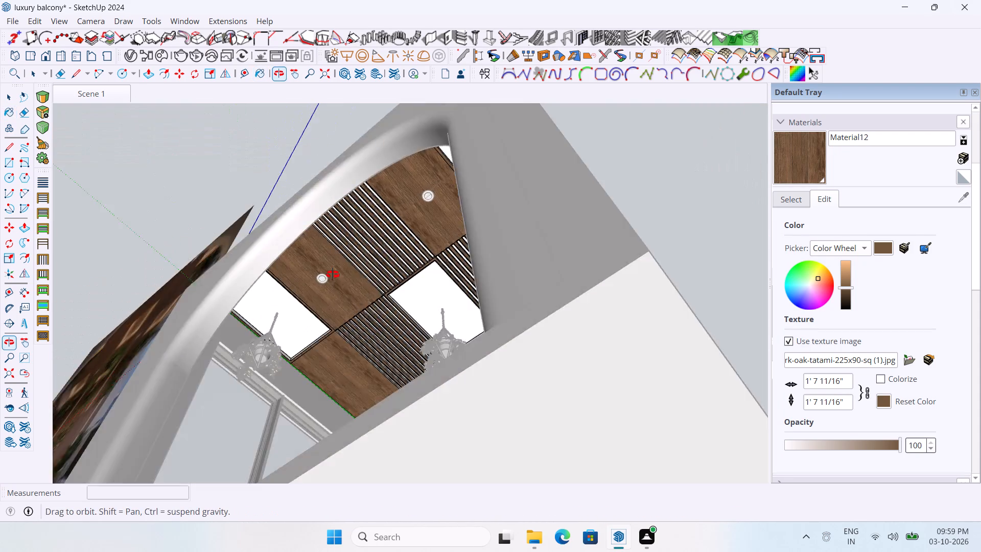
pyautogui.moveTo(333, 274); pyautogui.dragTo(581, 326, button='middle')
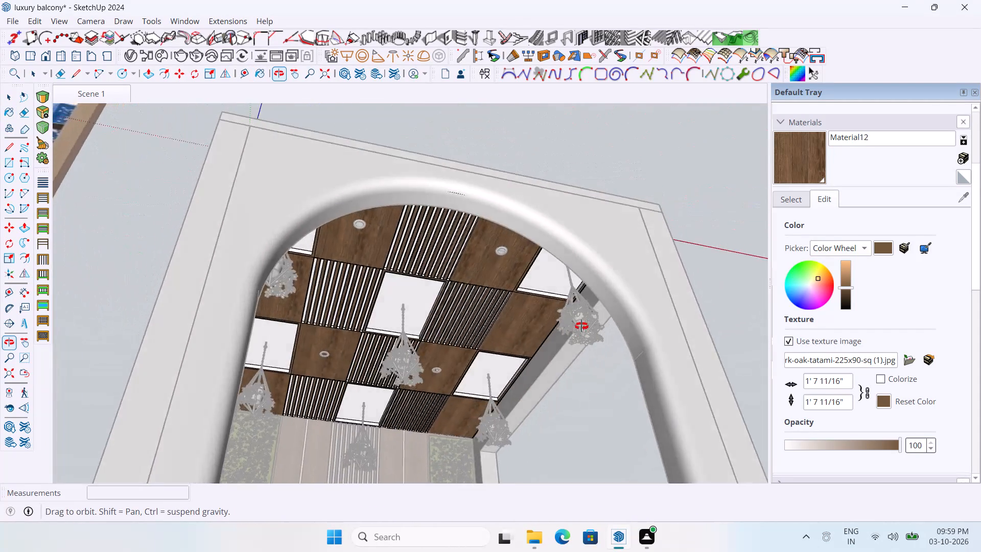
pyautogui.moveTo(581, 326); pyautogui.dragTo(483, 395, button='middle')
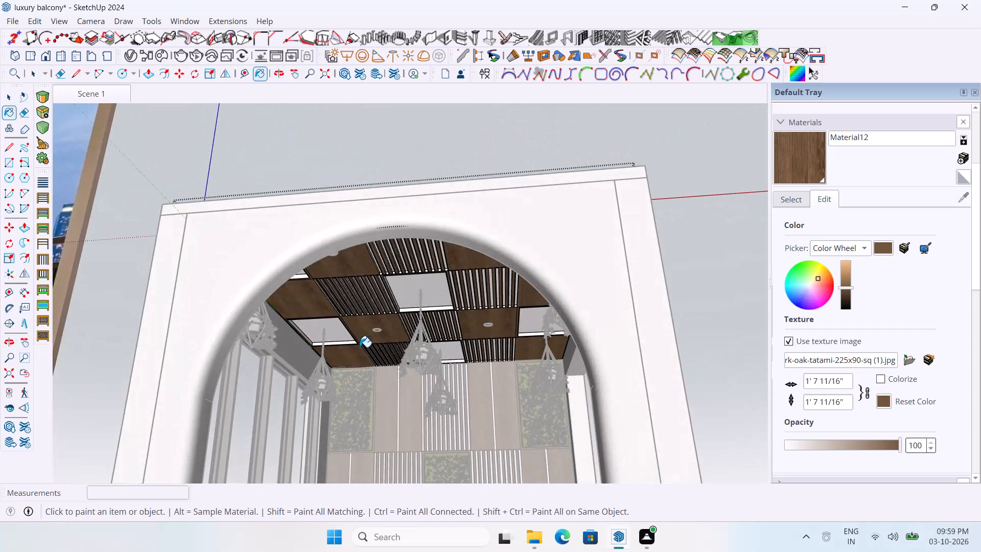
pyautogui.scroll(-2, 359, 347)
pyautogui.scroll(3, 395, 342)
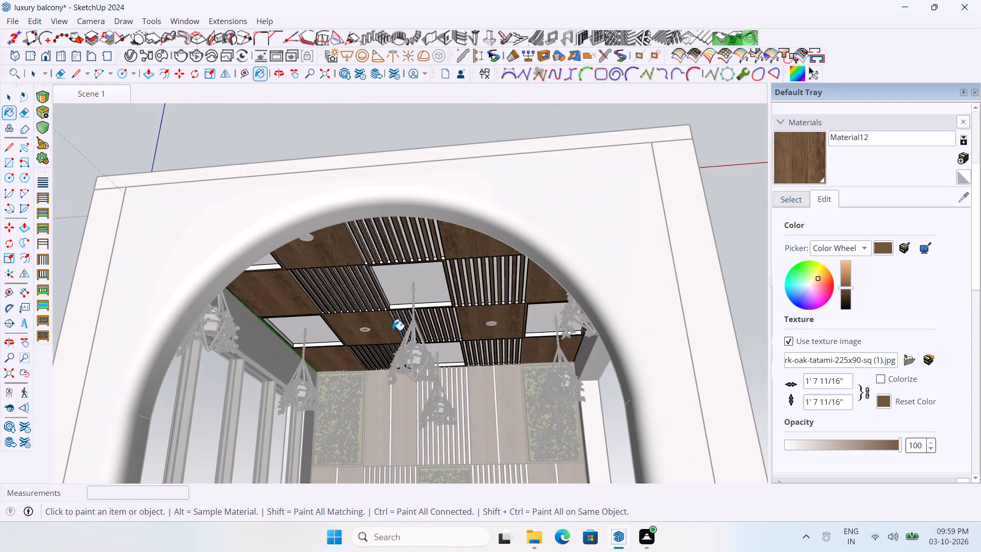
pyautogui.scroll(11, 392, 312)
pyautogui.click(399, 294)
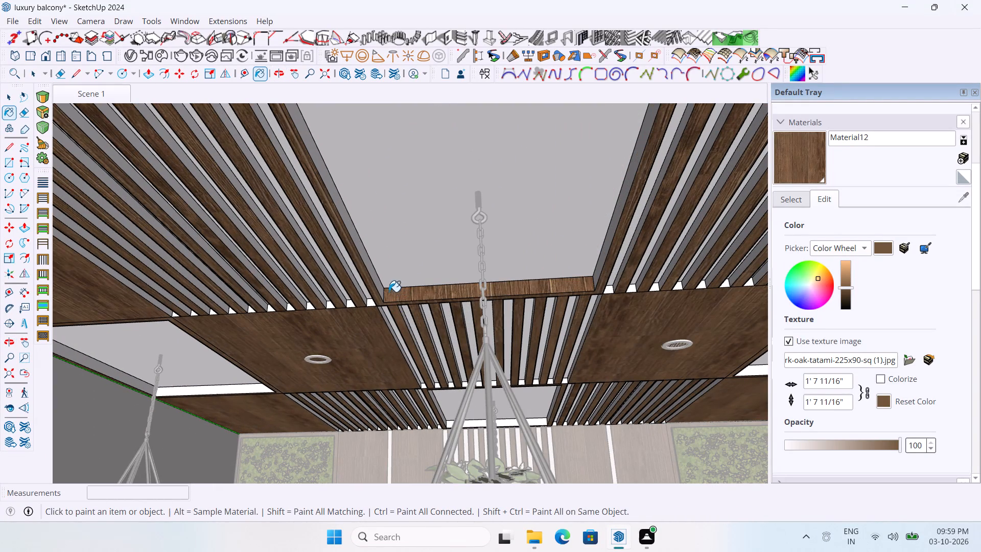
pyautogui.click(378, 287)
pyautogui.scroll(2, 577, 283)
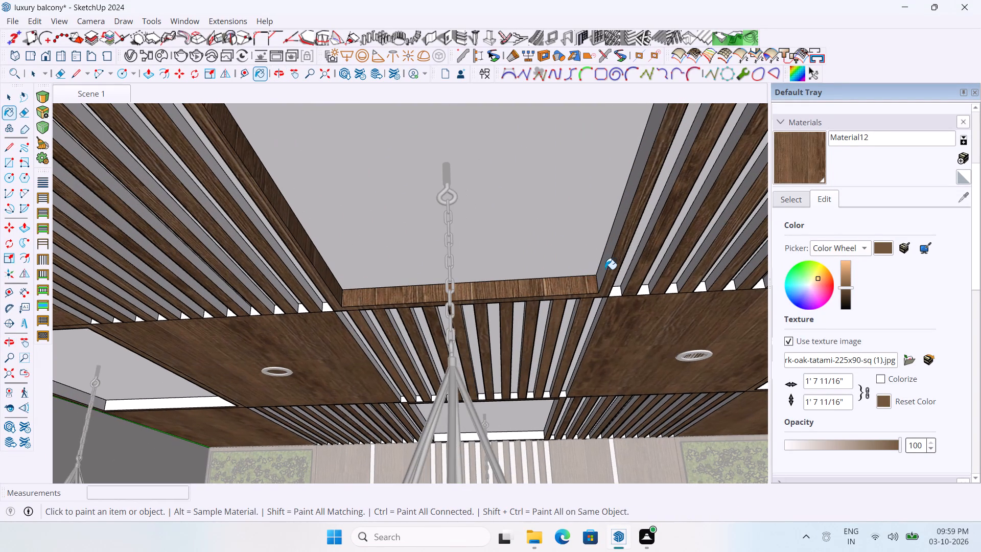
pyautogui.click(601, 269)
# Paint the inner edges of the window-side recessed panel in the second ceiling row with Material12.
pyautogui.scroll(-5, 600, 269)
pyautogui.scroll(3, 188, 358)
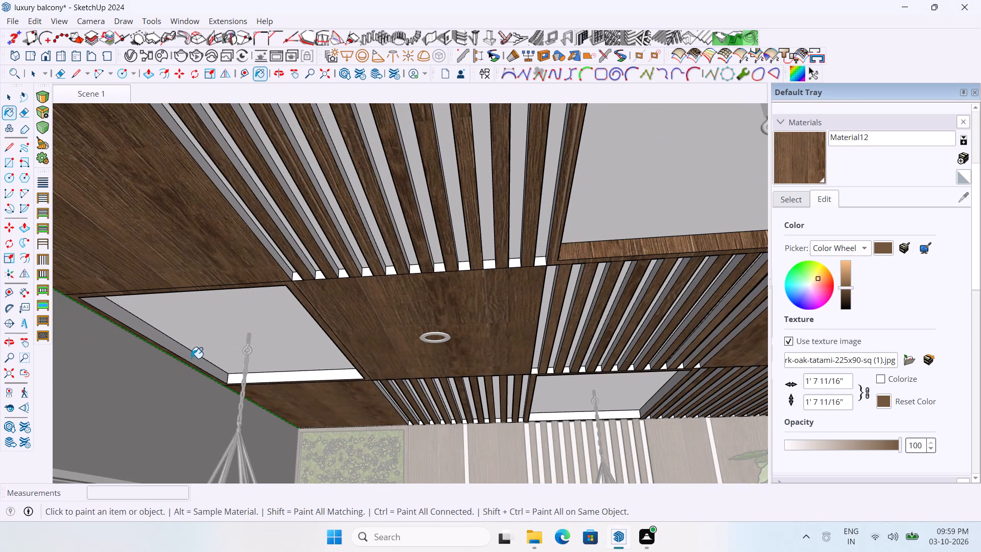
pyautogui.click(191, 358)
pyautogui.click(298, 375)
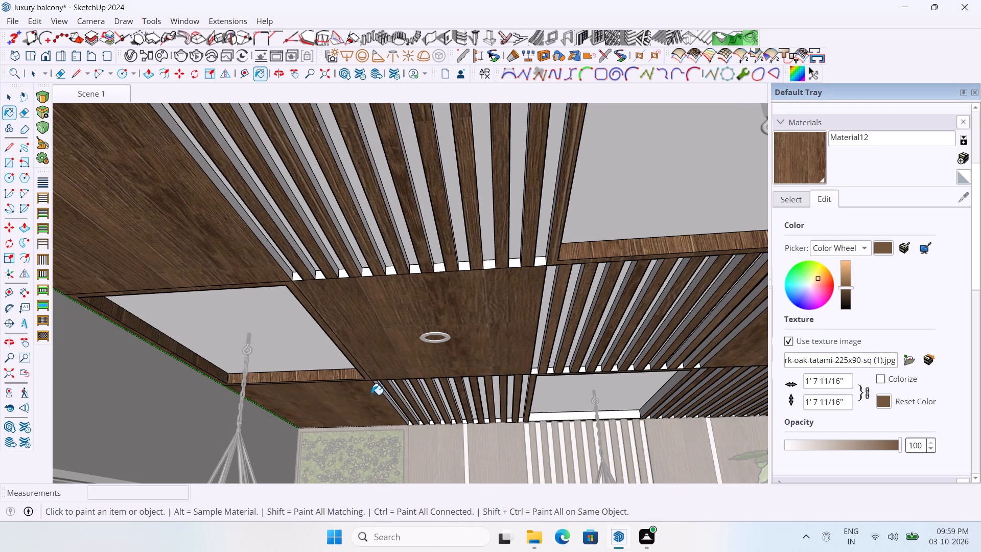
pyautogui.moveTo(371, 395); pyautogui.dragTo(457, 387, button='middle')
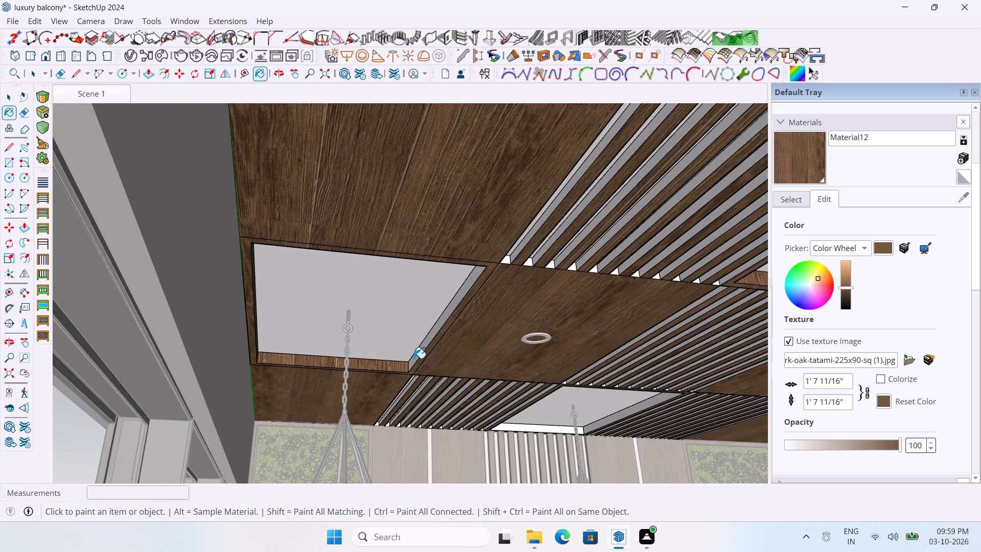
pyautogui.click(414, 358)
# Paint the inner edges of the central recessed ceiling panel beside the back wall with Material12.
pyautogui.scroll(3, 560, 429)
pyautogui.click(561, 431)
pyautogui.click(608, 427)
pyautogui.moveTo(589, 426); pyautogui.dragTo(392, 417, button='middle')
pyautogui.click(512, 363)
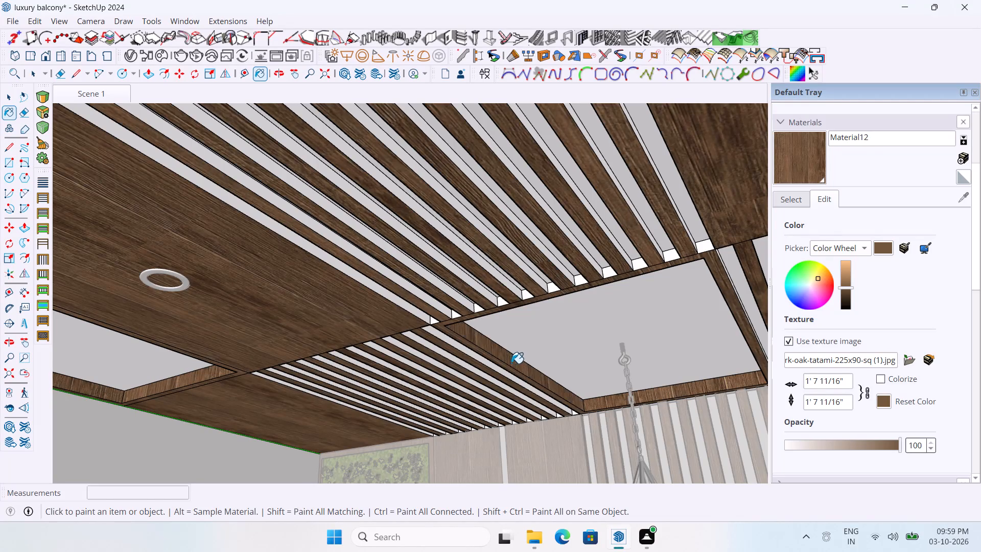
# Paint the inner edges of the second-row recessed ceiling panel on the side away from the windows with Material12.
pyautogui.scroll(-6, 331, 371)
pyautogui.scroll(-2, 406, 351)
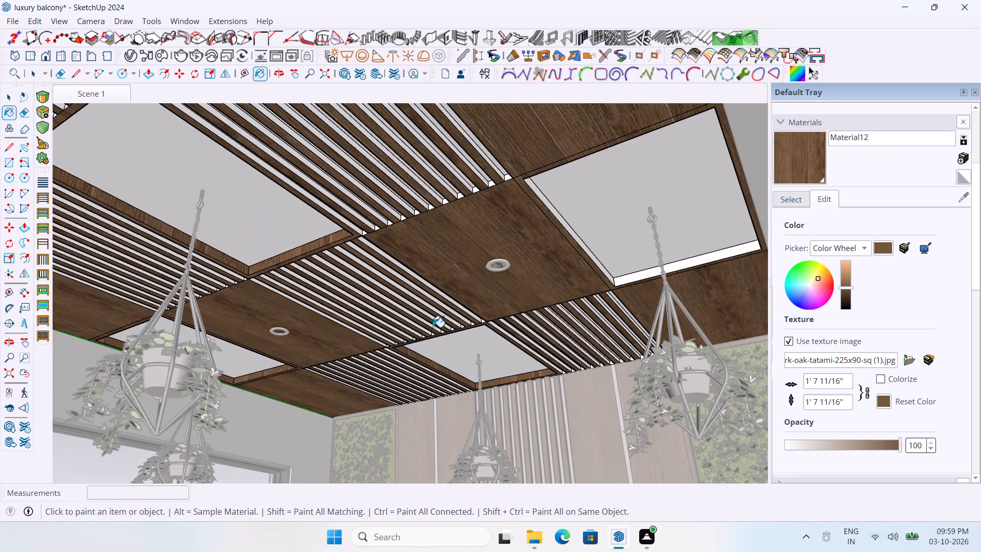
pyautogui.scroll(2, 640, 274)
pyautogui.click(633, 277)
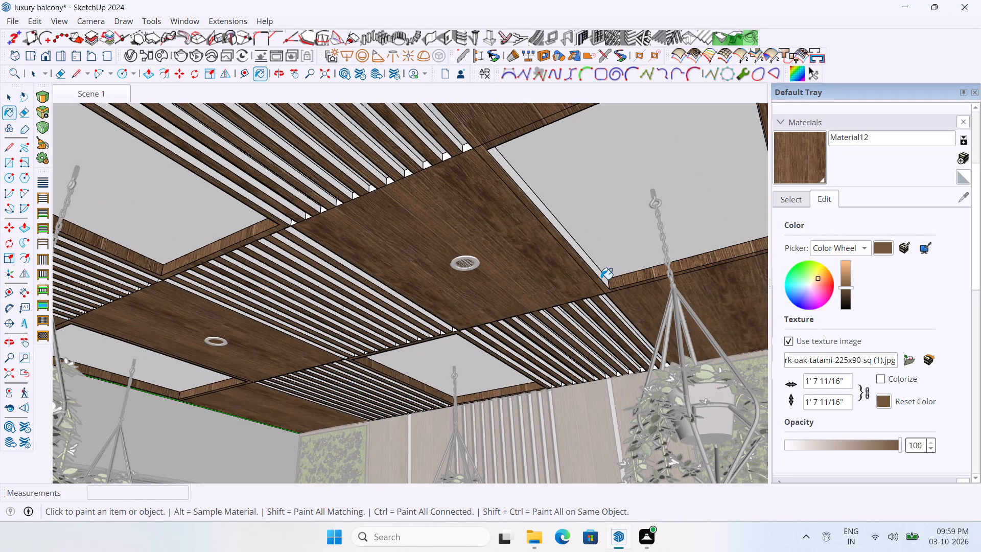
pyautogui.click(601, 279)
pyautogui.click(603, 276)
pyautogui.scroll(-1, 461, 307)
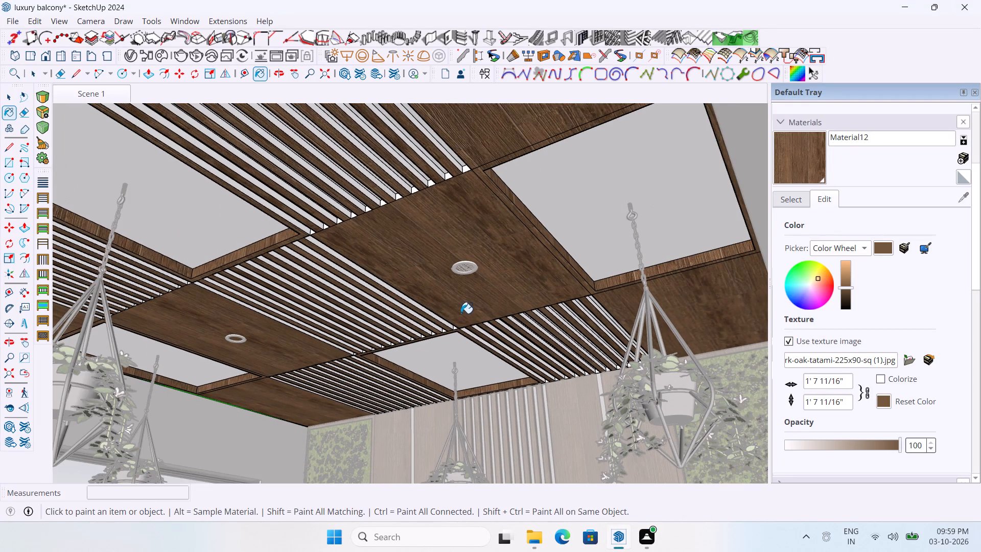
pyautogui.moveTo(461, 314); pyautogui.dragTo(590, 325, button='middle')
pyautogui.scroll(-3, 242, 340)
pyautogui.scroll(2, 650, 335)
pyautogui.click(659, 333)
# Paint two inner edges of the front-row recessed ceiling panel on the side away from the windows with Material12.
pyautogui.scroll(-3, 322, 356)
pyautogui.scroll(2, 511, 199)
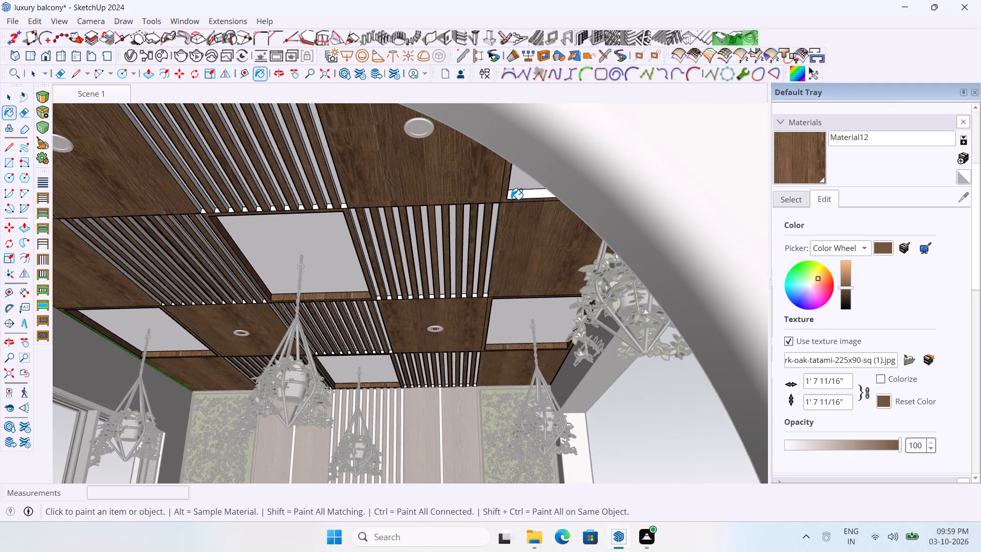
pyautogui.scroll(8, 511, 199)
pyautogui.moveTo(511, 190); pyautogui.dragTo(457, 197, button='middle')
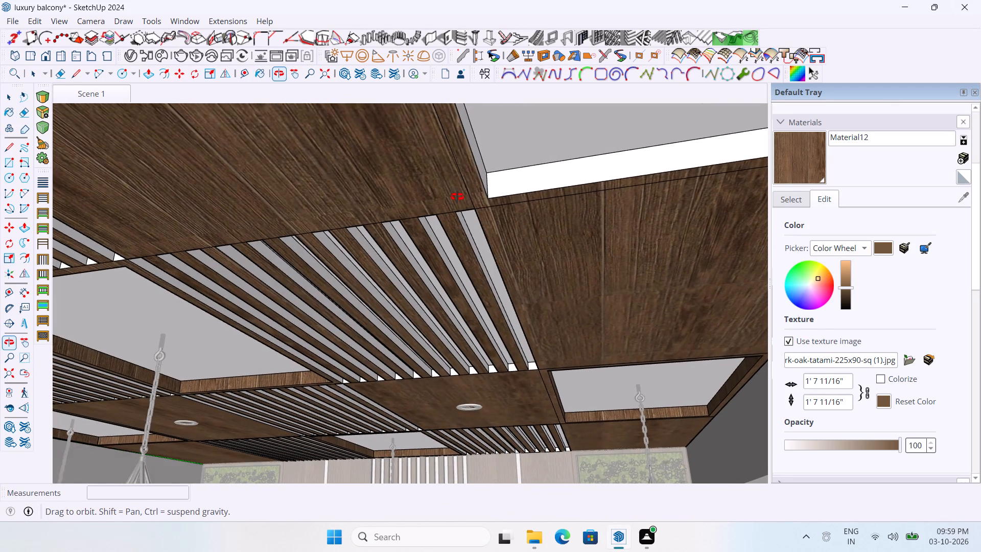
pyautogui.moveTo(457, 197); pyautogui.dragTo(456, 197, button='middle')
pyautogui.click(480, 174)
pyautogui.click(500, 179)
# Return to the Scene 1 view and paint the remaining inner edge of the same front-row recessed ceiling panel with Material12.
pyautogui.scroll(-3, 459, 271)
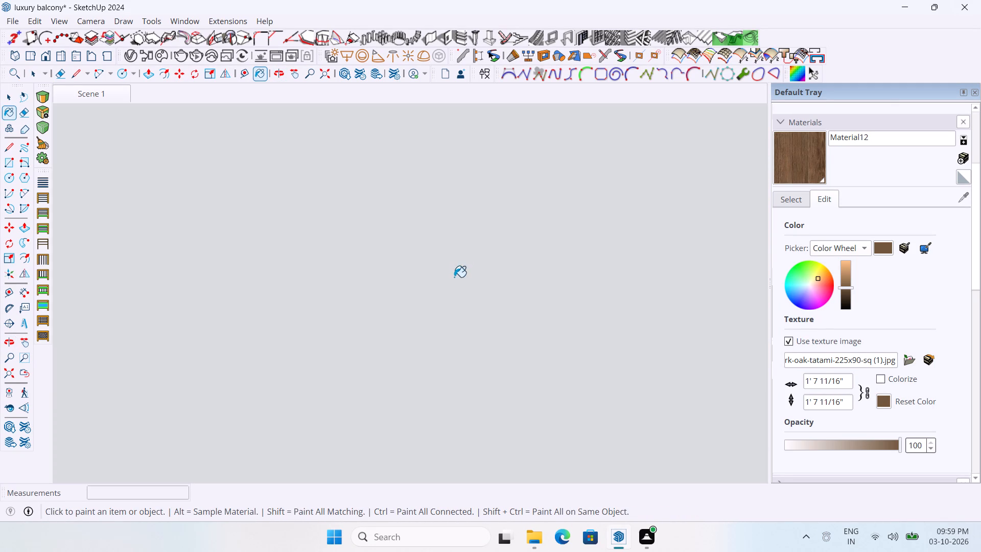
pyautogui.scroll(-4, 446, 286)
pyautogui.press('space')
pyautogui.click(101, 99)
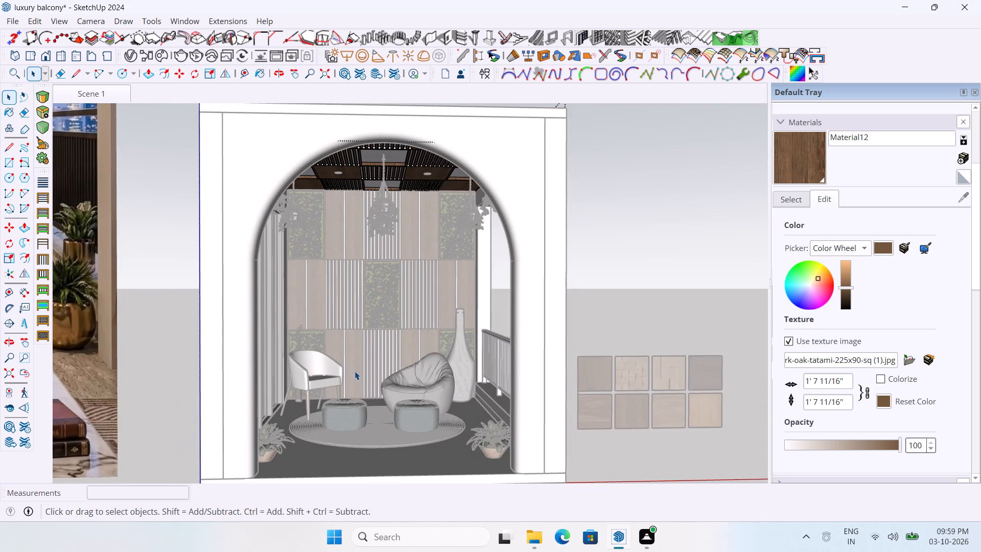
pyautogui.scroll(3, 466, 141)
pyautogui.scroll(6, 427, 157)
pyautogui.moveTo(441, 177); pyautogui.dragTo(485, 151, button='middle')
pyautogui.scroll(-4, 382, 314)
pyautogui.scroll(9, 426, 197)
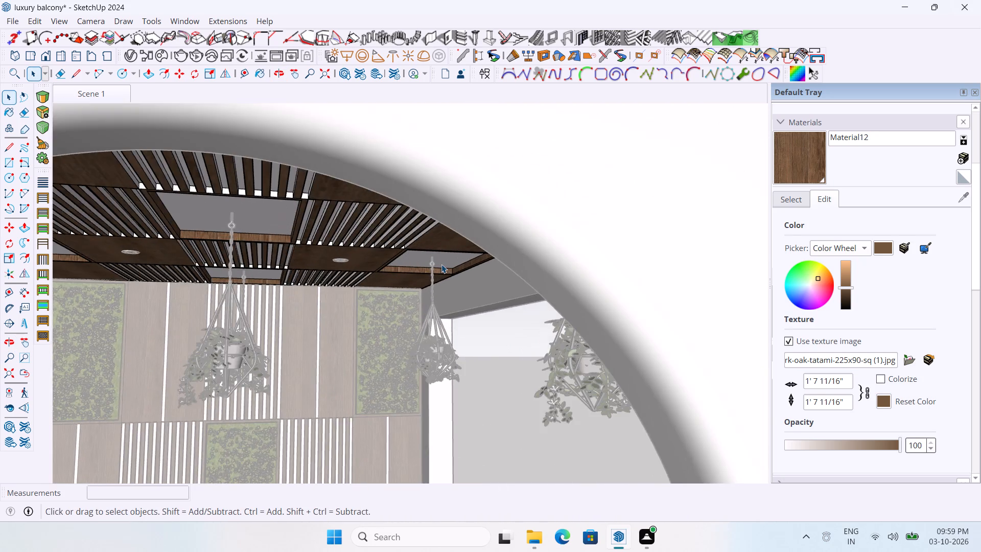
pyautogui.scroll(2, 441, 264)
pyautogui.moveTo(457, 256); pyautogui.dragTo(499, 235, button='middle')
pyautogui.scroll(-3, 365, 308)
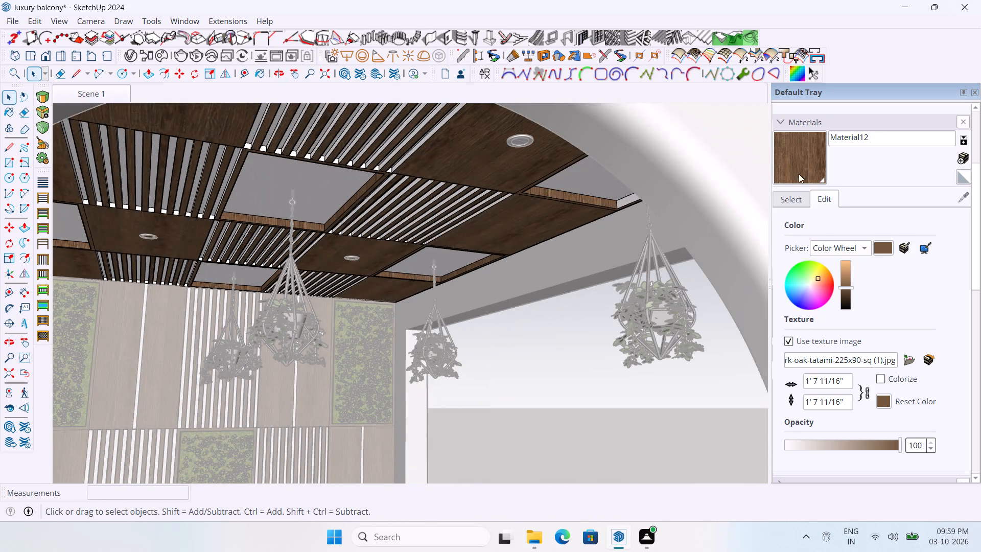
pyautogui.click(799, 174)
pyautogui.scroll(3, 568, 224)
pyautogui.click(637, 195)
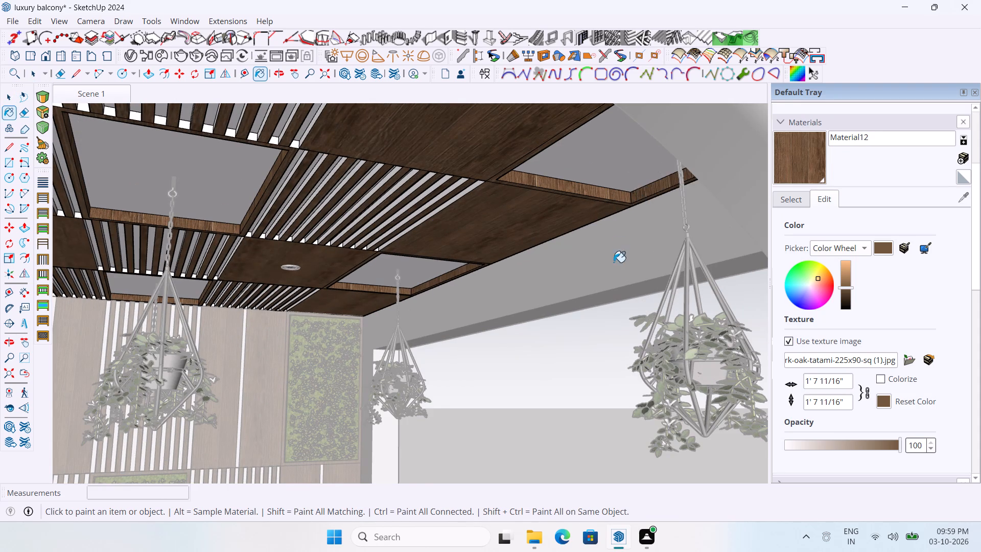
pyautogui.scroll(-3, 612, 268)
pyautogui.scroll(-2, 402, 226)
pyautogui.scroll(-3, 244, 332)
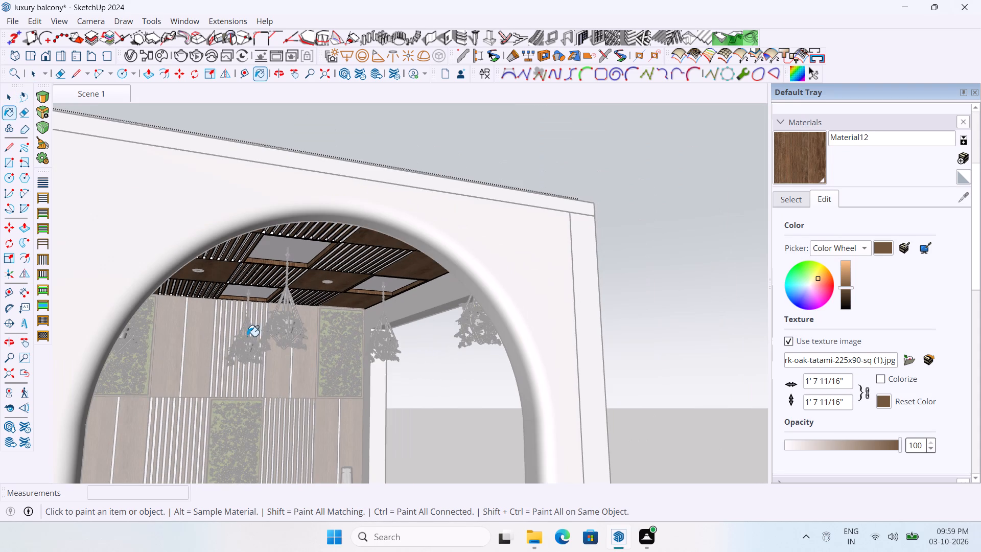
# Paint the three visible inner edges of the front-row recessed ceiling panel on the window side with Material12.
pyautogui.moveTo(232, 263); pyautogui.dragTo(189, 193, button='middle')
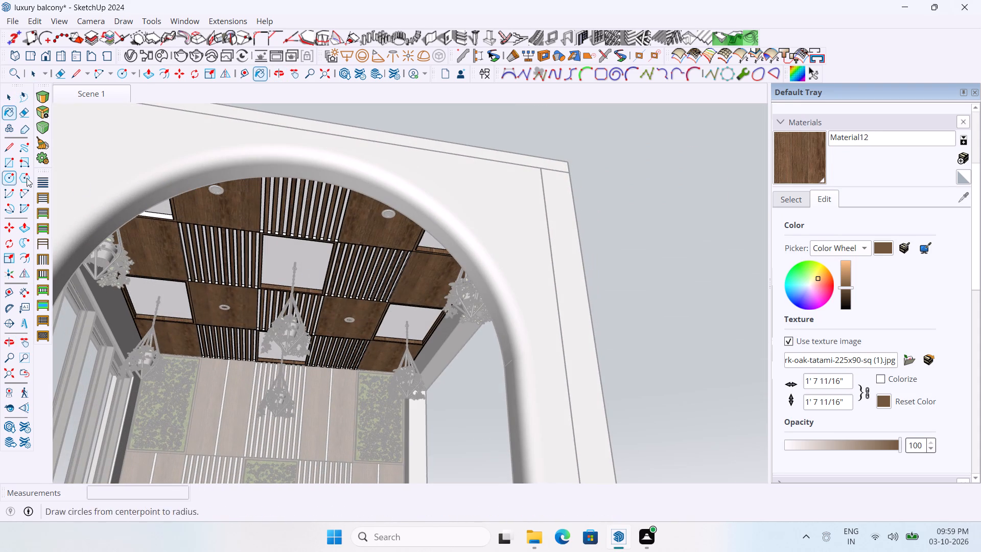
pyautogui.scroll(8, 142, 219)
pyautogui.click(165, 215)
pyautogui.scroll(2, 164, 212)
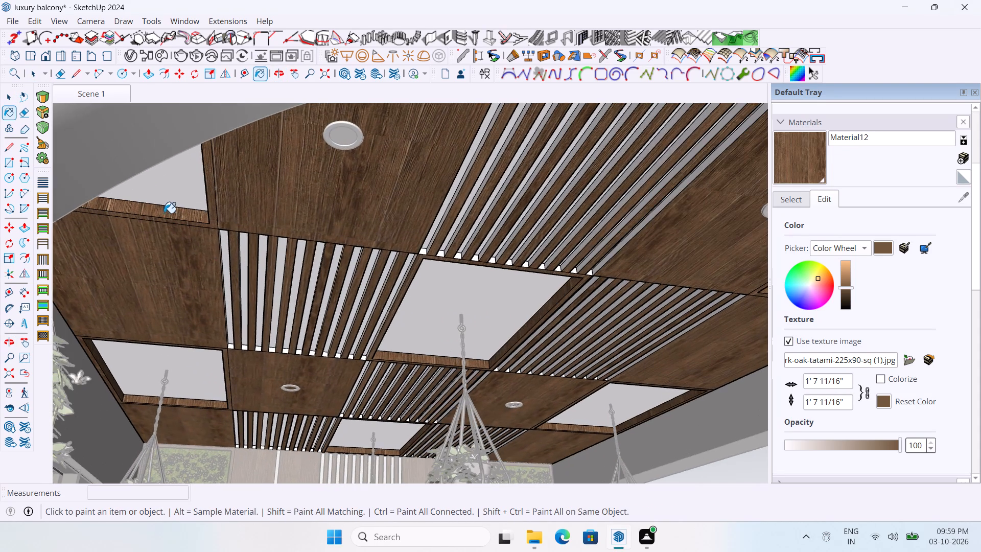
pyautogui.moveTo(206, 265); pyautogui.dragTo(62, 266, button='middle')
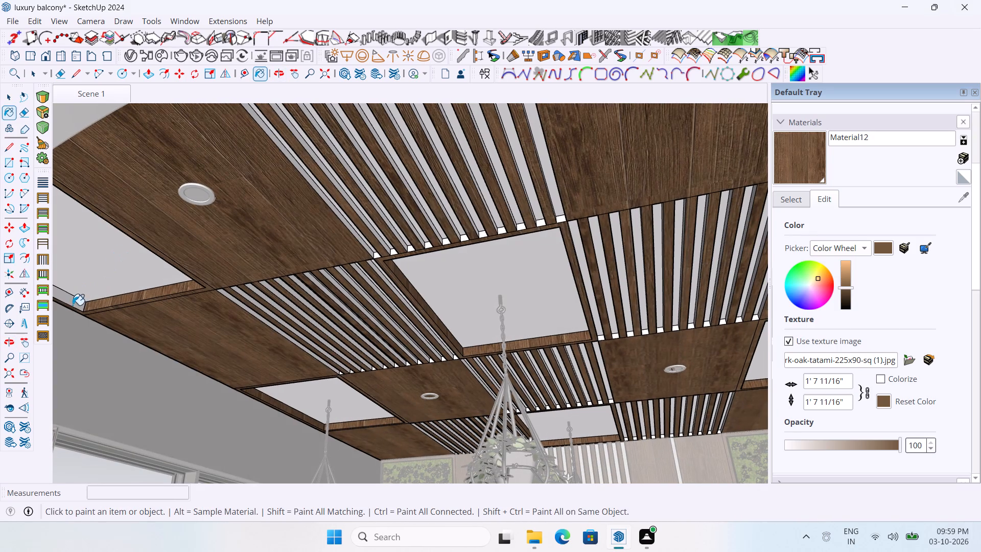
pyautogui.click(74, 302)
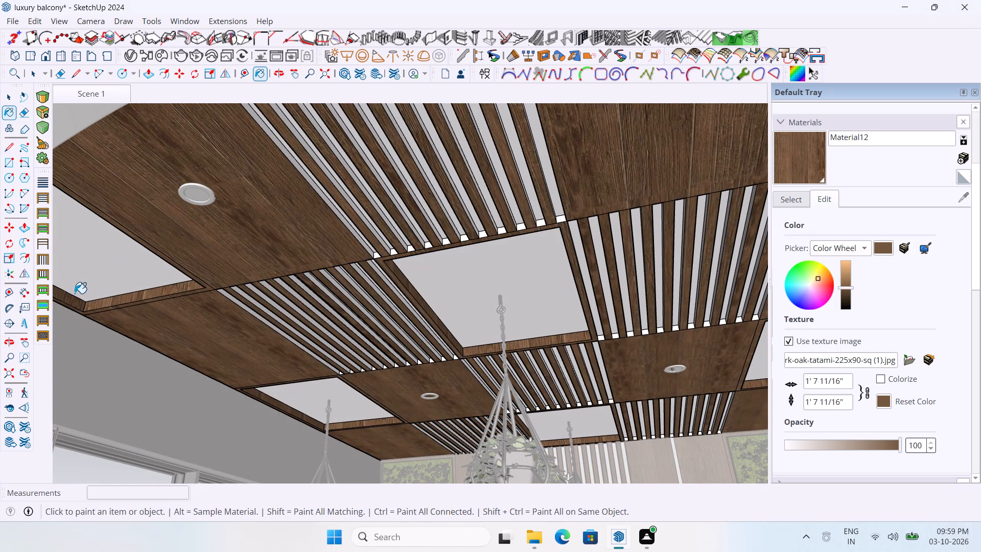
pyautogui.scroll(-3, 171, 175)
pyautogui.moveTo(128, 254); pyautogui.dragTo(270, 229, button='middle')
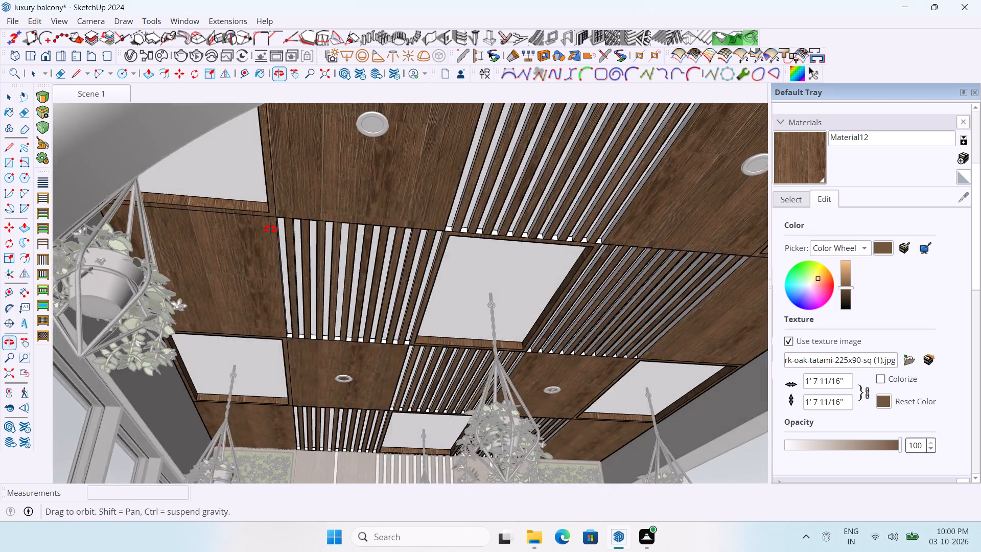
pyautogui.moveTo(270, 229); pyautogui.dragTo(289, 214, button='middle')
pyautogui.scroll(8, 276, 142)
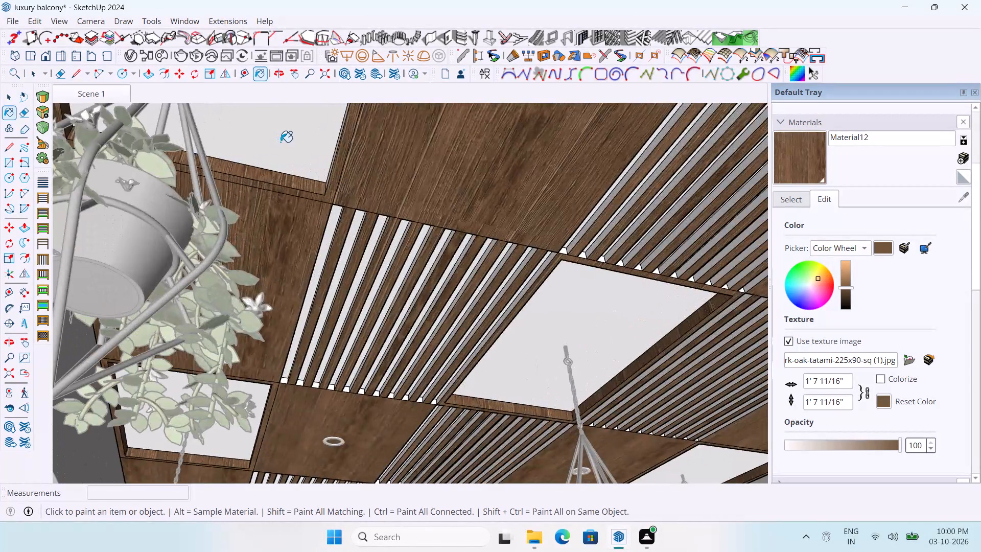
pyautogui.scroll(4, 337, 188)
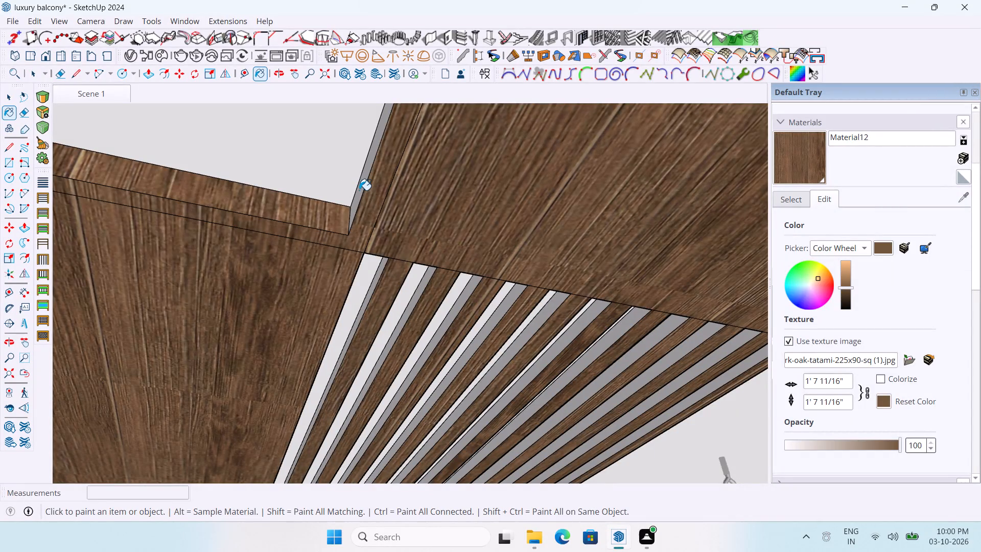
pyautogui.click(359, 190)
# Paint the arch-side inner edges of the two front-row recessed ceiling panels and the central one nearest the arch with Material12.
pyautogui.scroll(-15, 316, 204)
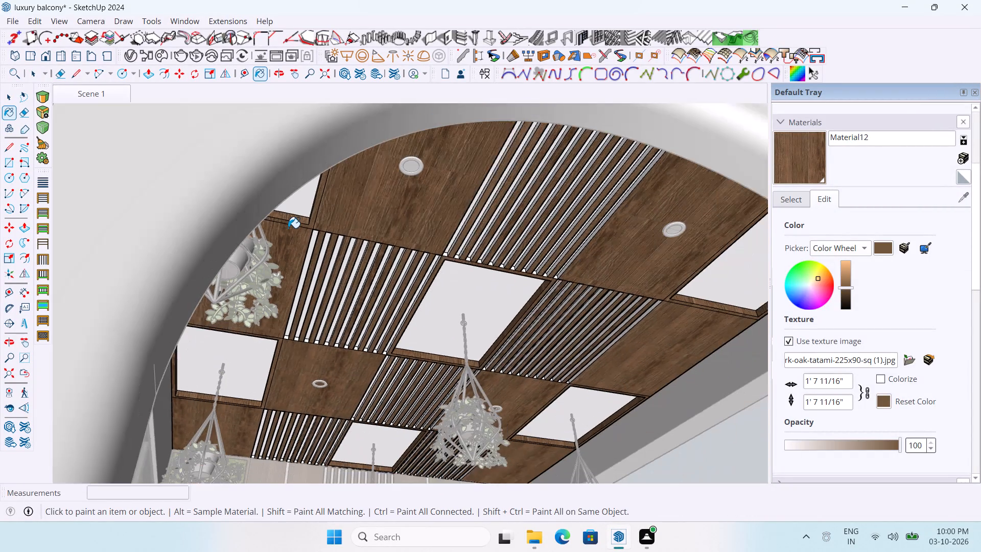
pyautogui.scroll(-2, 288, 228)
pyautogui.scroll(-2, 395, 293)
pyautogui.moveTo(403, 310); pyautogui.dragTo(244, 289, button='middle')
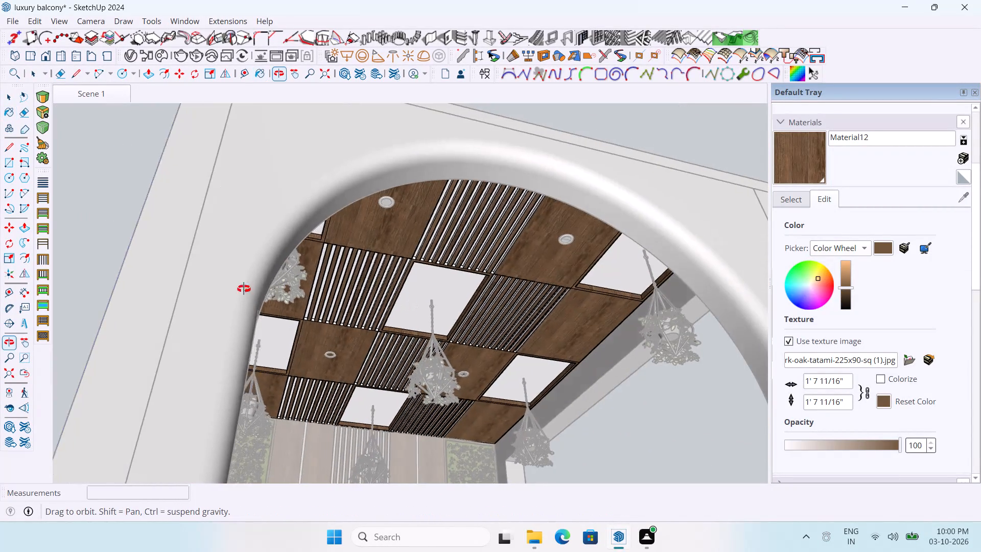
pyautogui.moveTo(244, 289); pyautogui.dragTo(123, 290, button='middle')
pyautogui.scroll(-4, 396, 297)
pyautogui.moveTo(530, 302); pyautogui.dragTo(279, 341, button='middle')
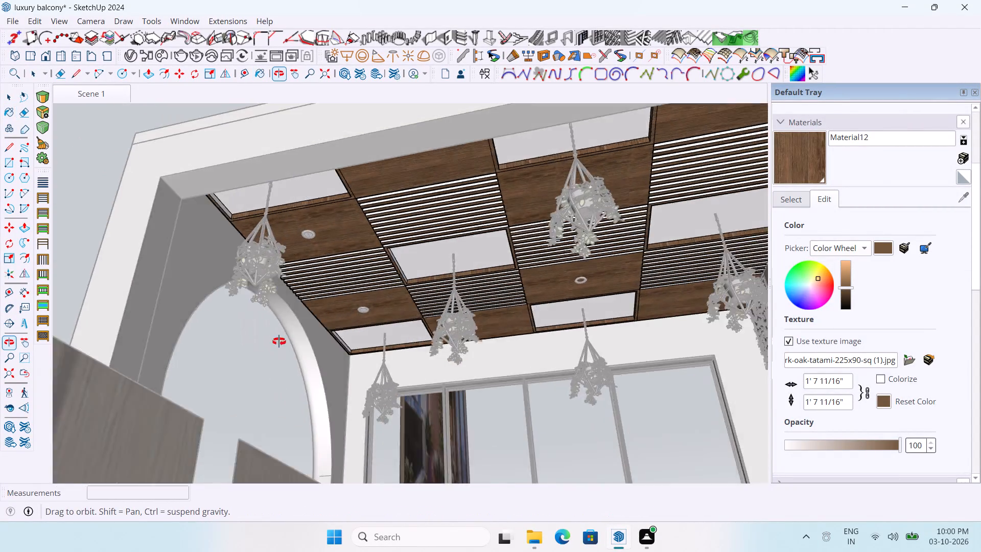
pyautogui.moveTo(279, 341); pyautogui.dragTo(187, 369, button='middle')
pyautogui.scroll(4, 236, 242)
pyautogui.click(225, 264)
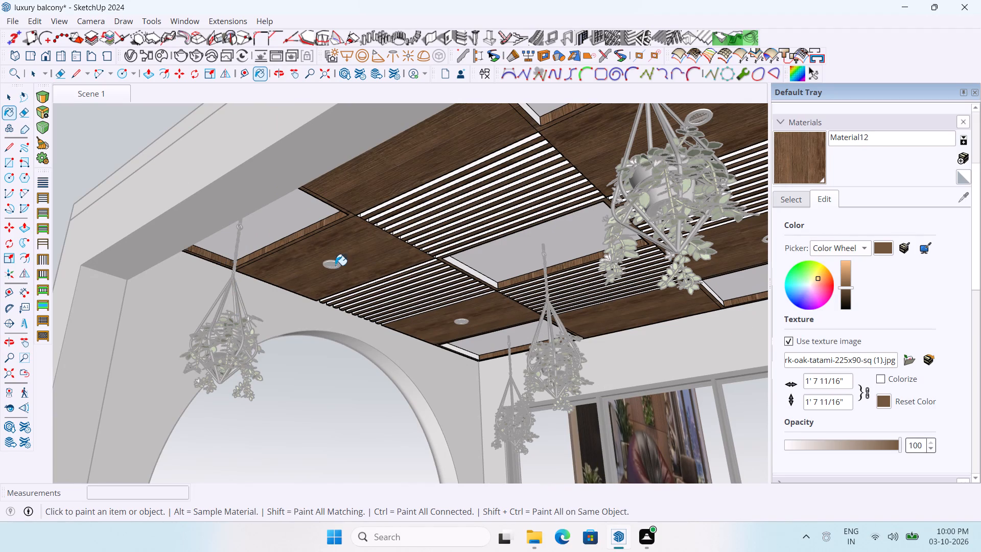
pyautogui.click(480, 277)
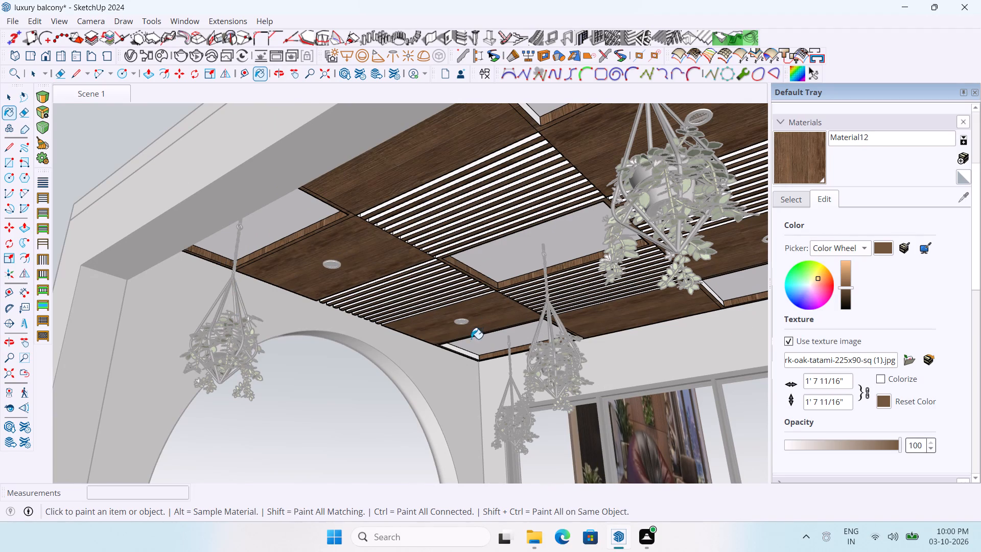
pyautogui.scroll(1, 466, 353)
pyautogui.click(466, 353)
# Paint the arch-side inner edges of the two second-row recessed ceiling panels and the central one beside the back wall with Material12.
pyautogui.scroll(-3, 414, 376)
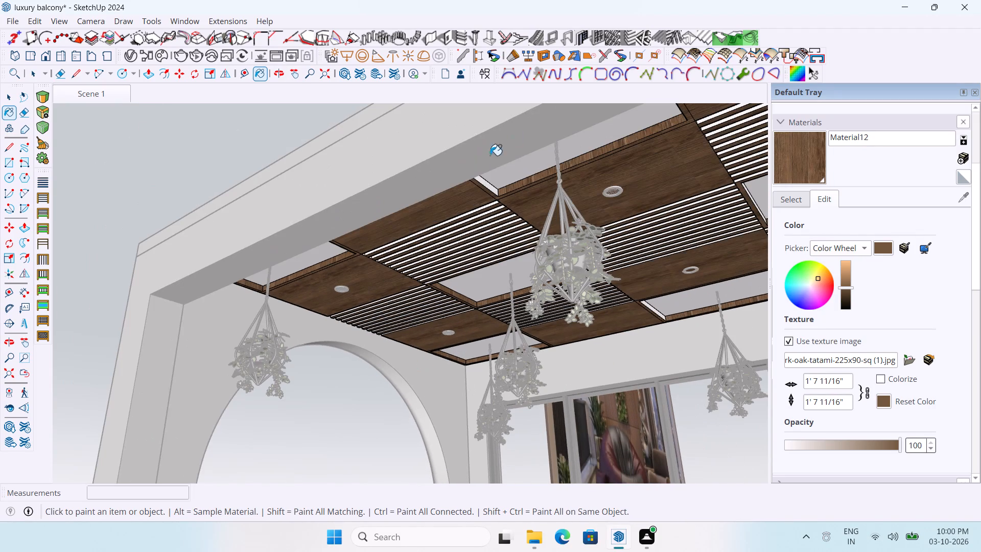
pyautogui.scroll(2, 468, 187)
pyautogui.click(495, 186)
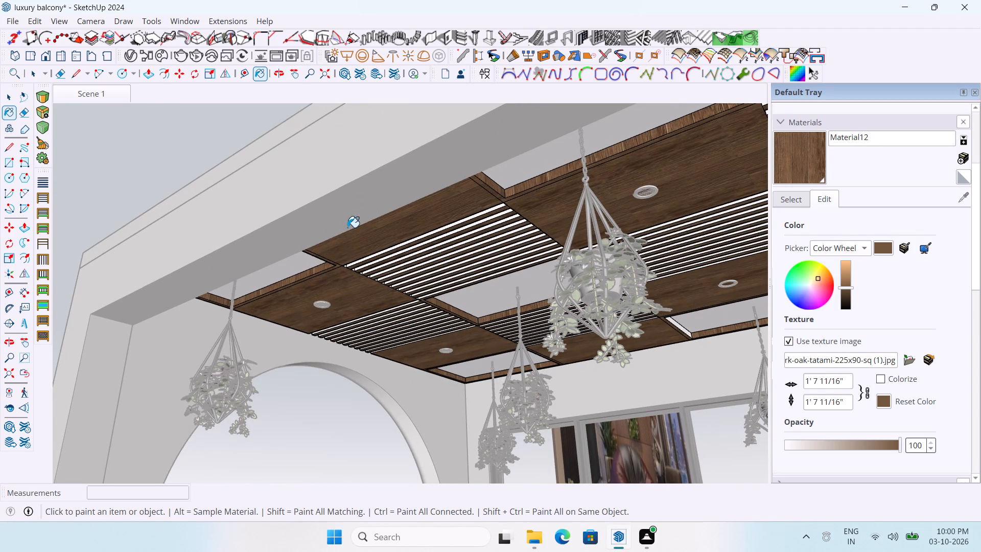
pyautogui.scroll(-2, 321, 248)
pyautogui.scroll(3, 635, 325)
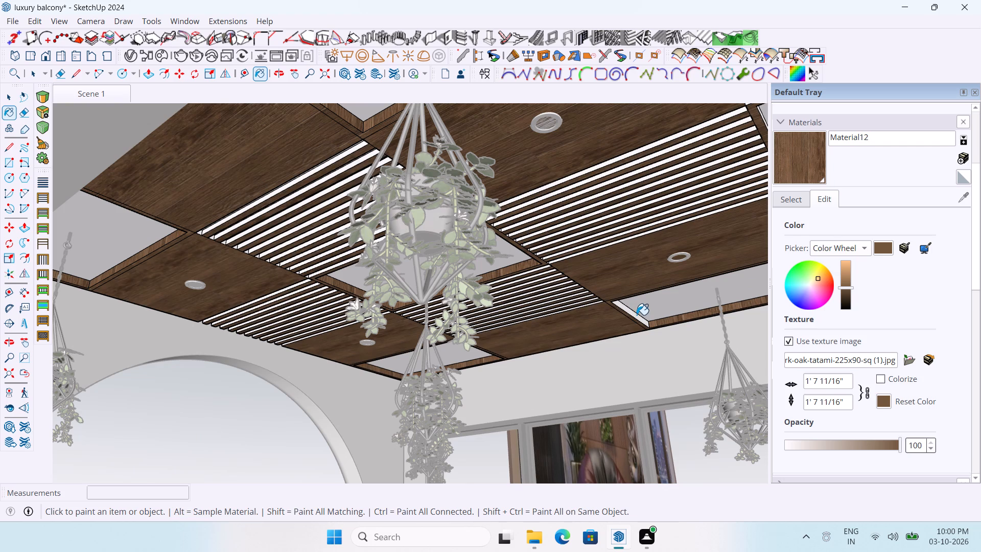
pyautogui.click(637, 317)
pyautogui.scroll(-4, 484, 325)
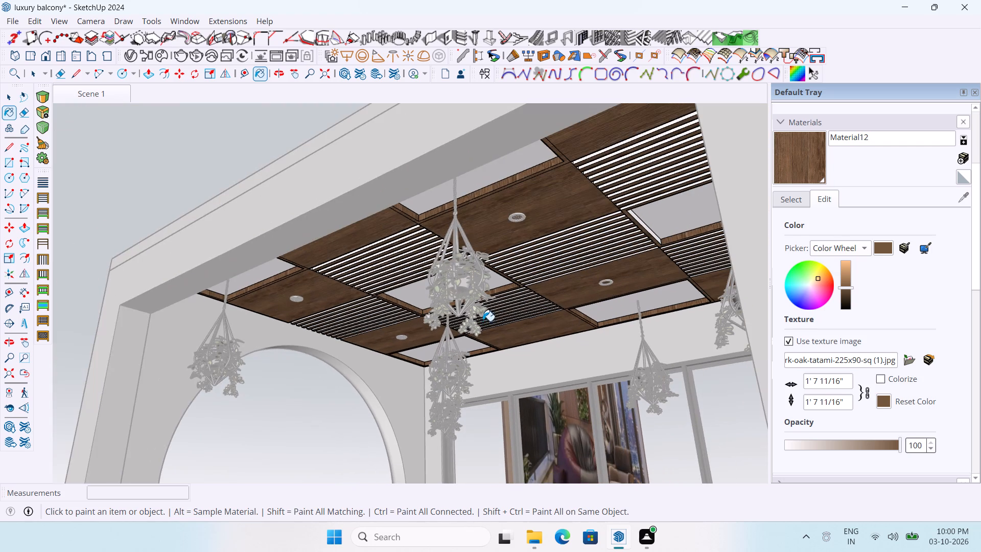
pyautogui.scroll(3, 636, 221)
pyautogui.click(638, 219)
pyautogui.scroll(-4, 501, 243)
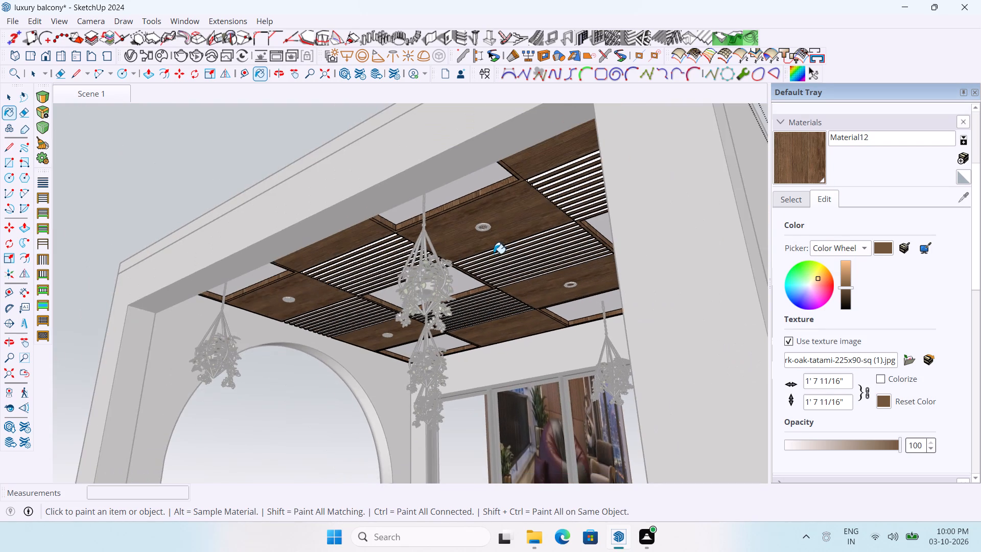
# Close the ceiling group's editing mode and clear the selection.
pyautogui.moveTo(509, 268); pyautogui.dragTo(588, 151, button='middle')
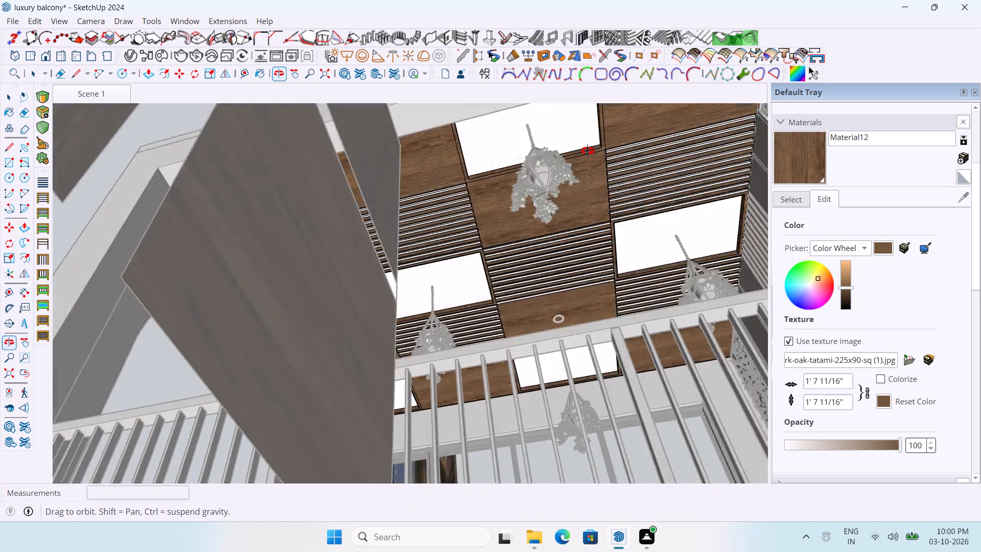
pyautogui.moveTo(588, 151); pyautogui.dragTo(956, 165, button='middle')
pyautogui.scroll(-2, 526, 214)
pyautogui.scroll(-1, 446, 246)
pyautogui.moveTo(444, 246); pyautogui.dragTo(618, 305, button='middle')
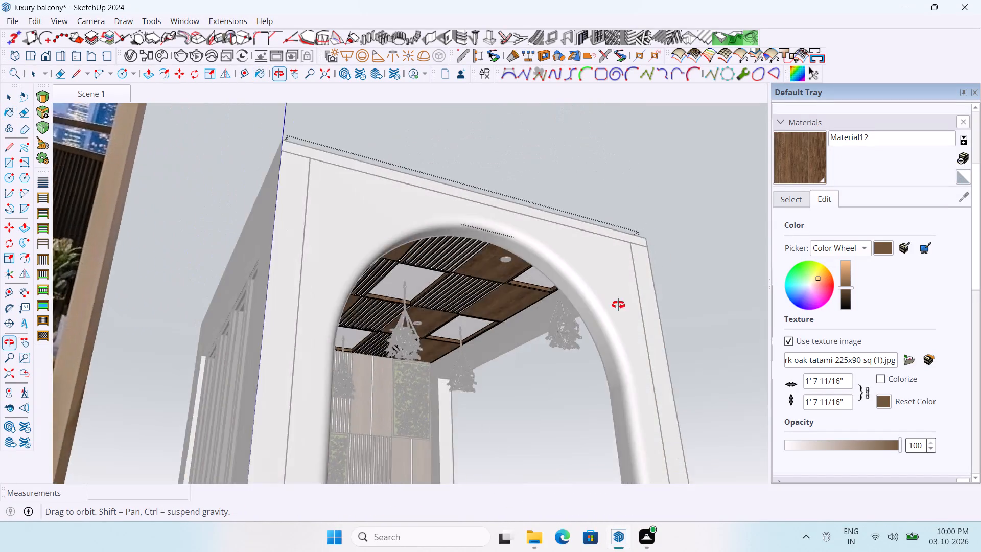
pyautogui.moveTo(618, 305); pyautogui.dragTo(539, 476, button='middle')
pyautogui.scroll(-6, 314, 287)
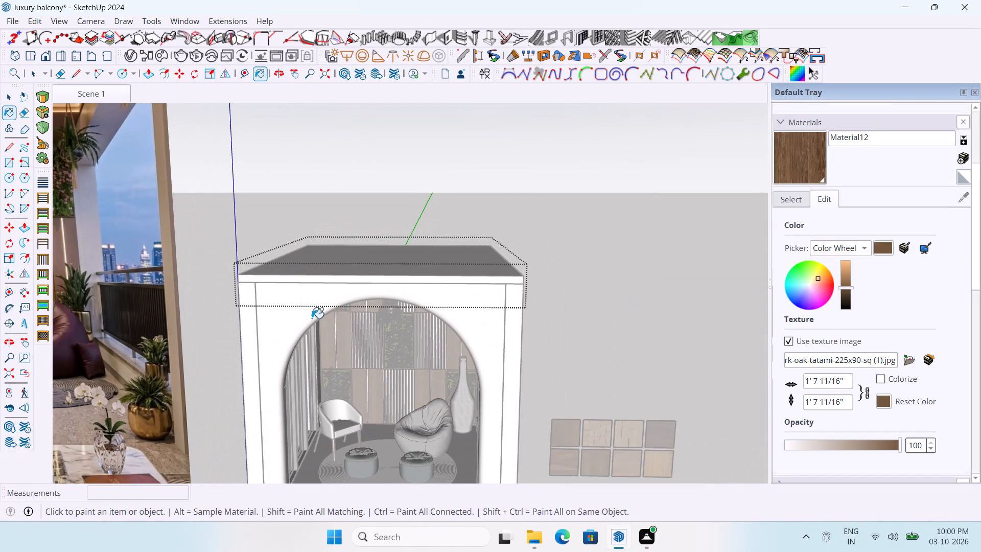
pyautogui.scroll(-3, 256, 298)
pyautogui.press('space')
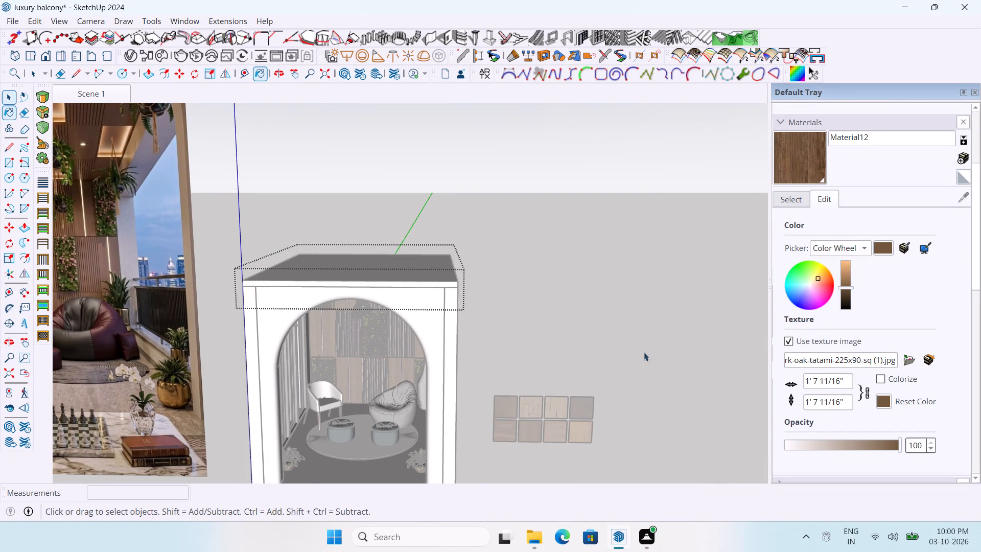
pyautogui.click(617, 340)
# Sample Material14 from the light wood tile at the end of the lower row of texture samples beside the balcony.
pyautogui.scroll(4, 456, 388)
pyautogui.moveTo(452, 389); pyautogui.dragTo(412, 384, button='middle')
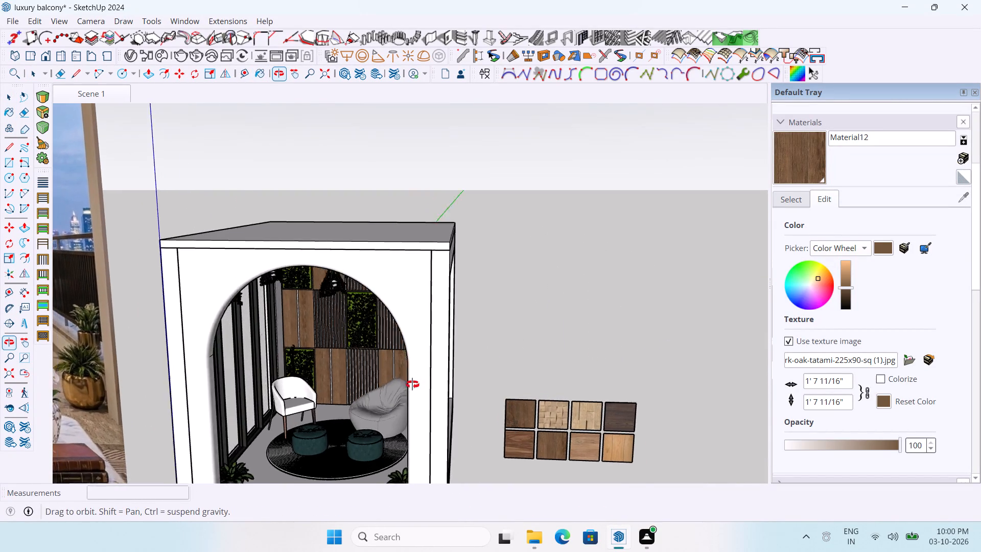
pyautogui.moveTo(412, 384); pyautogui.dragTo(391, 377, button='middle')
pyautogui.scroll(-3, 623, 278)
pyautogui.scroll(8, 621, 435)
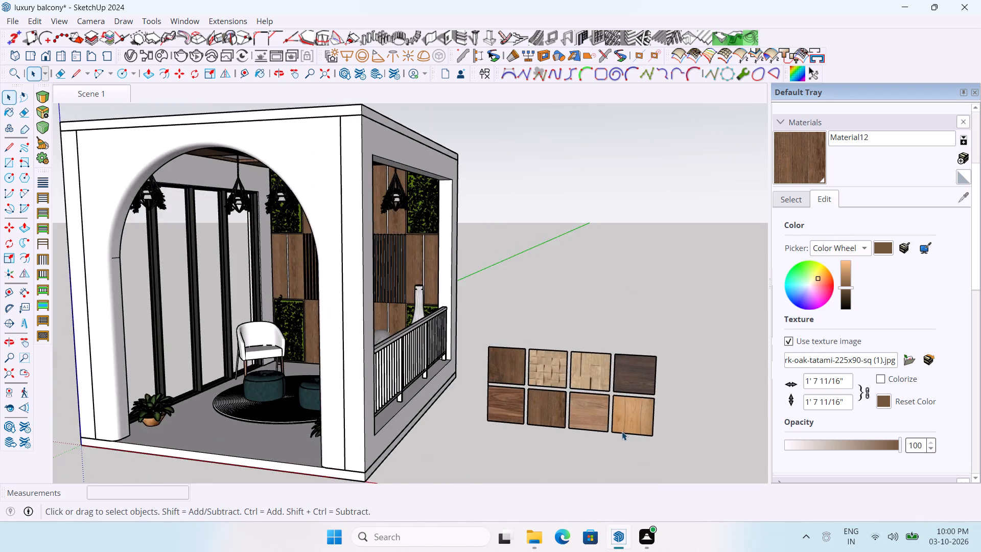
pyautogui.scroll(7, 622, 431)
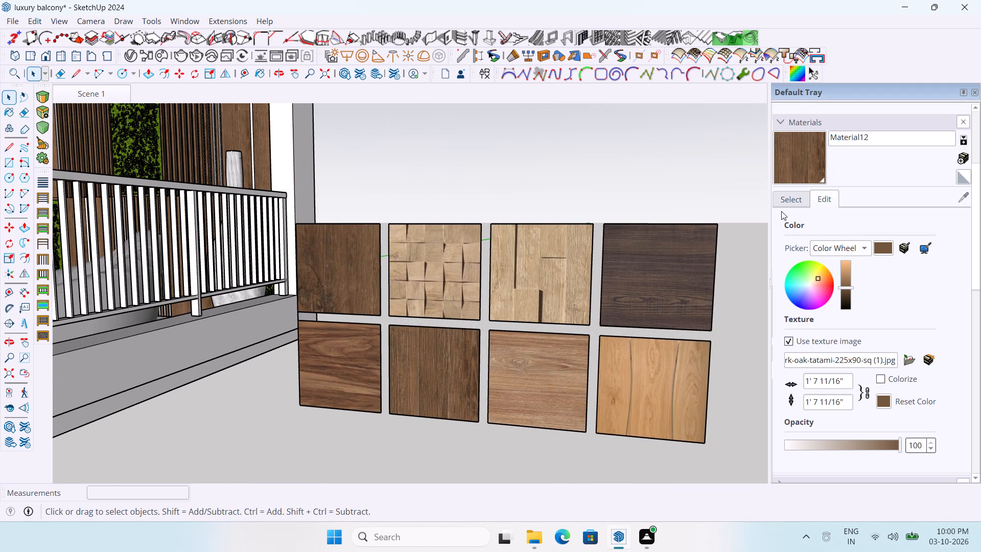
pyautogui.click(796, 202)
pyautogui.click(964, 196)
pyautogui.click(698, 376)
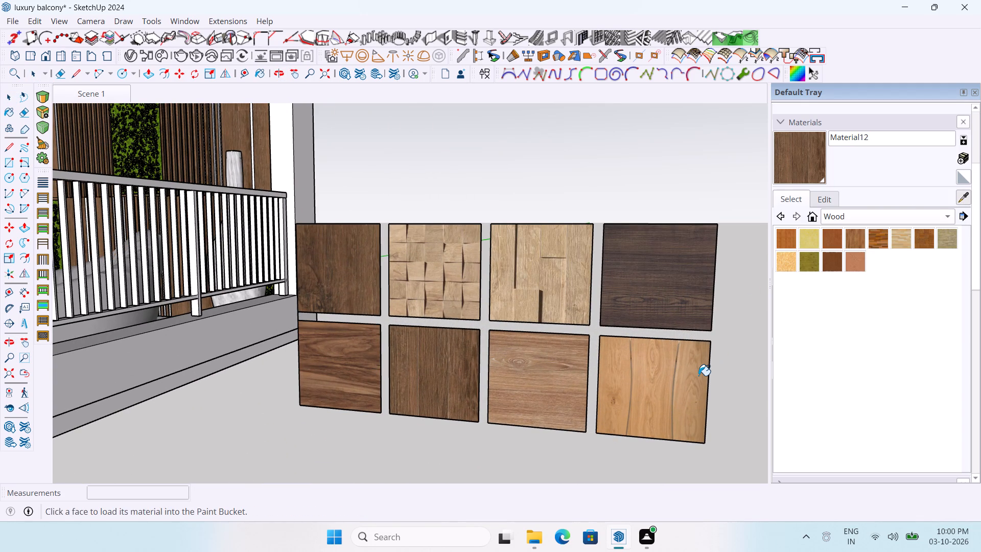
# Reopen the ceiling group and paint the faces of the two window-side and two central recessed panels with Material14.
pyautogui.scroll(-14, 698, 376)
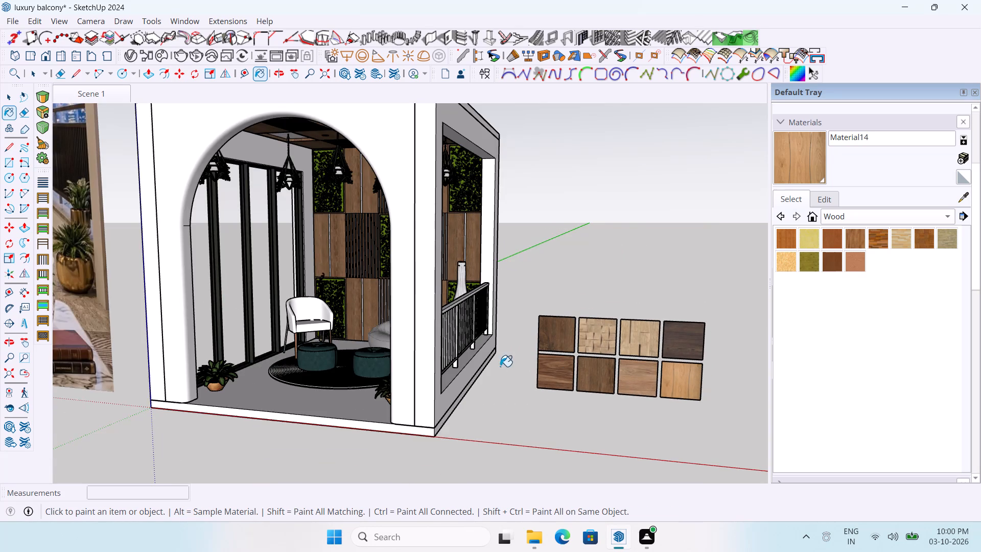
pyautogui.scroll(-5, 505, 370)
pyautogui.scroll(3, 381, 254)
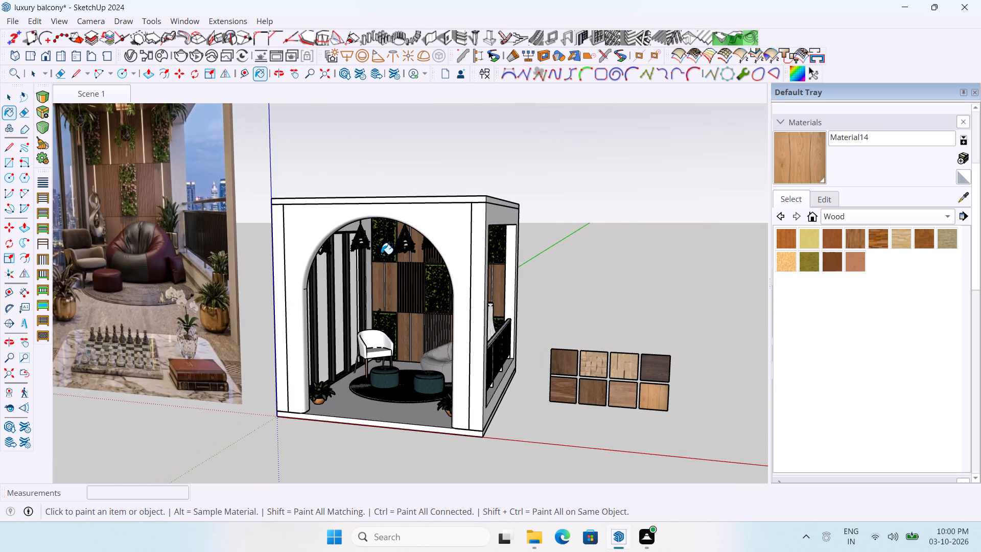
pyautogui.scroll(3, 367, 226)
pyautogui.moveTo(367, 225); pyautogui.dragTo(353, 125, button='middle')
pyautogui.scroll(3, 329, 163)
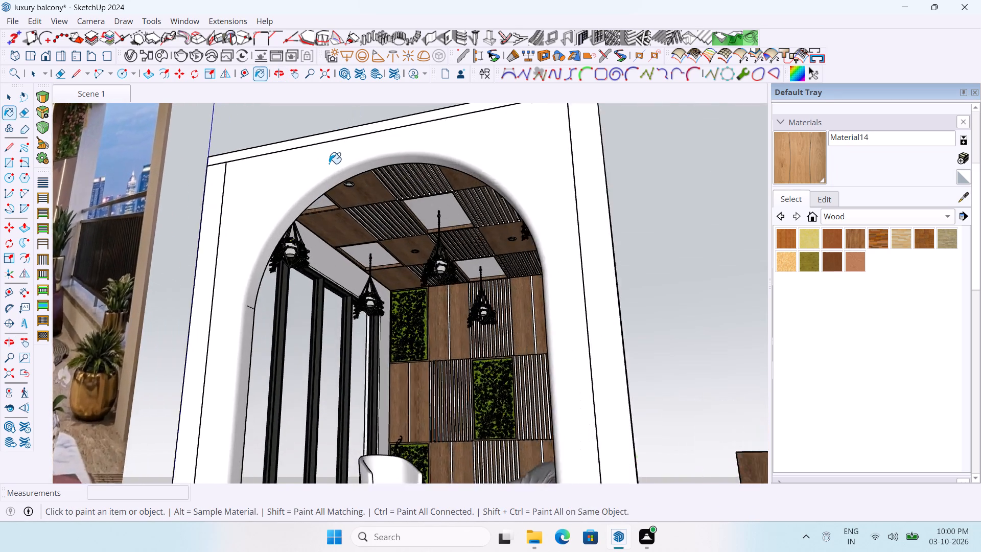
pyautogui.scroll(2, 329, 164)
pyautogui.scroll(4, 341, 214)
pyautogui.moveTo(304, 188); pyautogui.dragTo(292, 175, button='middle')
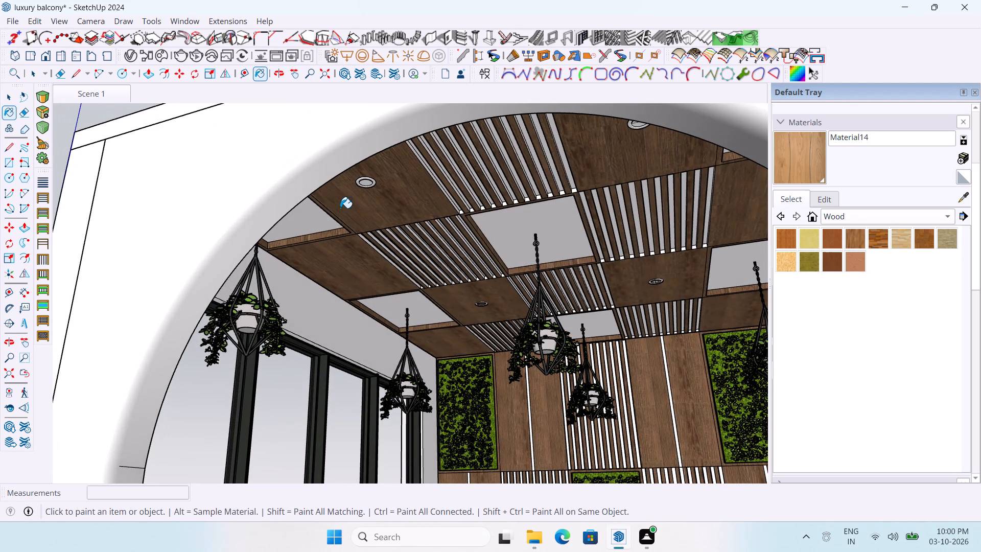
pyautogui.press('space')
pyautogui.doubleClick(343, 209)
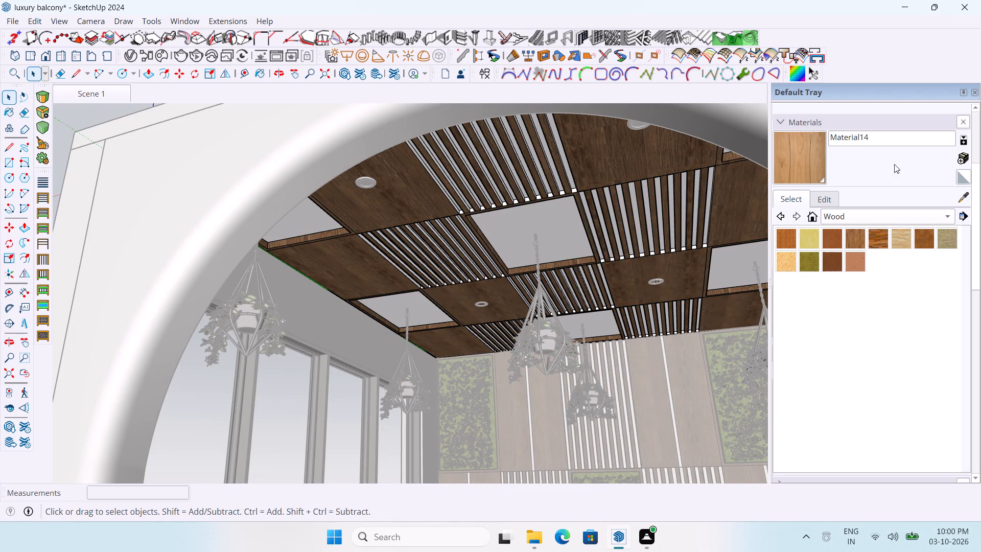
pyautogui.click(818, 161)
pyautogui.scroll(3, 390, 234)
pyautogui.click(284, 212)
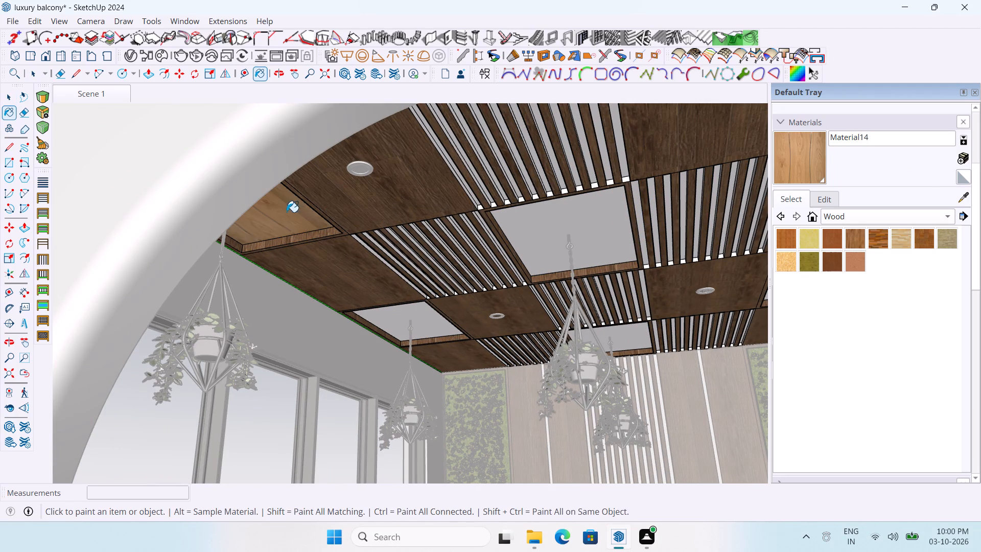
pyautogui.click(419, 319)
pyautogui.click(537, 238)
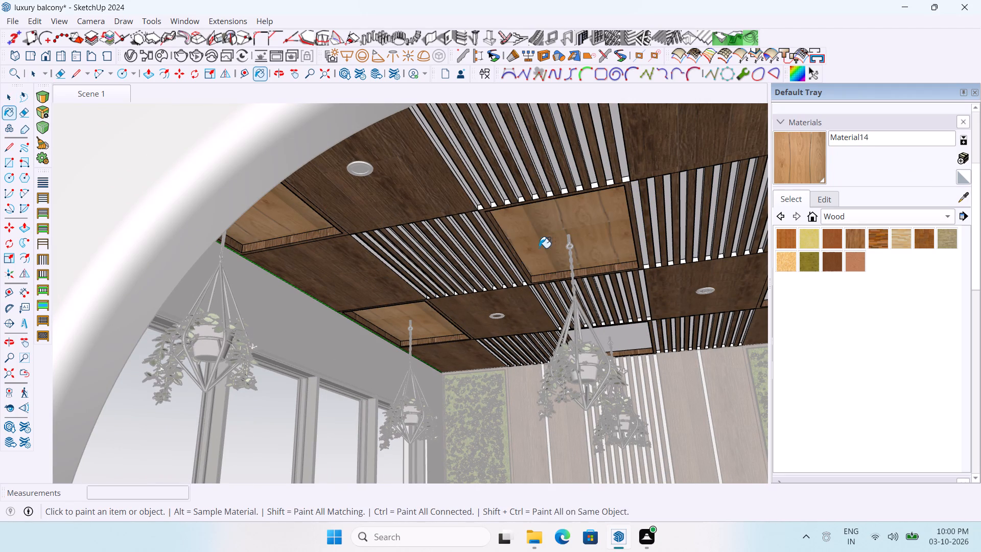
pyautogui.click(638, 337)
# Paint the face of the front-row recessed ceiling panel on the side away from the windows with Material14.
pyautogui.scroll(-3, 516, 336)
pyautogui.moveTo(611, 346); pyautogui.dragTo(613, 346, button='middle')
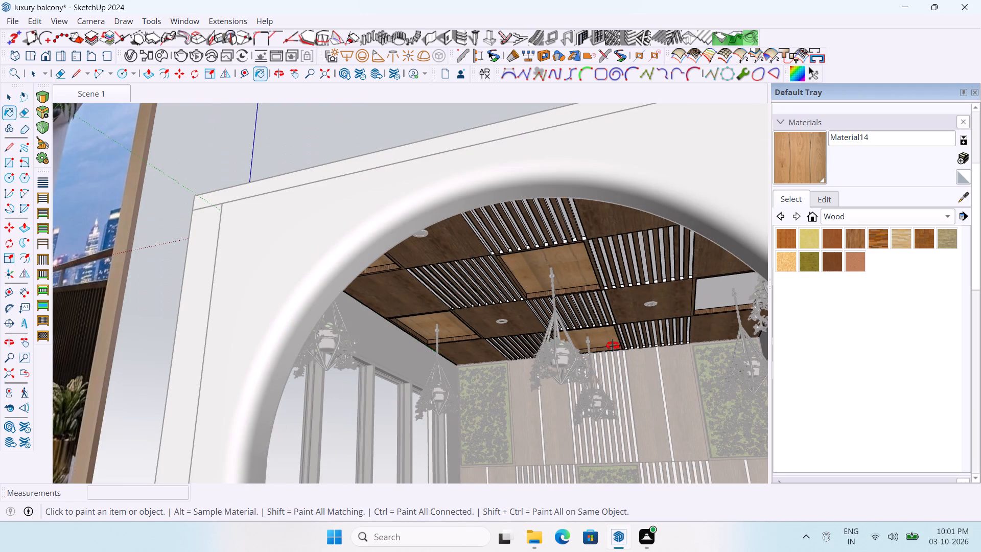
pyautogui.moveTo(613, 346); pyautogui.dragTo(664, 238, button='middle')
pyautogui.click(716, 222)
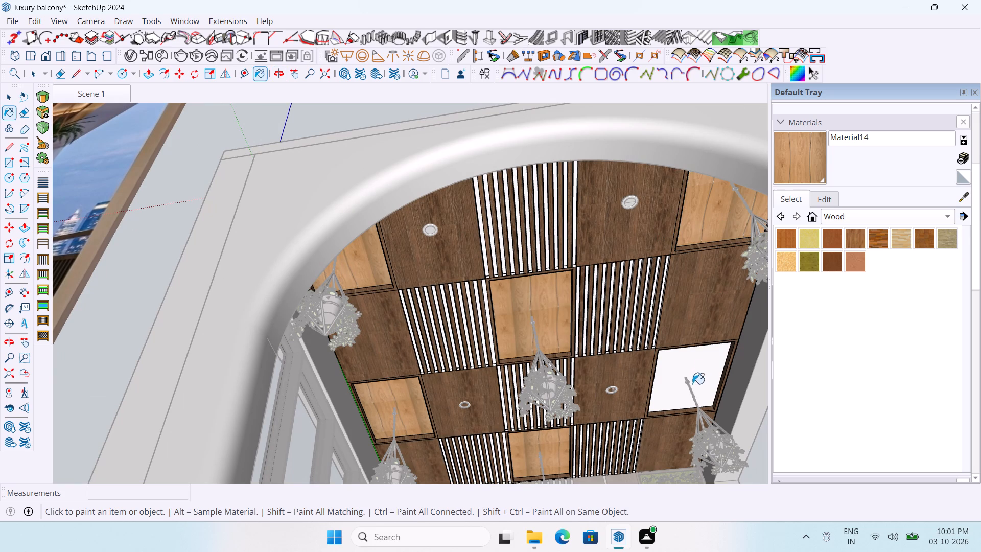
# Paint the face of the third-row recessed ceiling panel on the side away from the windows with Material14.
pyautogui.click(696, 366)
# Paint the white strips between the slats of the front-row central ceiling panel with Material14.
pyautogui.scroll(-4, 609, 343)
pyautogui.moveTo(608, 343); pyautogui.dragTo(411, 221, button='middle')
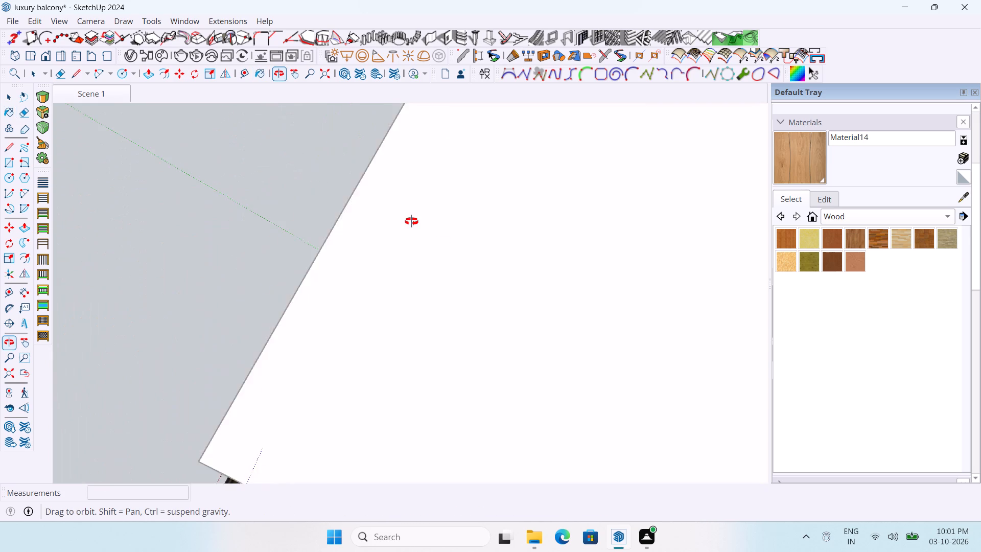
pyautogui.moveTo(411, 221); pyautogui.dragTo(458, 307, button='middle')
pyautogui.scroll(4, 466, 250)
pyautogui.scroll(4, 509, 226)
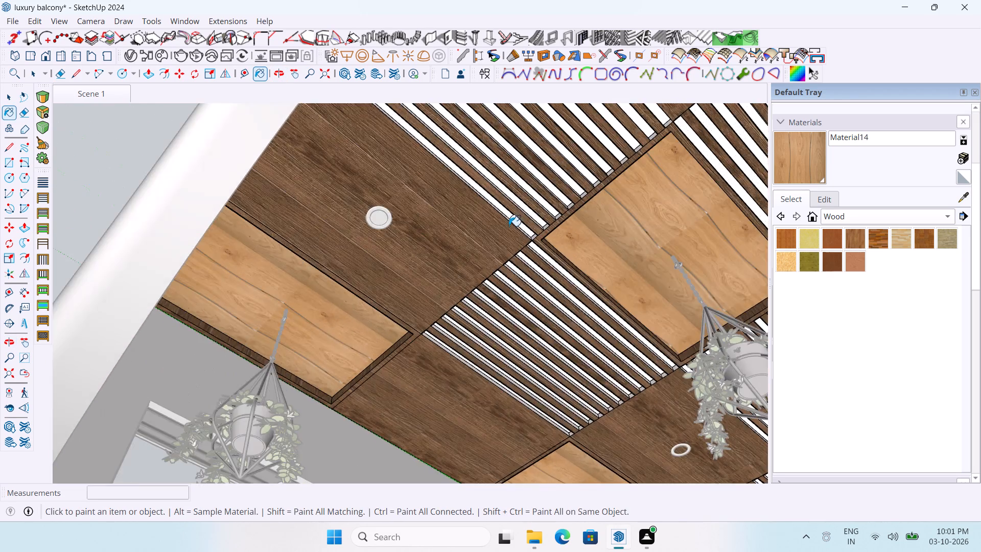
pyautogui.scroll(9, 509, 226)
pyautogui.scroll(-5, 485, 250)
pyautogui.moveTo(495, 251); pyautogui.dragTo(592, 280, button='middle')
pyautogui.scroll(2, 539, 235)
pyautogui.click(512, 256)
pyautogui.click(544, 246)
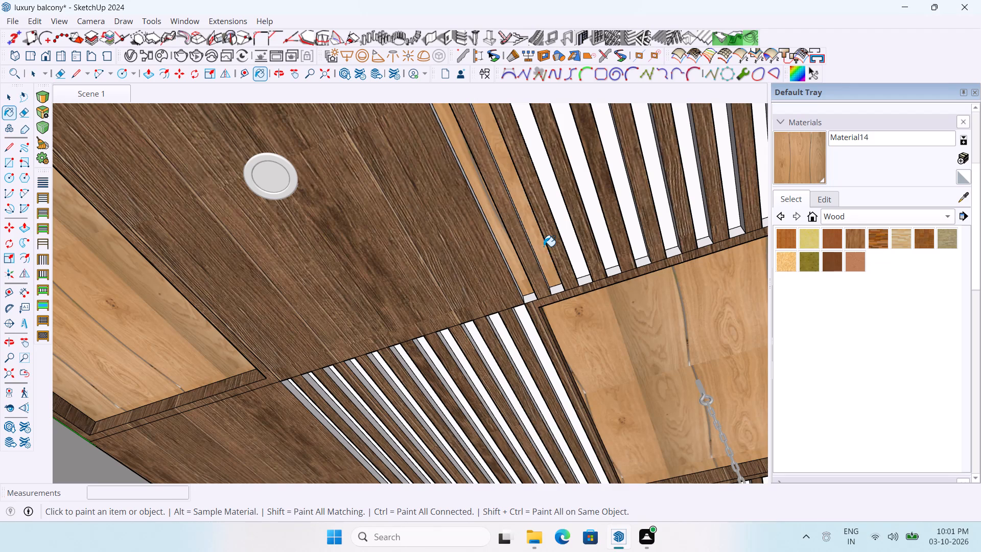
pyautogui.click(567, 237)
pyautogui.click(598, 232)
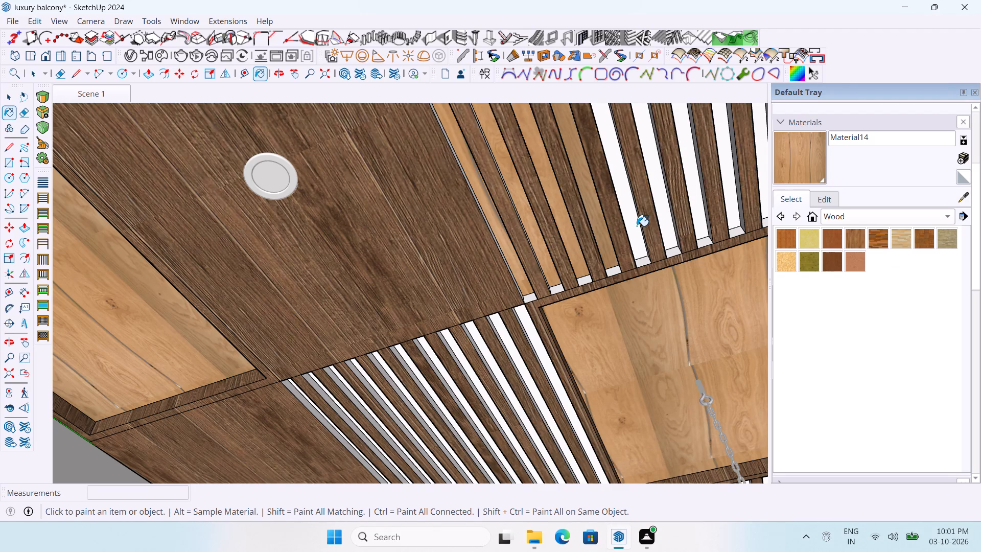
pyautogui.click(635, 227)
pyautogui.click(665, 219)
pyautogui.click(697, 210)
pyautogui.scroll(-2, 461, 299)
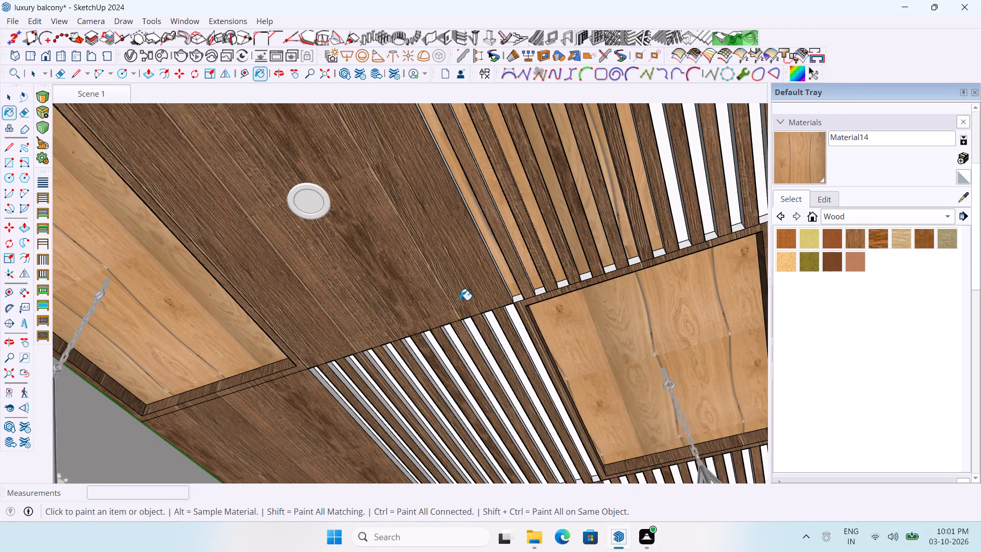
pyautogui.scroll(-1, 460, 300)
pyautogui.scroll(2, 704, 235)
pyautogui.click(648, 235)
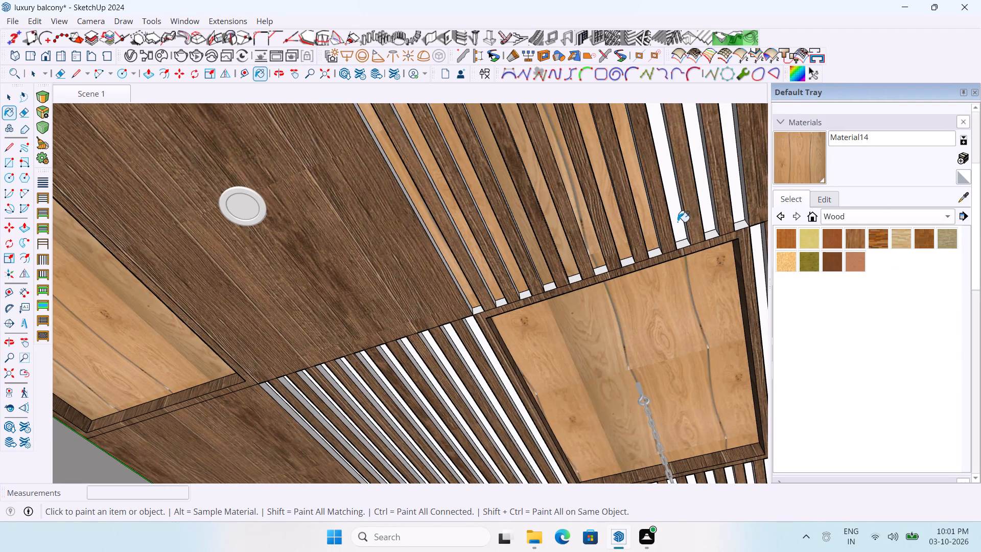
pyautogui.click(679, 221)
pyautogui.click(707, 209)
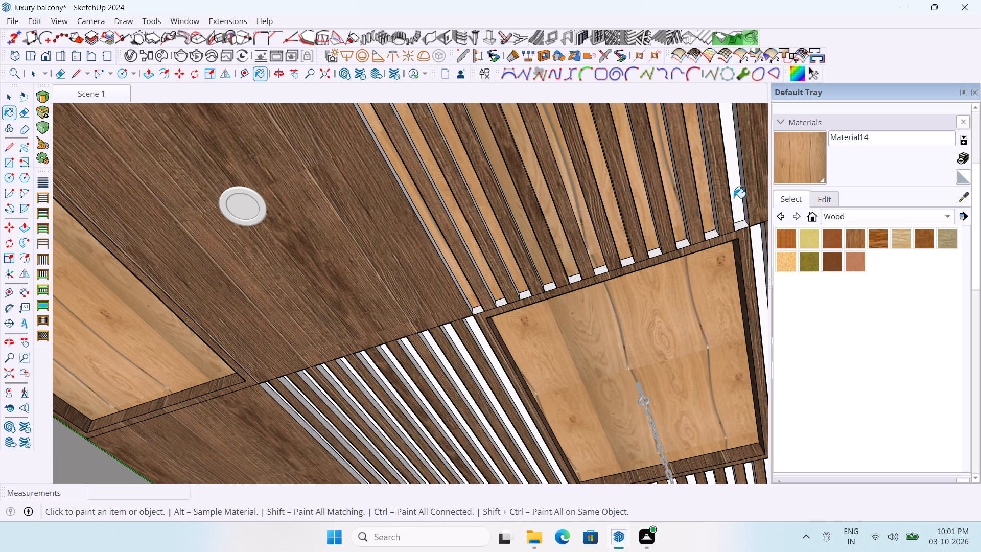
pyautogui.click(734, 198)
# Paint the strips between the slats of the second-row window-side ceiling panel with Material14.
pyautogui.scroll(-4, 609, 254)
pyautogui.scroll(-6, 558, 271)
pyautogui.scroll(4, 458, 341)
pyautogui.scroll(5, 394, 357)
pyautogui.moveTo(442, 353); pyautogui.dragTo(506, 356, button='middle')
pyautogui.scroll(2, 442, 333)
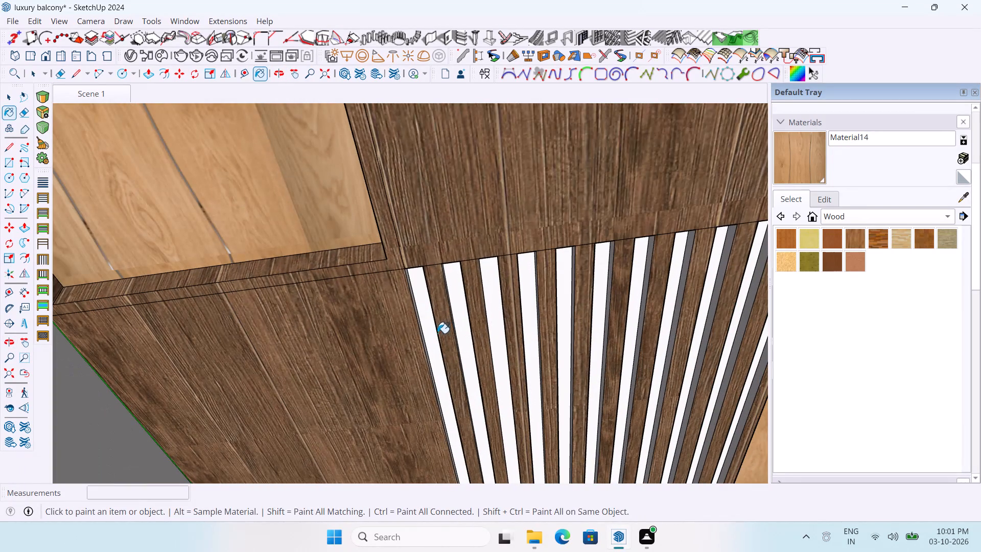
pyautogui.click(431, 334)
pyautogui.click(460, 328)
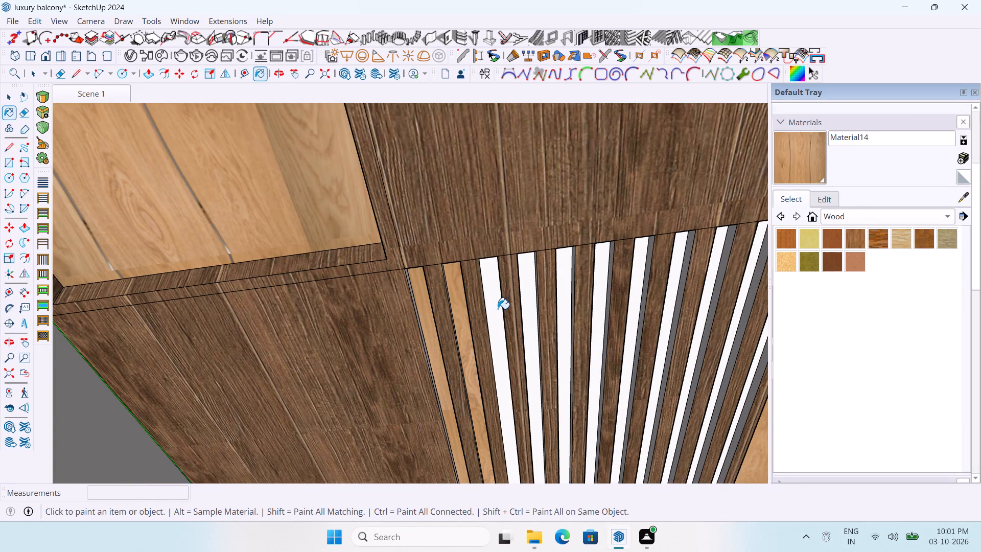
pyautogui.click(498, 309)
pyautogui.click(531, 309)
pyautogui.click(563, 301)
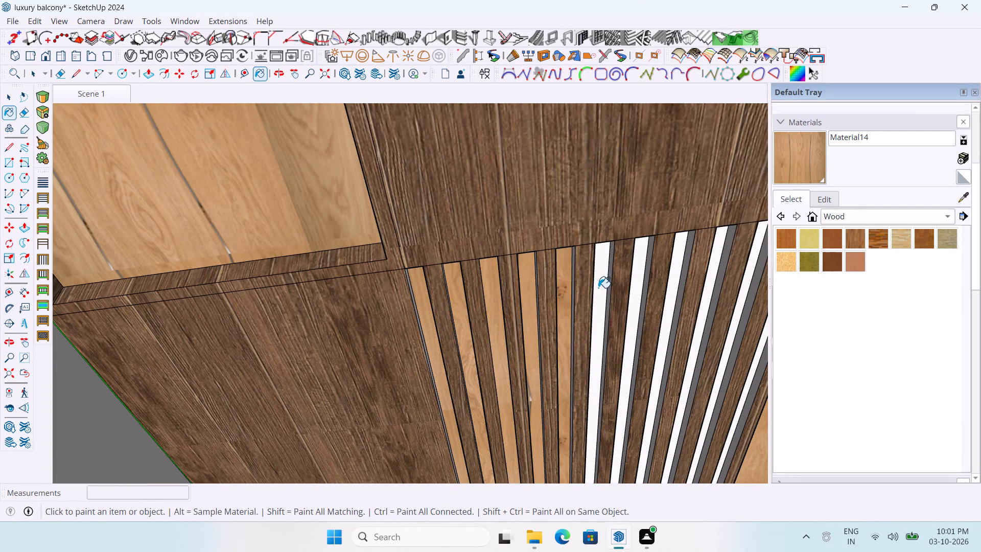
pyautogui.click(598, 288)
pyautogui.click(636, 288)
pyautogui.click(670, 290)
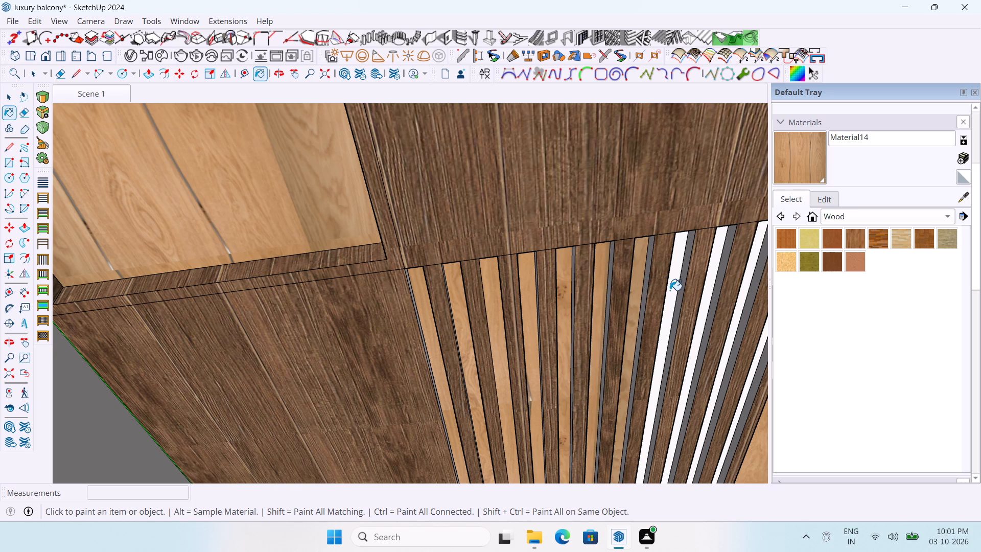
pyautogui.click(708, 288)
pyautogui.scroll(-4, 432, 314)
pyautogui.scroll(3, 628, 315)
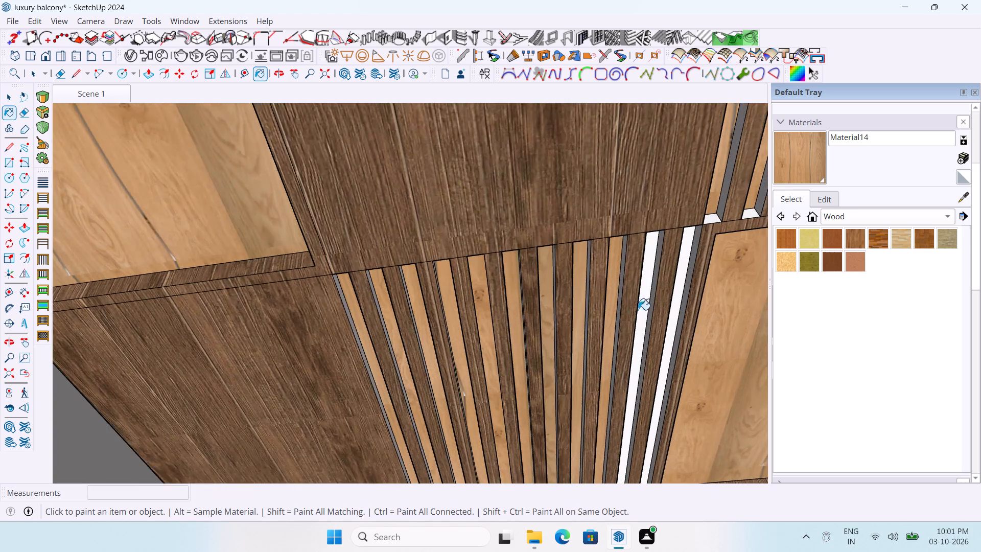
pyautogui.scroll(3, 649, 308)
pyautogui.click(639, 308)
pyautogui.click(689, 300)
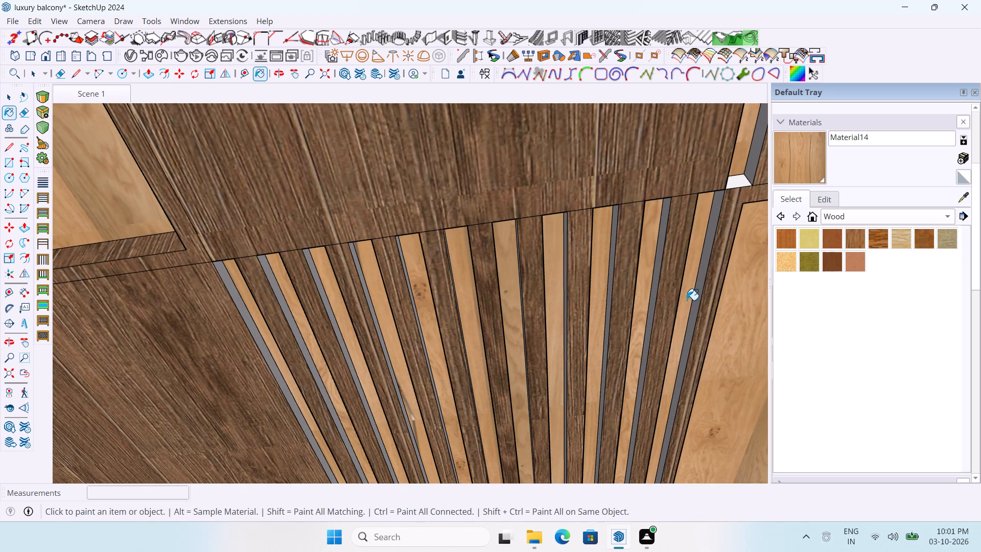
# Paint the strips between the slats of the third-row central ceiling panel with Material14, working from the window side towards the hanging planter.
pyautogui.scroll(-16, 433, 280)
pyautogui.scroll(4, 516, 410)
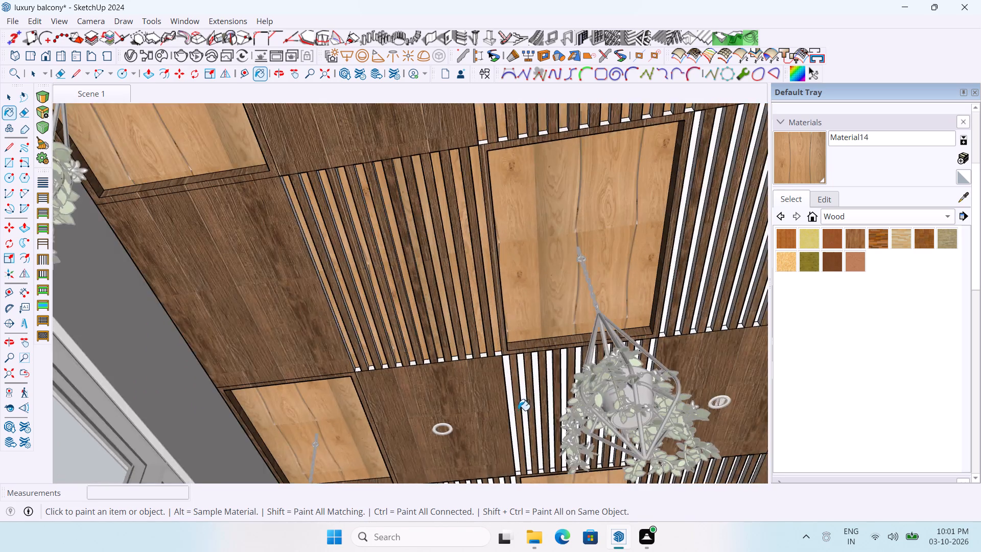
pyautogui.scroll(4, 512, 407)
pyautogui.click(510, 407)
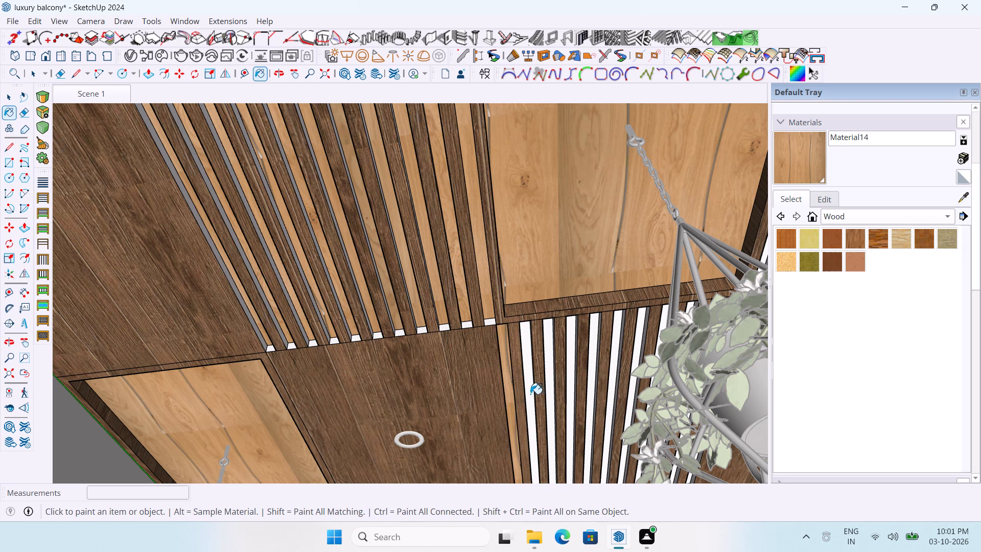
pyautogui.click(530, 394)
pyautogui.click(550, 388)
pyautogui.click(571, 377)
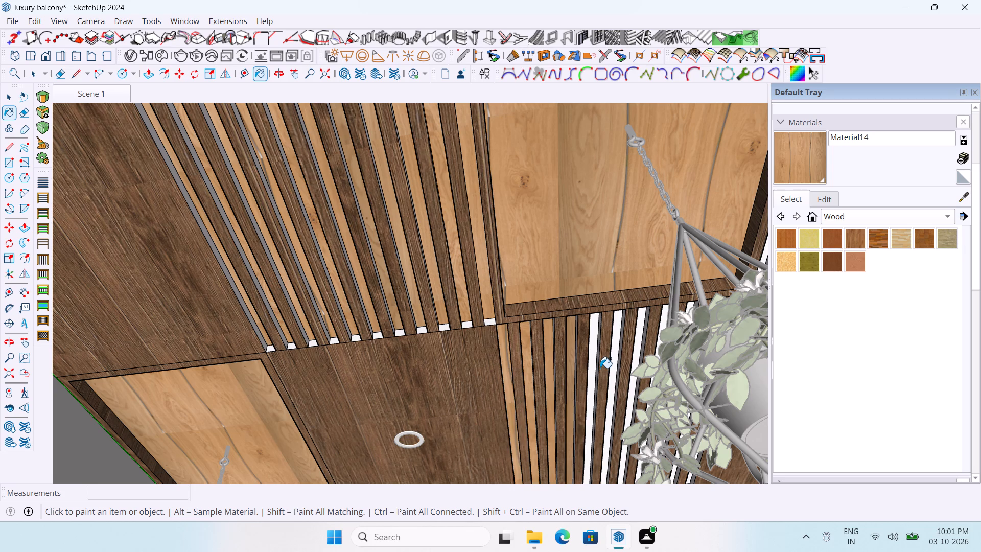
pyautogui.click(593, 366)
pyautogui.scroll(3, 619, 351)
pyautogui.click(615, 344)
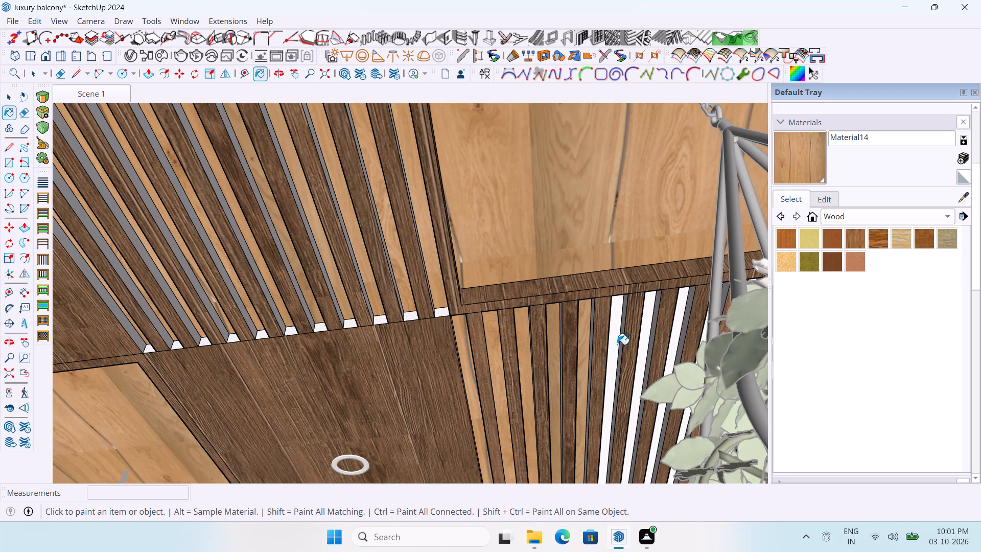
pyautogui.click(643, 335)
pyautogui.click(675, 329)
pyautogui.scroll(2, 691, 335)
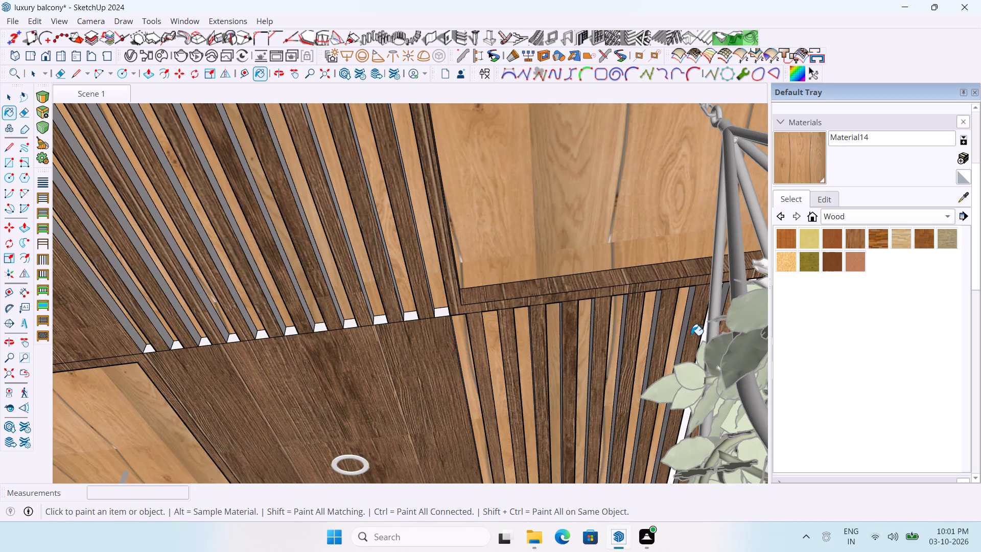
pyautogui.scroll(2, 691, 335)
pyautogui.click(713, 336)
# Paint the last two unpainted strips of the third-row central slatted ceiling panel with Material14.
pyautogui.scroll(-10, 325, 342)
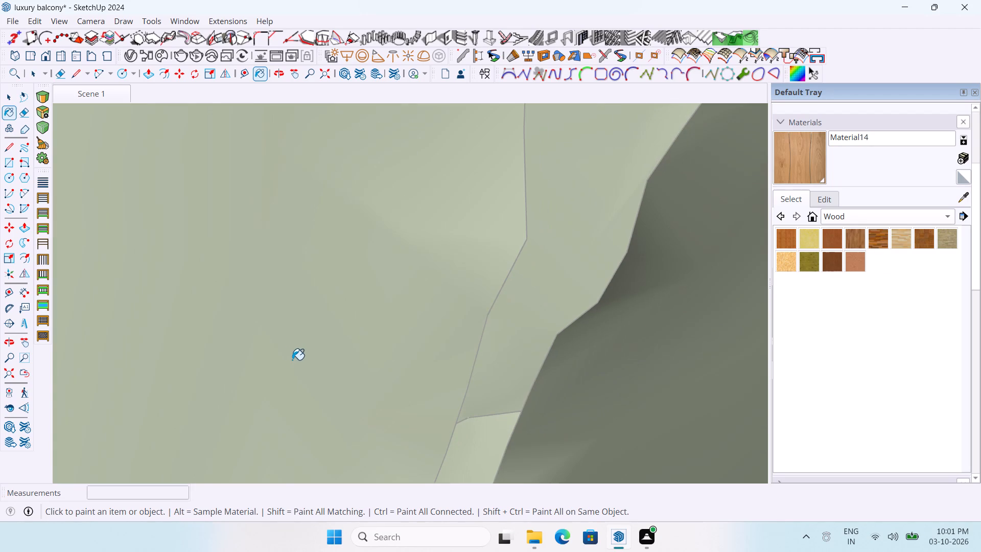
pyautogui.press('space')
pyautogui.click(92, 98)
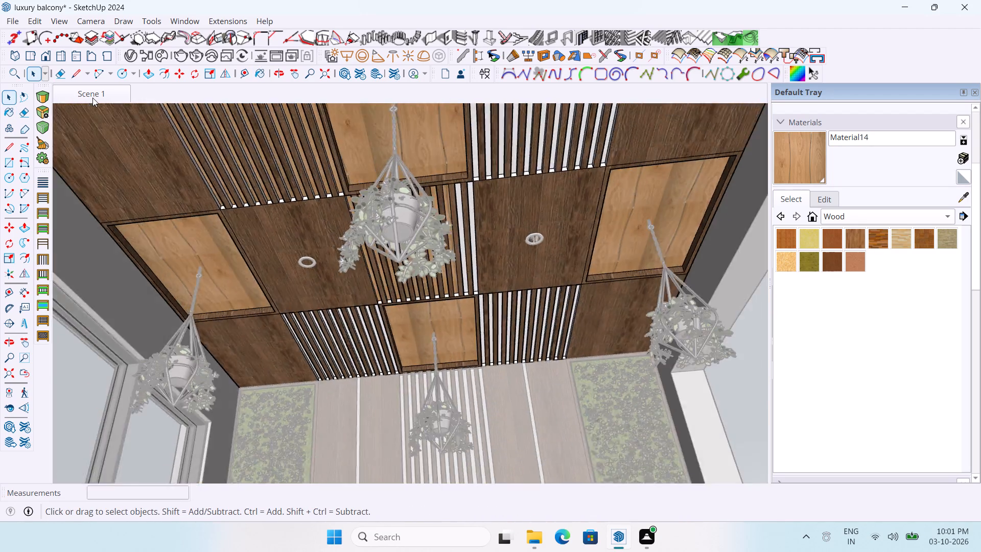
pyautogui.scroll(3, 371, 175)
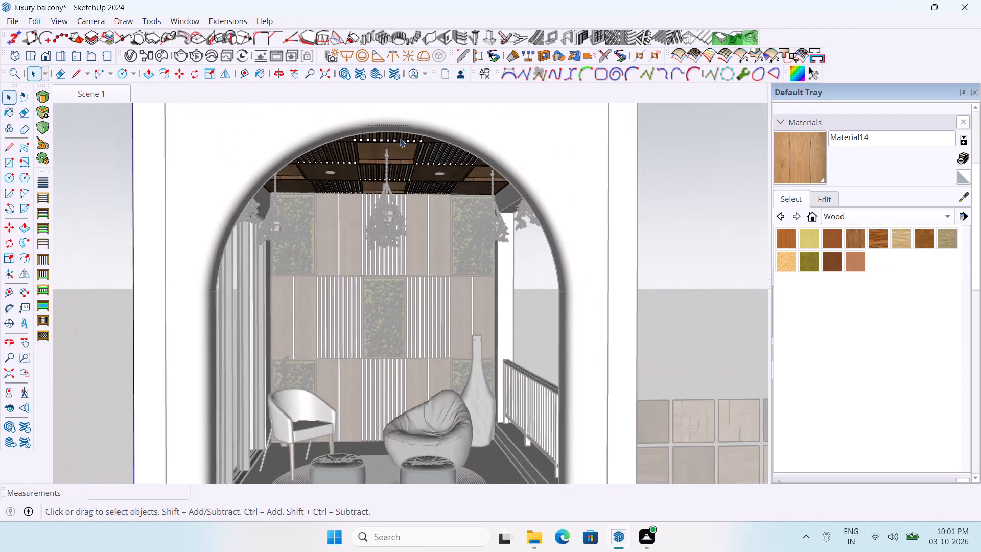
pyautogui.scroll(10, 400, 136)
pyautogui.moveTo(409, 166); pyautogui.dragTo(388, 90, button='middle')
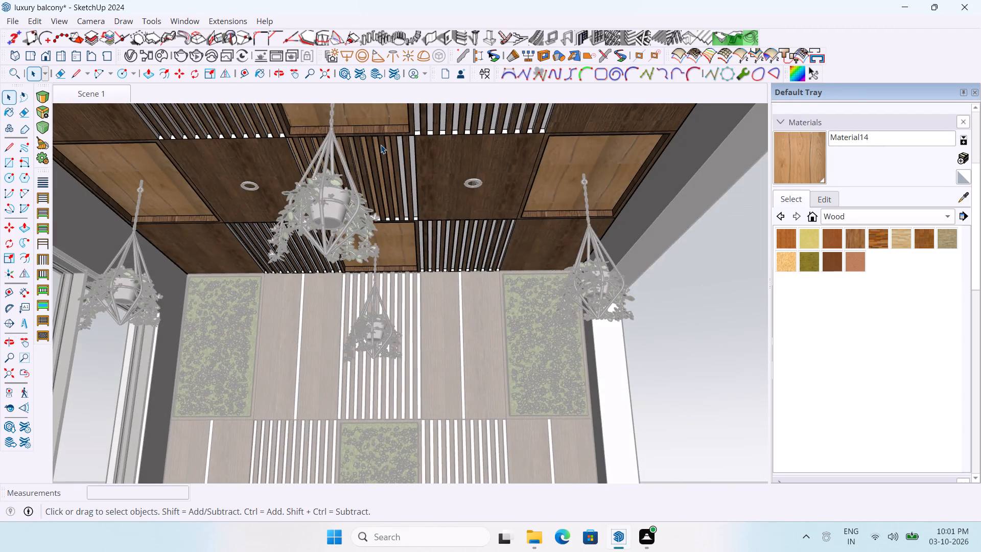
pyautogui.scroll(8, 381, 145)
pyautogui.click(788, 159)
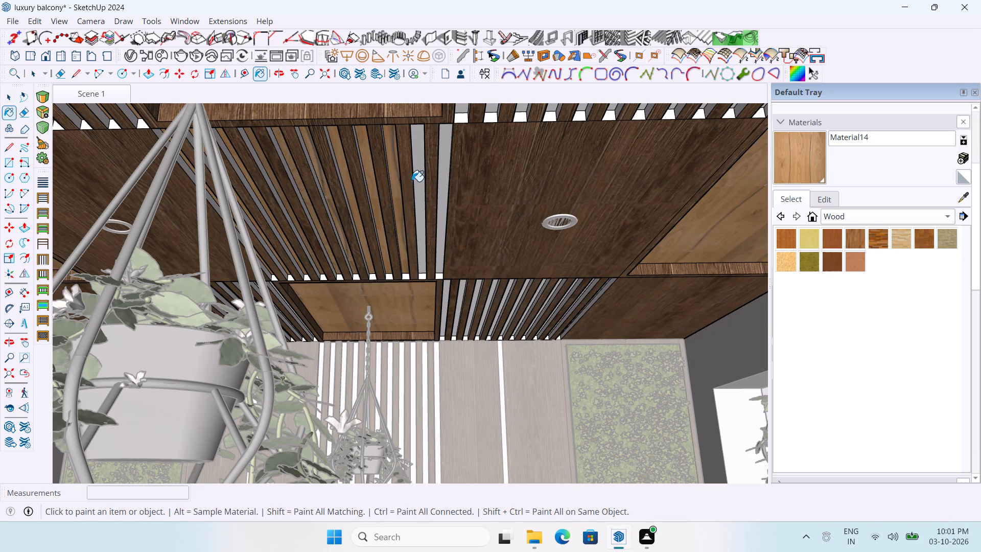
pyautogui.click(418, 177)
pyautogui.click(445, 173)
# Paint the strips between the slats of the second-row ceiling panel on the side away from the windows with Material14.
pyautogui.scroll(-4, 299, 492)
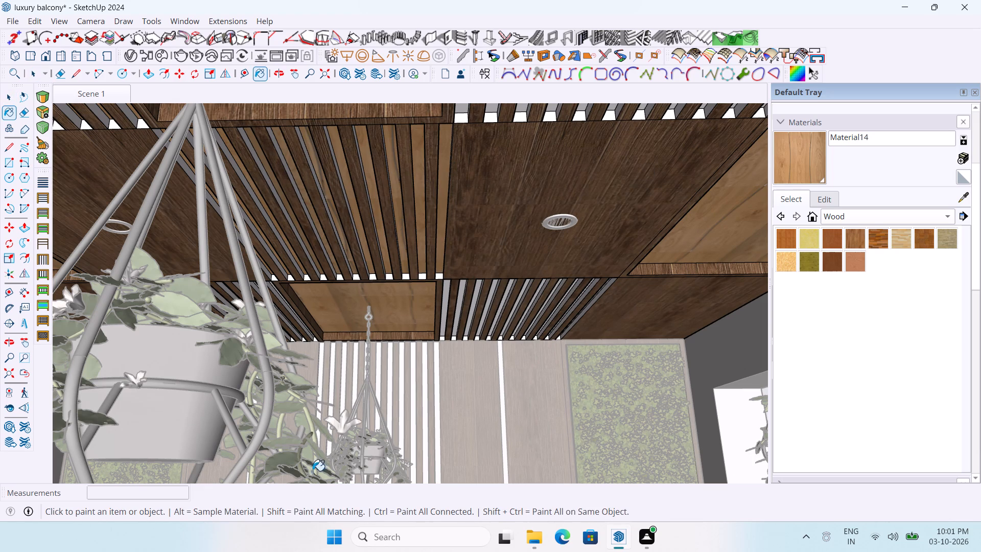
pyautogui.scroll(-4, 362, 309)
pyautogui.scroll(2, 493, 110)
pyautogui.scroll(2, 435, 166)
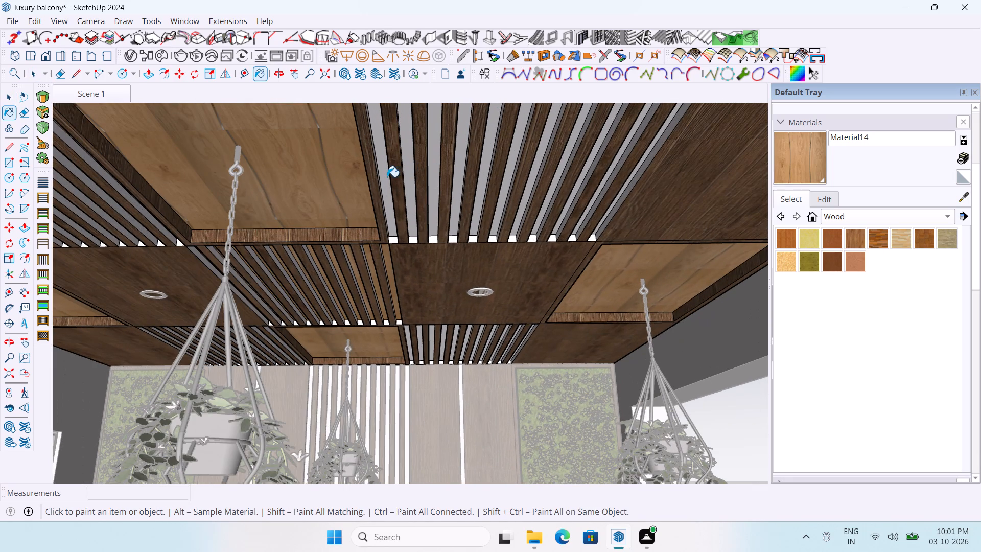
pyautogui.click(384, 177)
pyautogui.click(411, 177)
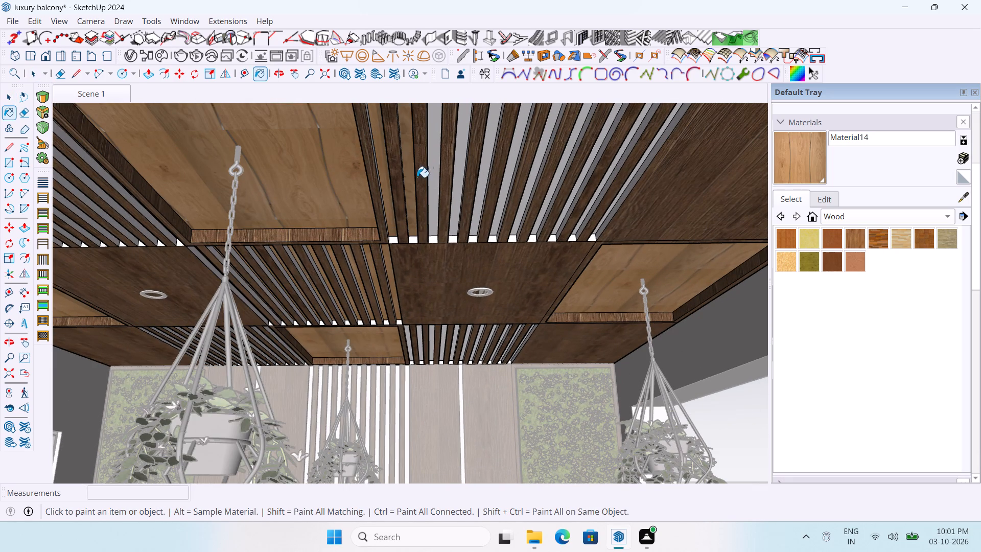
pyautogui.click(432, 173)
pyautogui.click(459, 174)
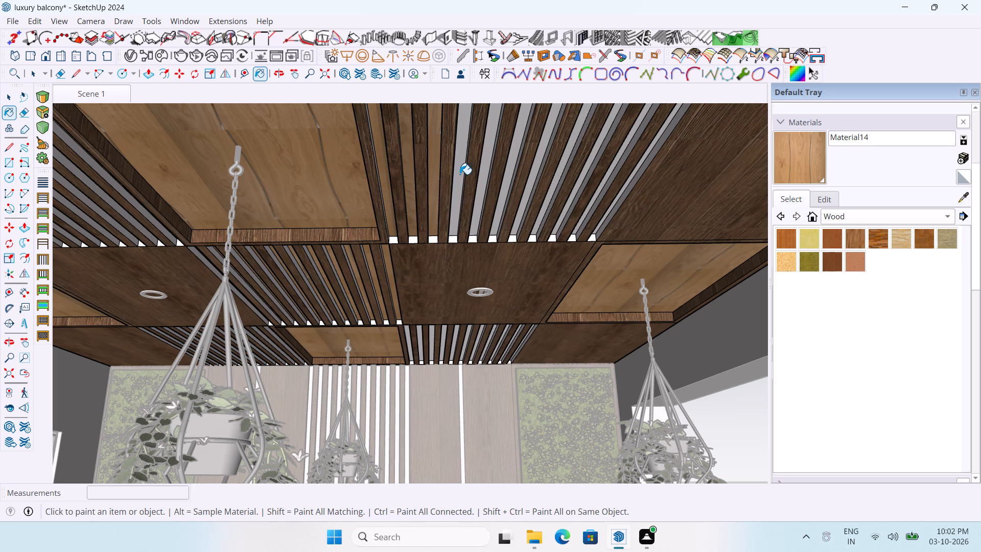
pyautogui.click(484, 172)
pyautogui.click(511, 170)
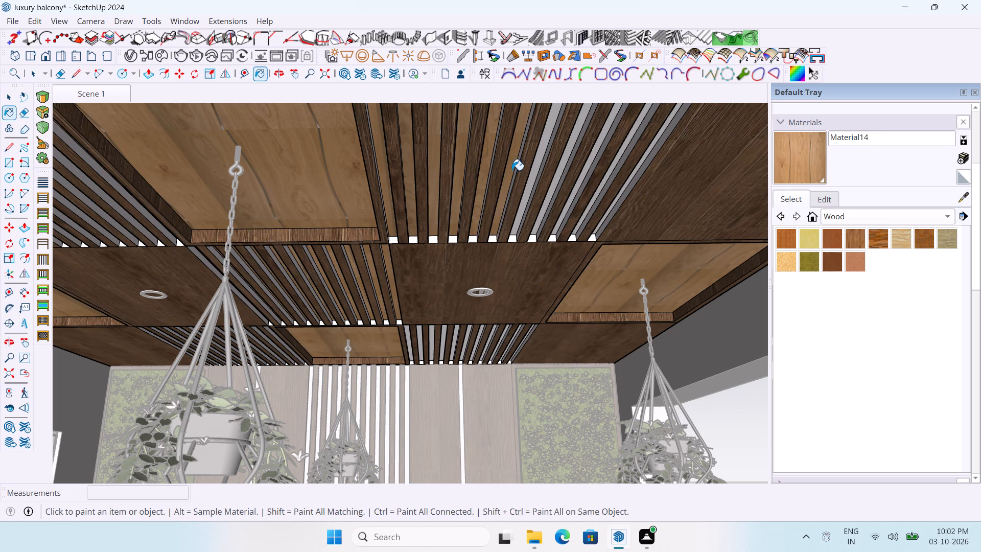
pyautogui.click(535, 170)
pyautogui.click(559, 171)
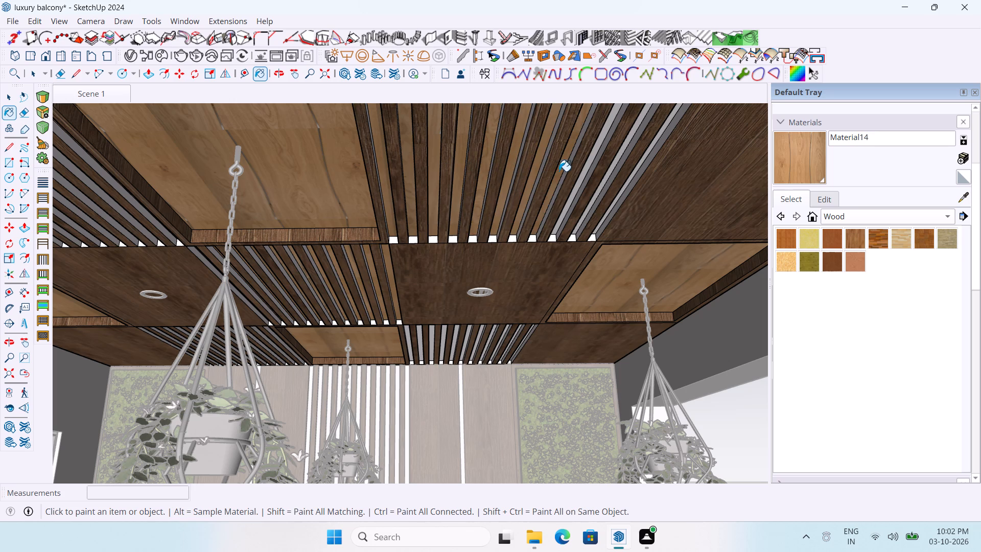
pyautogui.click(586, 172)
pyautogui.scroll(2, 608, 171)
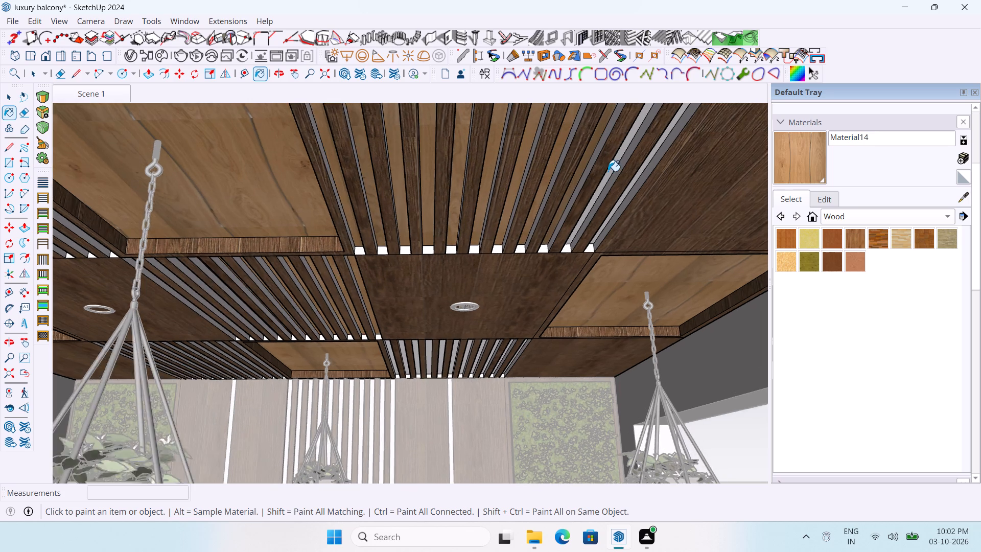
pyautogui.scroll(1, 608, 171)
pyautogui.click(610, 170)
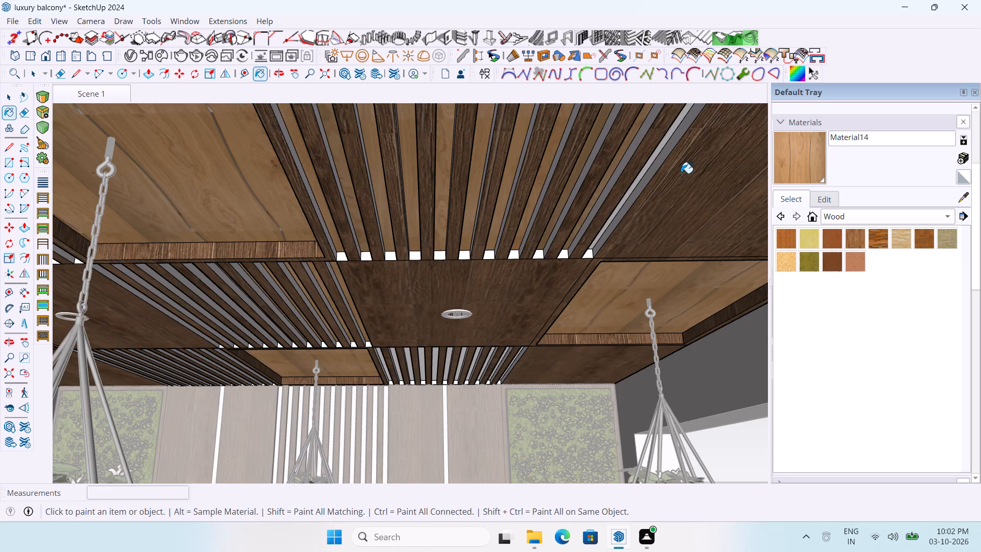
pyautogui.scroll(2, 678, 173)
pyautogui.click(638, 168)
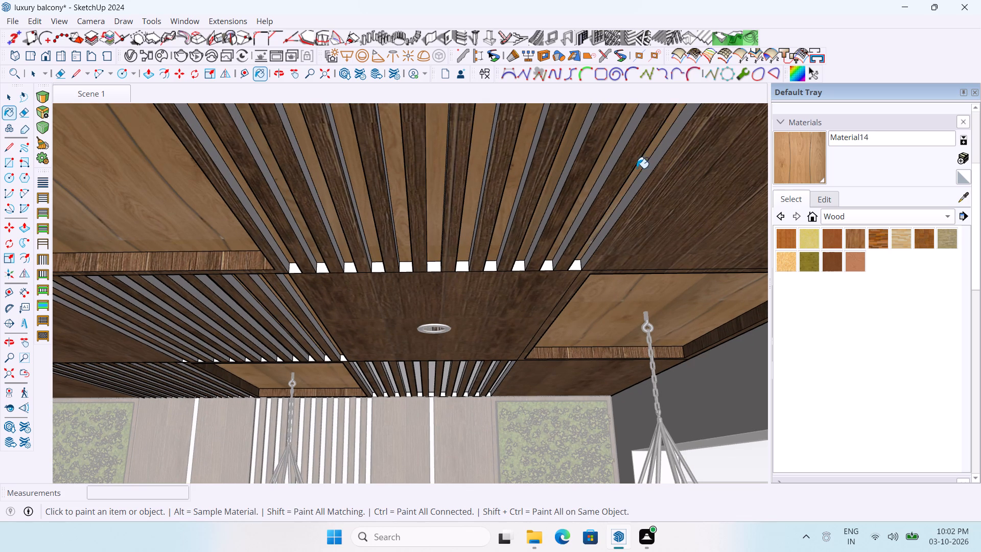
# Paint the strips between the slats of the fourth-row window-side ceiling panel, next to the back wall, with Material14.
pyautogui.scroll(-10, 545, 191)
pyautogui.scroll(-3, 522, 279)
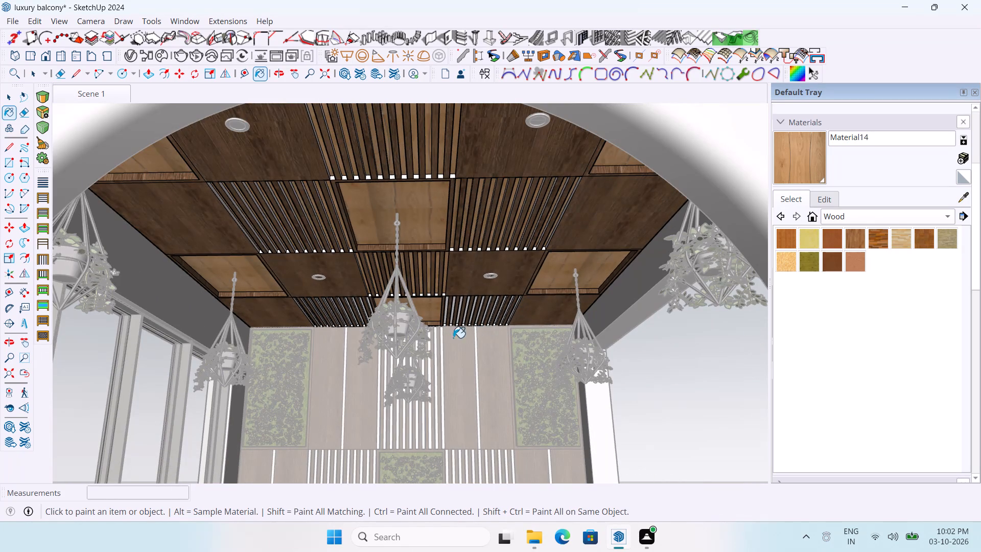
pyautogui.scroll(-1, 469, 398)
pyautogui.scroll(5, 331, 334)
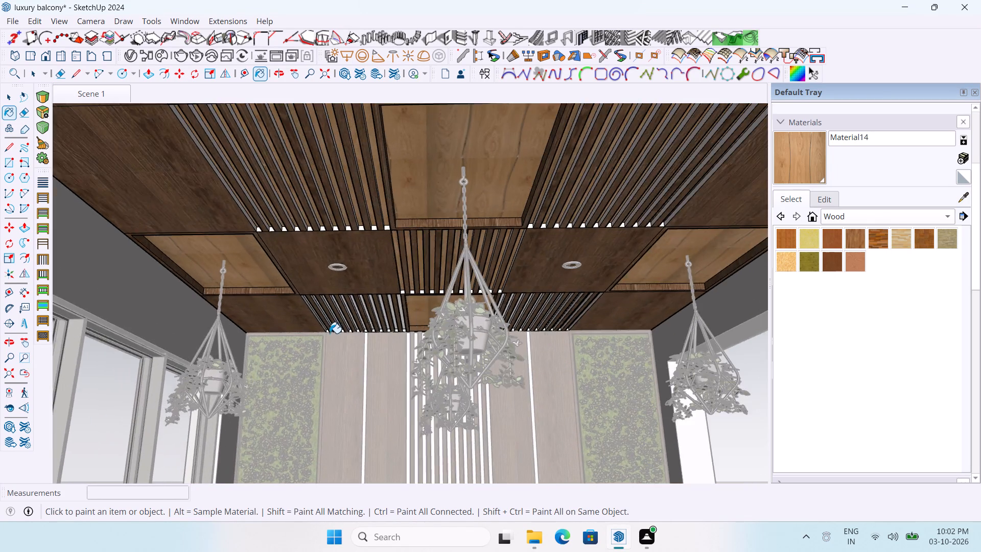
pyautogui.scroll(2, 330, 333)
pyautogui.moveTo(330, 330); pyautogui.dragTo(359, 230, button='middle')
pyautogui.scroll(4, 321, 213)
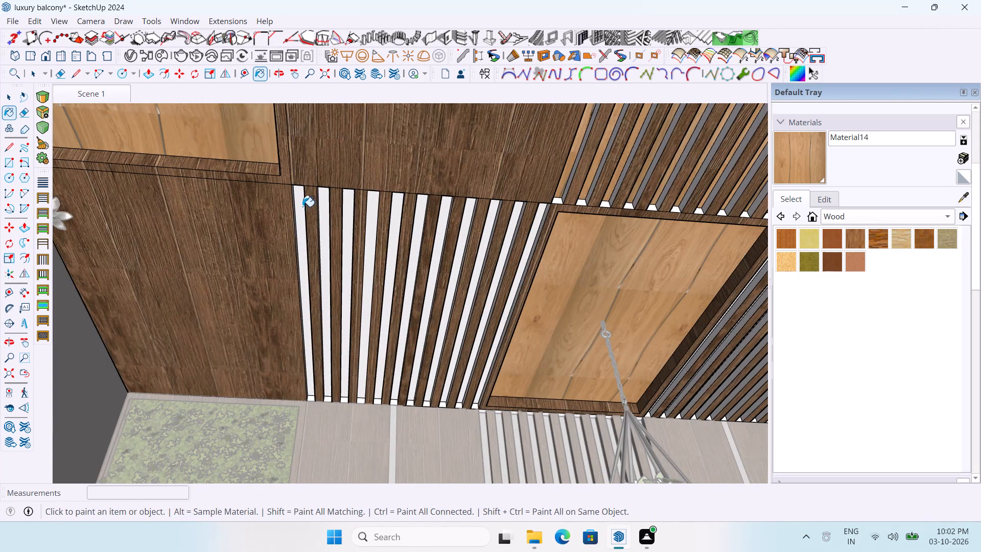
pyautogui.click(300, 206)
pyautogui.click(325, 205)
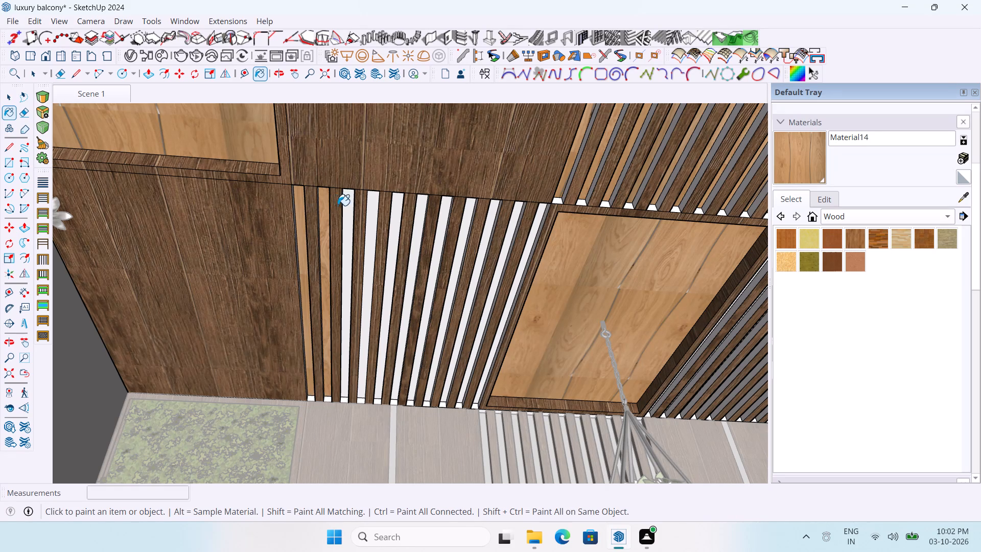
pyautogui.click(348, 203)
pyautogui.click(369, 208)
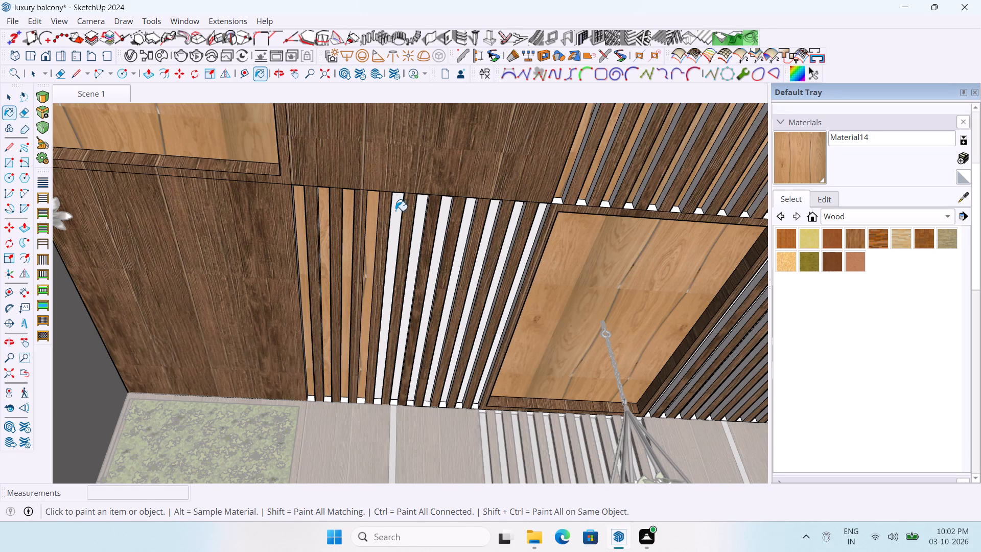
pyautogui.click(395, 211)
pyautogui.click(418, 213)
pyautogui.click(444, 214)
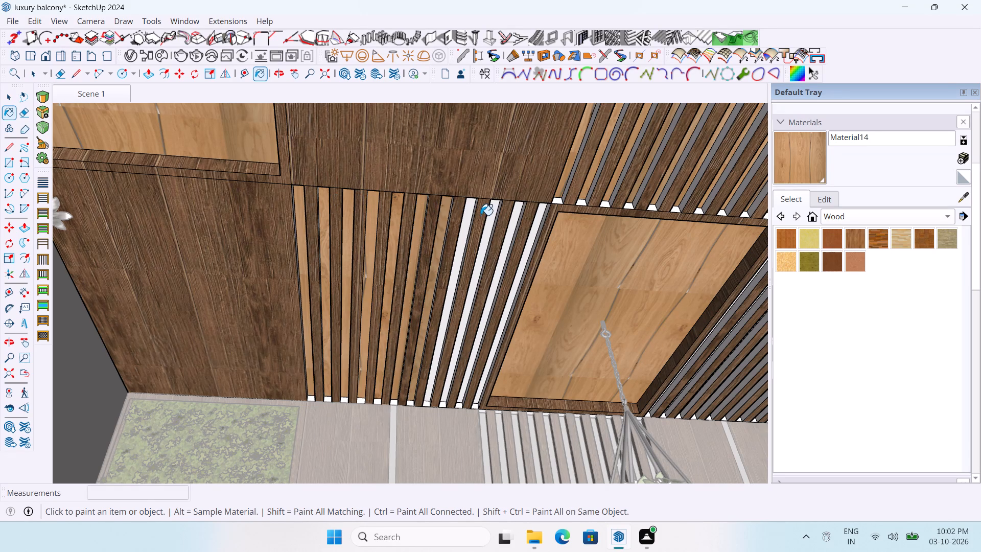
pyautogui.click(469, 216)
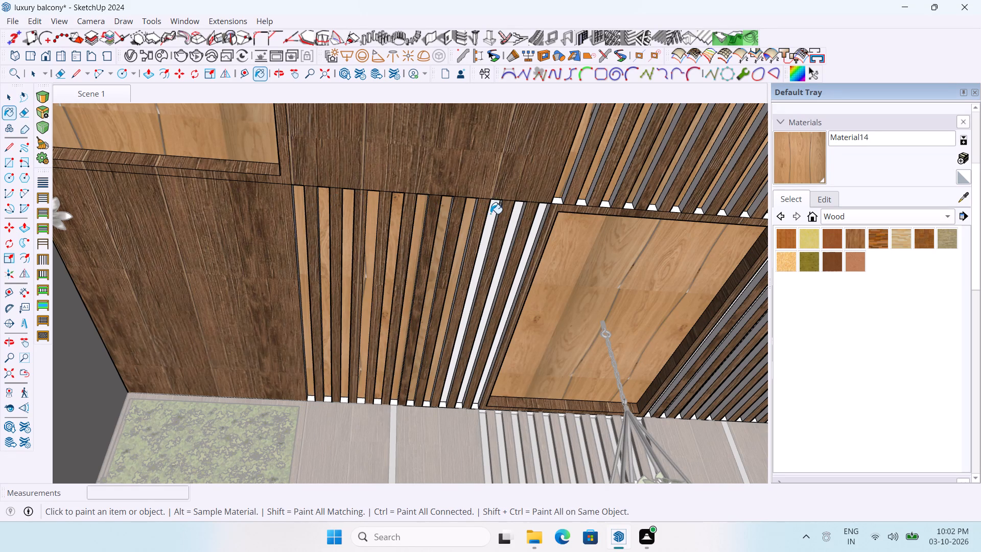
pyautogui.click(491, 213)
pyautogui.click(517, 211)
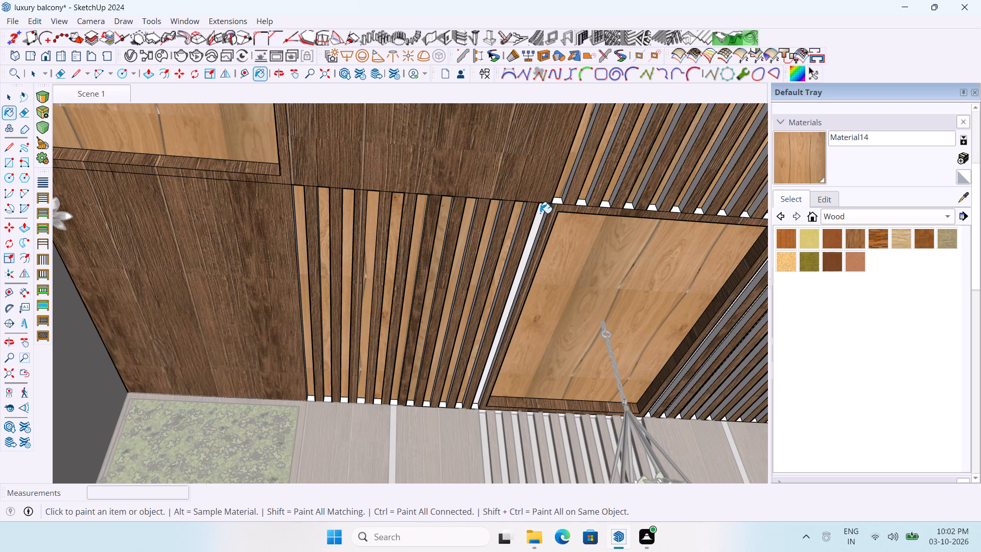
pyautogui.click(540, 213)
# Paint the strips between the slats of the fourth-row ceiling panel on the side away from the windows with Material14.
pyautogui.scroll(-9, 315, 240)
pyautogui.scroll(6, 516, 241)
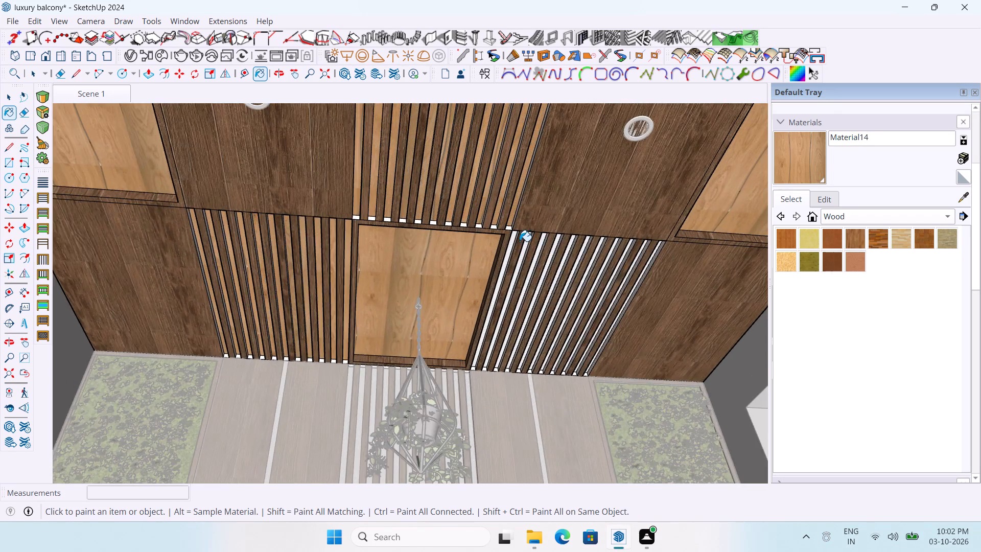
pyautogui.scroll(5, 520, 241)
pyautogui.click(507, 241)
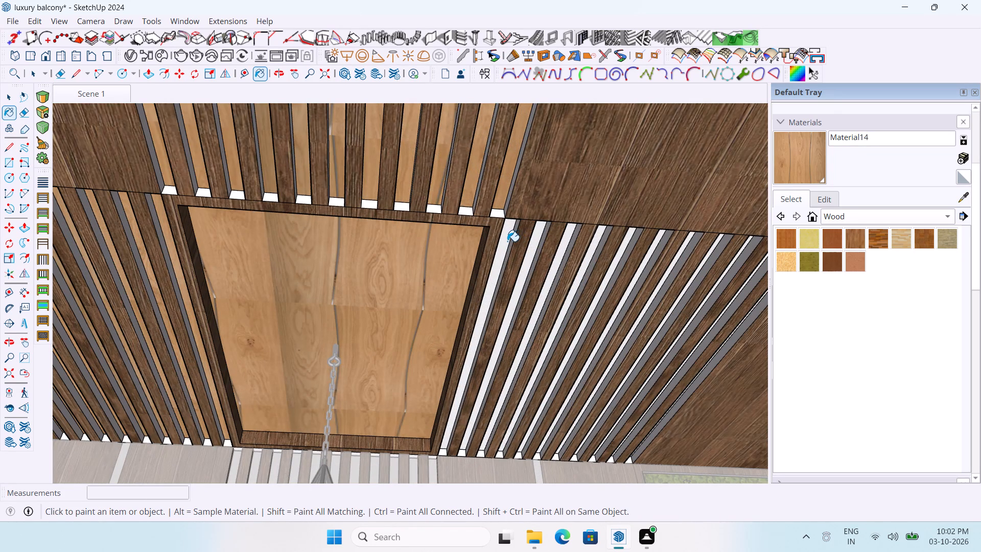
pyautogui.click(539, 233)
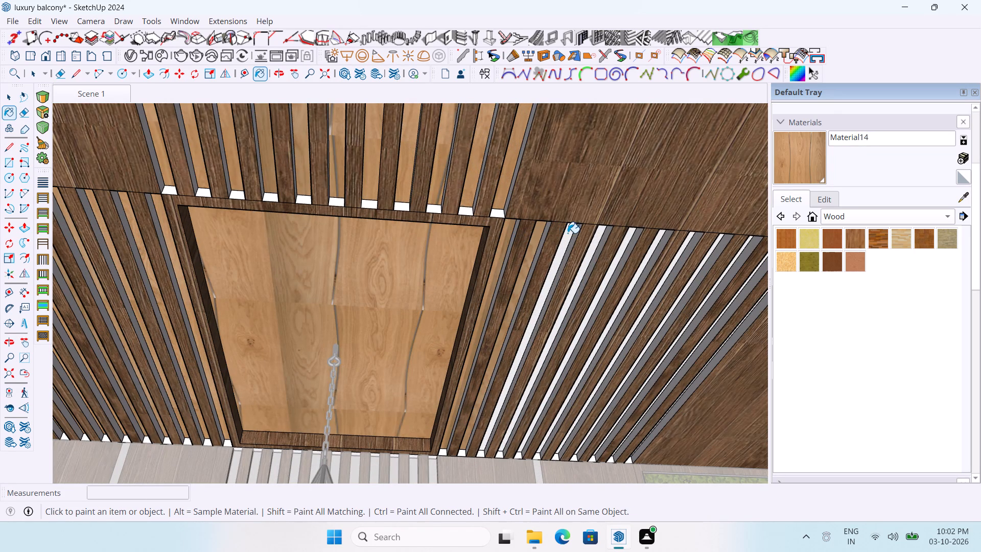
pyautogui.click(568, 233)
pyautogui.scroll(-3, 524, 233)
pyautogui.moveTo(630, 250); pyautogui.dragTo(562, 229, button='middle')
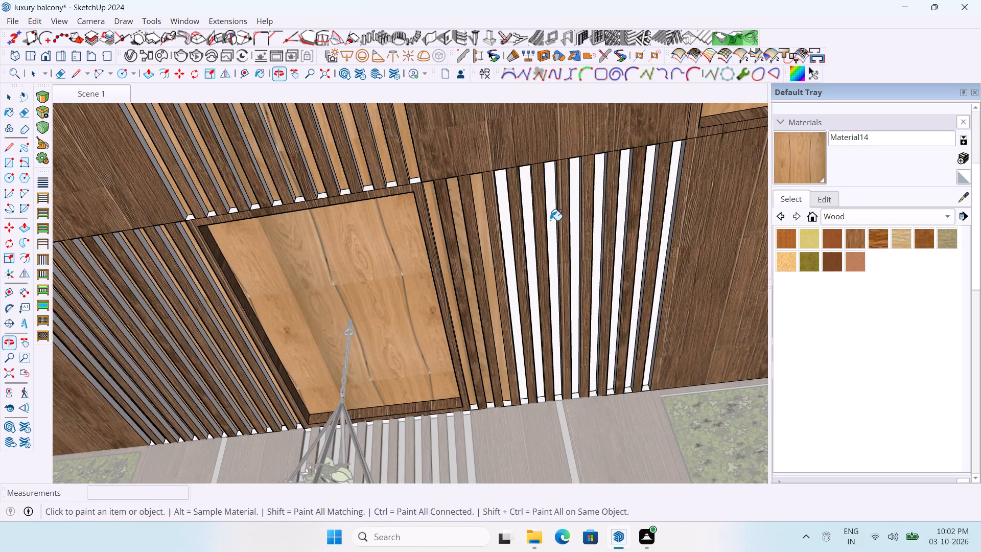
pyautogui.scroll(3, 490, 195)
pyautogui.click(502, 192)
pyautogui.click(538, 185)
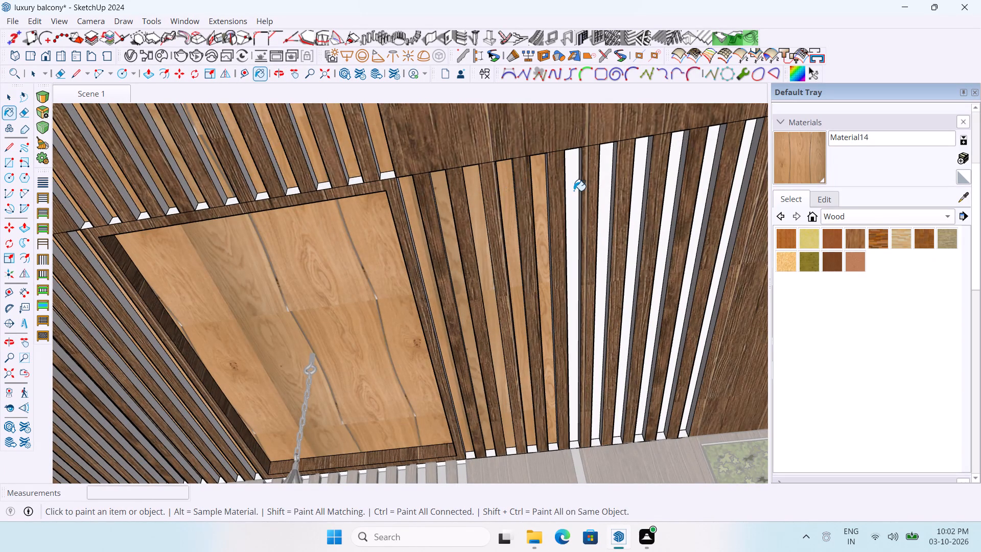
pyautogui.click(573, 191)
pyautogui.click(605, 189)
pyautogui.click(637, 188)
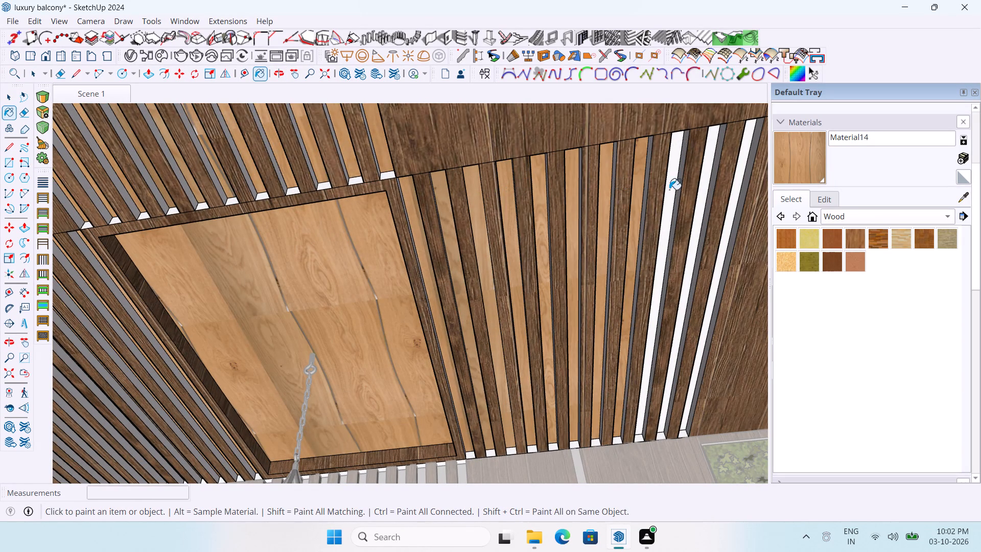
pyautogui.click(666, 188)
pyautogui.click(704, 182)
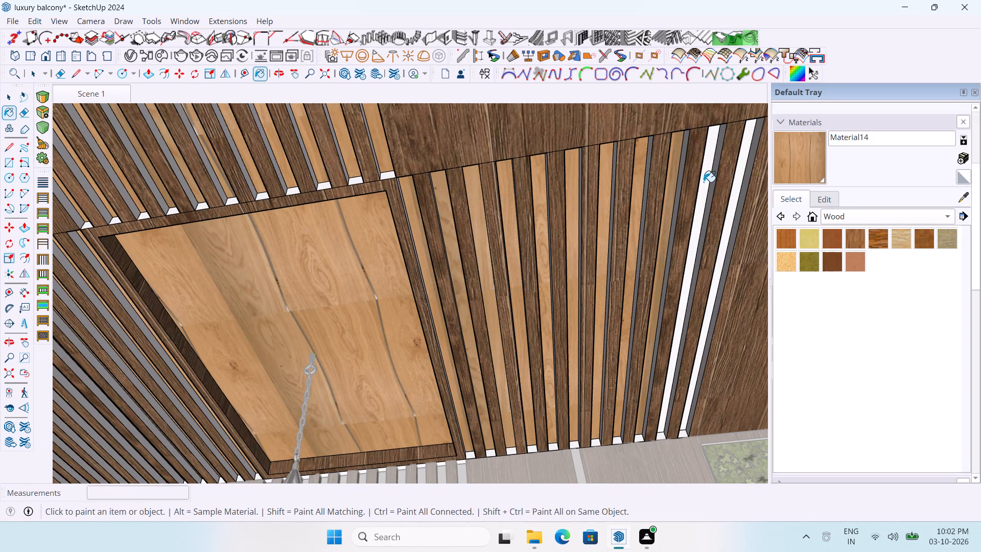
pyautogui.click(736, 187)
# Exit editing of the ceiling group and return to the full balcony model.
pyautogui.scroll(-5, 335, 278)
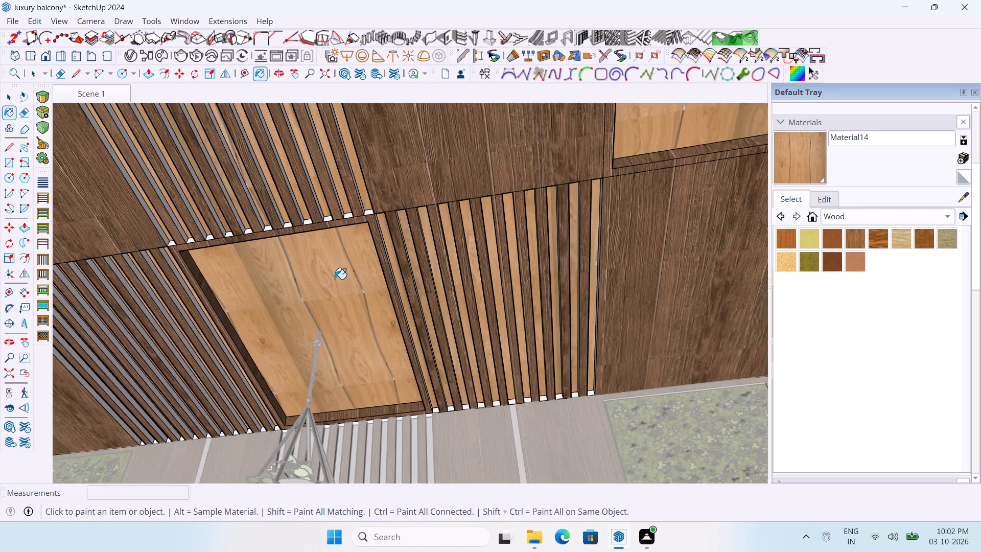
pyautogui.scroll(-13, 335, 279)
pyautogui.press('space')
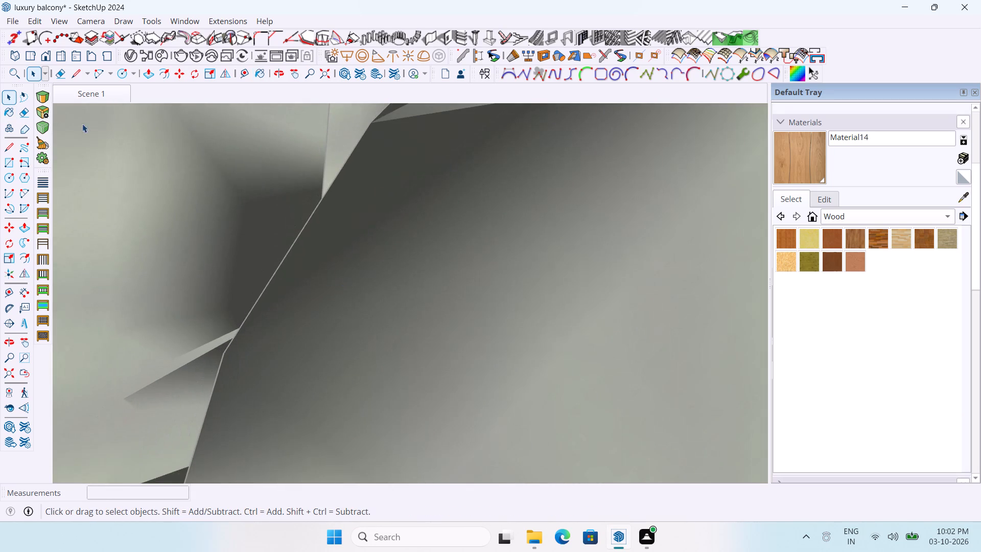
pyautogui.click(87, 101)
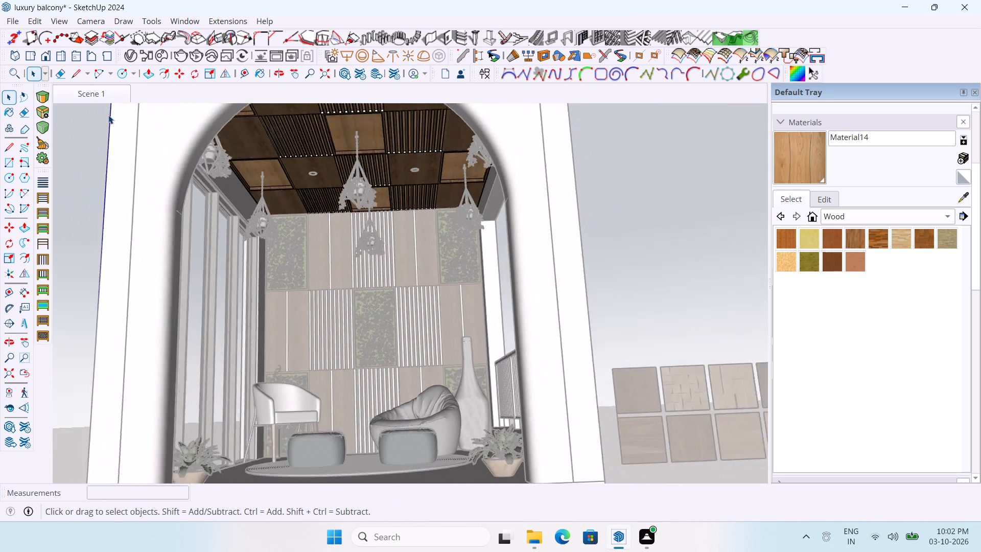
pyautogui.click(597, 269)
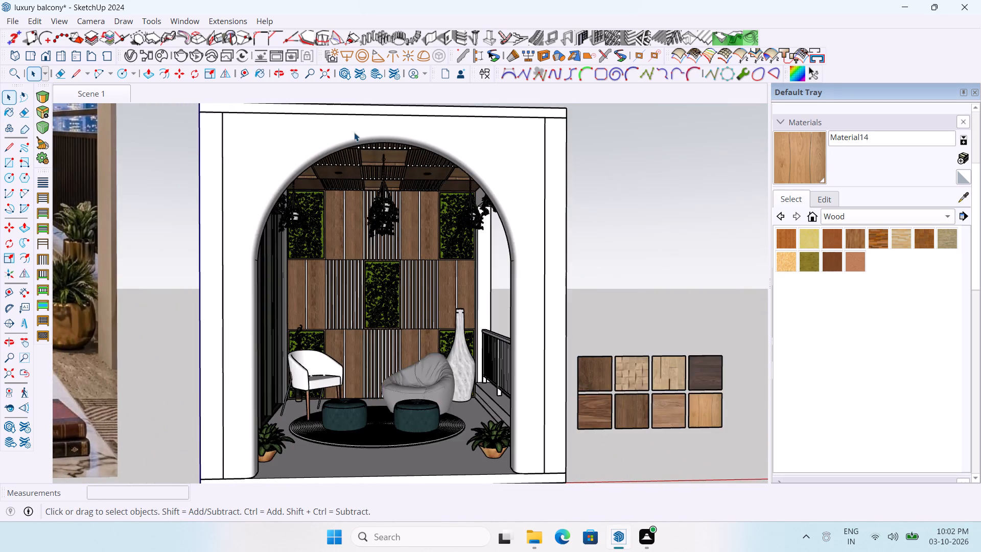
# Sample Material12 from a dark ceiling panel and paint the white end faces between the ceiling slats with it.
pyautogui.scroll(7, 354, 132)
pyautogui.moveTo(348, 157); pyautogui.dragTo(329, 95, button='middle')
pyautogui.scroll(4, 341, 170)
pyautogui.scroll(3, 375, 202)
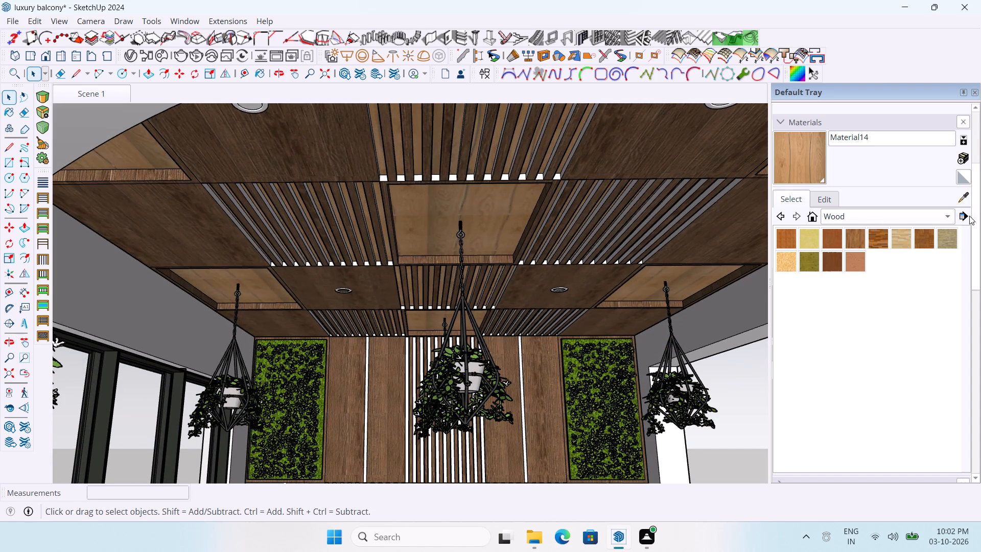
pyautogui.click(965, 199)
pyautogui.click(631, 148)
pyautogui.scroll(4, 416, 168)
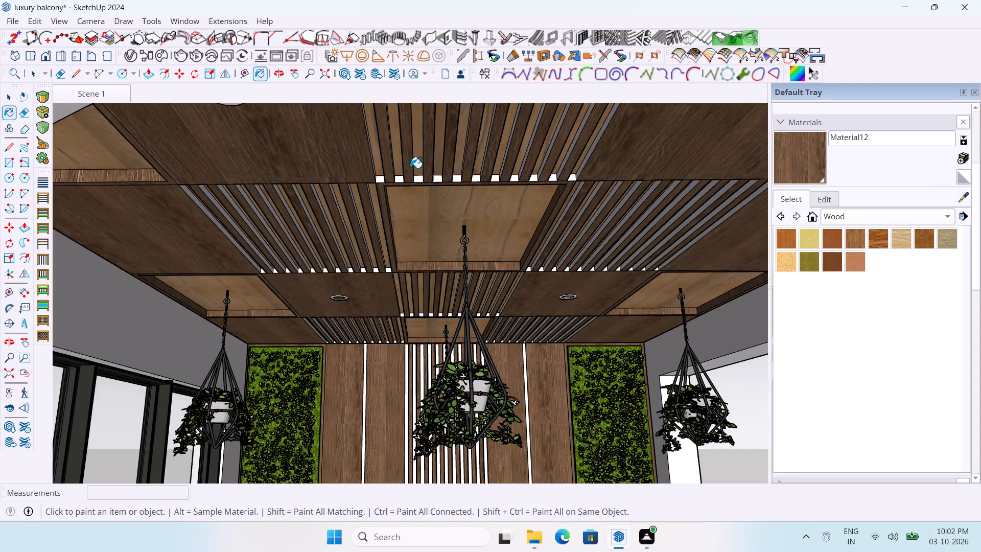
pyautogui.scroll(4, 410, 168)
pyautogui.scroll(5, 369, 181)
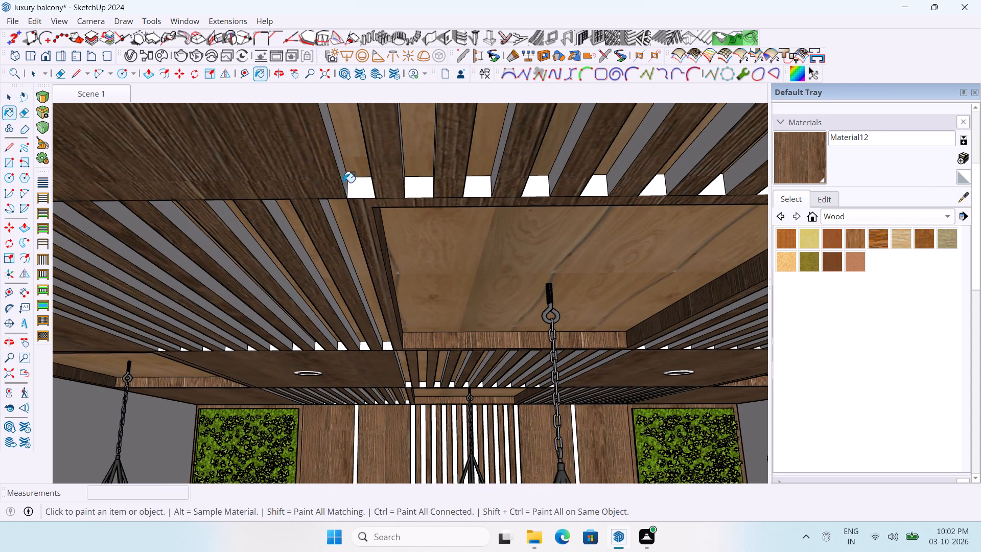
pyautogui.click(355, 189)
pyautogui.scroll(-4, 399, 191)
pyautogui.click(399, 191)
pyautogui.scroll(-11, 357, 205)
# Examine the painted ceiling panels, the balcony exterior and the gaps in the back wall's panelling.
pyautogui.moveTo(396, 308); pyautogui.dragTo(392, 195, button='middle')
pyautogui.scroll(-4, 353, 217)
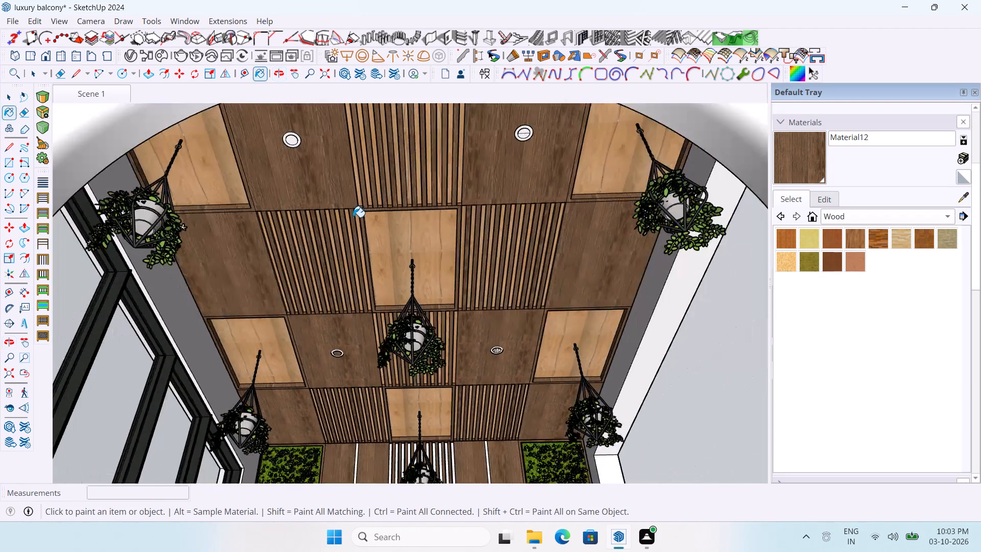
pyautogui.moveTo(361, 233); pyautogui.dragTo(313, 238, button='middle')
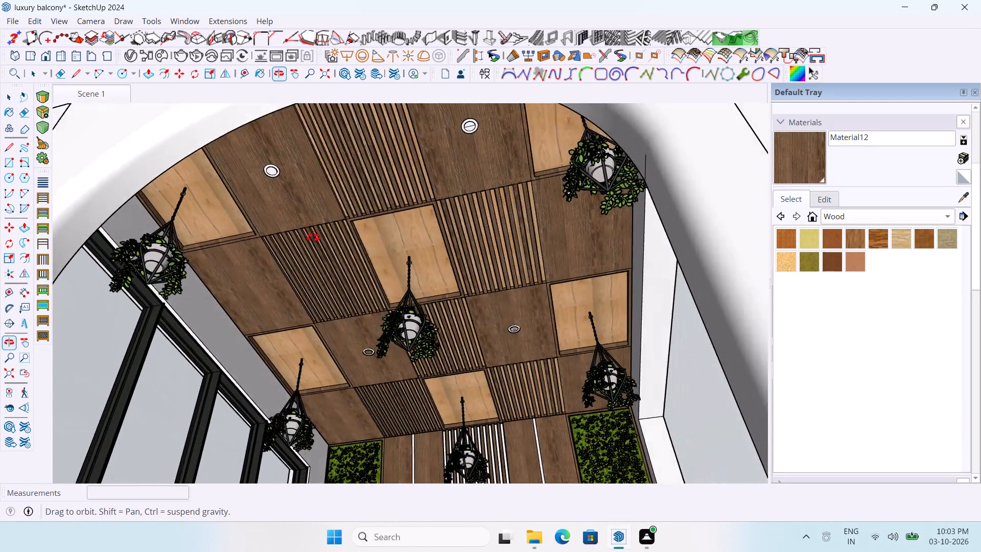
pyautogui.moveTo(313, 238); pyautogui.dragTo(268, 260, button='middle')
pyautogui.scroll(-5, 303, 268)
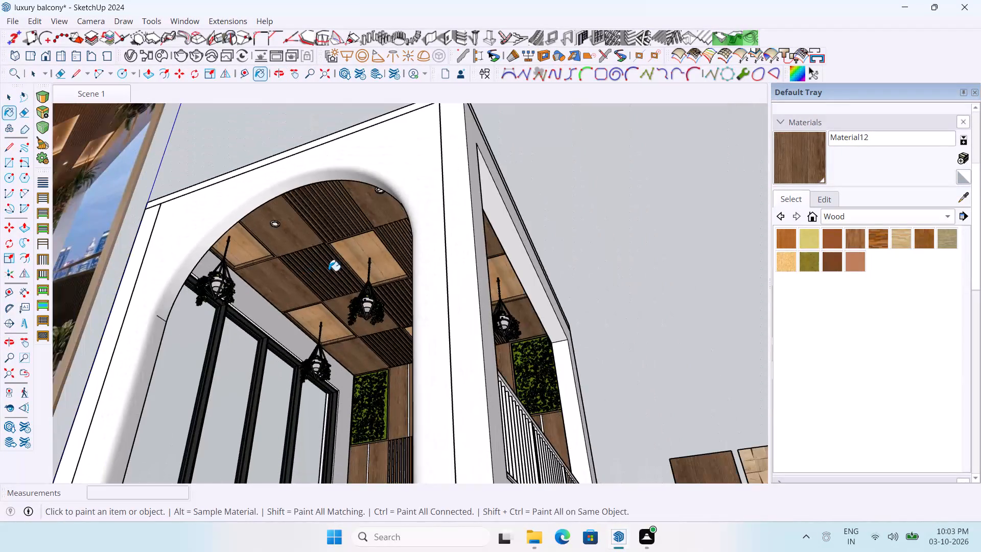
pyautogui.press('space')
pyautogui.click(629, 250)
pyautogui.scroll(-4, 619, 248)
pyautogui.moveTo(612, 250); pyautogui.dragTo(593, 339, button='middle')
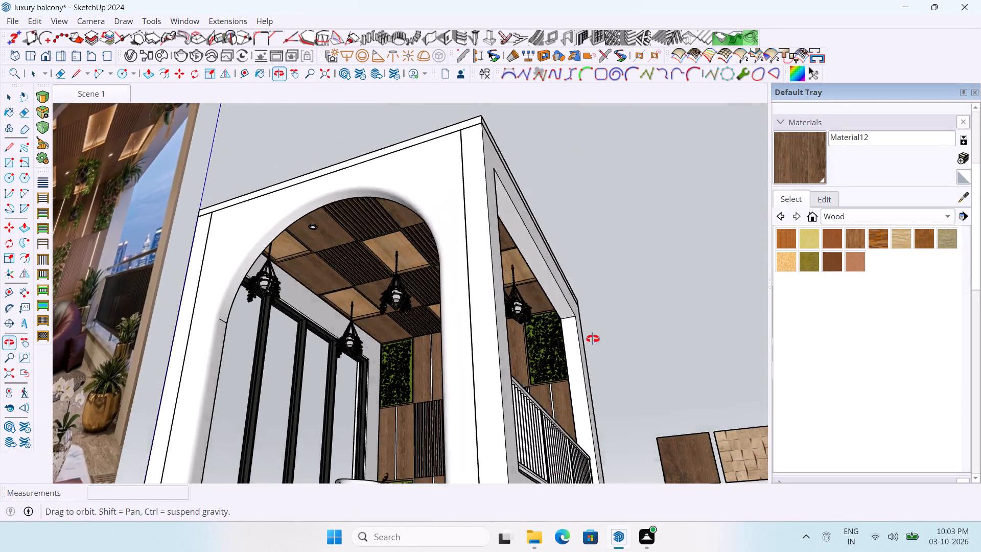
pyautogui.moveTo(593, 339); pyautogui.dragTo(600, 411, button='middle')
pyautogui.scroll(4, 488, 174)
pyautogui.scroll(-4, 486, 177)
pyautogui.moveTo(357, 301); pyautogui.dragTo(379, 311, button='middle')
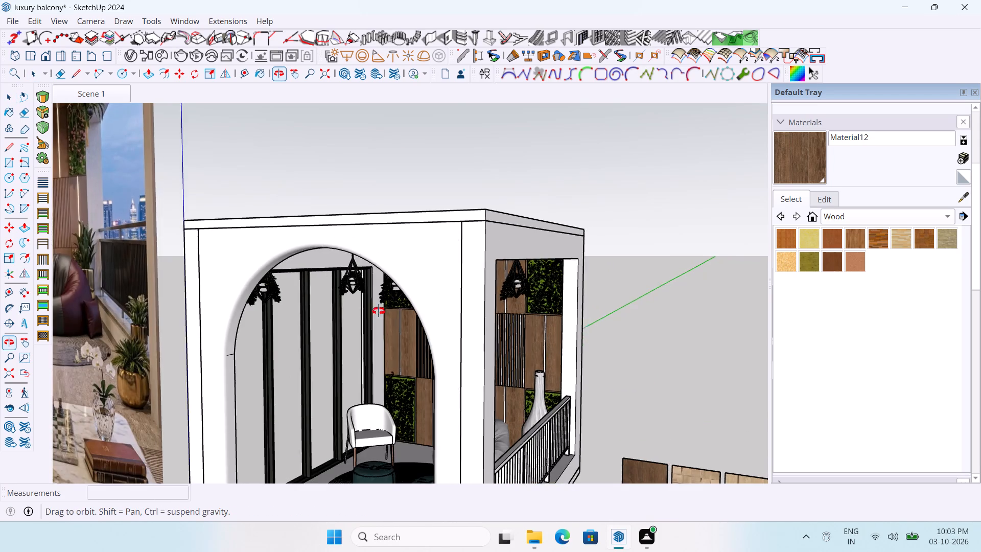
pyautogui.moveTo(379, 311); pyautogui.dragTo(493, 350, button='middle')
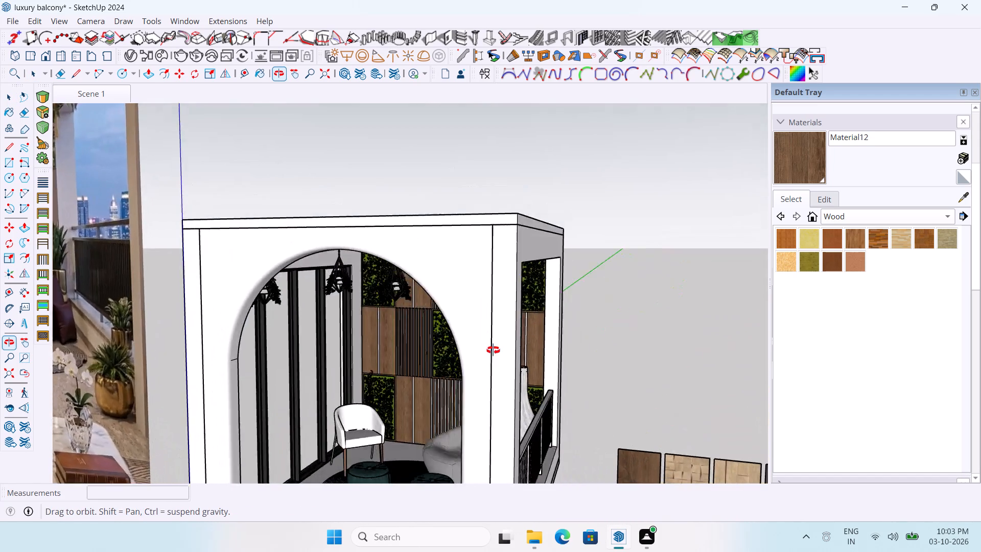
pyautogui.moveTo(493, 350); pyautogui.dragTo(474, 284, button='middle')
pyautogui.scroll(12, 387, 367)
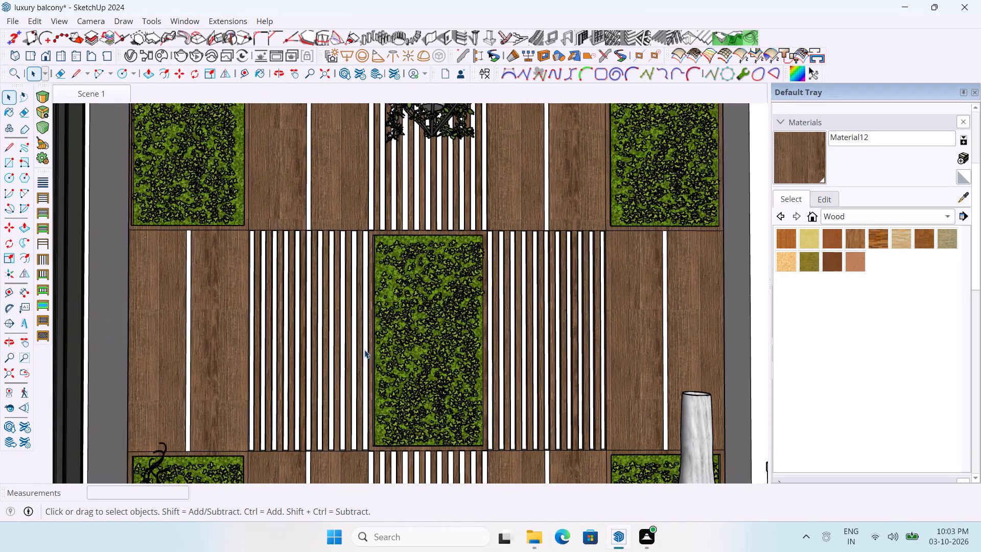
pyautogui.scroll(-2, 364, 350)
pyautogui.scroll(-9, 279, 341)
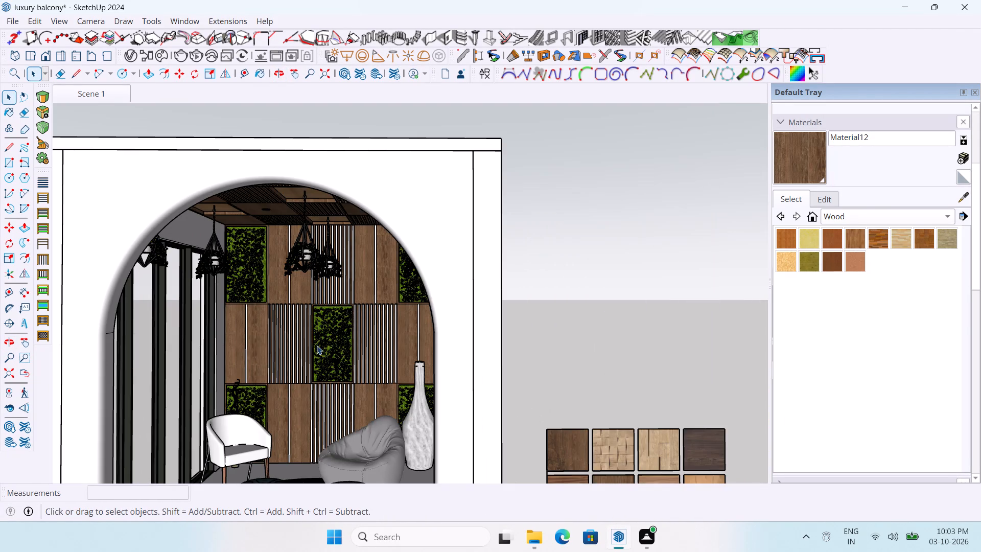
# Sample Material14 from the light wood swatch beside the balcony and paint the white gaps of the back wall panelling with it.
pyautogui.click(966, 197)
pyautogui.scroll(-3, 574, 342)
pyautogui.click(673, 449)
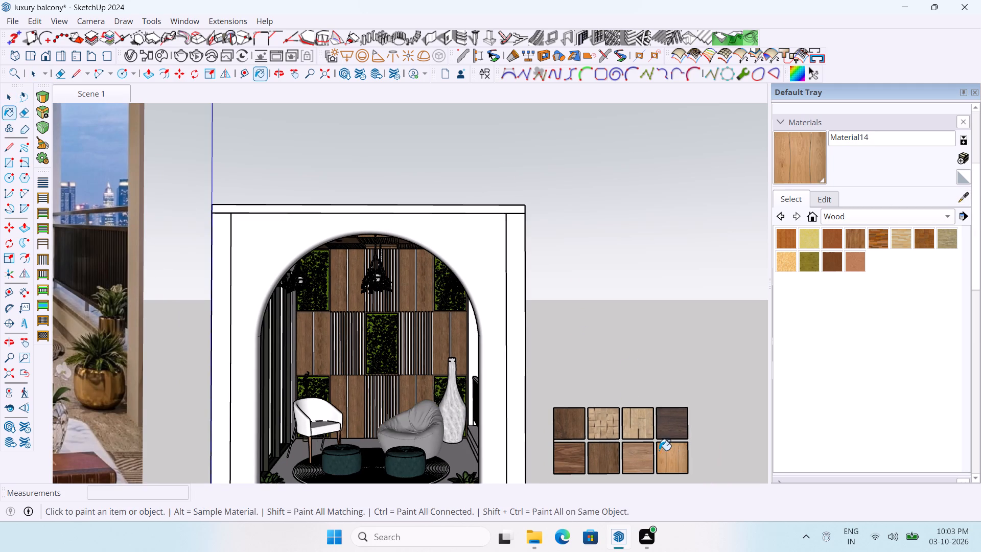
pyautogui.scroll(3, 291, 366)
pyautogui.scroll(13, 344, 337)
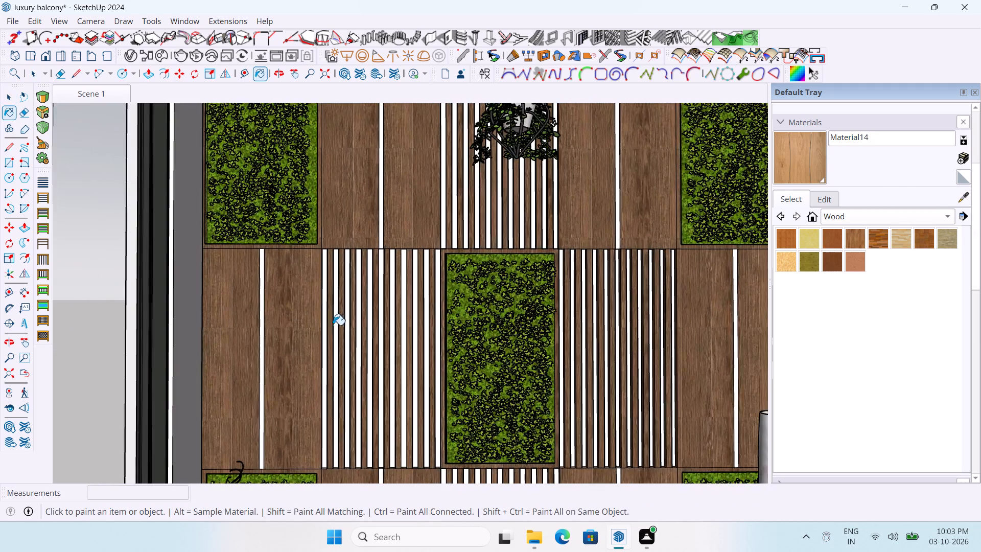
pyautogui.scroll(8, 333, 319)
pyautogui.click(318, 298)
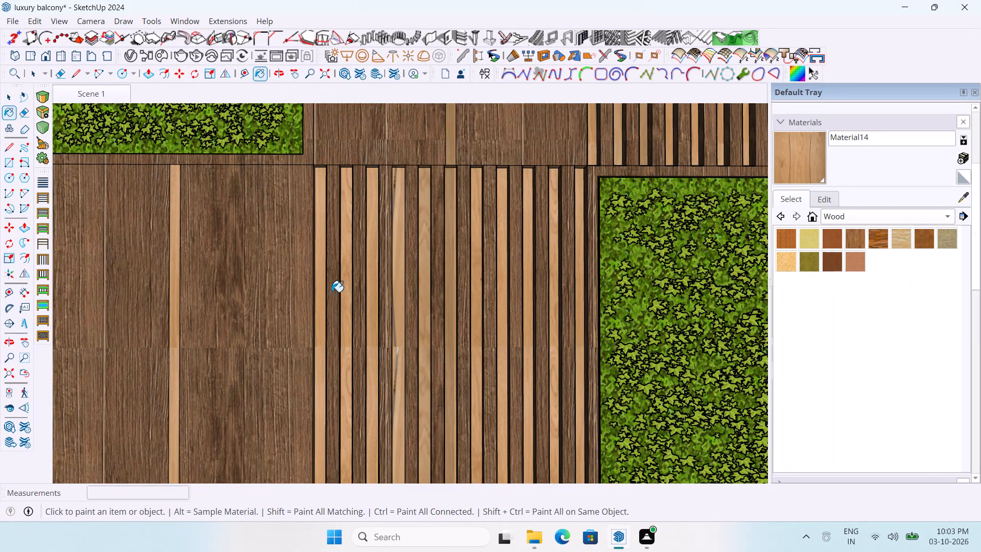
pyautogui.scroll(-15, 331, 292)
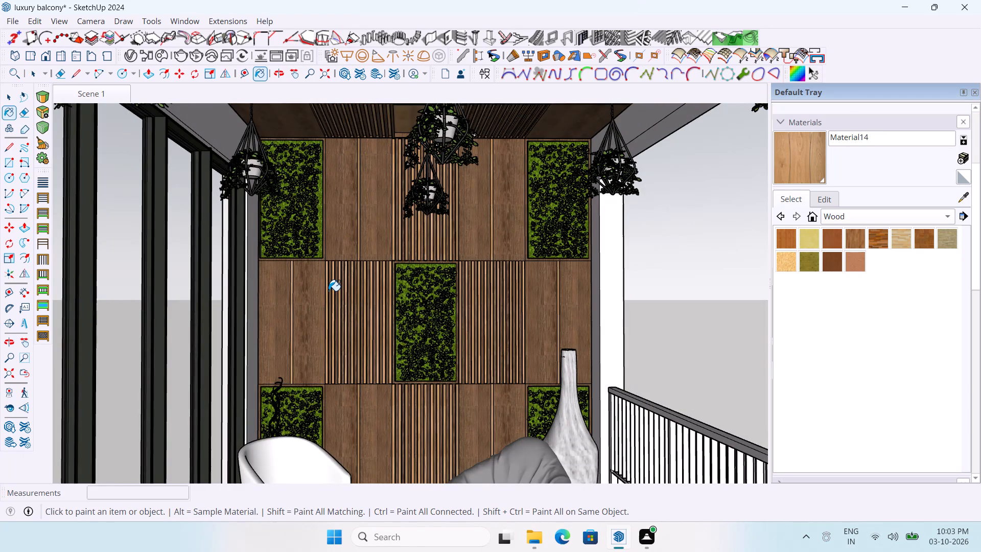
# Undo the Material14 fill on the back wall panelling gaps.
pyautogui.hotkey('ctrl', 'z')
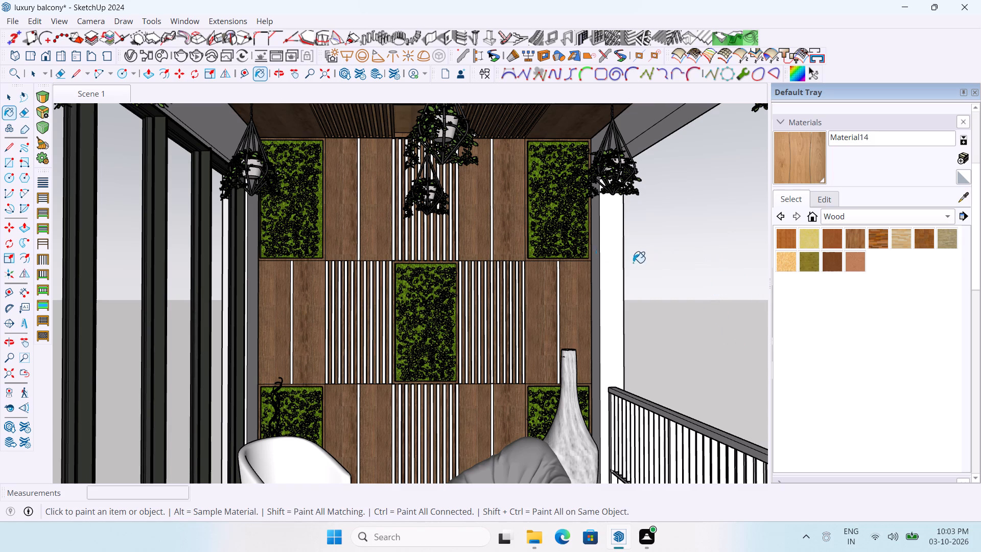
# Open the back wall group and paint the white gaps of the middle row's left slatted panel with Material14.
pyautogui.scroll(2, 543, 279)
pyautogui.scroll(3, 281, 262)
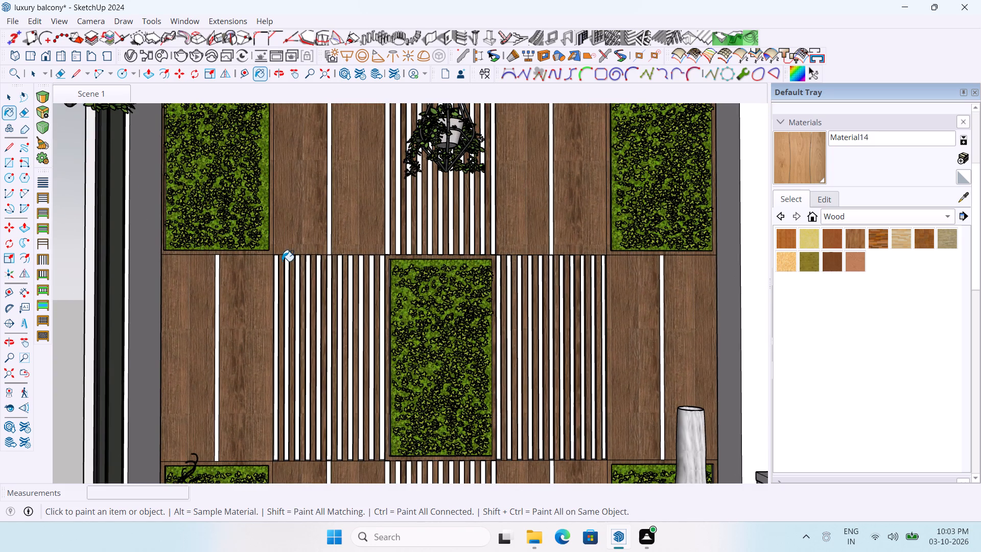
pyautogui.press('space')
pyautogui.doubleClick(301, 241)
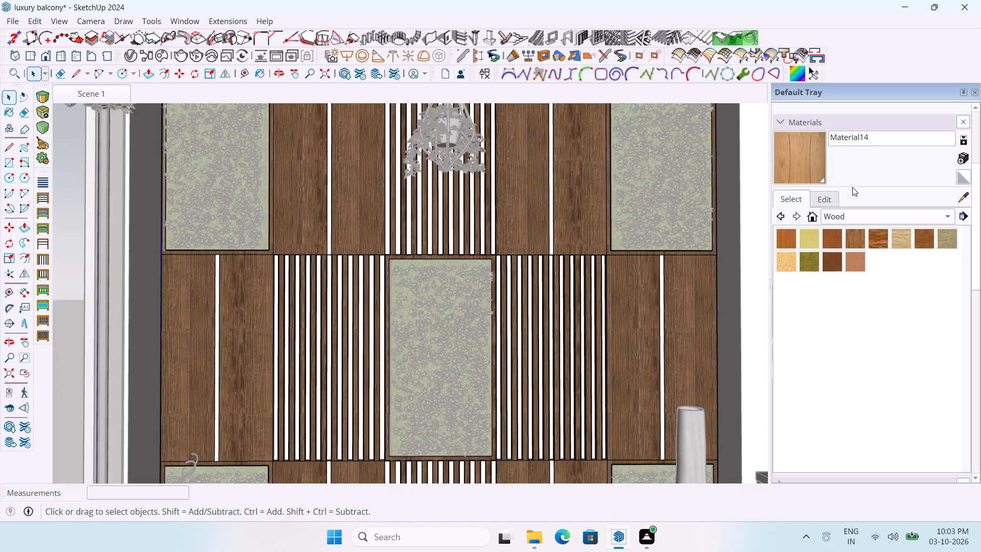
pyautogui.click(808, 165)
pyautogui.scroll(3, 335, 287)
pyautogui.scroll(3, 276, 269)
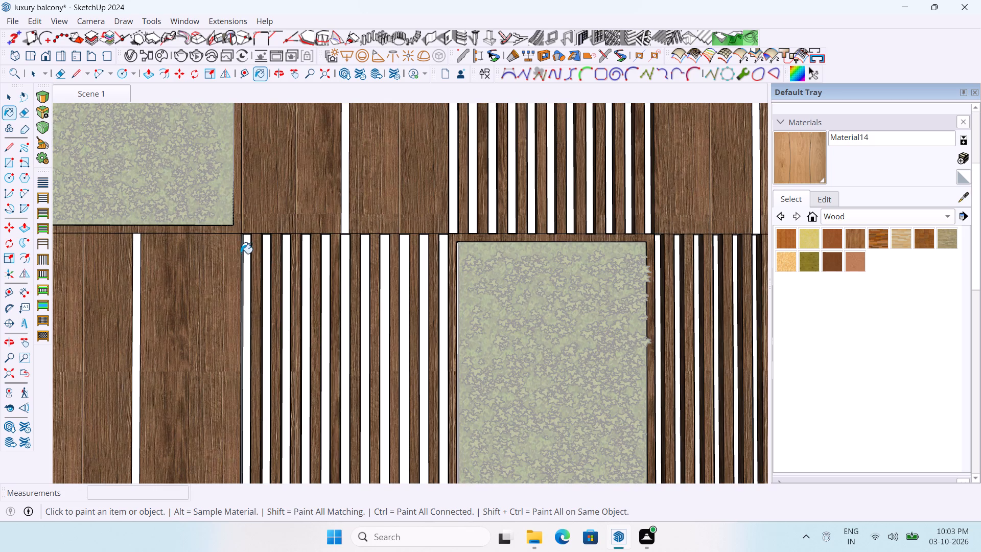
pyautogui.click(246, 252)
pyautogui.scroll(3, 246, 252)
pyautogui.click(274, 246)
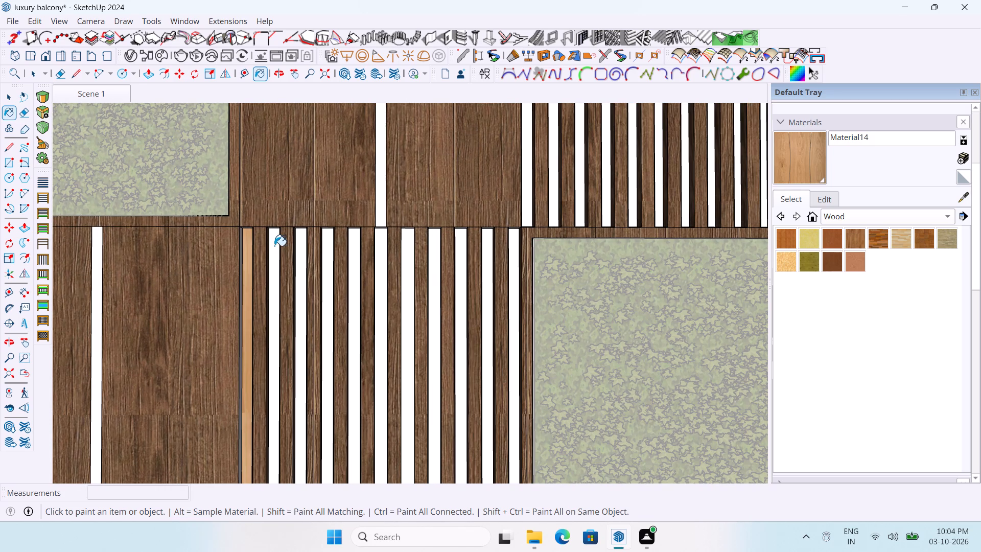
pyautogui.click(295, 246)
pyautogui.click(300, 246)
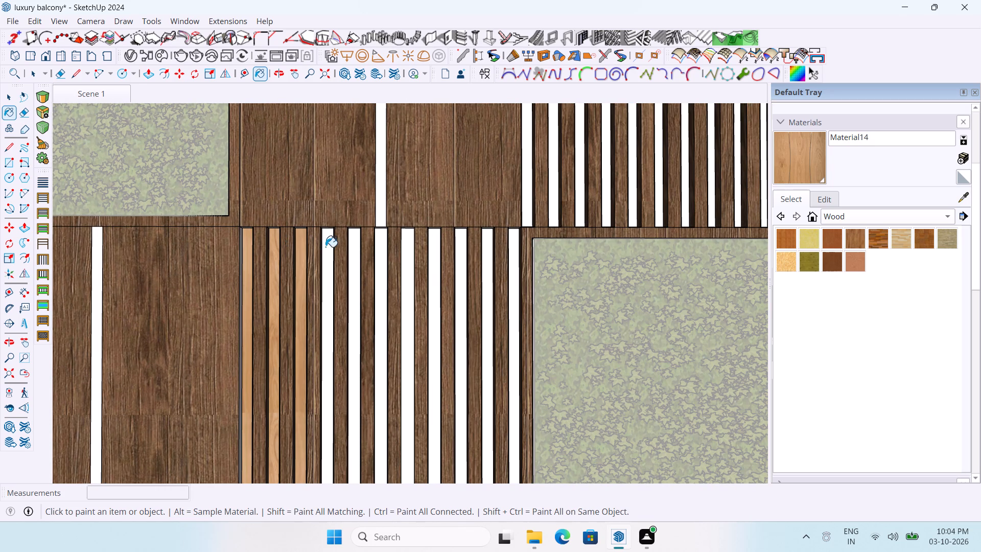
pyautogui.click(325, 247)
pyautogui.click(354, 244)
pyautogui.click(382, 244)
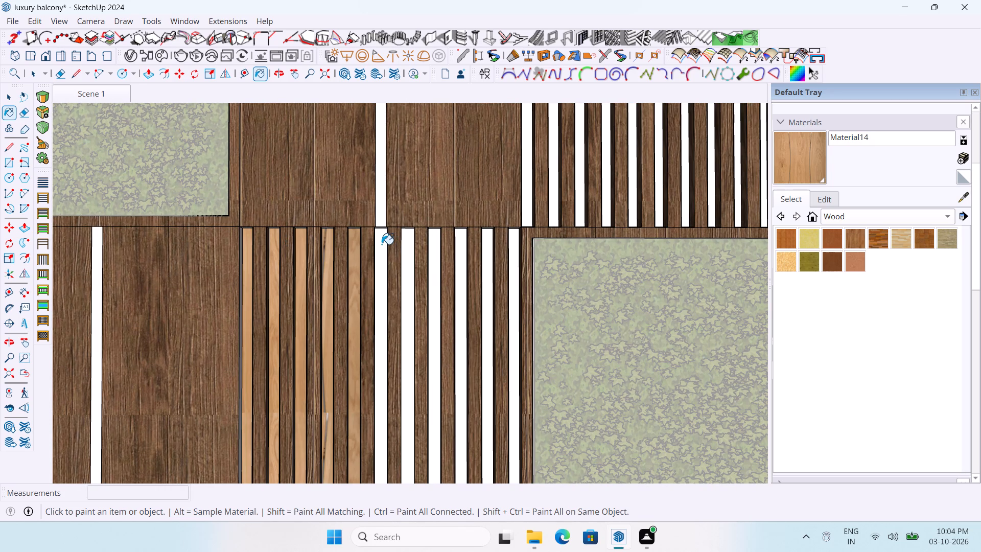
pyautogui.click(404, 246)
pyautogui.click(435, 246)
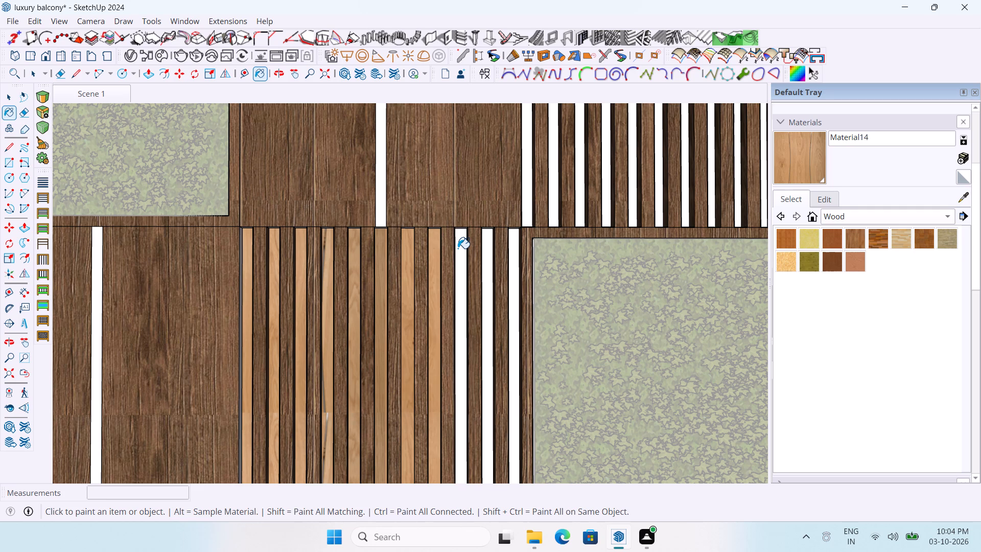
pyautogui.click(458, 248)
pyautogui.click(489, 247)
pyautogui.click(512, 246)
# Paint the white gaps of the slatted panel above the central green panel with Material14.
pyautogui.scroll(-4, 325, 248)
pyautogui.scroll(2, 465, 198)
pyautogui.click(464, 197)
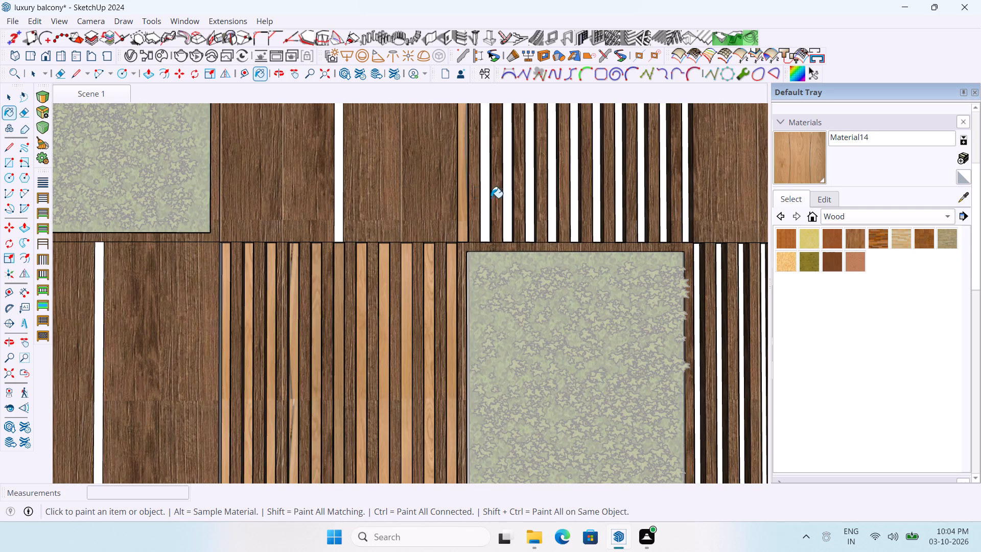
pyautogui.click(484, 198)
pyautogui.click(507, 198)
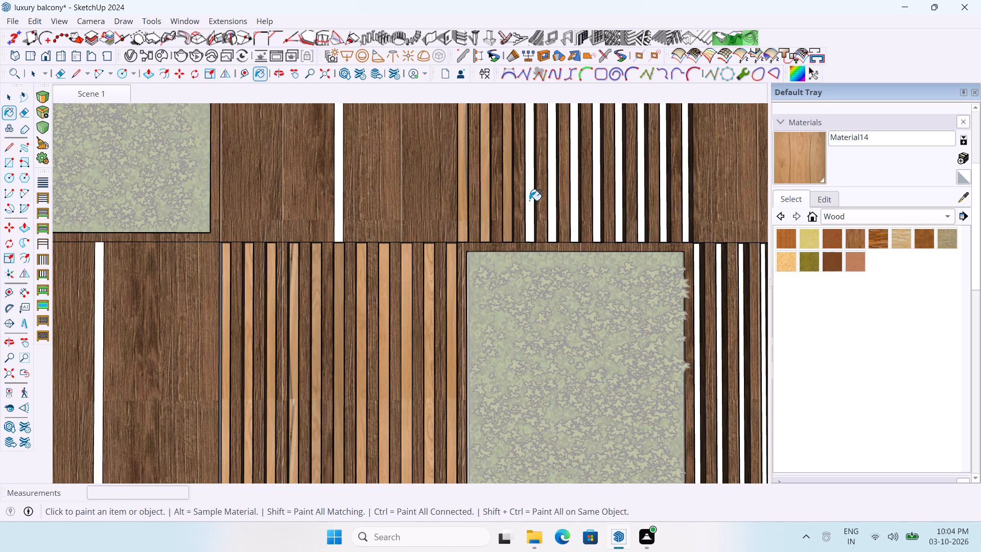
pyautogui.click(529, 200)
pyautogui.click(553, 204)
pyautogui.click(574, 208)
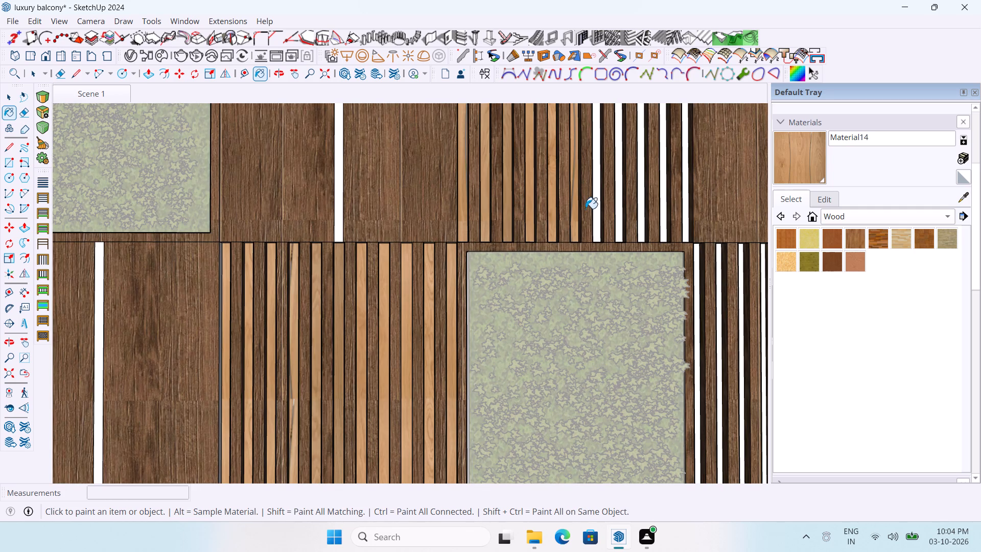
pyautogui.click(595, 210)
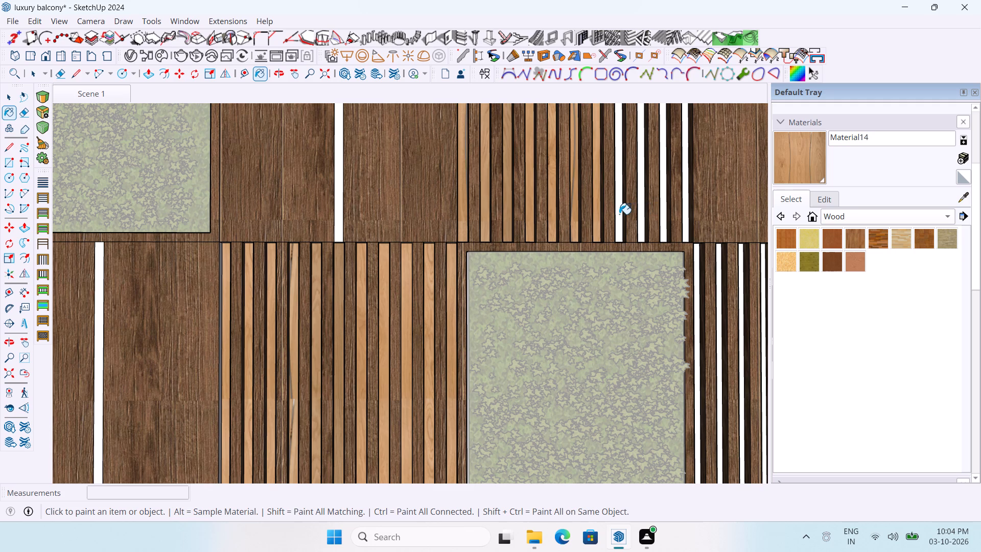
pyautogui.click(619, 214)
pyautogui.click(641, 216)
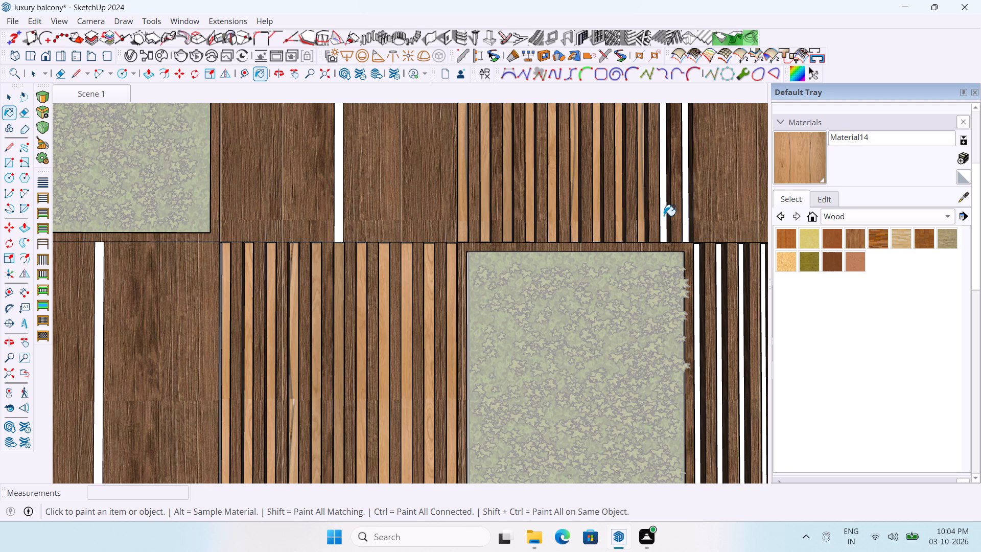
pyautogui.click(664, 216)
pyautogui.click(683, 216)
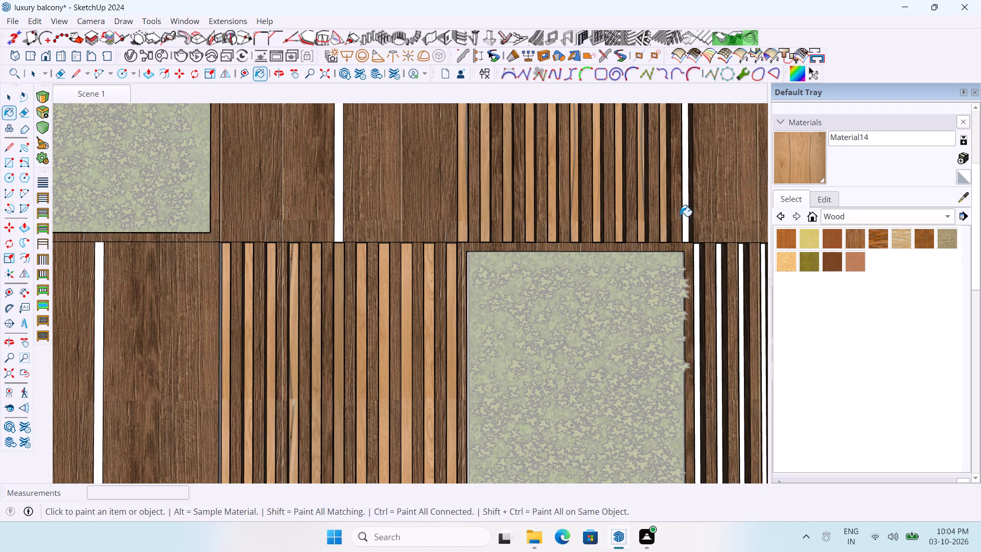
pyautogui.click(684, 216)
# Paint the white gaps of the slatted panel right of the central green panel with Material14.
pyautogui.scroll(-4, 187, 220)
pyautogui.scroll(-3, 276, 213)
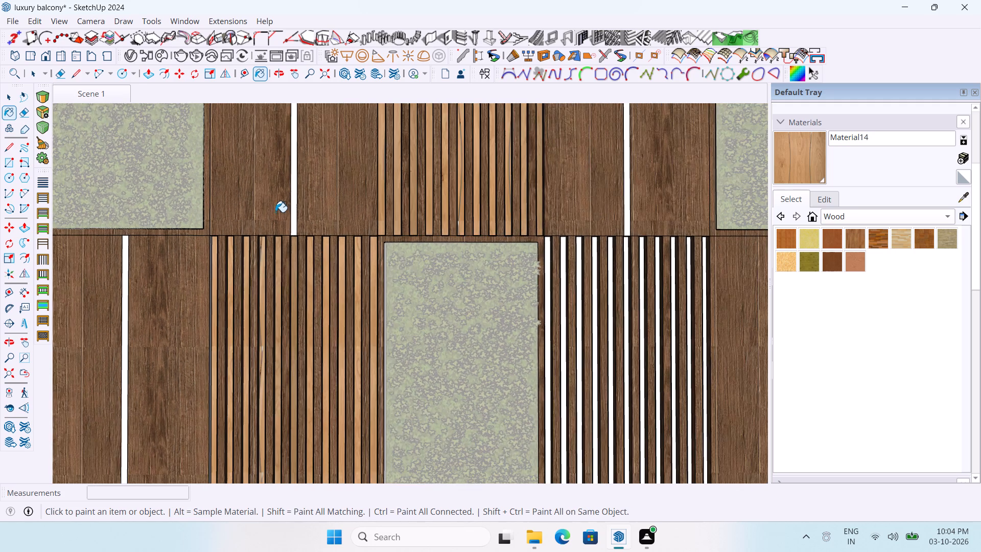
pyautogui.scroll(-1, 275, 212)
pyautogui.scroll(7, 517, 235)
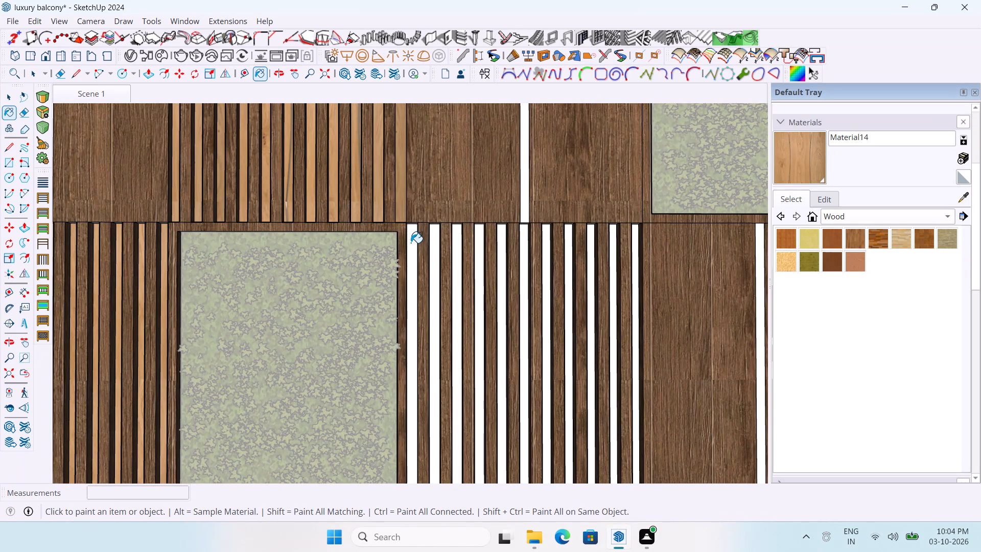
pyautogui.click(411, 243)
pyautogui.click(436, 241)
pyautogui.click(455, 242)
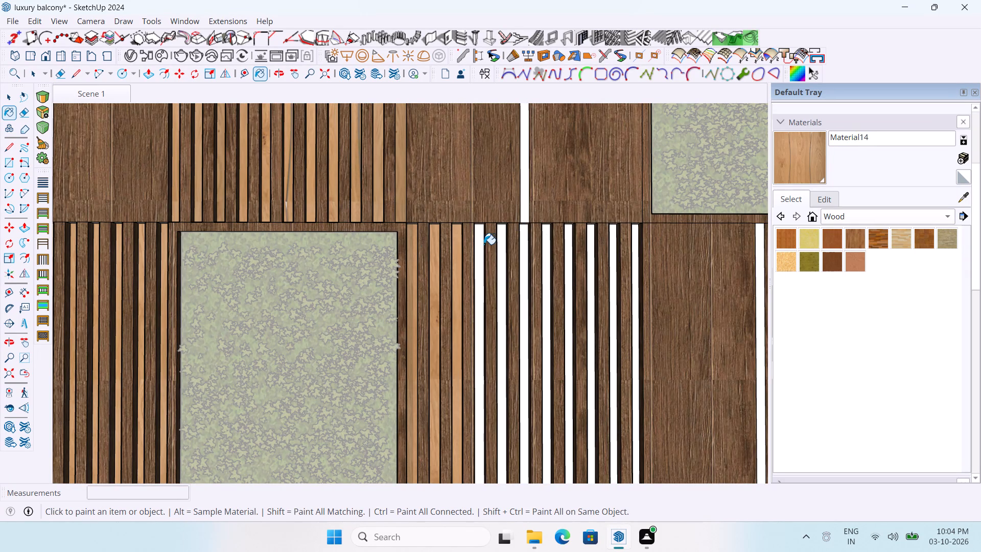
pyautogui.click(479, 244)
pyautogui.click(503, 247)
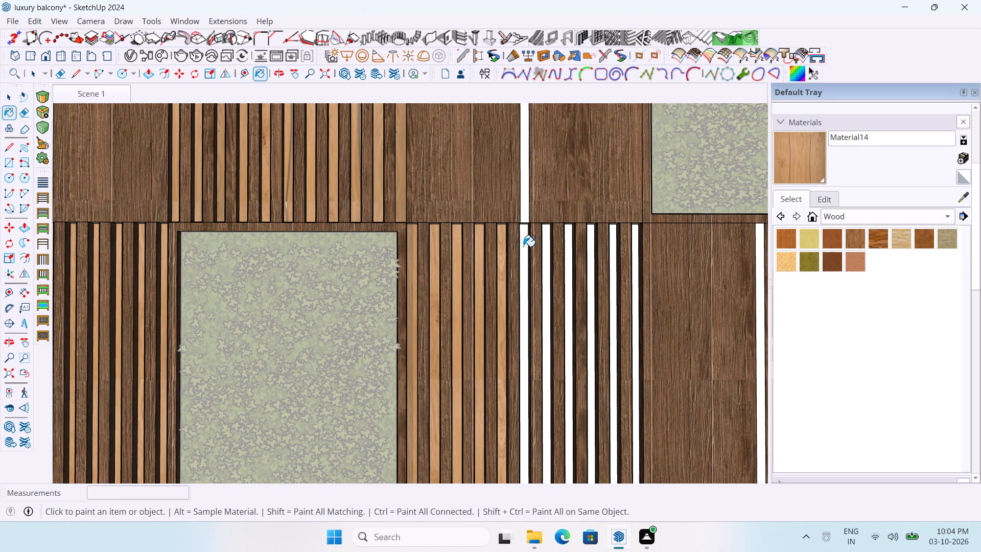
pyautogui.click(523, 246)
pyautogui.click(547, 249)
pyautogui.click(567, 248)
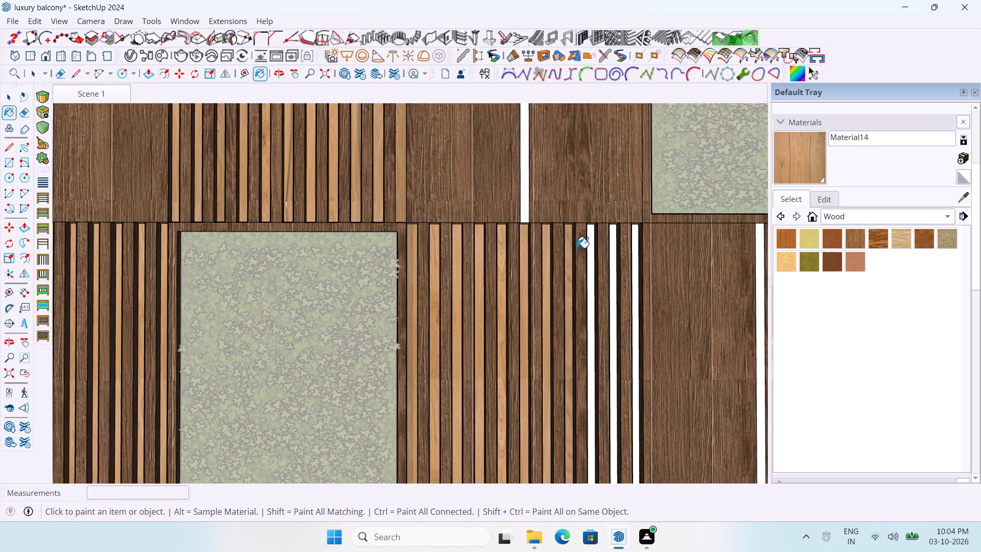
pyautogui.click(590, 248)
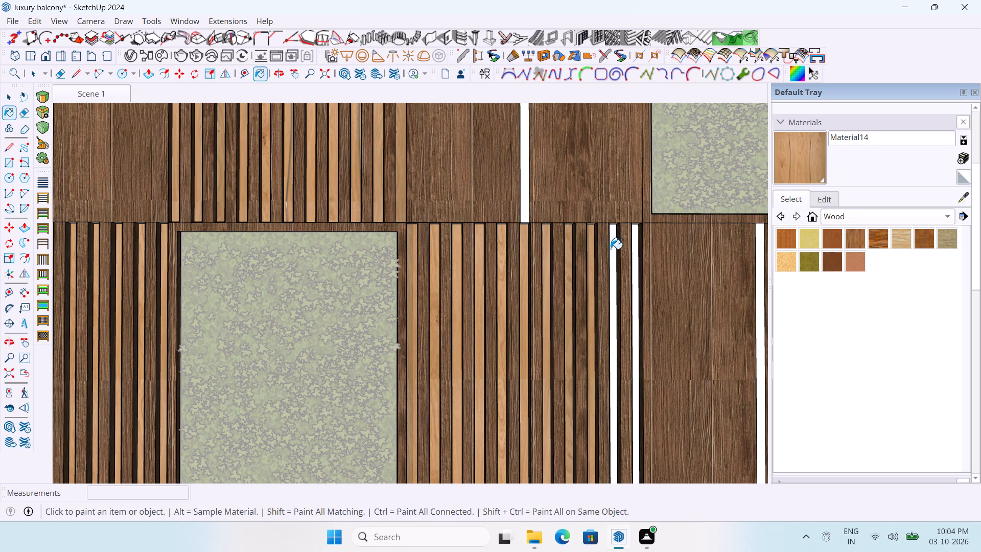
pyautogui.click(611, 249)
pyautogui.click(635, 250)
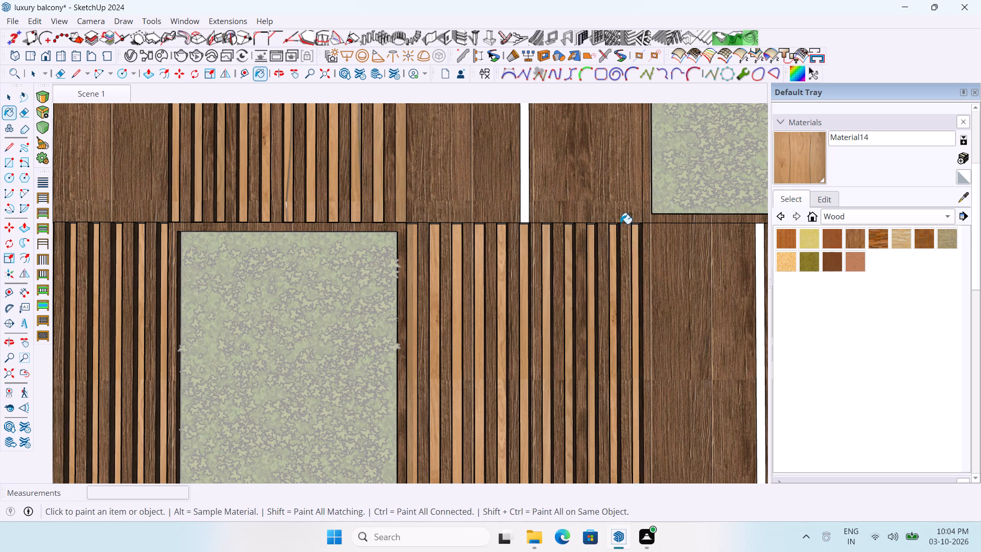
# Paint the white gaps of the slatted panel below the central green panel with Material14.
pyautogui.scroll(-15, 619, 224)
pyautogui.scroll(7, 521, 364)
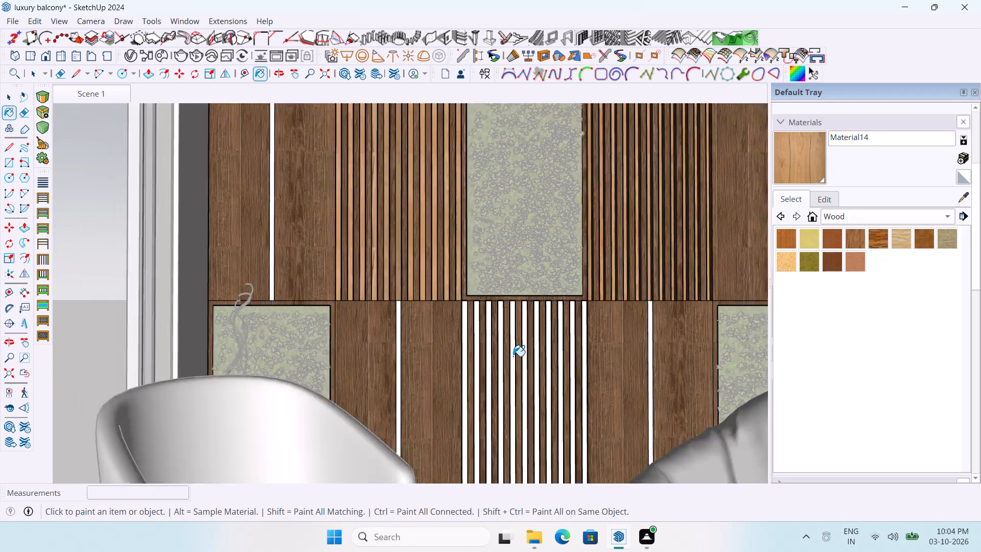
pyautogui.scroll(8, 513, 356)
pyautogui.click(438, 287)
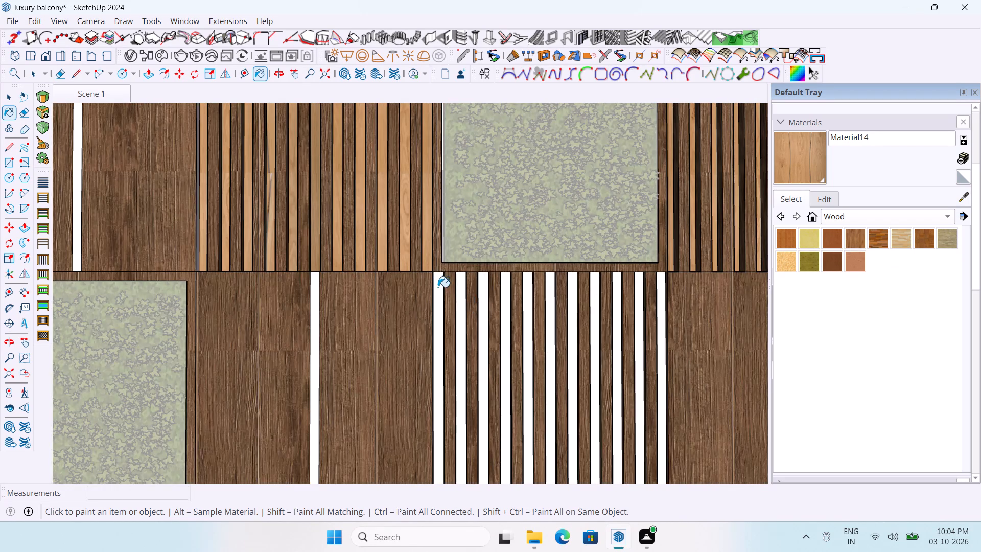
pyautogui.click(462, 284)
pyautogui.click(483, 283)
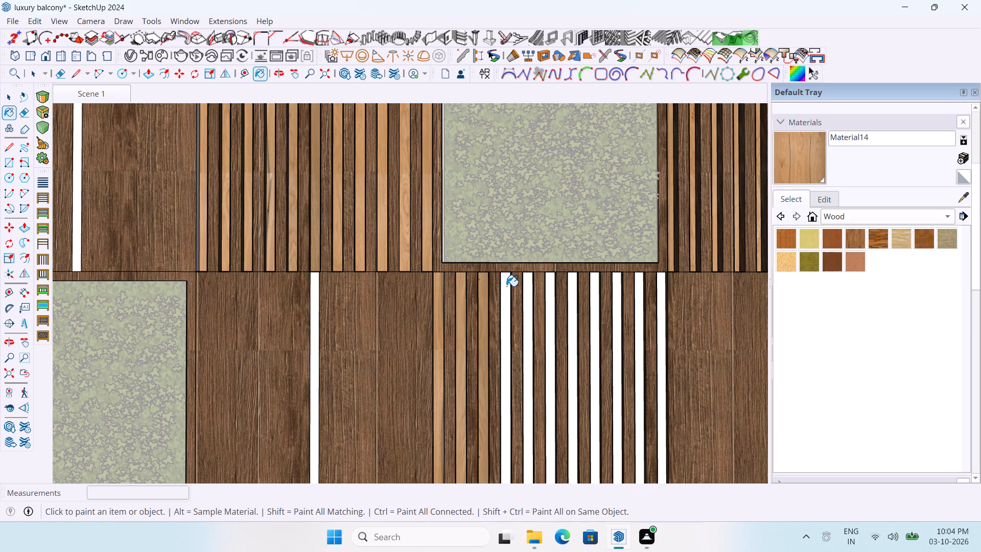
pyautogui.click(507, 286)
pyautogui.click(530, 297)
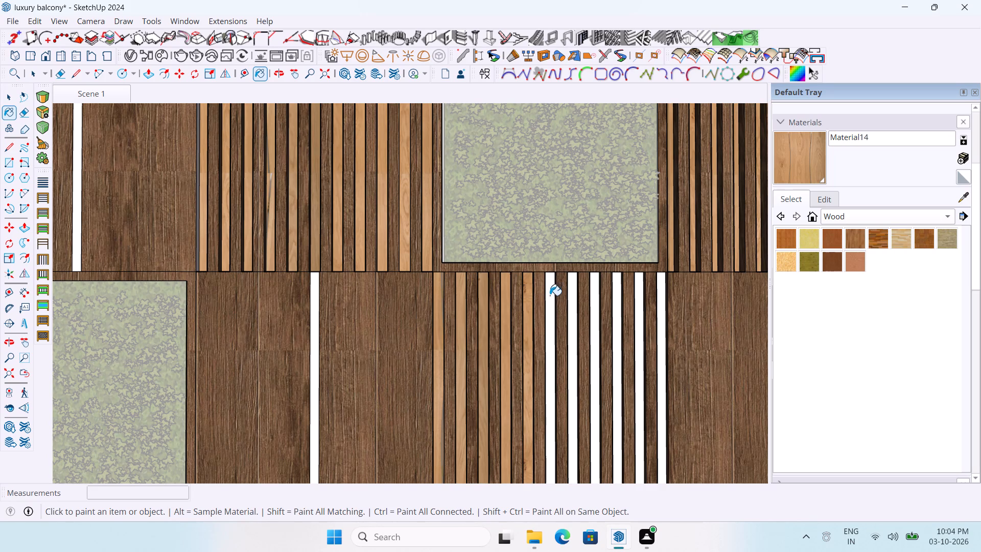
pyautogui.click(552, 295)
pyautogui.click(570, 287)
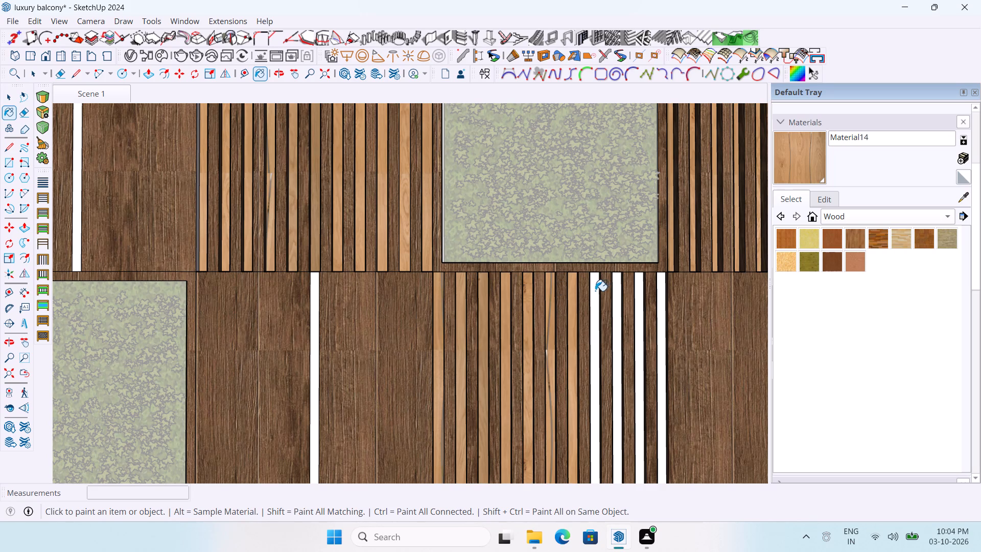
pyautogui.click(595, 291)
pyautogui.click(616, 290)
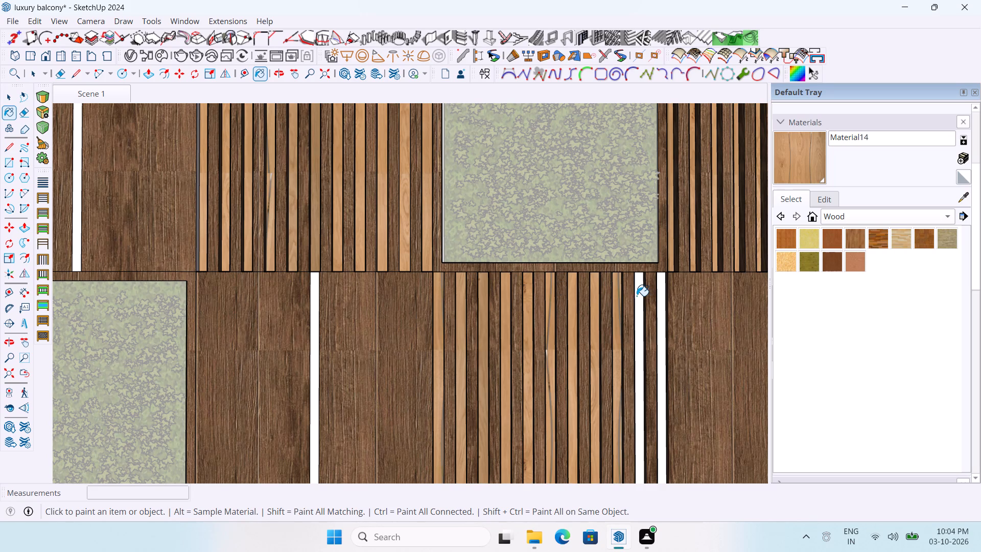
pyautogui.click(637, 296)
pyautogui.click(662, 290)
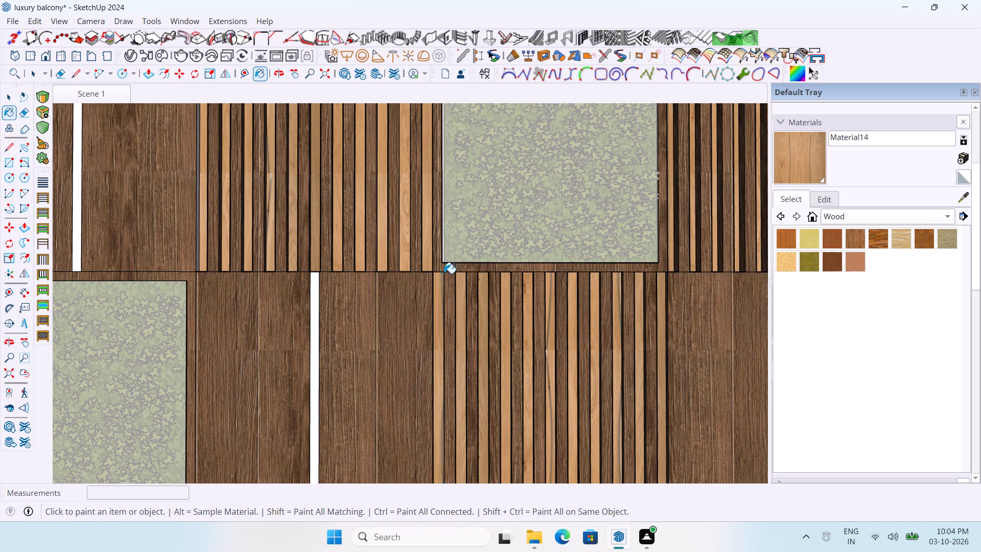
# Return to the Scene 1 view and exit editing of the back wall group.
pyautogui.scroll(-4, 443, 273)
pyautogui.moveTo(435, 275); pyautogui.dragTo(386, 272, button='middle')
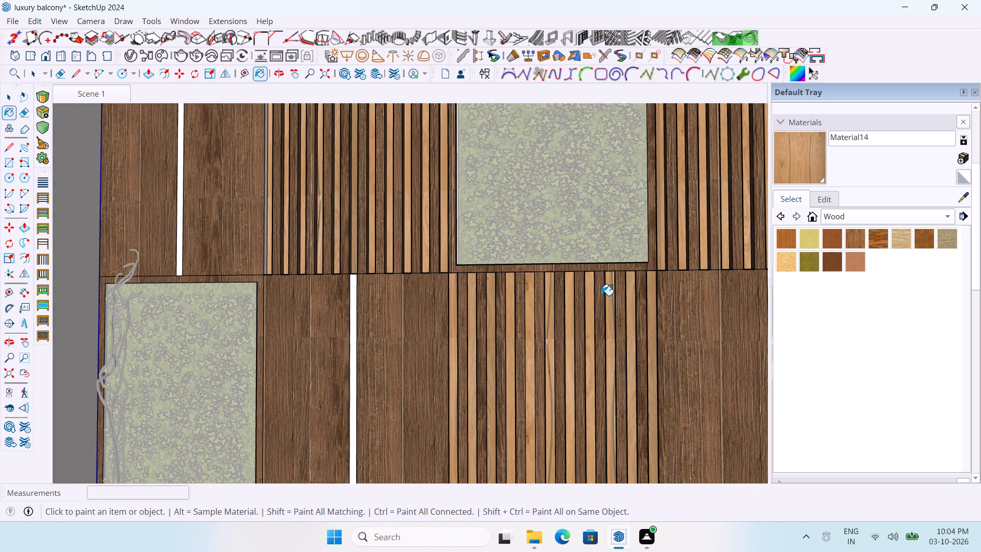
pyautogui.press('space')
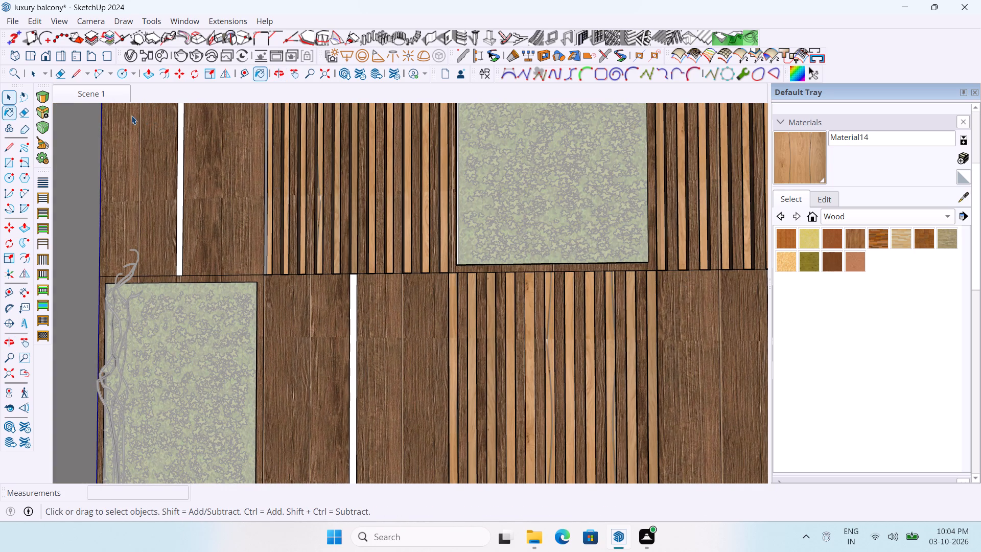
pyautogui.click(109, 100)
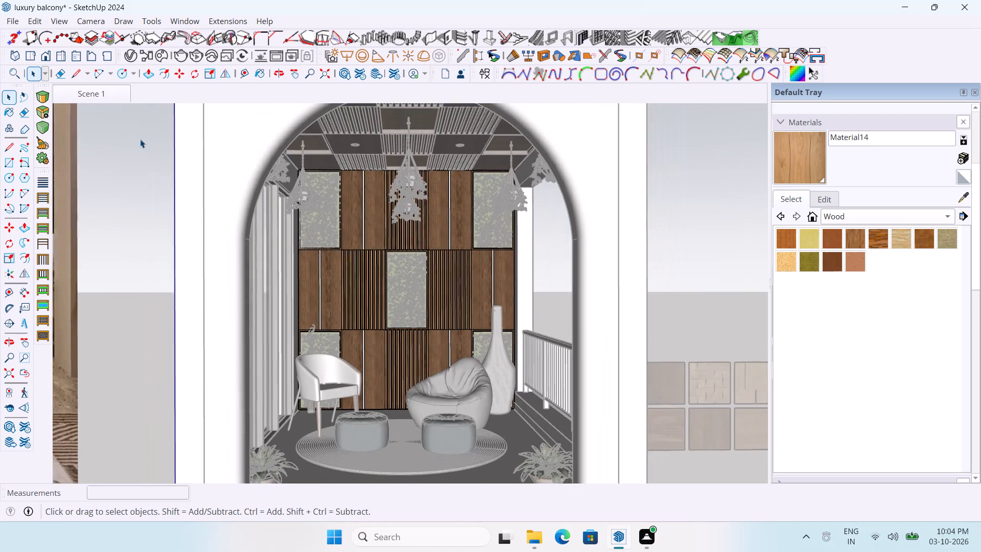
pyautogui.click(666, 291)
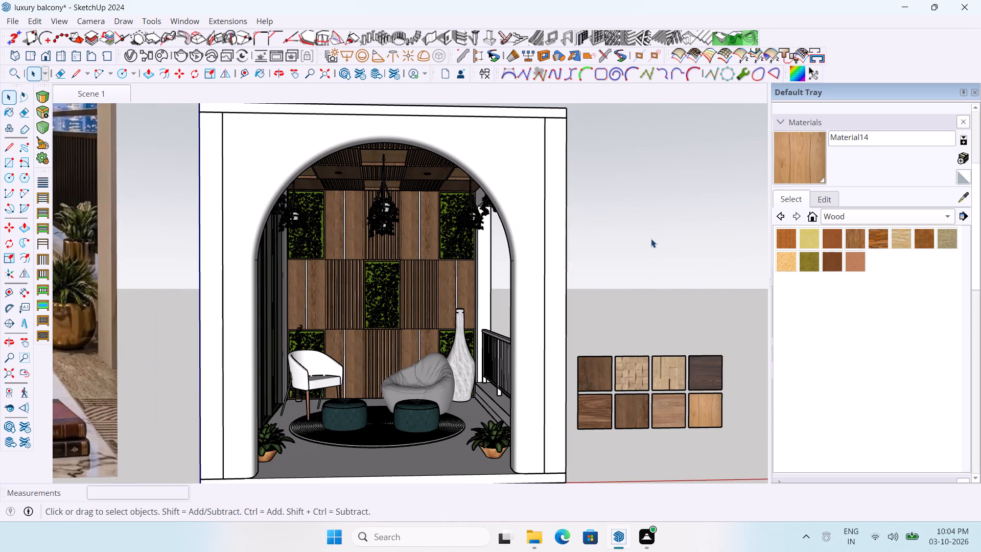
pyautogui.click(651, 239)
# Examine the balcony's back wall panels, ceiling, railing and glazed side from several angles.
pyautogui.moveTo(641, 255); pyautogui.dragTo(479, 214, button='middle')
pyautogui.scroll(2, 489, 214)
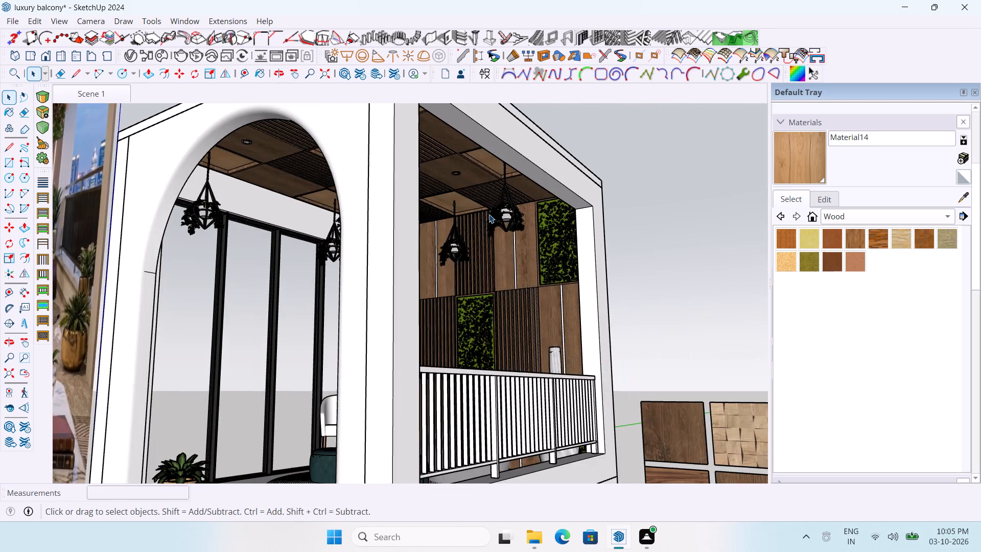
pyautogui.moveTo(491, 230); pyautogui.dragTo(539, 311, button='middle')
pyautogui.scroll(3, 503, 338)
pyautogui.moveTo(538, 364); pyautogui.dragTo(570, 371, button='middle')
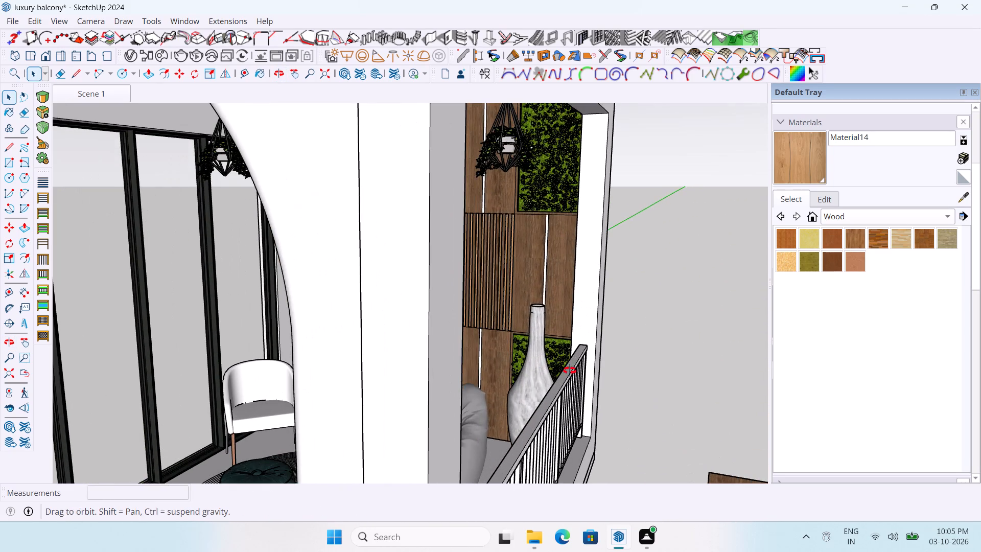
pyautogui.moveTo(570, 371); pyautogui.dragTo(787, 376, button='middle')
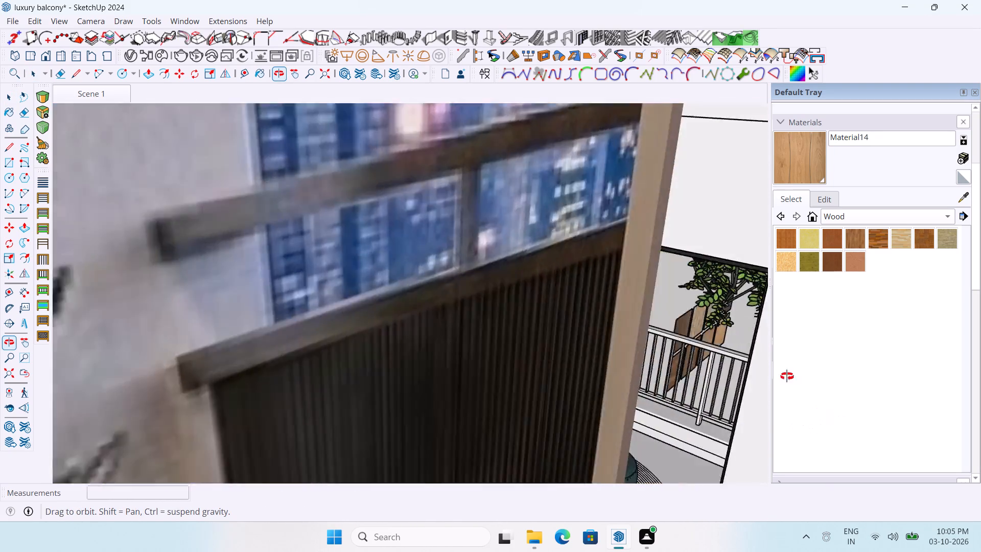
pyautogui.moveTo(787, 376); pyautogui.dragTo(595, 360, button='middle')
pyautogui.scroll(-3, 571, 339)
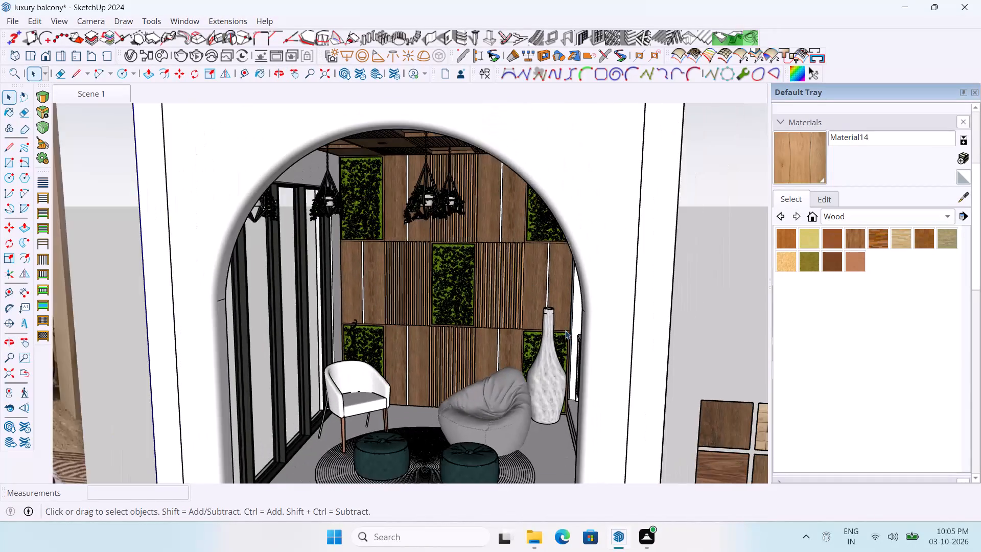
pyautogui.scroll(2, 361, 159)
pyautogui.moveTo(457, 285); pyautogui.dragTo(432, 200, button='middle')
pyautogui.scroll(-2, 389, 299)
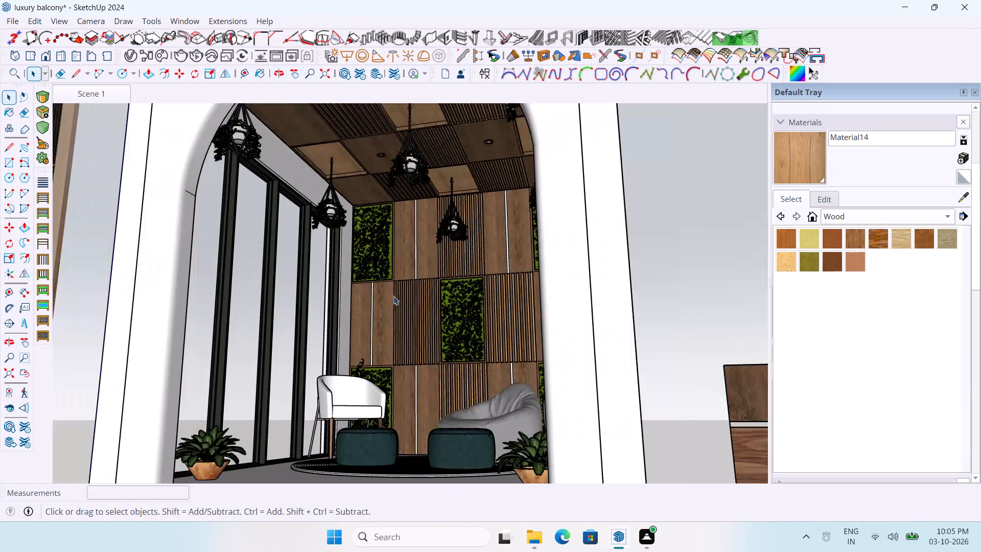
pyautogui.moveTo(392, 294); pyautogui.dragTo(475, 369, button='middle')
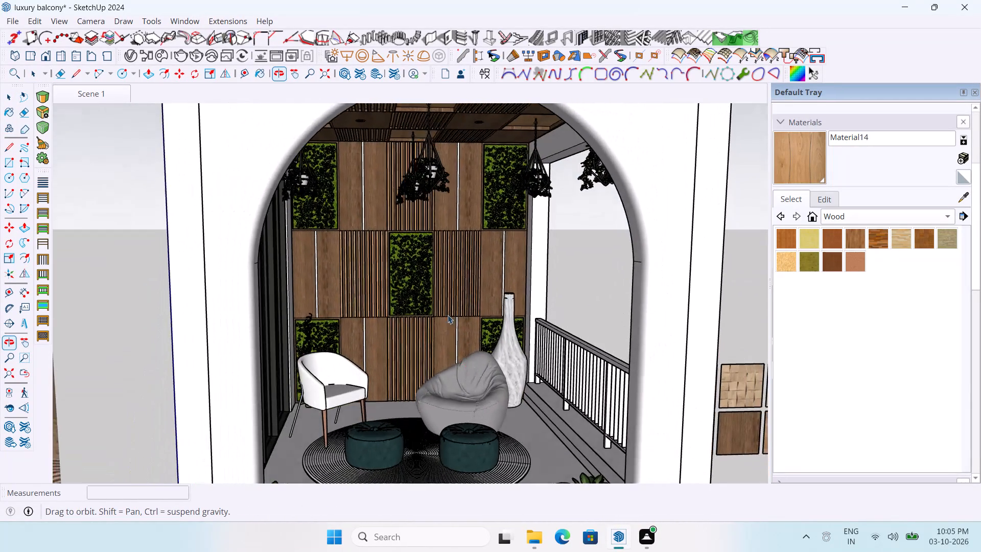
# Search 3D Warehouse models for "tiles".
pyautogui.click(345, 77)
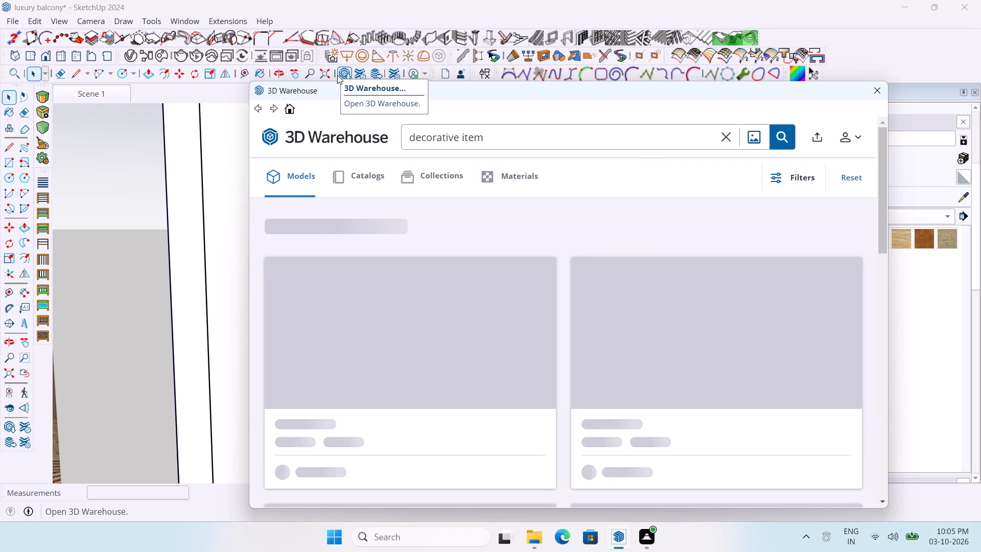
pyautogui.click(499, 137)
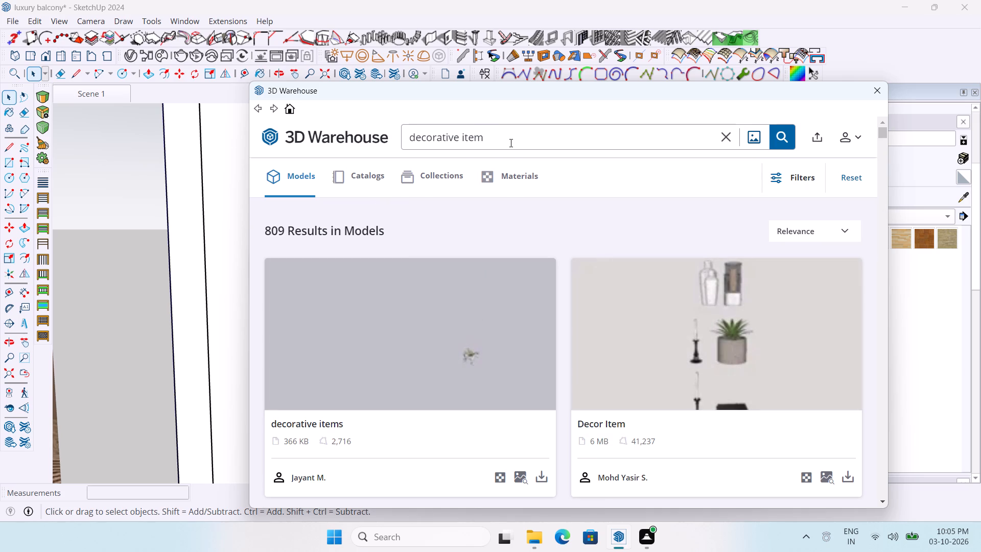
pyautogui.press('BackSpace')
pyautogui.press('BackSpace')
pyautogui.press('BackSpace')
pyautogui.press('BackSpace')
pyautogui.press('BackSpace')
pyautogui.press('BackSpace')
pyautogui.press('BackSpace')
pyautogui.press('BackSpace')
pyautogui.press('BackSpace')
pyautogui.press('BackSpace')
pyautogui.press('BackSpace')
pyautogui.press('BackSpace')
pyautogui.press('BackSpace')
pyautogui.press('BackSpace')
pyautogui.press('BackSpace')
pyautogui.press('BackSpace')
pyautogui.press('BackSpace')
pyautogui.press('BackSpace')
pyautogui.press('BackSpace')
pyautogui.press('BackSpace')
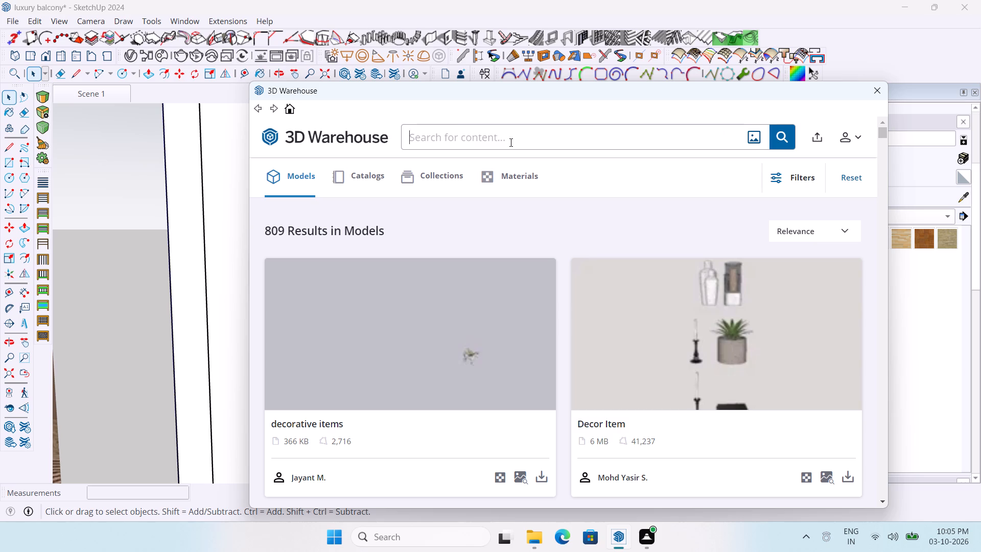
pyautogui.write('tiles')
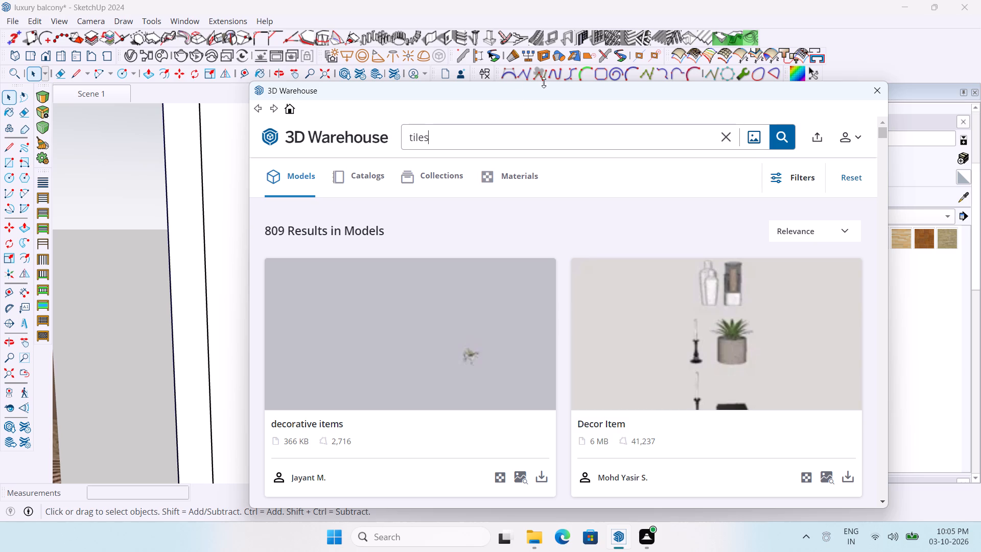
pyautogui.click(789, 133)
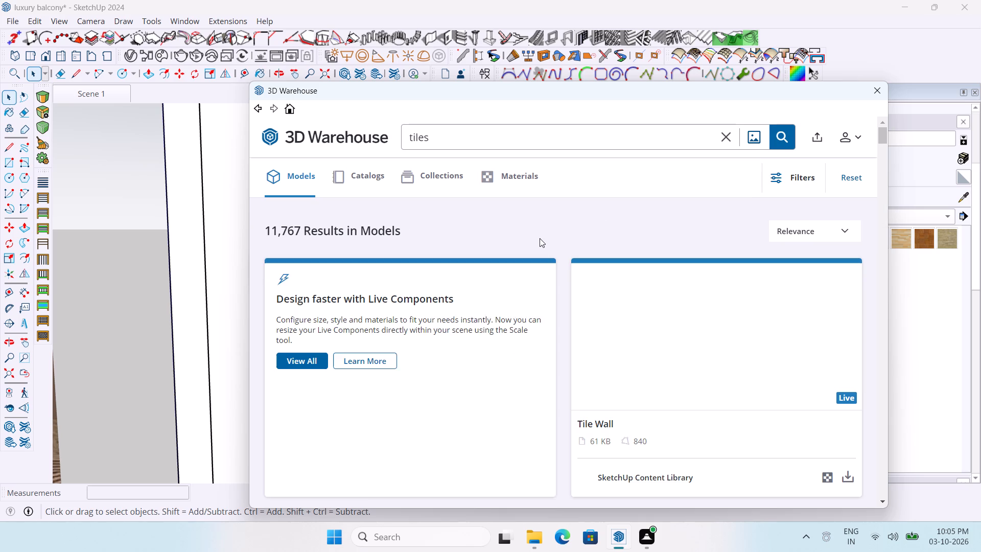
# Find the dark grey geometric stone Tile model (11 MB) among the results and load it directly into the model.
pyautogui.scroll(-4, 493, 250)
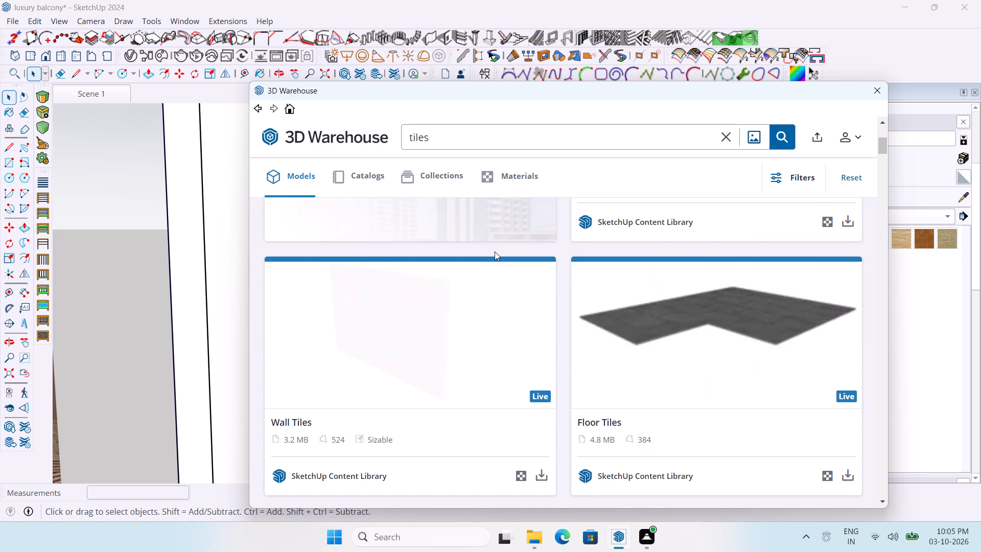
pyautogui.scroll(-5, 495, 251)
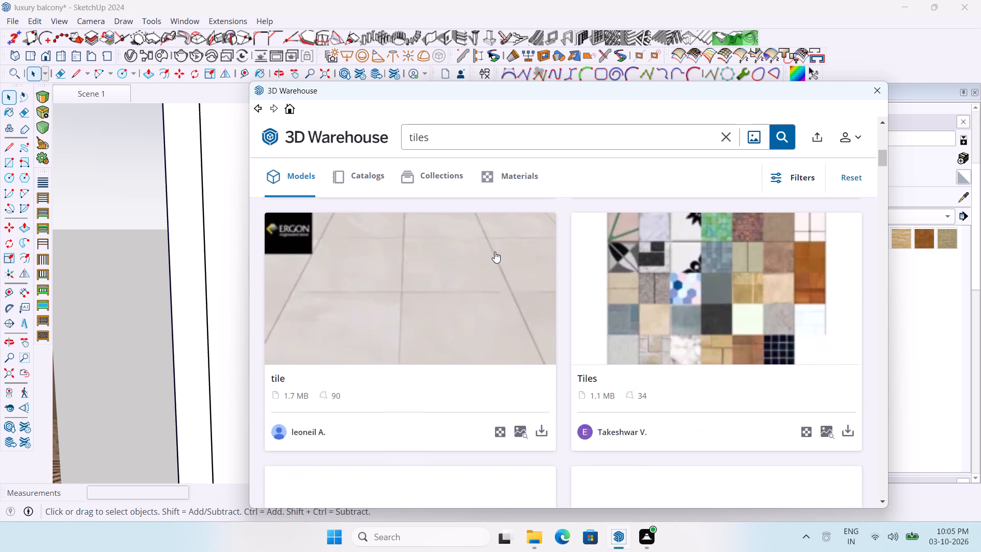
pyautogui.scroll(-5, 495, 251)
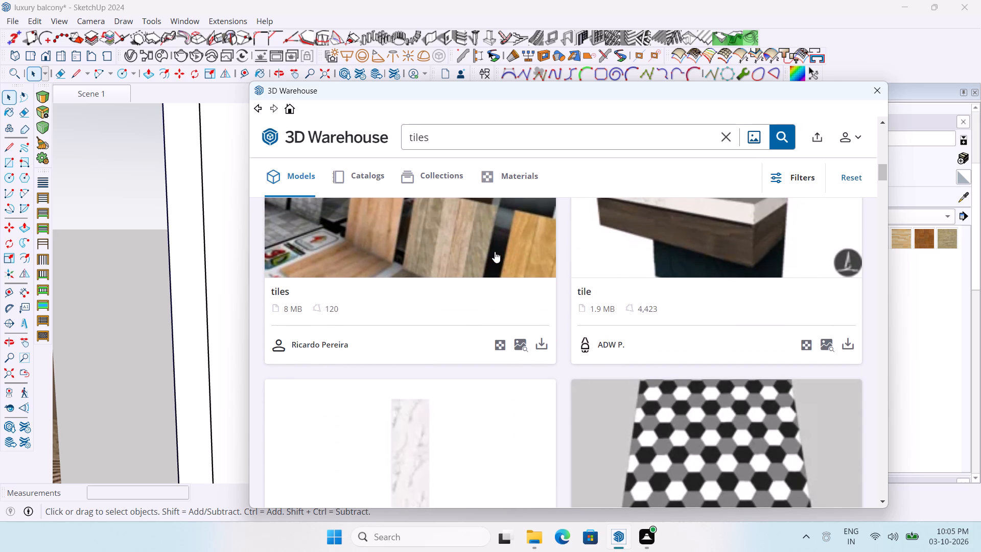
pyautogui.scroll(-11, 495, 251)
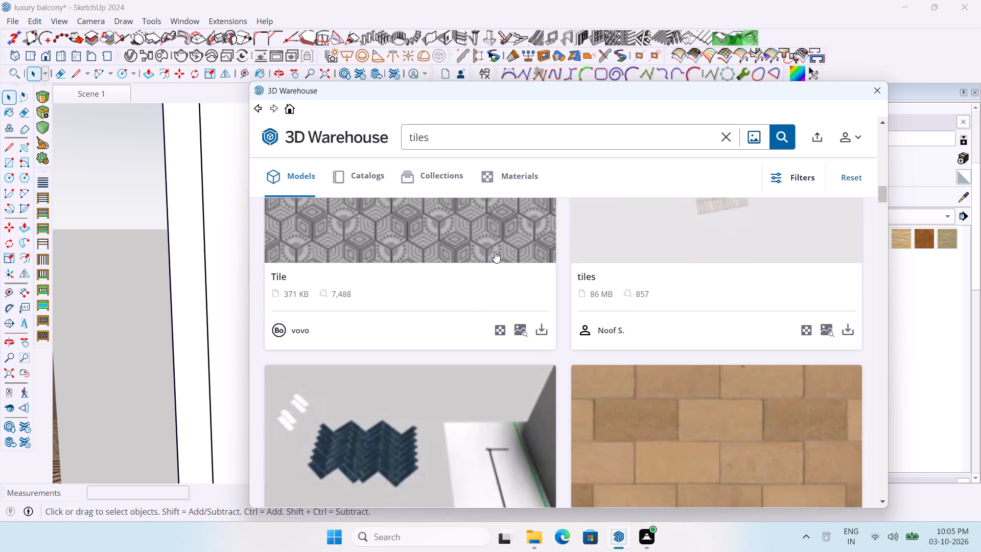
pyautogui.scroll(-3, 495, 251)
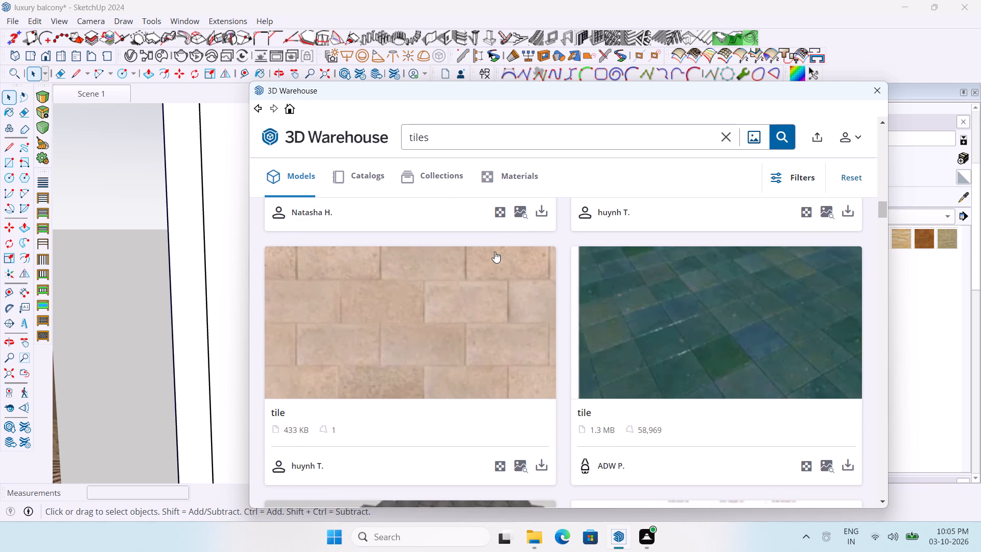
pyautogui.scroll(-4, 495, 251)
pyautogui.scroll(3, 495, 251)
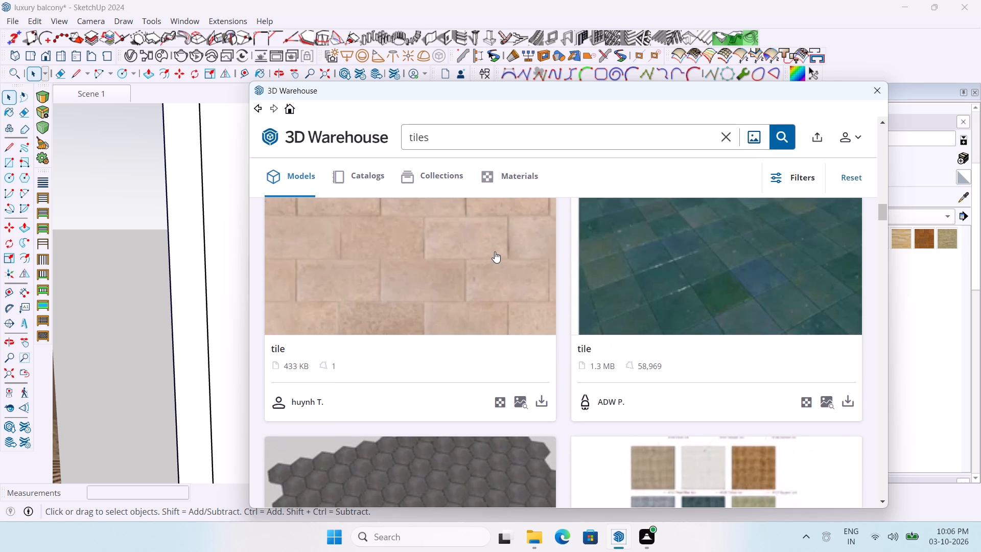
pyautogui.scroll(-3, 343, 321)
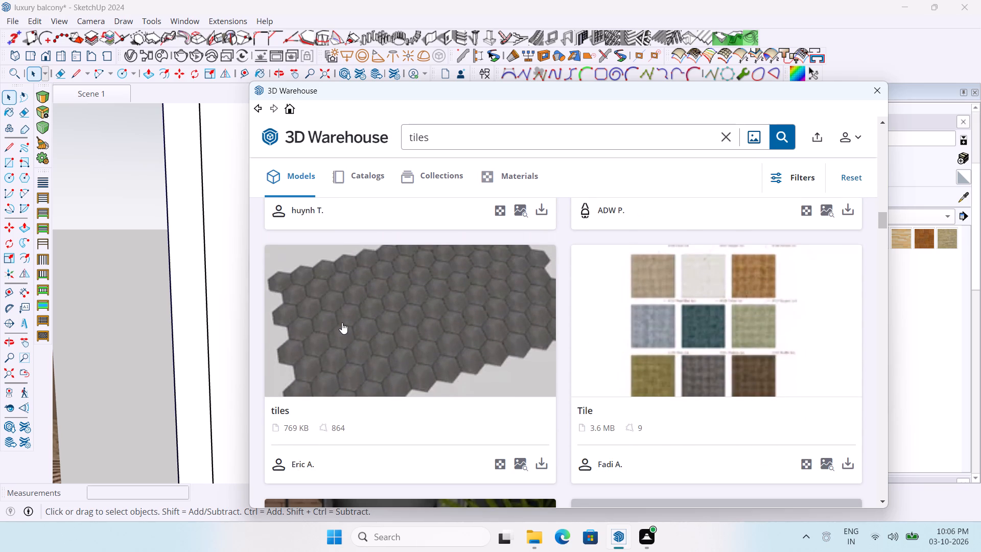
pyautogui.scroll(-8, 342, 323)
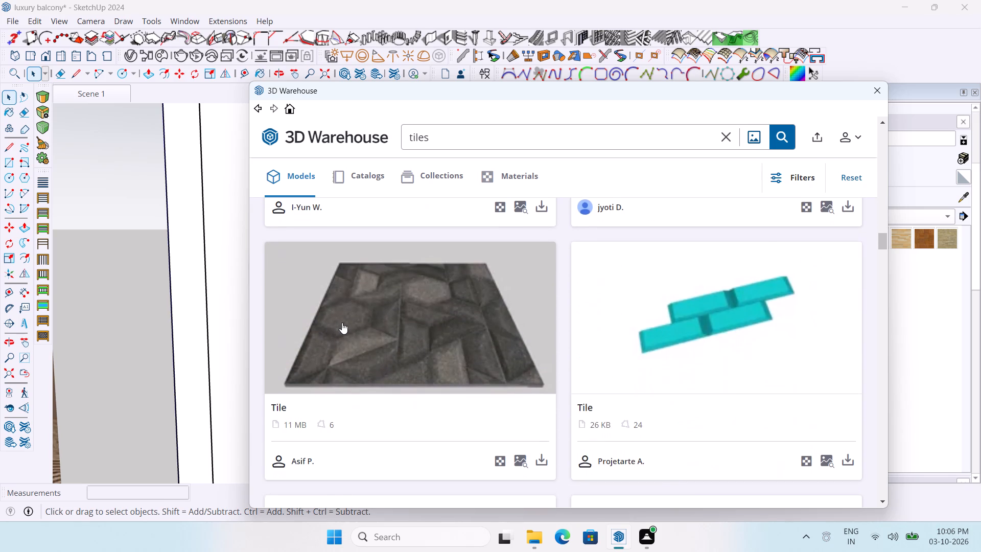
pyautogui.scroll(-3, 342, 323)
pyautogui.scroll(3, 342, 323)
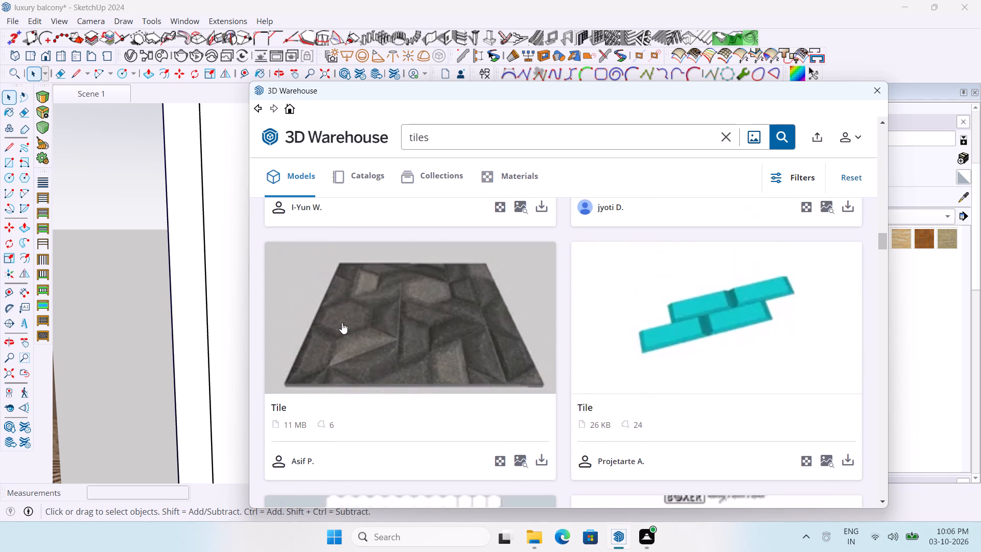
pyautogui.scroll(-1, 342, 323)
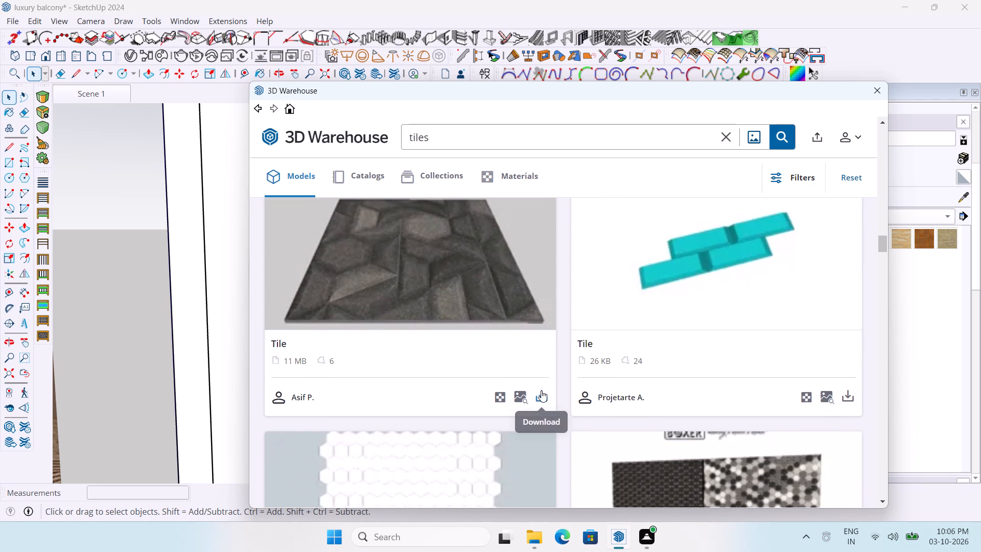
pyautogui.click(540, 390)
pyautogui.click(537, 317)
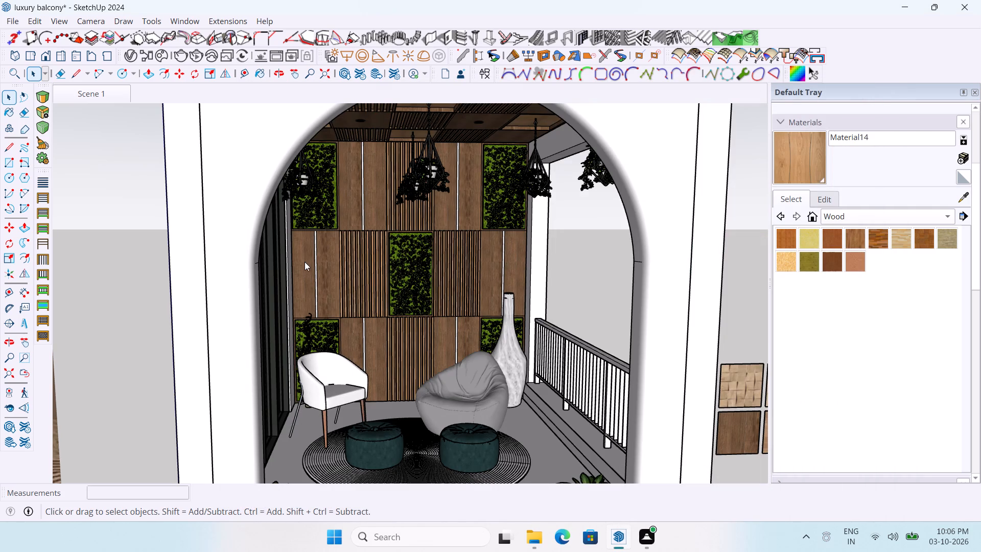
pyautogui.scroll(-3, 305, 262)
pyautogui.scroll(-5, 246, 255)
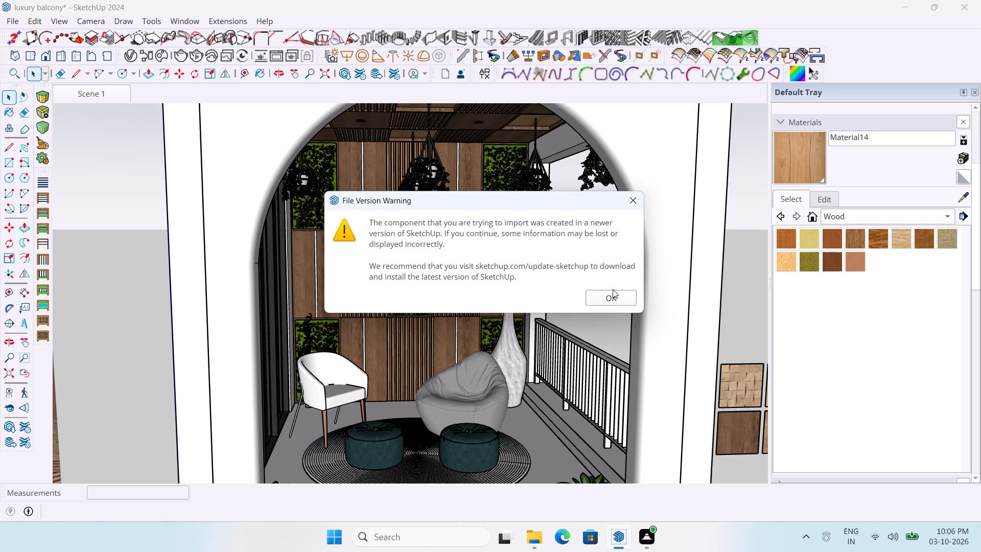
pyautogui.click(615, 300)
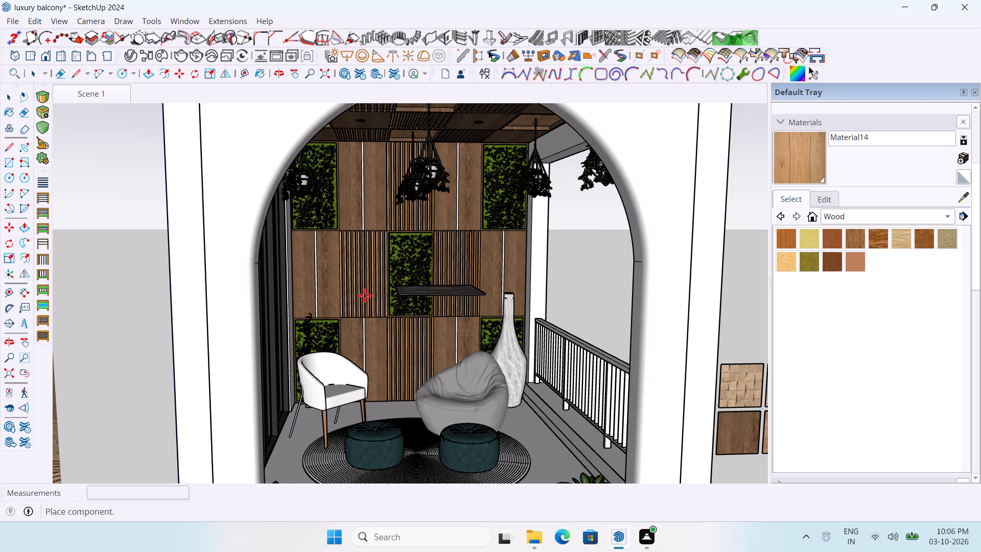
# Place the dark stone tile on the ground beside the wood sample squares and deselect it.
pyautogui.scroll(-4, 281, 298)
pyautogui.scroll(1, 680, 397)
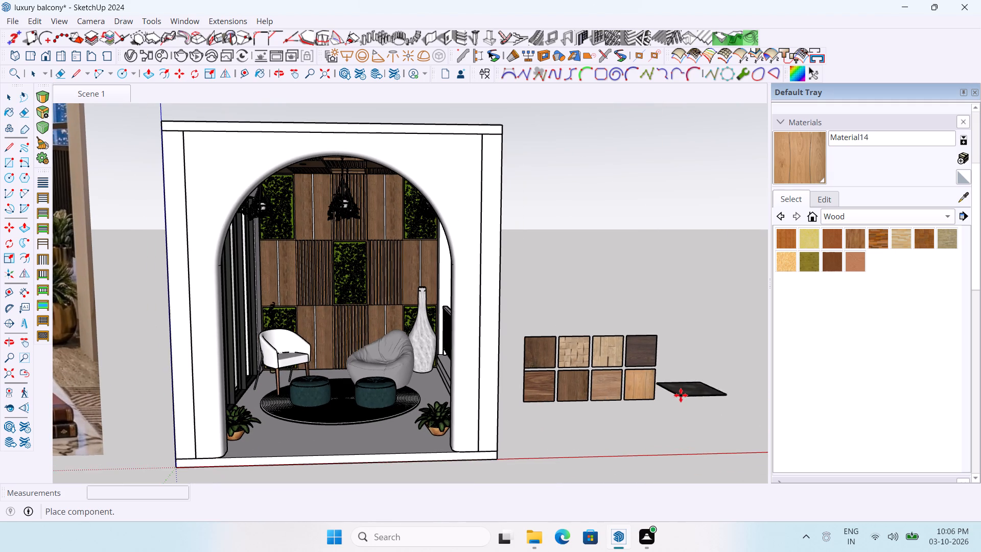
pyautogui.scroll(-3, 453, 329)
pyautogui.scroll(4, 709, 346)
pyautogui.scroll(1, 517, 355)
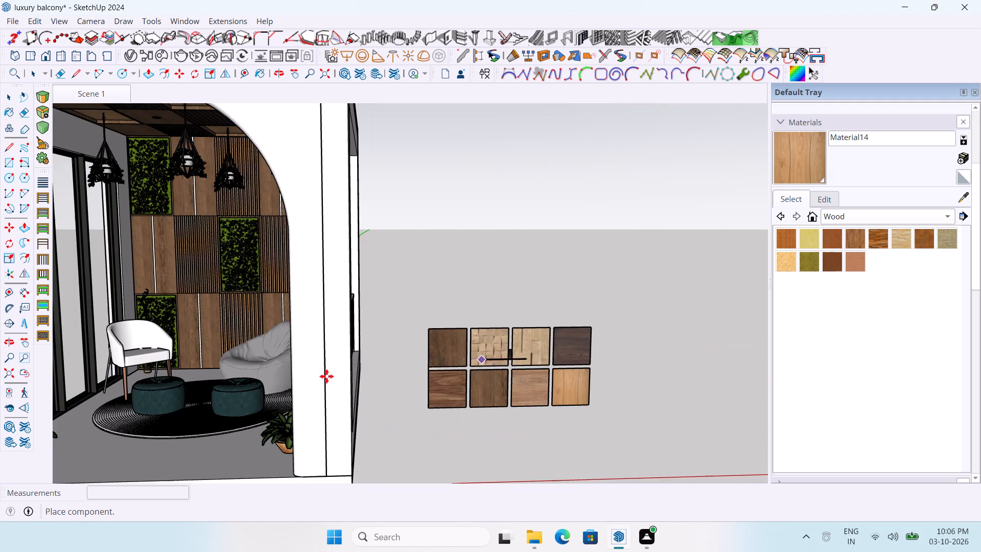
pyautogui.scroll(-4, 319, 376)
pyautogui.click(634, 417)
pyautogui.scroll(4, 702, 417)
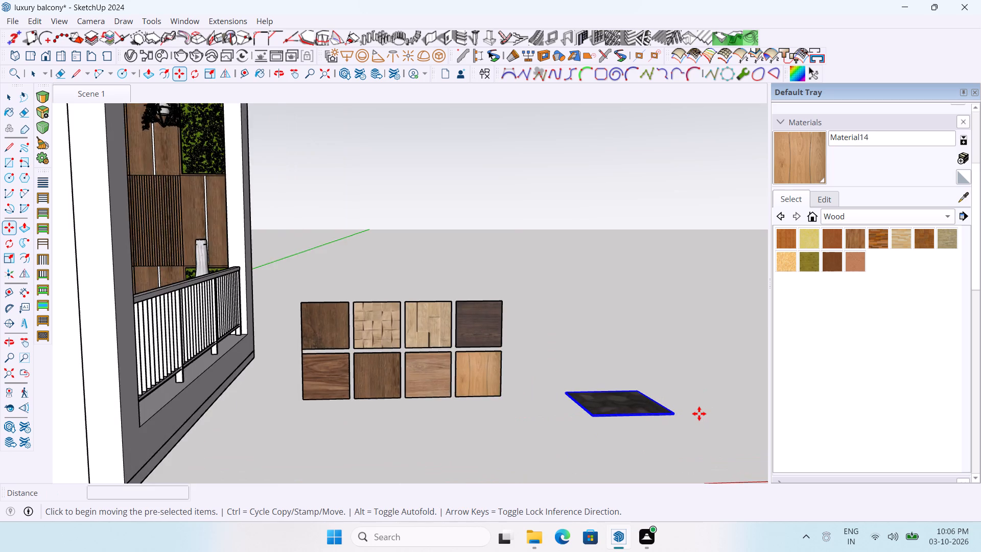
pyautogui.scroll(4, 698, 411)
pyautogui.scroll(-3, 694, 408)
pyautogui.moveTo(693, 406); pyautogui.dragTo(679, 438, button='middle')
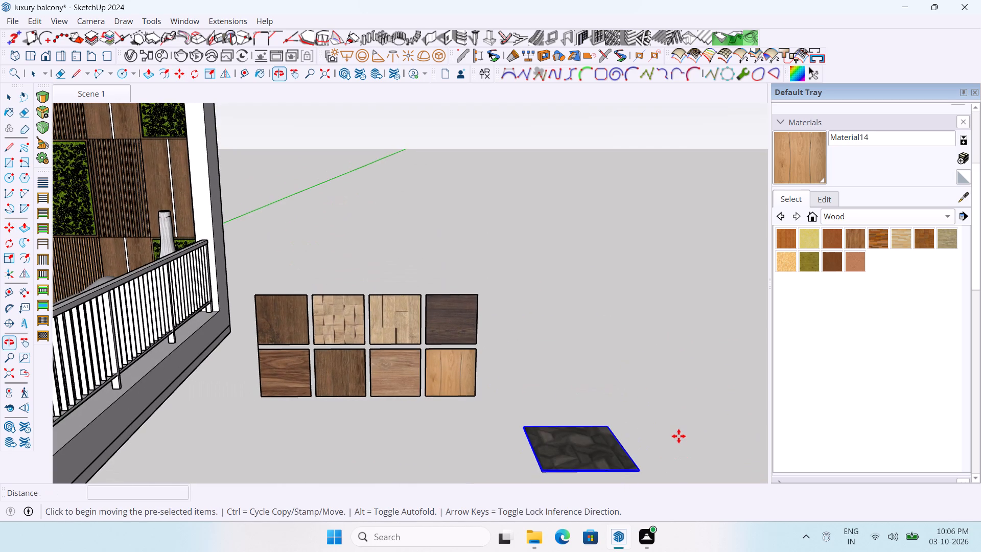
pyautogui.press('space')
pyautogui.click(685, 421)
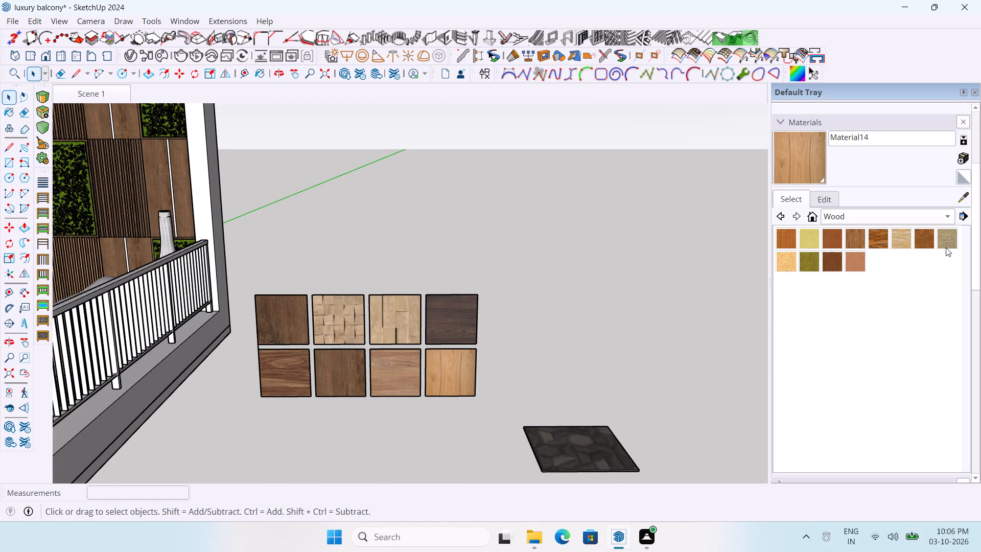
# Sample the dark geometric stone material from the placed tile and paint the balcony's glazed side wall with it.
pyautogui.click(970, 194)
pyautogui.click(608, 441)
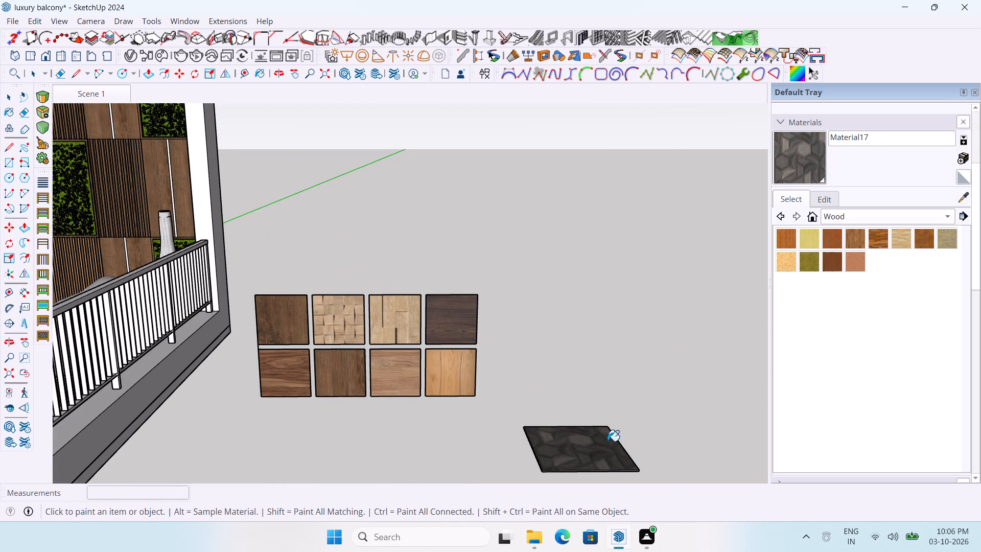
pyautogui.scroll(-11, 679, 336)
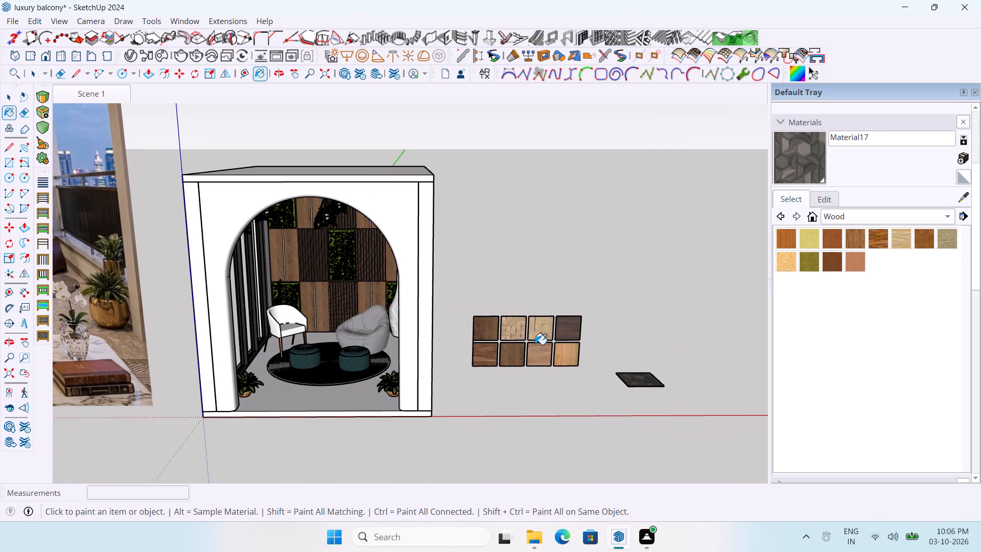
pyautogui.scroll(4, 239, 354)
pyautogui.moveTo(387, 366); pyautogui.dragTo(458, 373, button='middle')
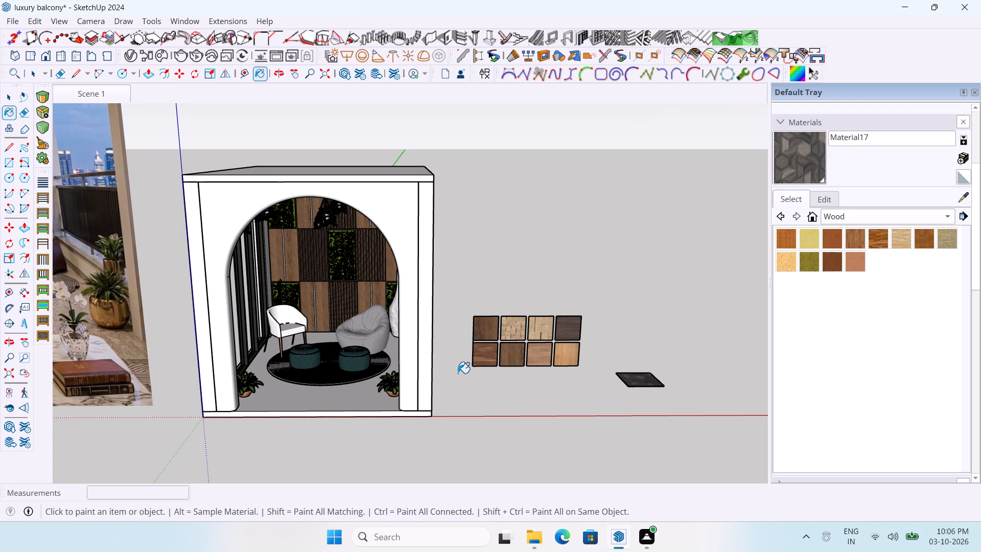
pyautogui.moveTo(458, 373); pyautogui.dragTo(459, 371, button='middle')
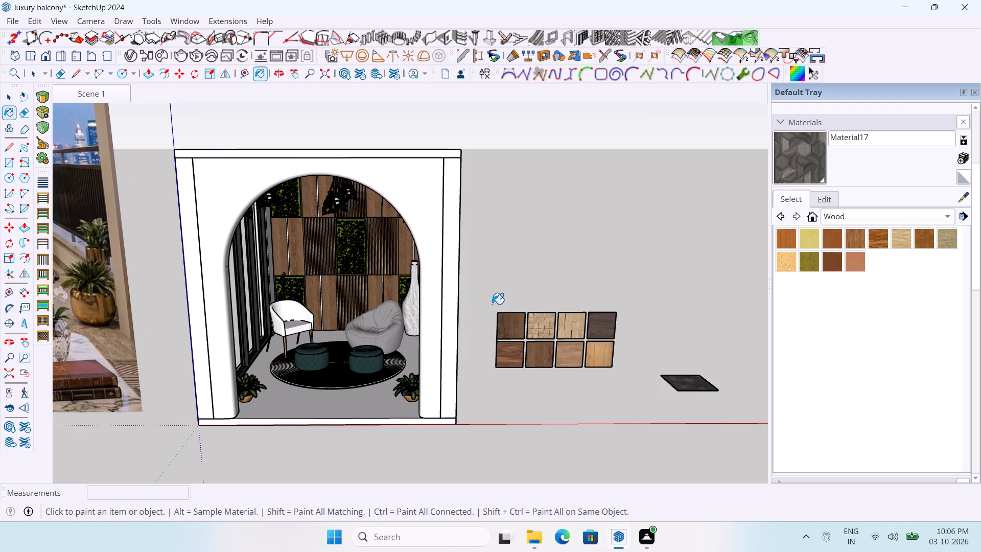
pyautogui.moveTo(491, 304); pyautogui.dragTo(335, 245, button='middle')
pyautogui.scroll(3, 301, 201)
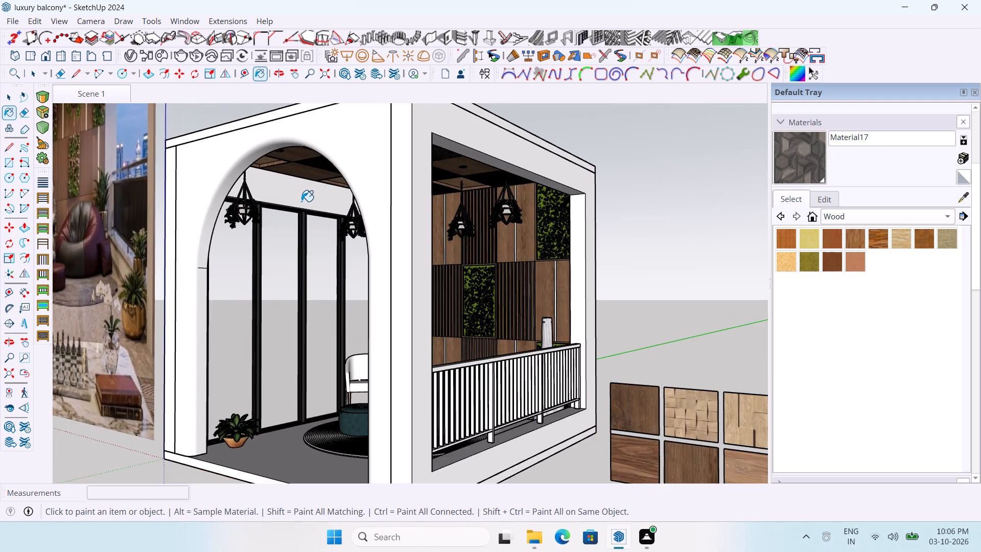
pyautogui.scroll(3, 301, 201)
pyautogui.click(301, 201)
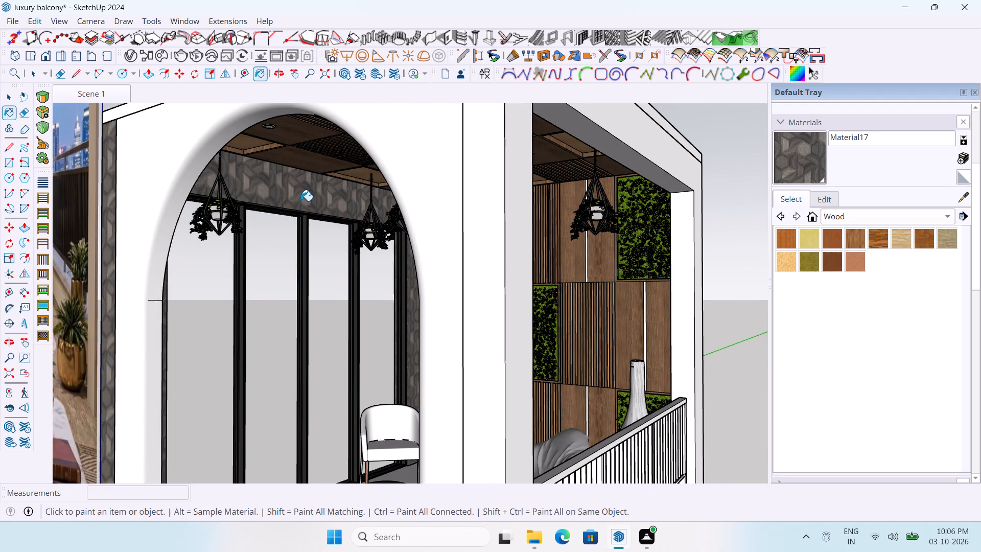
# Open the railing-side wall for editing and paint its inner face with the dark stone tile material, Material17.
pyautogui.moveTo(301, 201); pyautogui.dragTo(369, 174, button='middle')
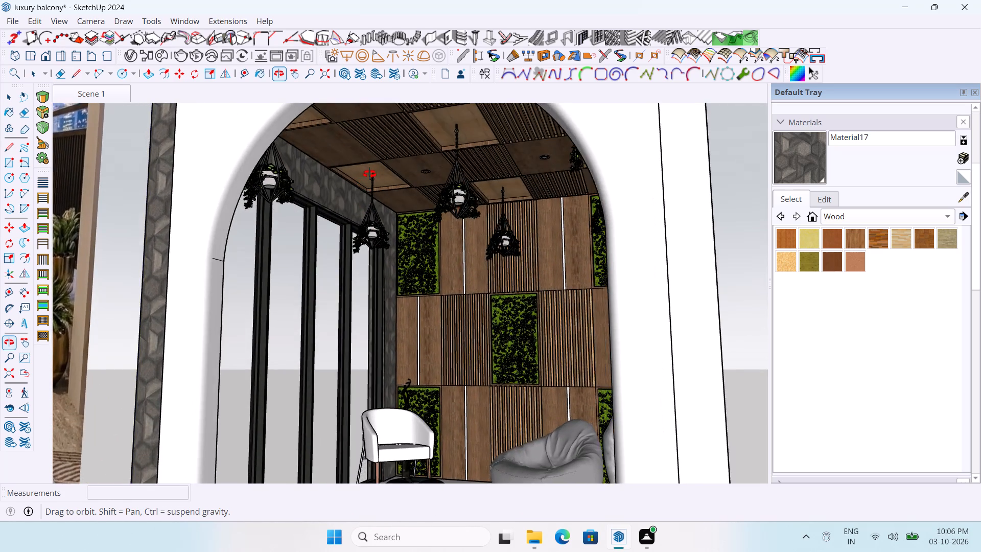
pyautogui.moveTo(369, 174); pyautogui.dragTo(522, 185, button='middle')
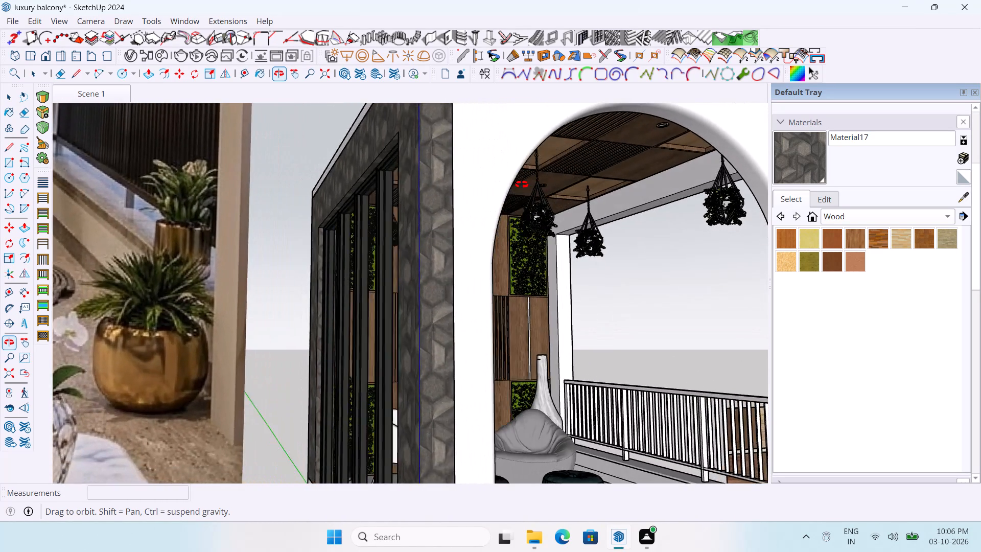
pyautogui.moveTo(522, 185); pyautogui.dragTo(383, 230, button='middle')
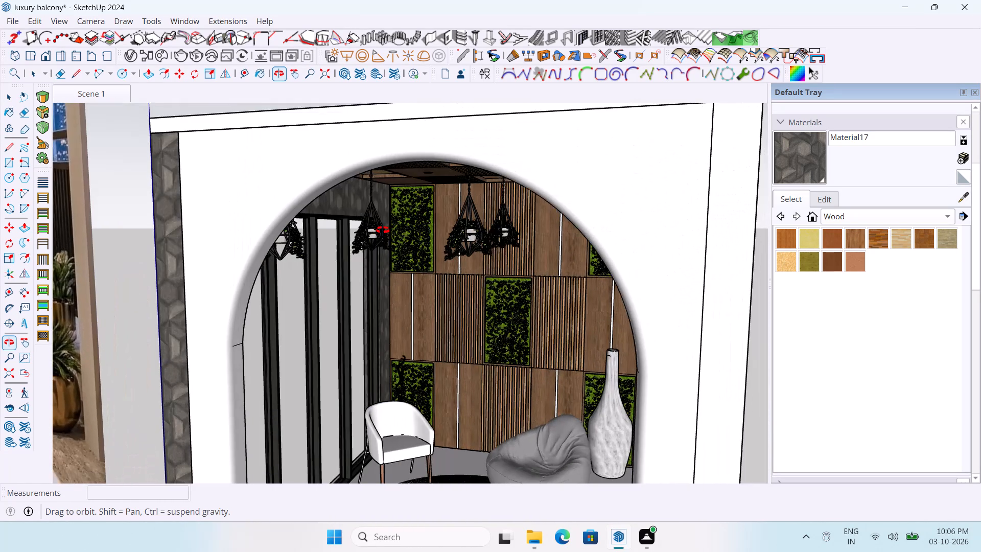
pyautogui.moveTo(383, 230); pyautogui.dragTo(383, 231, button='middle')
pyautogui.scroll(2, 431, 245)
pyautogui.scroll(-4, 431, 245)
pyautogui.moveTo(431, 261); pyautogui.dragTo(532, 246, button='middle')
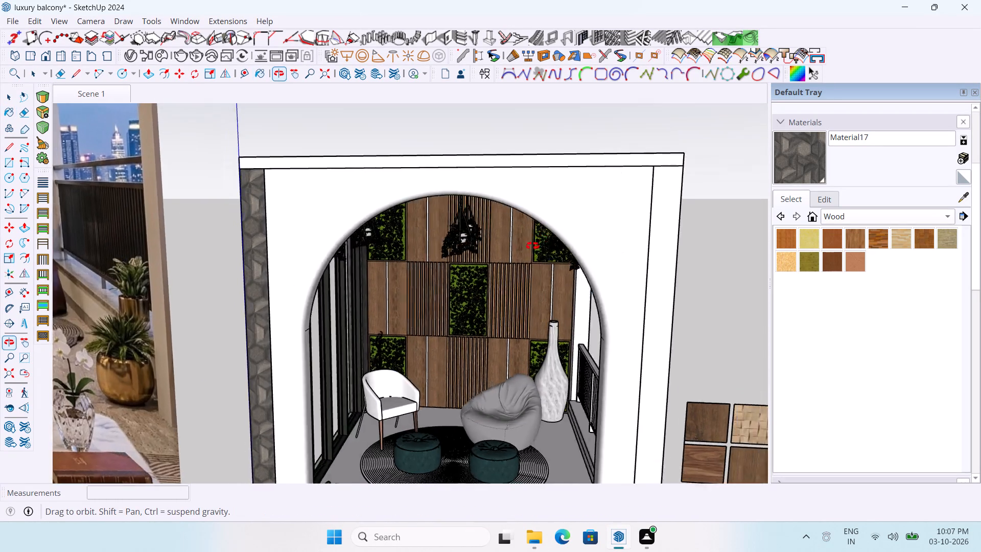
pyautogui.moveTo(532, 246); pyautogui.dragTo(546, 194, button='middle')
pyautogui.scroll(4, 535, 214)
pyautogui.scroll(-1, 546, 247)
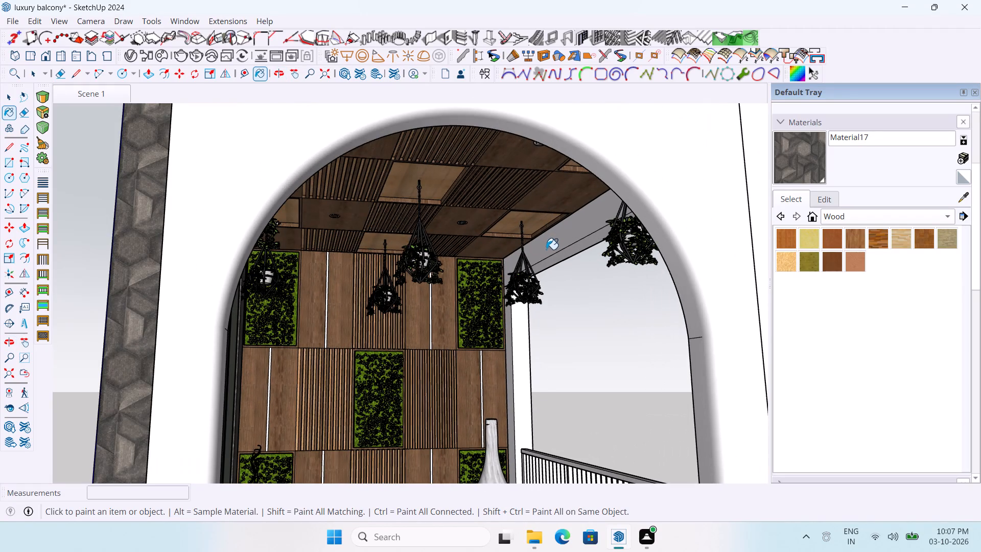
pyautogui.press('space')
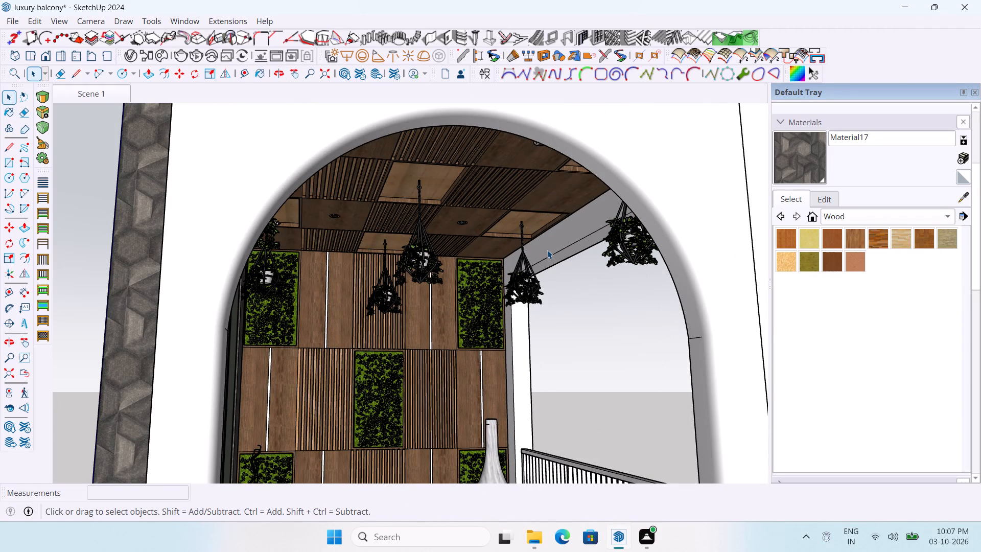
pyautogui.doubleClick(547, 250)
pyautogui.click(819, 165)
pyautogui.scroll(2, 582, 249)
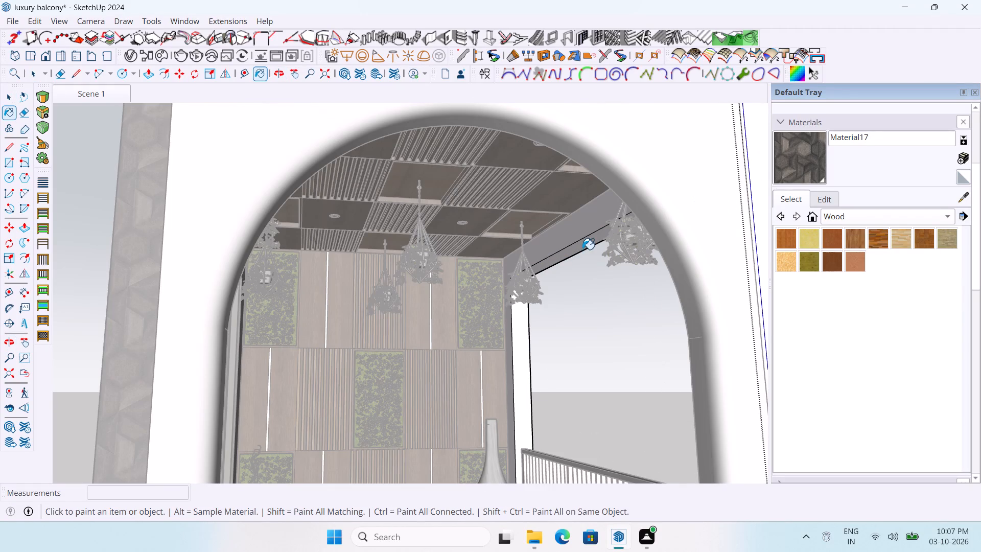
pyautogui.click(580, 231)
# Paint the far jamb of the railing wall's opening and the wall's front end face with the dark stone tile material.
pyautogui.scroll(-4, 560, 226)
pyautogui.scroll(-4, 532, 286)
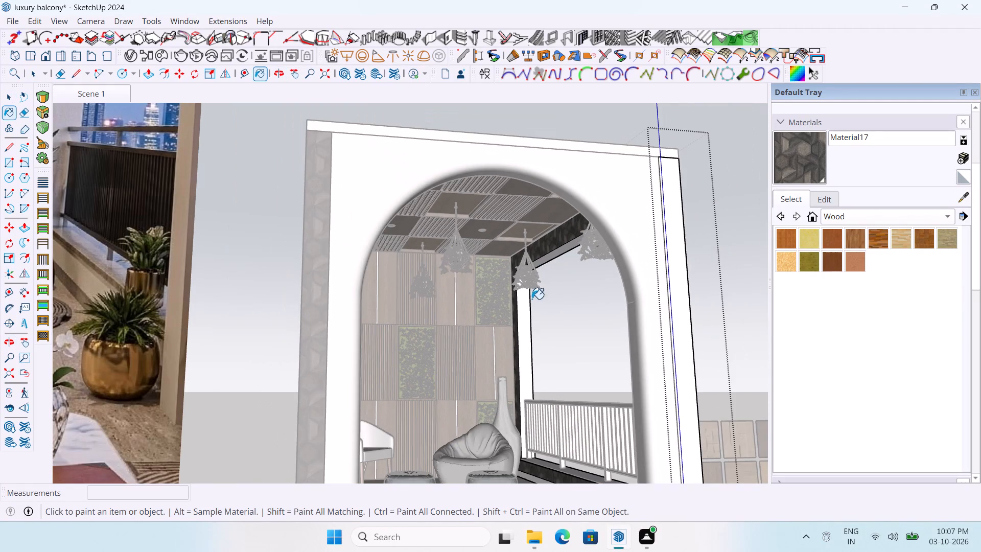
pyautogui.scroll(-2, 535, 357)
pyautogui.moveTo(539, 416); pyautogui.dragTo(541, 464, button='middle')
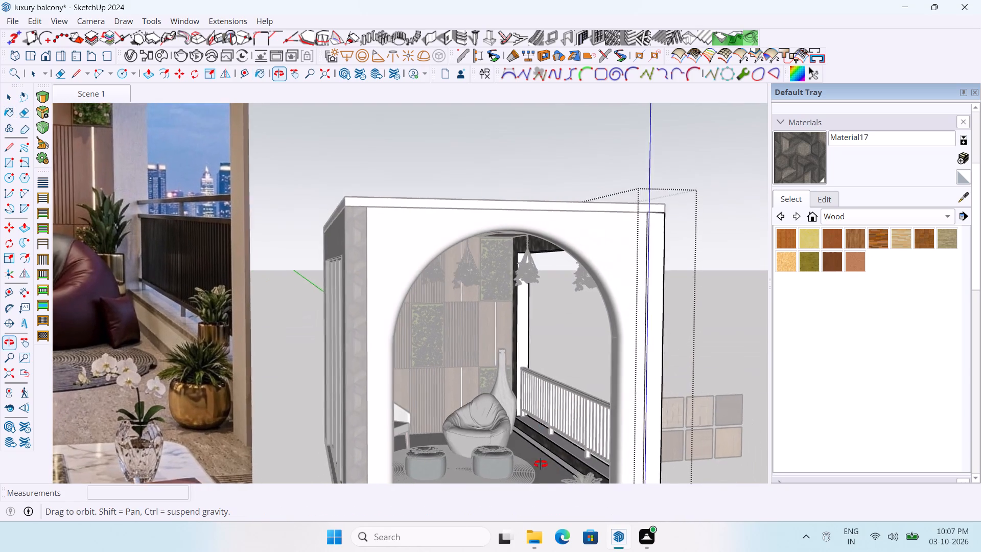
pyautogui.moveTo(541, 464); pyautogui.dragTo(540, 459, button='middle')
pyautogui.scroll(7, 531, 353)
pyautogui.click(525, 352)
pyautogui.scroll(-2, 525, 352)
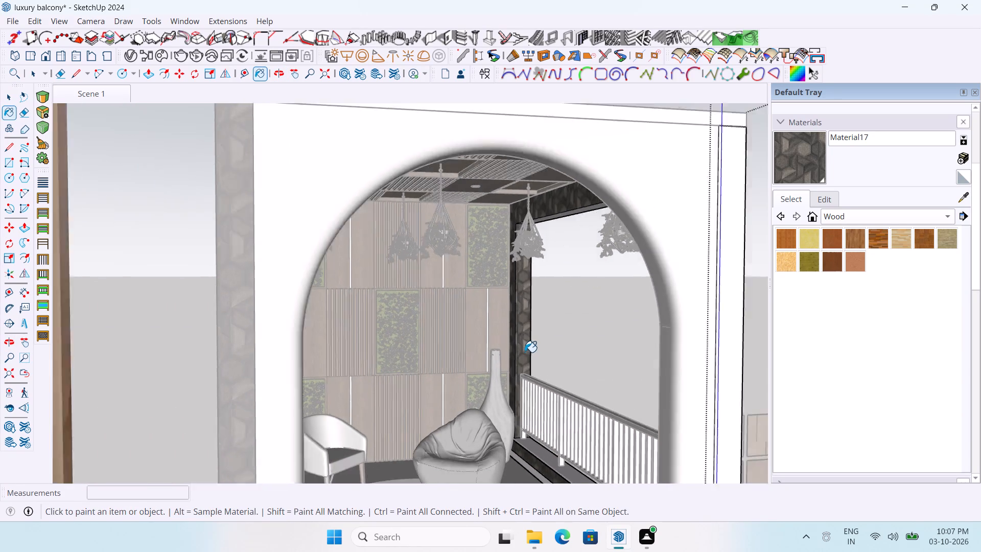
pyautogui.scroll(-2, 525, 352)
pyautogui.scroll(3, 539, 398)
pyautogui.scroll(3, 535, 446)
pyautogui.scroll(-5, 571, 430)
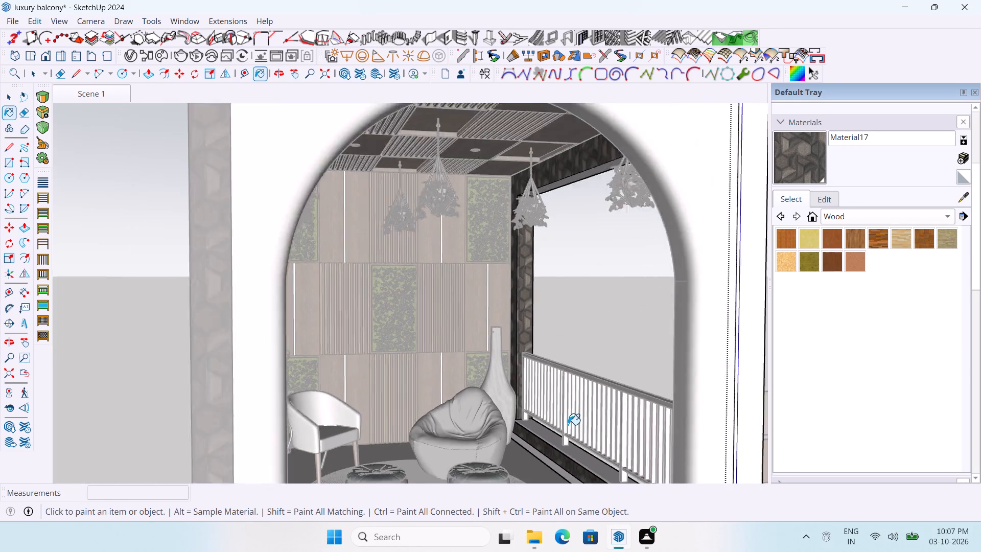
pyautogui.scroll(-3, 568, 422)
pyautogui.moveTo(651, 388); pyautogui.dragTo(463, 384, button='middle')
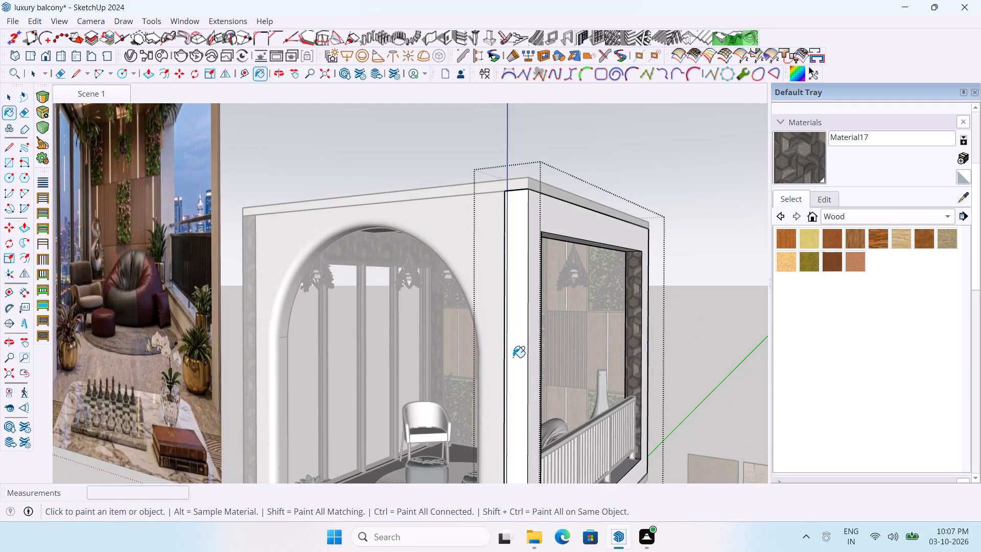
pyautogui.click(513, 357)
# Paint the railing wall's outer face plus the opening's near jamb and top reveal with the dark stone tile, and exit the wall group.
pyautogui.moveTo(559, 366); pyautogui.dragTo(229, 377, button='middle')
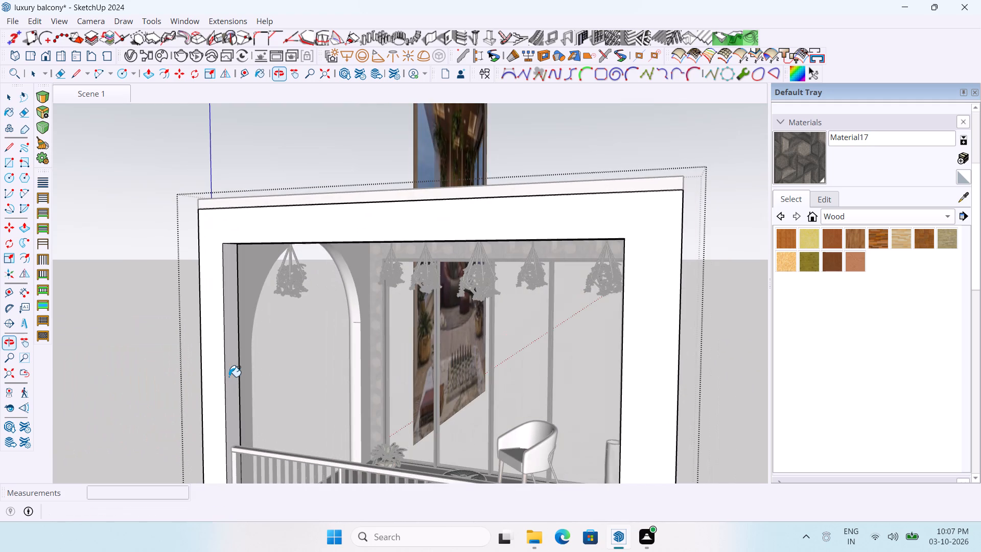
pyautogui.click(229, 377)
pyautogui.click(217, 352)
pyautogui.scroll(-4, 306, 309)
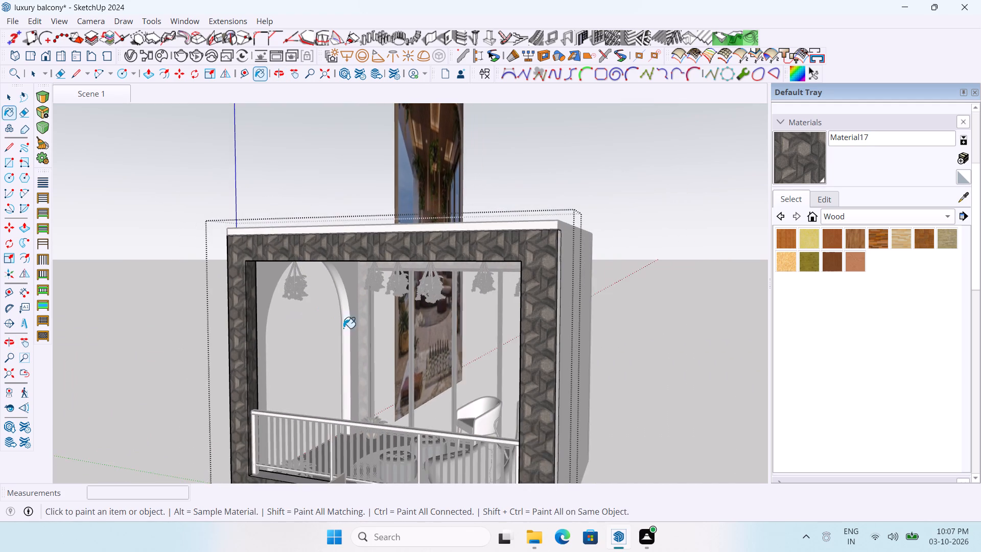
pyautogui.moveTo(362, 355); pyautogui.dragTo(580, 196, button='middle')
pyautogui.click(564, 241)
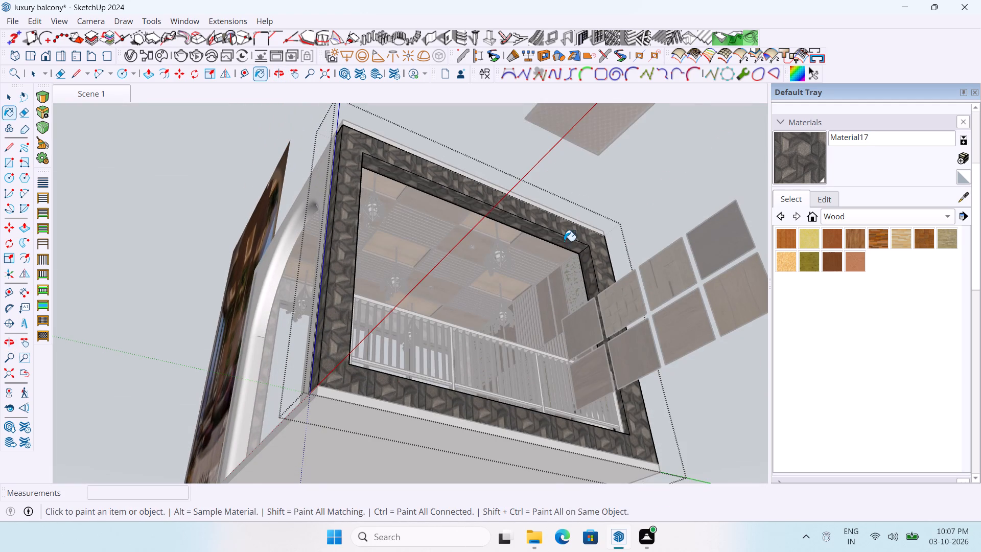
pyautogui.scroll(-3, 568, 246)
pyautogui.moveTo(569, 250); pyautogui.dragTo(831, 446, button='middle')
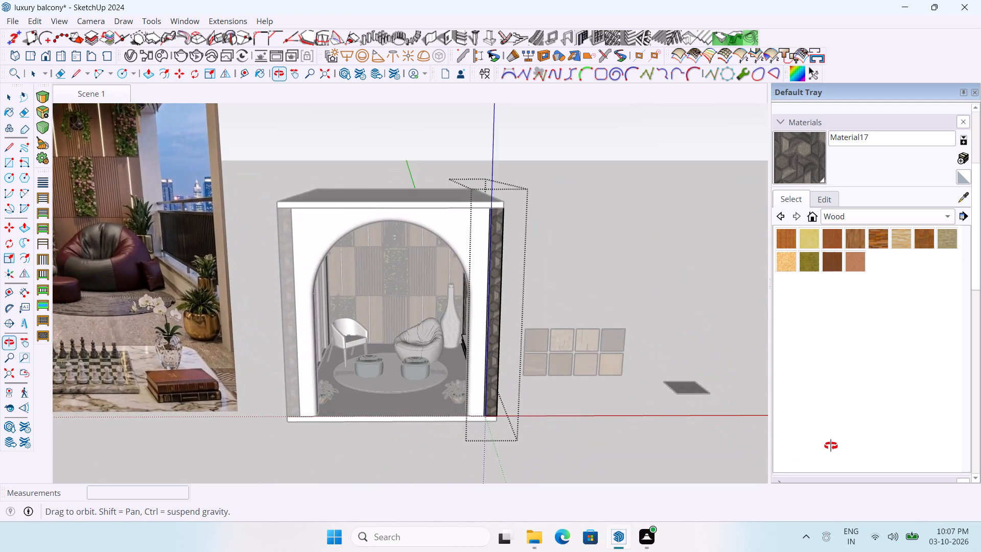
pyautogui.moveTo(831, 446); pyautogui.dragTo(831, 441, button='middle')
pyautogui.press('space')
pyautogui.click(612, 304)
# Examine the stone-clad side walls, ceiling, railing and interior of the balcony from several angles and against the reference image.
pyautogui.scroll(3, 483, 264)
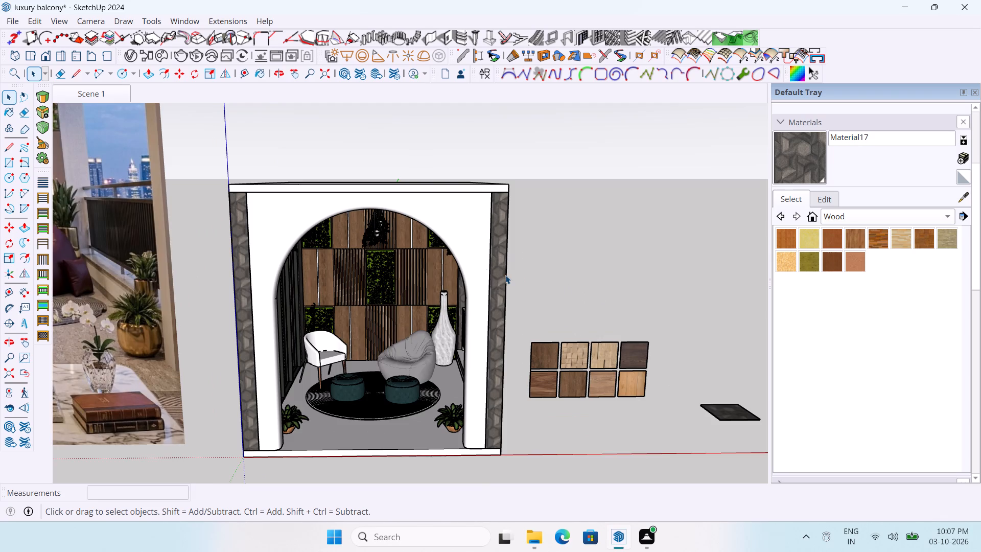
pyautogui.scroll(3, 505, 275)
pyautogui.moveTo(534, 288); pyautogui.dragTo(581, 229, button='middle')
pyautogui.scroll(1, 567, 224)
pyautogui.scroll(2, 283, 222)
pyautogui.scroll(-2, 289, 223)
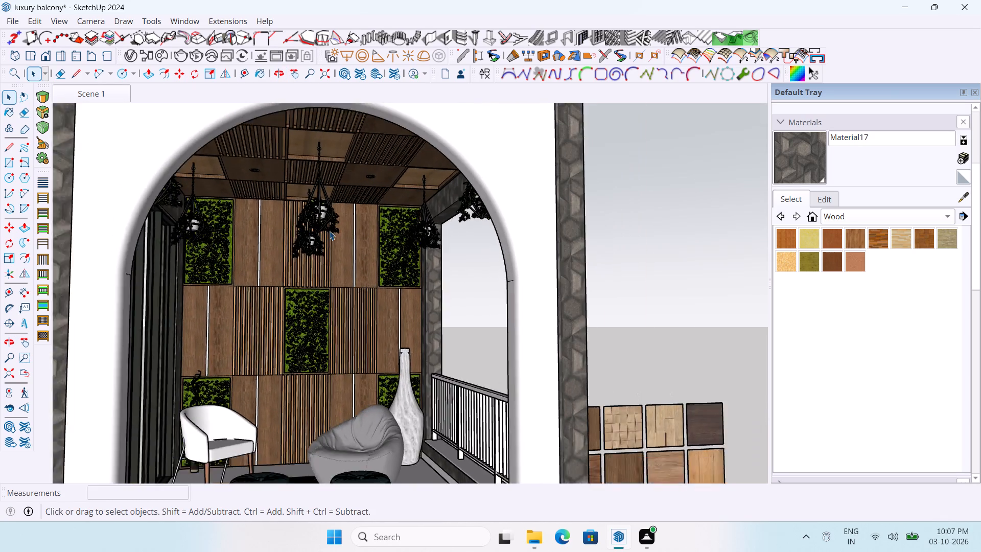
pyautogui.moveTo(303, 238); pyautogui.dragTo(198, 228, button='middle')
pyautogui.scroll(-2, 465, 272)
pyautogui.scroll(2, 308, 296)
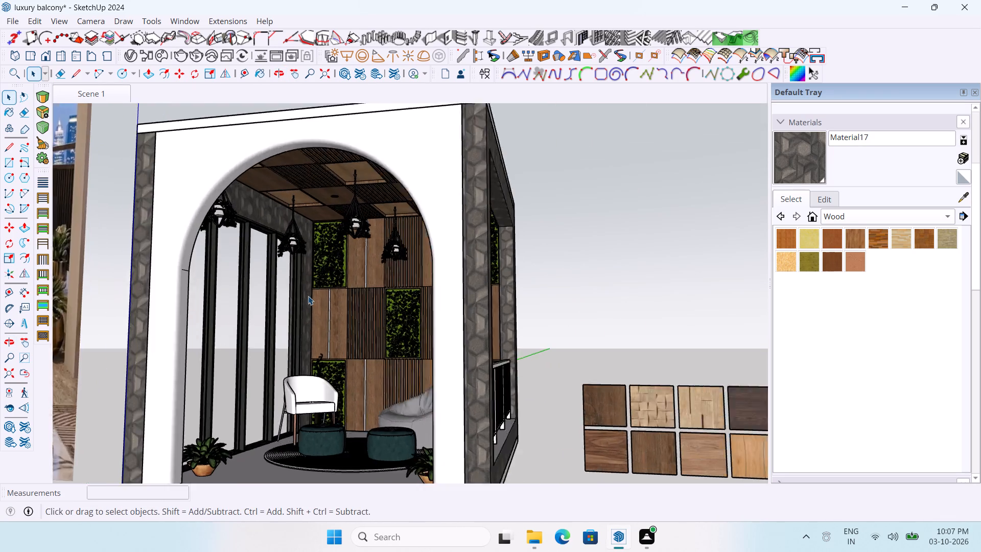
pyautogui.scroll(3, 308, 296)
pyautogui.scroll(-5, 382, 296)
pyautogui.moveTo(342, 327); pyautogui.dragTo(480, 428, button='middle')
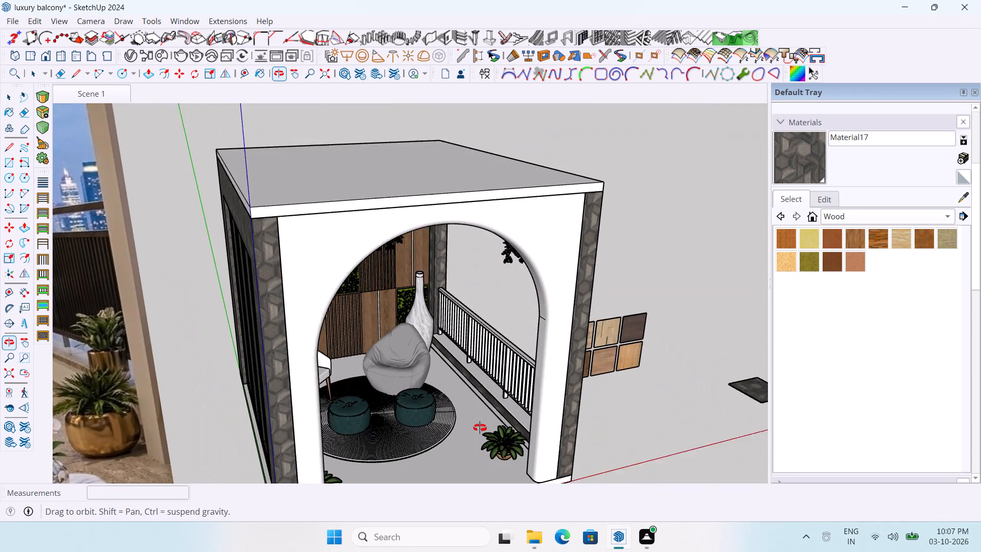
pyautogui.moveTo(480, 428); pyautogui.dragTo(478, 426, button='middle')
pyautogui.scroll(3, 446, 408)
pyautogui.scroll(3, 419, 310)
pyautogui.moveTo(457, 328); pyautogui.dragTo(426, 259, button='middle')
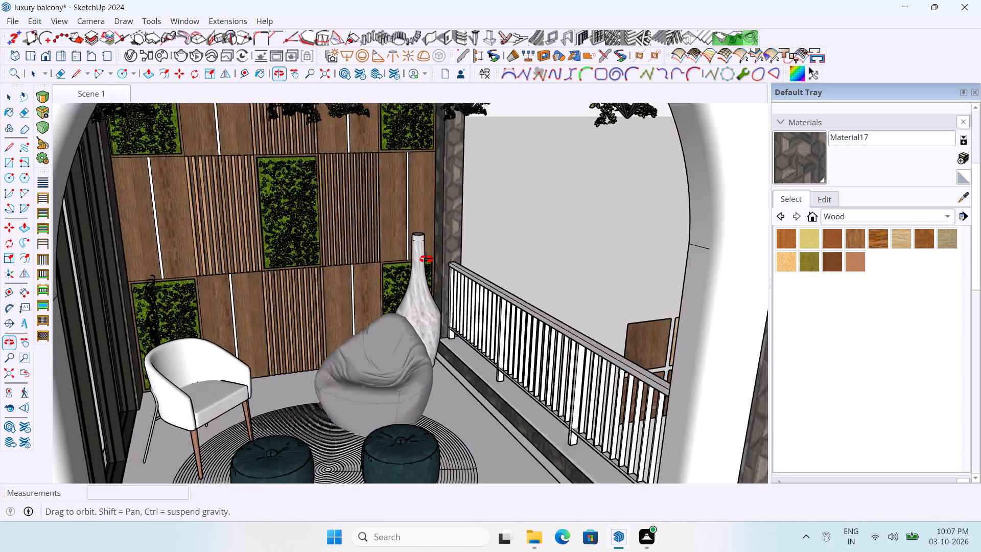
pyautogui.moveTo(426, 259); pyautogui.dragTo(441, 291, button='middle')
pyautogui.scroll(-5, 442, 296)
pyautogui.scroll(-3, 489, 372)
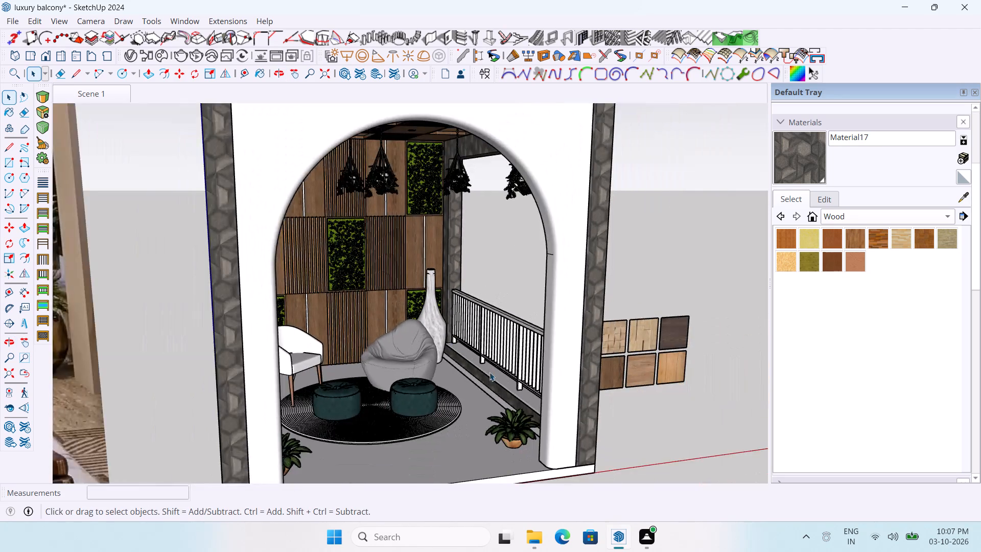
pyautogui.moveTo(458, 315); pyautogui.dragTo(278, 179, button='middle')
pyautogui.scroll(3, 291, 149)
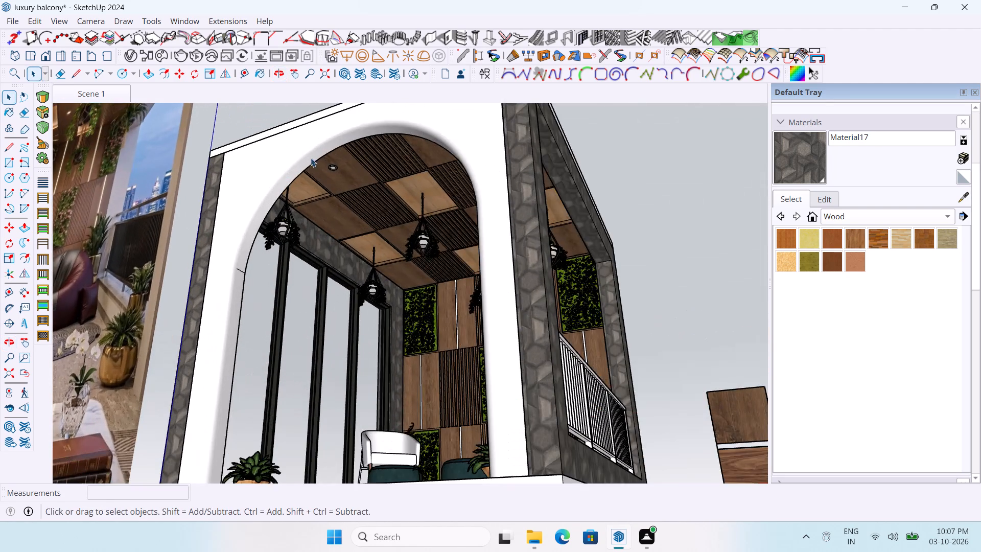
pyautogui.moveTo(346, 174); pyautogui.dragTo(346, 264, button='middle')
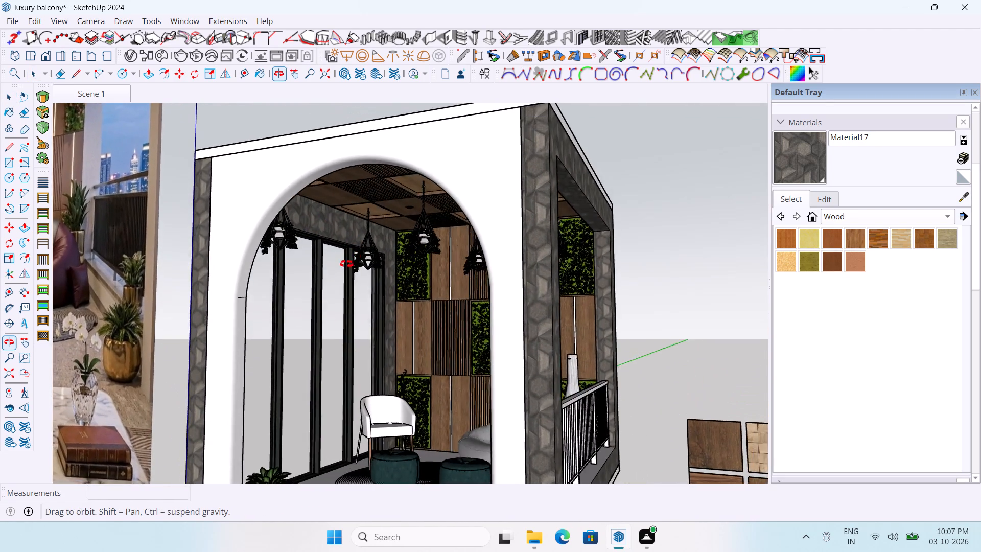
pyautogui.moveTo(346, 264); pyautogui.dragTo(337, 307, button='middle')
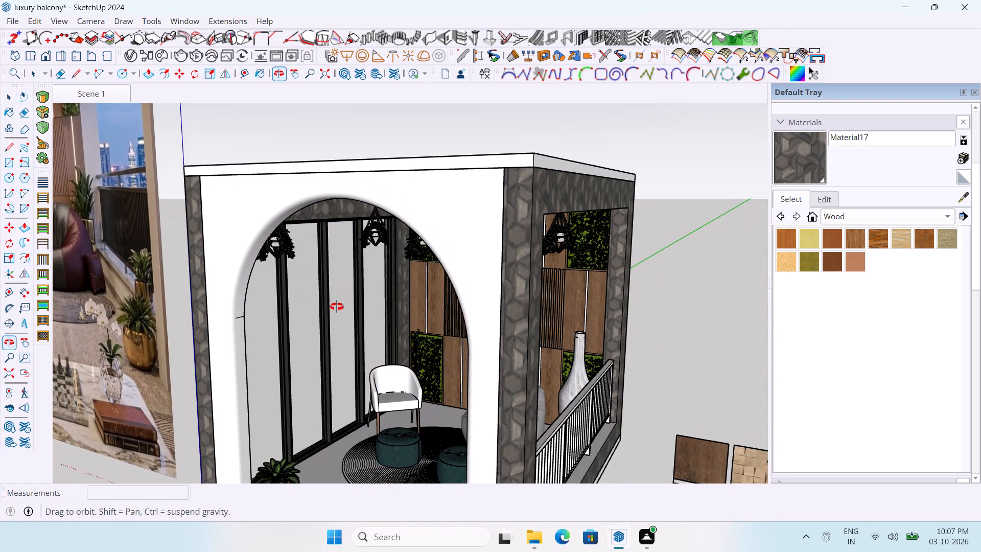
pyautogui.moveTo(337, 307); pyautogui.dragTo(332, 289, button='middle')
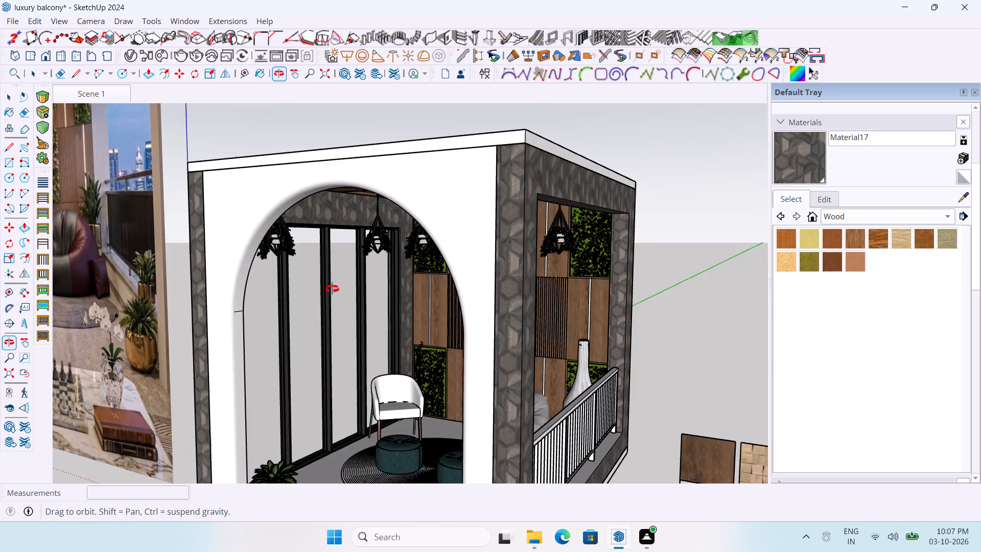
pyautogui.moveTo(332, 289); pyautogui.dragTo(346, 264, button='middle')
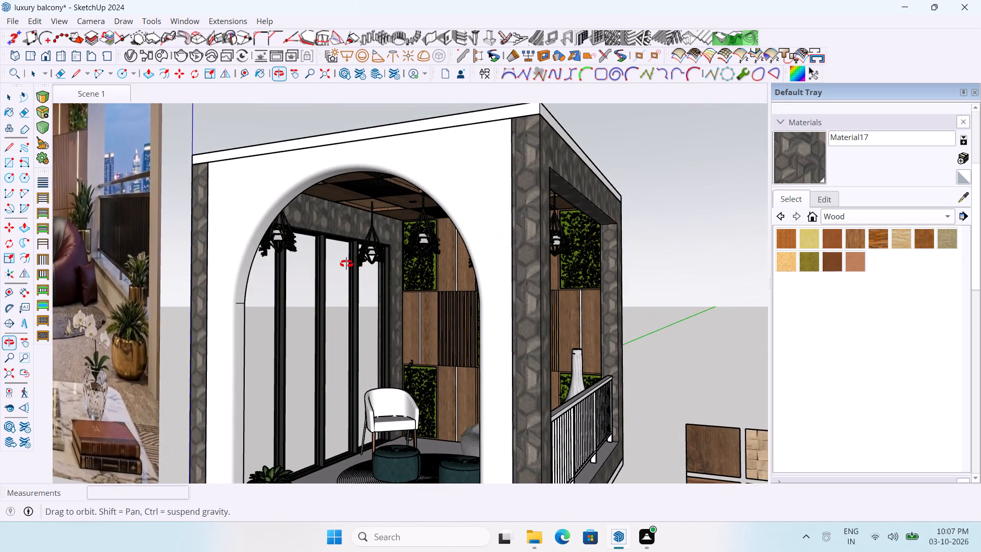
pyautogui.moveTo(346, 264); pyautogui.dragTo(346, 273, button='middle')
pyautogui.scroll(-3, 346, 273)
pyautogui.moveTo(564, 287); pyautogui.dragTo(699, 341, button='middle')
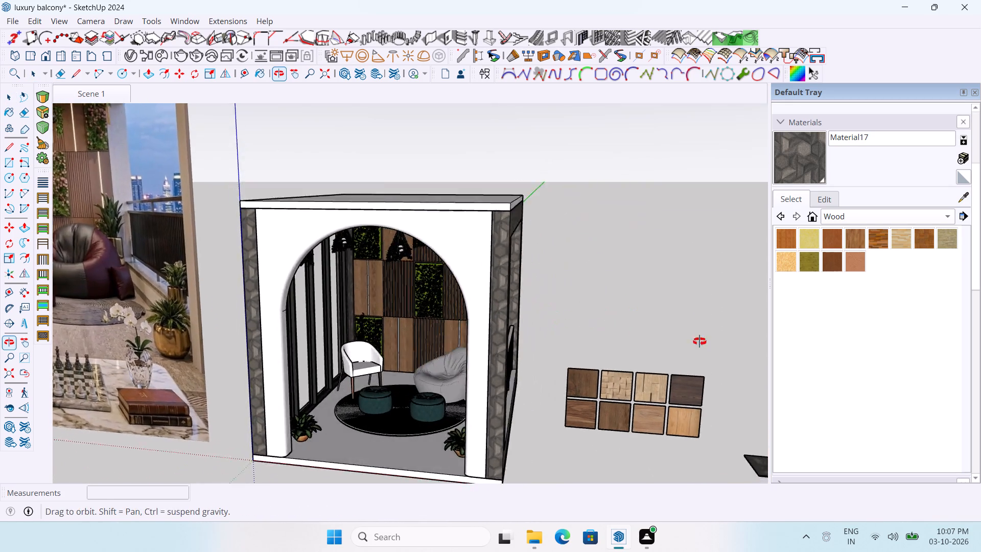
pyautogui.moveTo(699, 341); pyautogui.dragTo(727, 339, button='middle')
pyautogui.scroll(-3, 668, 331)
pyautogui.moveTo(662, 328); pyautogui.dragTo(614, 384, button='middle')
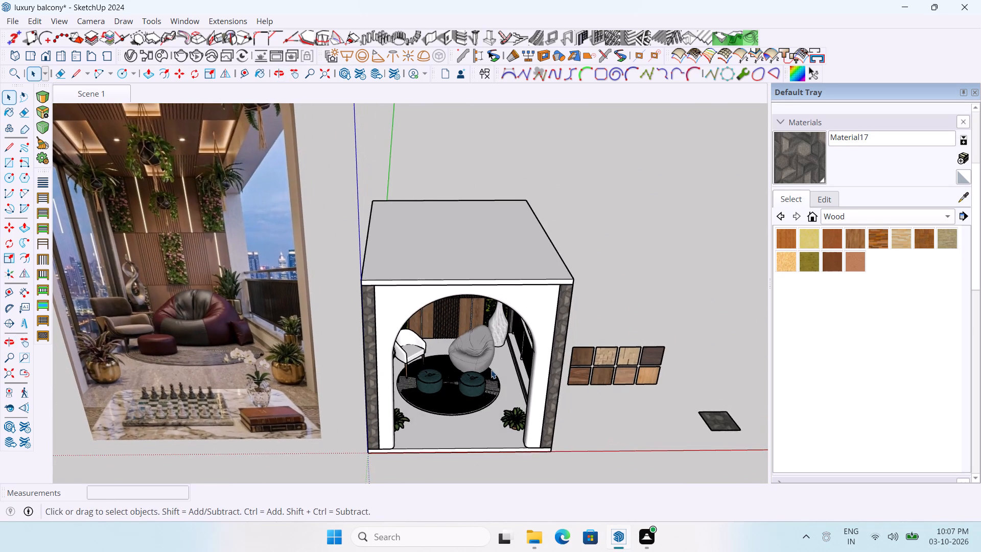
# Sample the wood block tile, Material9, from the swatch board and paint the whole glass-door wall with it.
pyautogui.scroll(2, 491, 370)
pyautogui.scroll(3, 614, 383)
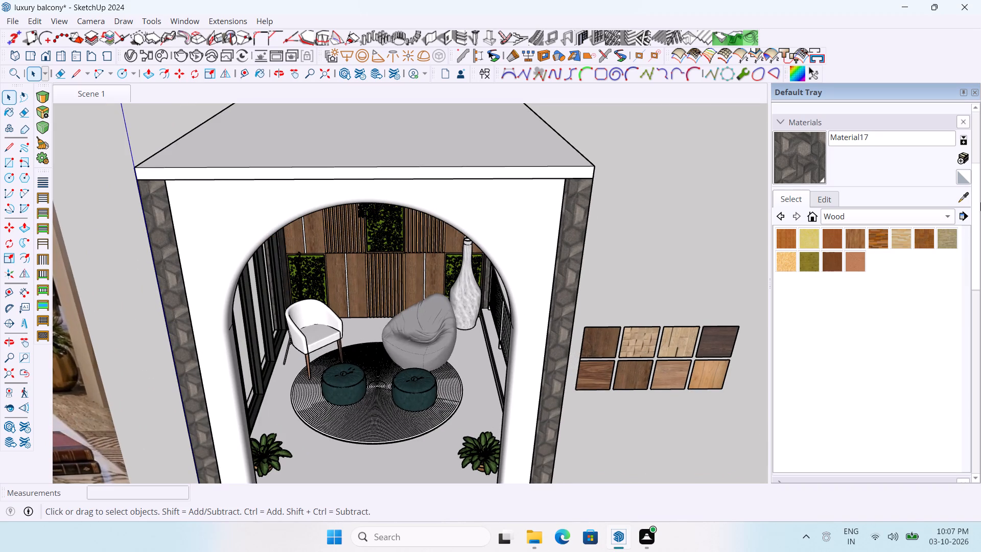
pyautogui.click(963, 204)
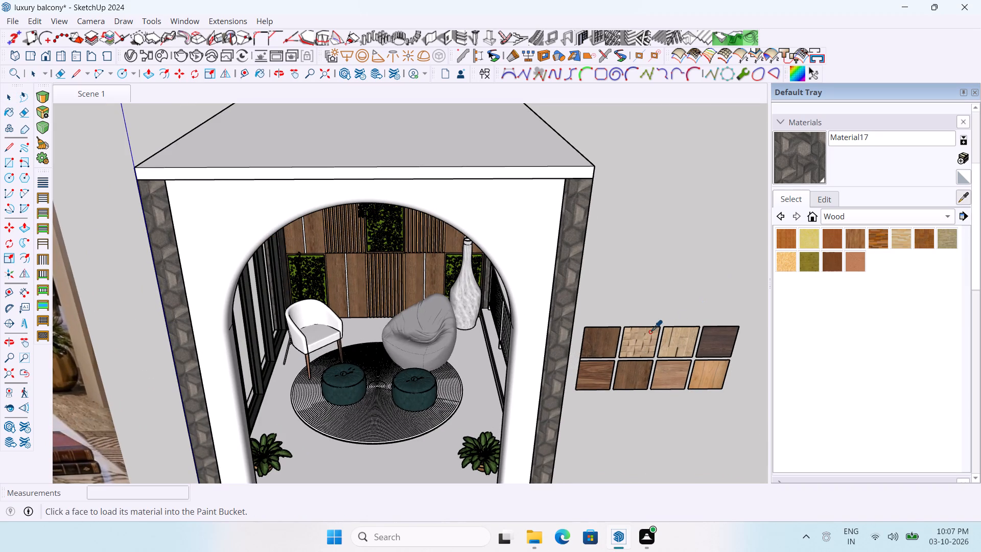
pyautogui.click(637, 336)
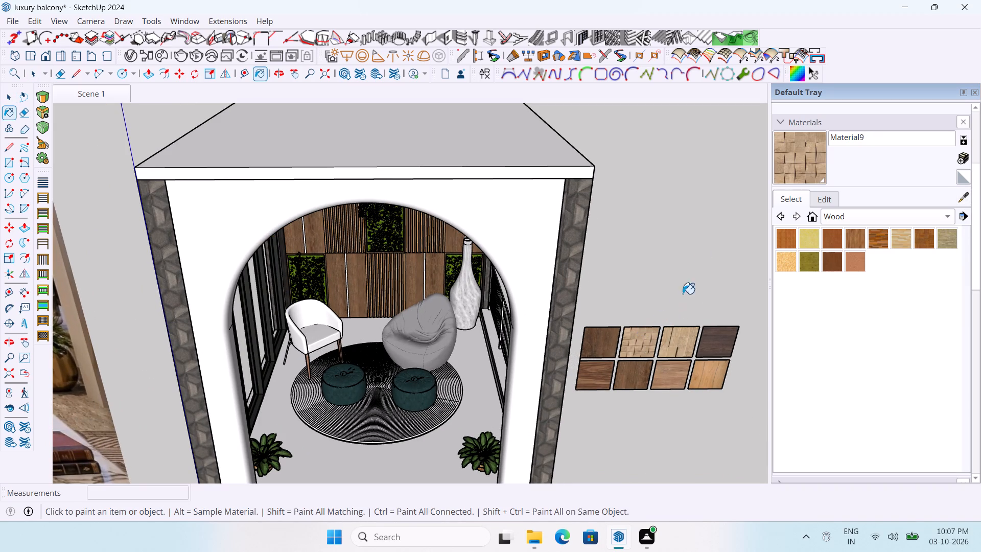
pyautogui.scroll(-3, 697, 258)
pyautogui.moveTo(639, 255); pyautogui.dragTo(518, 193, button='middle')
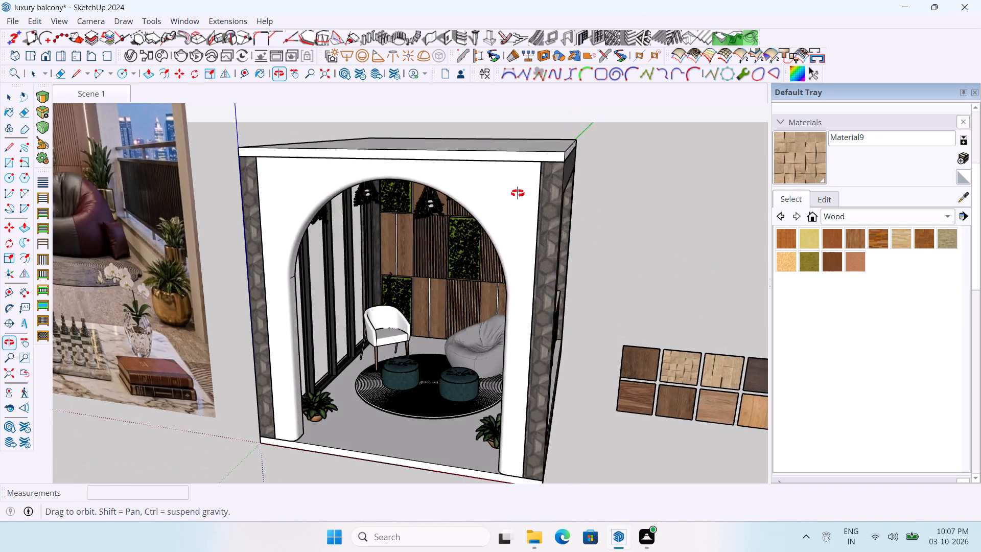
pyautogui.moveTo(518, 193); pyautogui.dragTo(504, 190, button='middle')
pyautogui.scroll(3, 261, 192)
pyautogui.scroll(1, 373, 188)
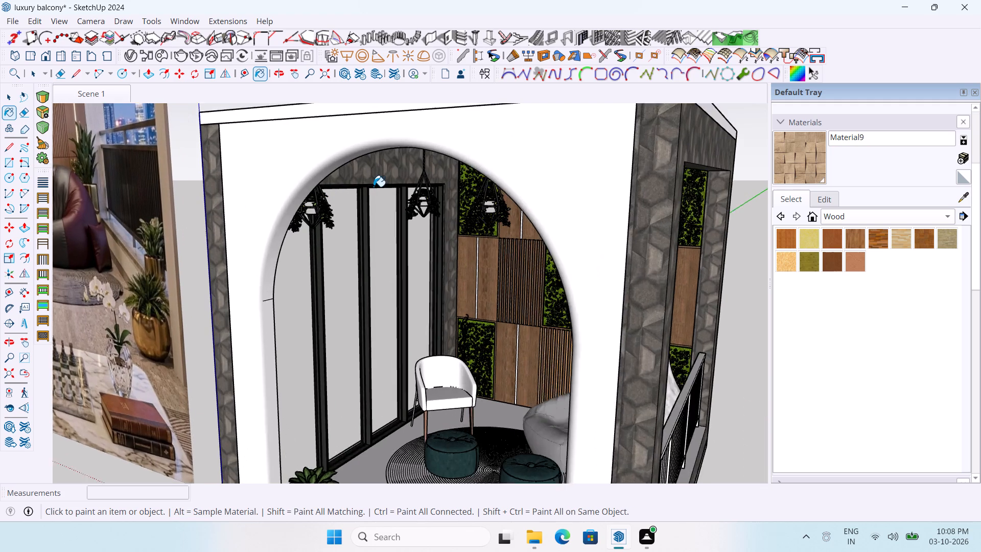
pyautogui.scroll(1, 373, 187)
pyautogui.click(381, 179)
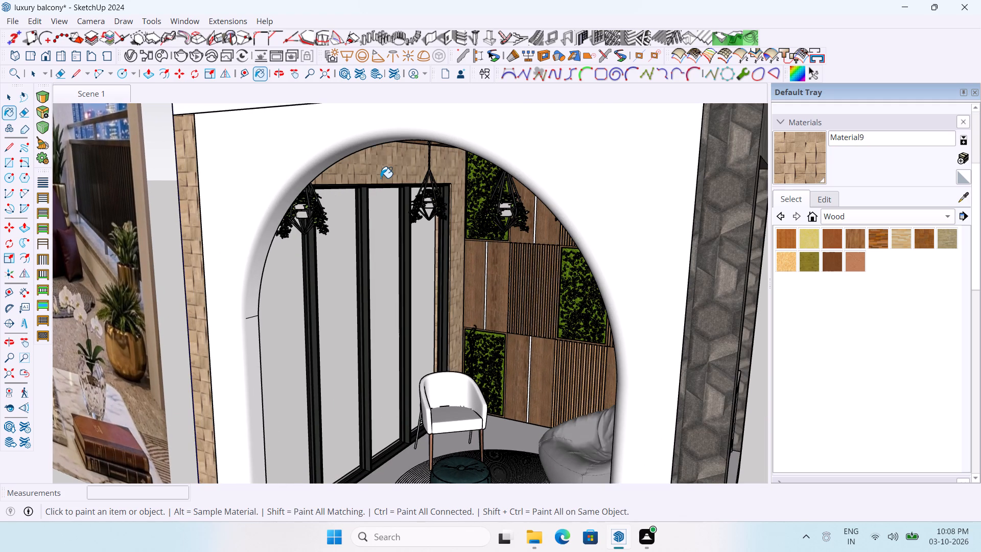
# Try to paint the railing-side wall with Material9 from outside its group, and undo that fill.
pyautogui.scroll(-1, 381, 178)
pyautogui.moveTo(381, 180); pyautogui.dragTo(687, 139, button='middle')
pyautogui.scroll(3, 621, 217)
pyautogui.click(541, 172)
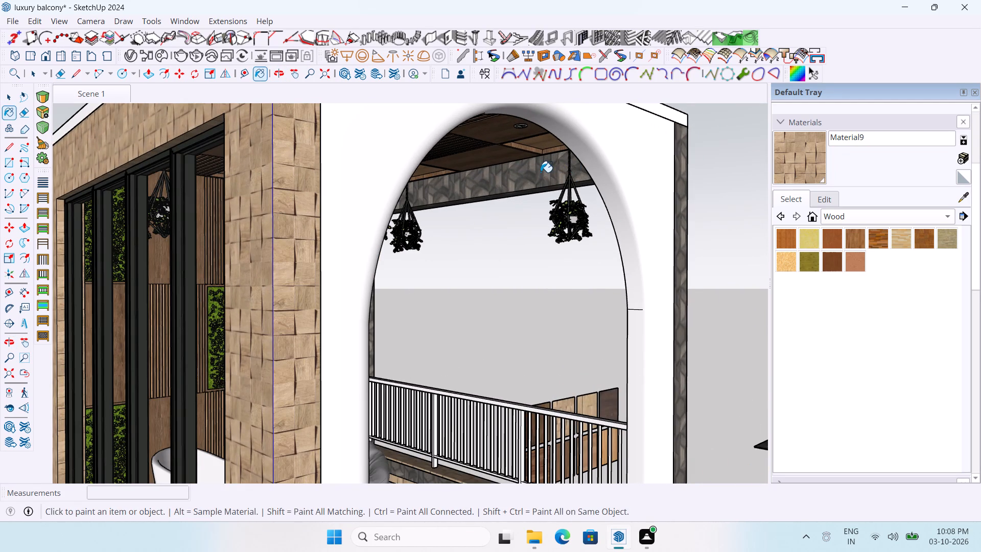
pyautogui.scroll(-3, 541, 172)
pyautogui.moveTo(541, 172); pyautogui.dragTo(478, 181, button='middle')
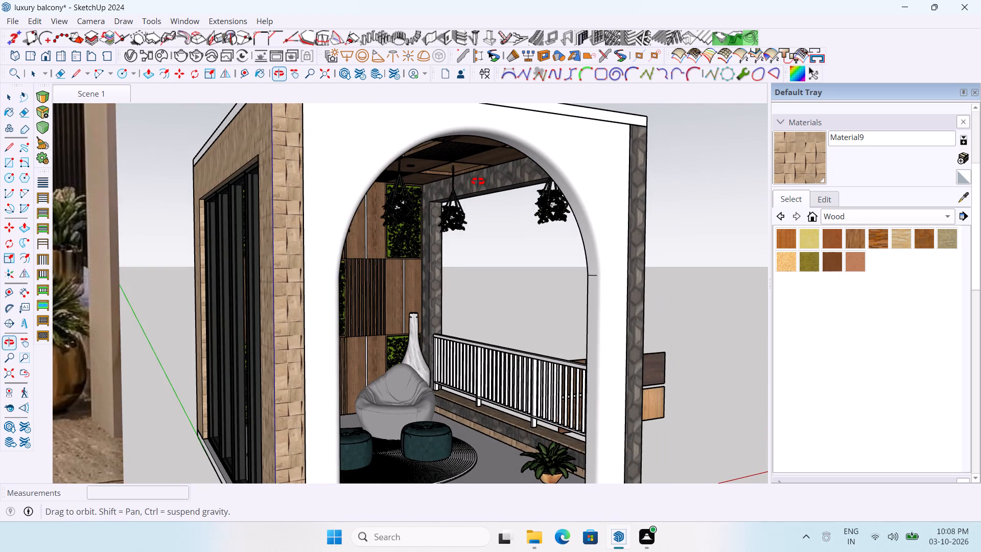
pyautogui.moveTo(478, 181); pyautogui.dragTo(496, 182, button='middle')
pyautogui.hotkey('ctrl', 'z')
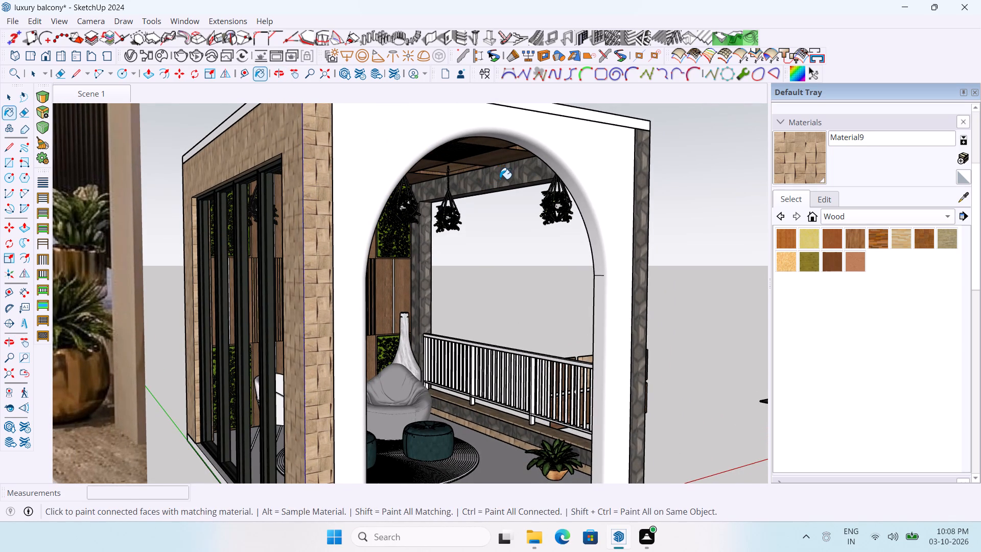
# Open the railing-side wall for editing and paint its inner face, far jamb and front end face with Material9.
pyautogui.press('space')
pyautogui.doubleClick(503, 184)
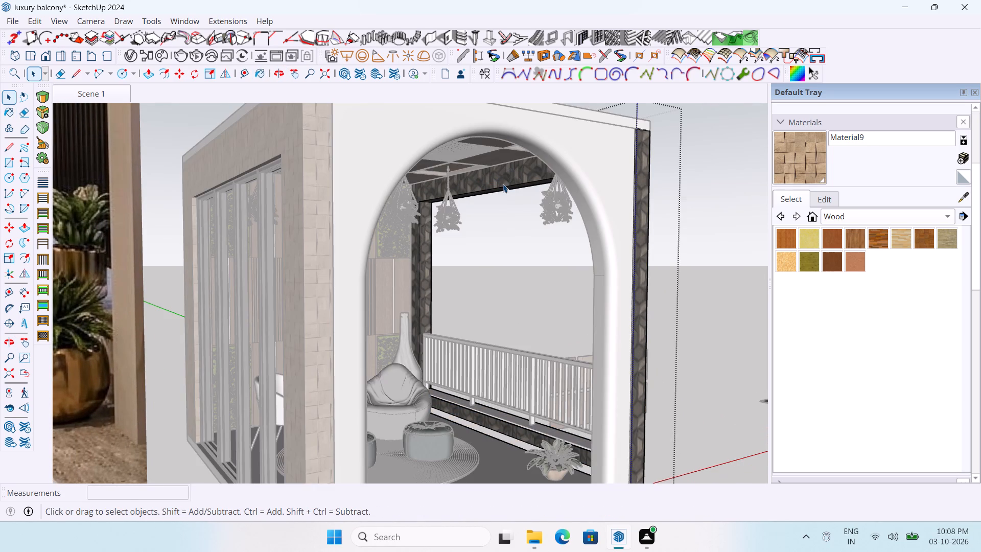
pyautogui.click(787, 168)
pyautogui.scroll(2, 511, 187)
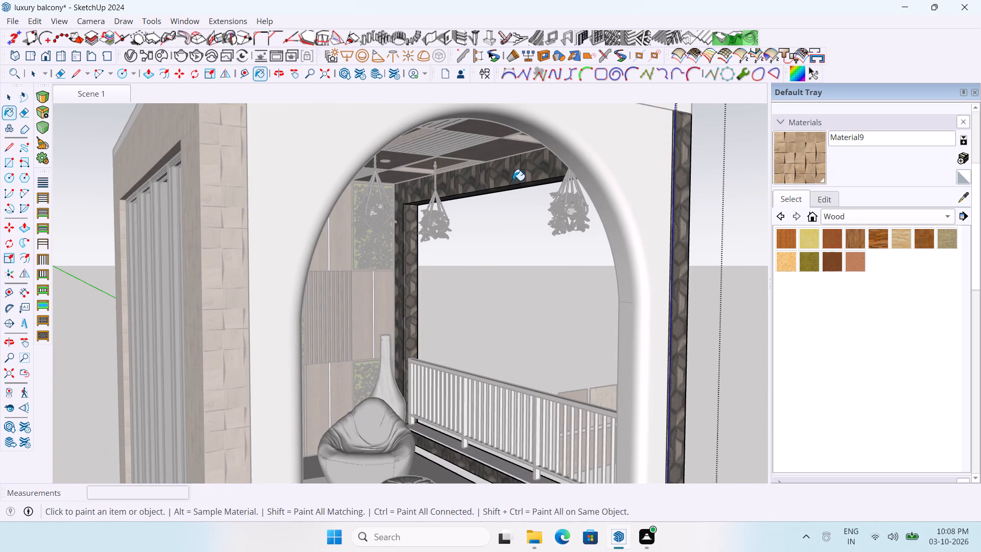
pyautogui.click(513, 180)
pyautogui.click(414, 243)
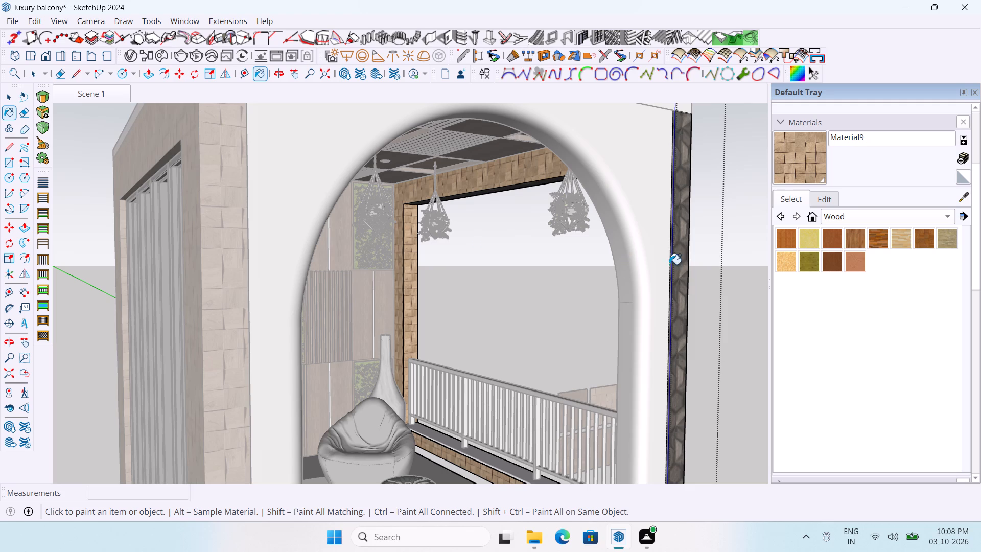
pyautogui.click(681, 260)
# Paint the railing wall's outer face and the opening's top reveal with the wood block tile, Material9.
pyautogui.scroll(-3, 476, 271)
pyautogui.moveTo(536, 348); pyautogui.dragTo(532, 348, button='middle')
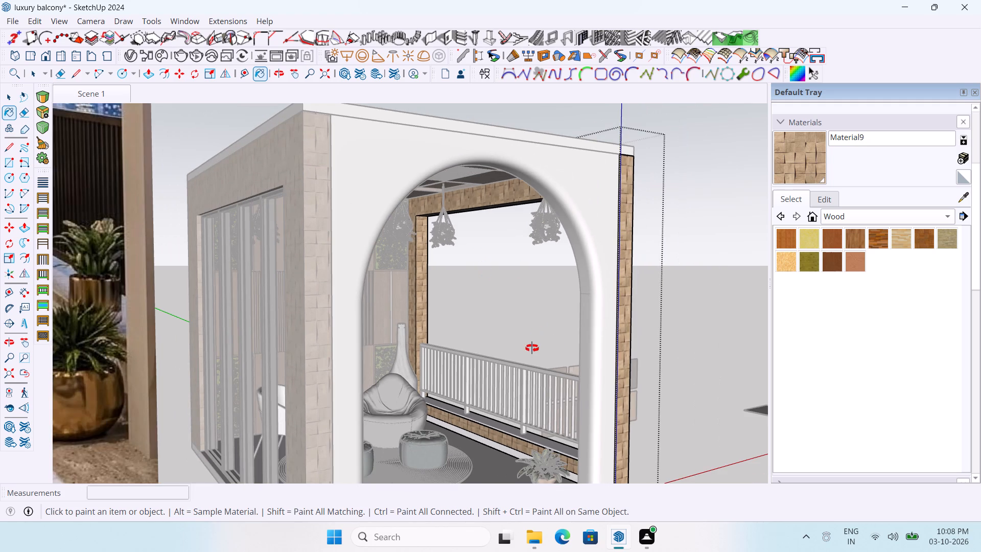
pyautogui.moveTo(532, 348); pyautogui.dragTo(165, 335, button='middle')
pyautogui.click(314, 172)
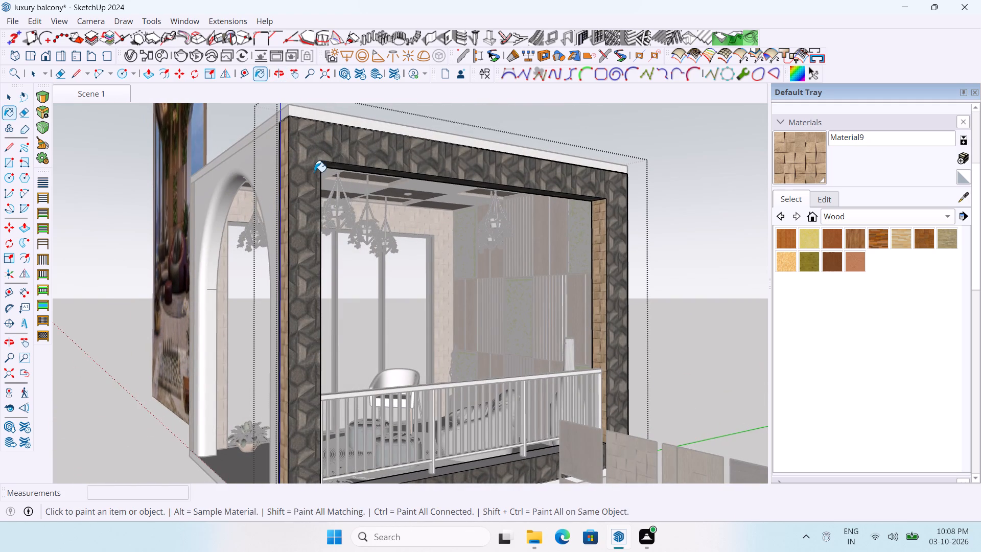
pyautogui.scroll(4, 393, 178)
pyautogui.click(399, 173)
# Paint the near jamb of the railing wall's opening with Material9 and exit the wall group.
pyautogui.scroll(-6, 397, 172)
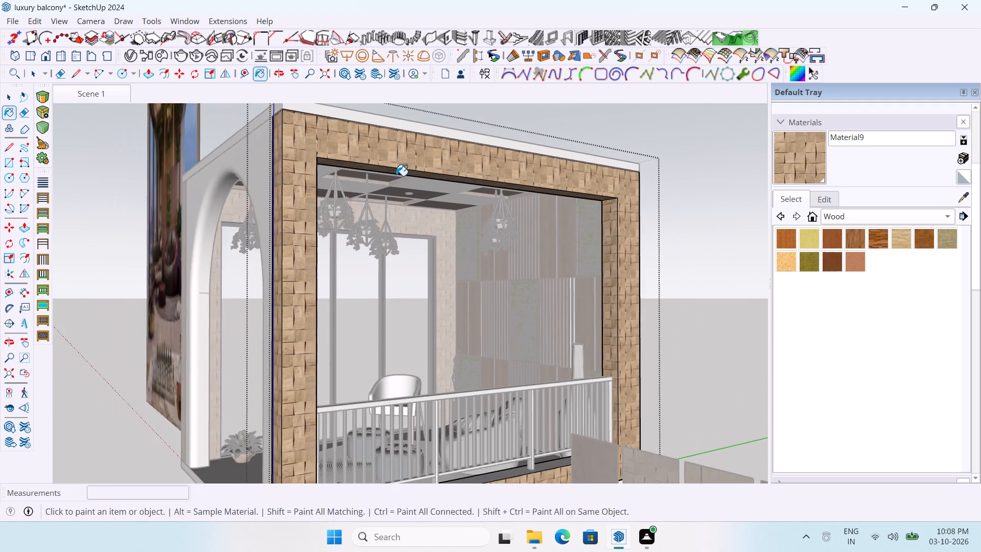
pyautogui.moveTo(395, 192); pyautogui.dragTo(184, 209, button='middle')
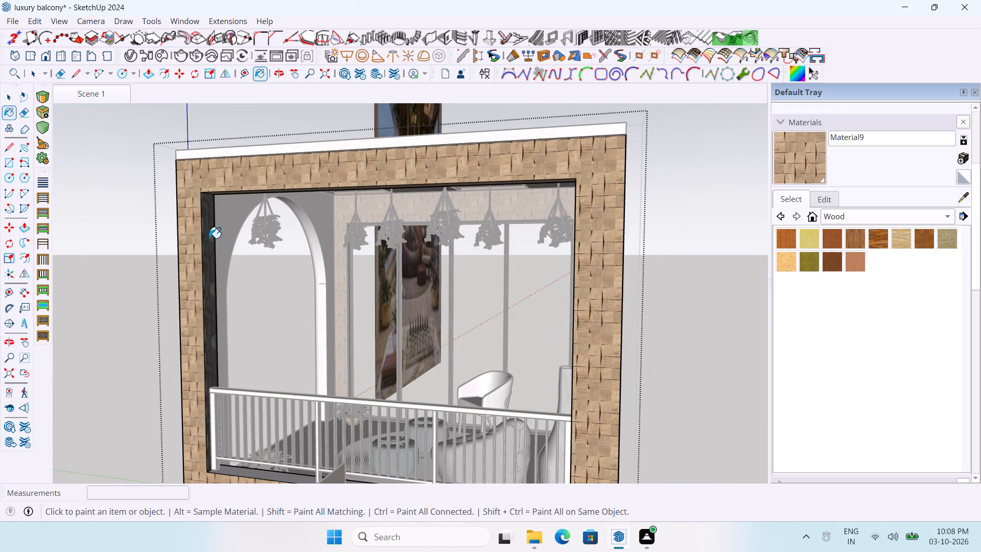
pyautogui.click(209, 238)
pyautogui.scroll(-5, 209, 239)
pyautogui.scroll(3, 369, 412)
pyautogui.moveTo(377, 409); pyautogui.dragTo(497, 531, button='middle')
pyautogui.scroll(1, 381, 413)
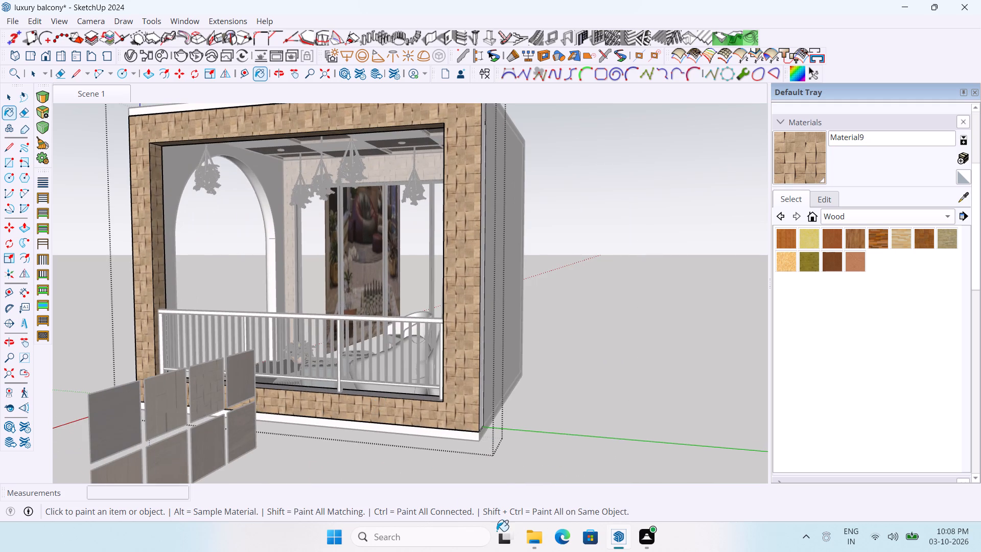
pyautogui.moveTo(497, 531); pyautogui.dragTo(596, 519, button='middle')
pyautogui.scroll(-5, 559, 346)
pyautogui.scroll(-2, 608, 310)
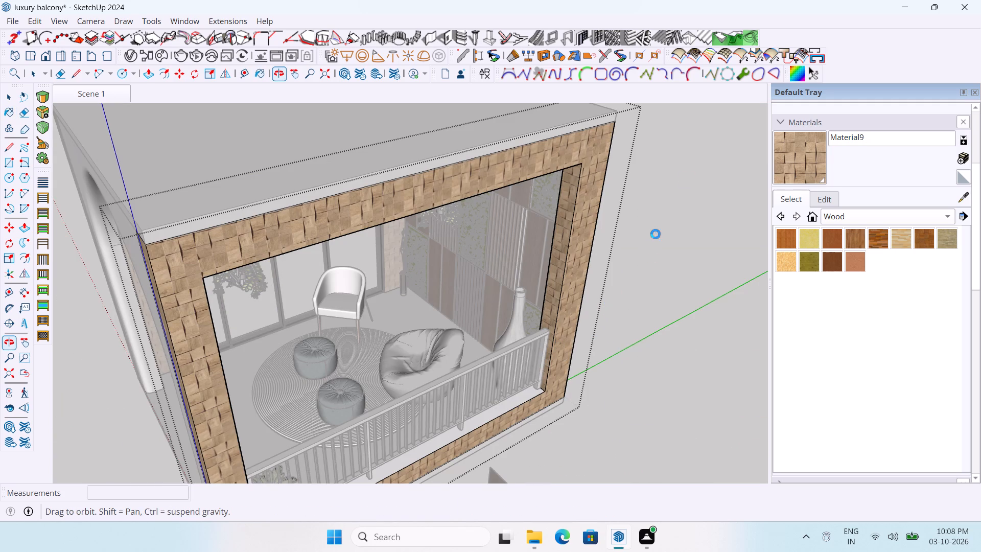
pyautogui.scroll(-9, 538, 267)
pyautogui.scroll(-4, 339, 224)
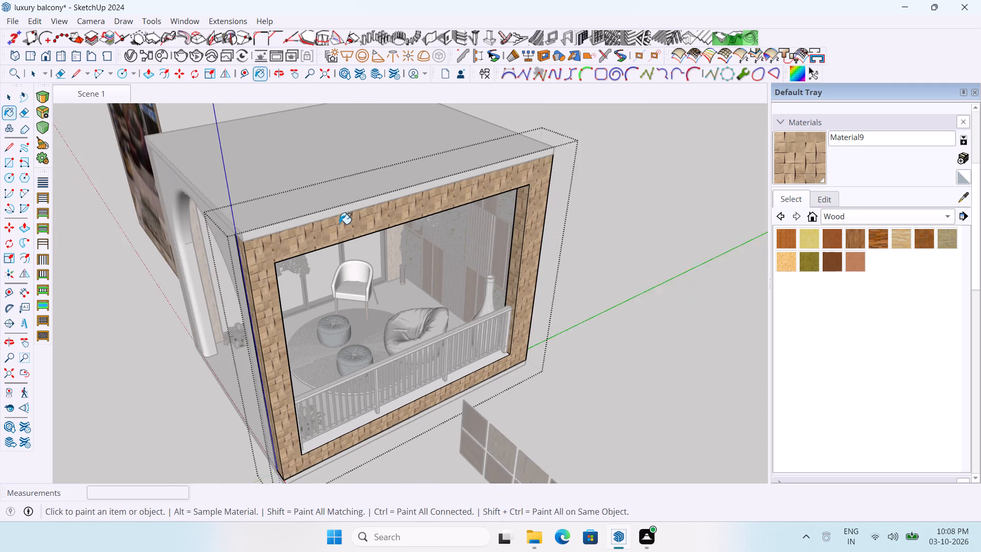
pyautogui.scroll(-3, 395, 298)
pyautogui.moveTo(355, 347); pyautogui.dragTo(548, 342, button='middle')
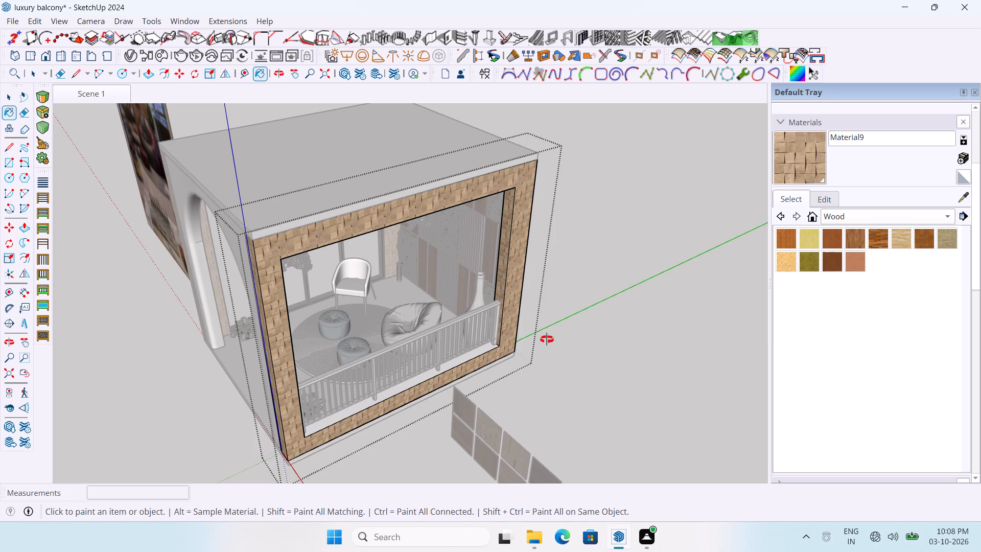
pyautogui.scroll(-3, 556, 290)
pyautogui.press('space')
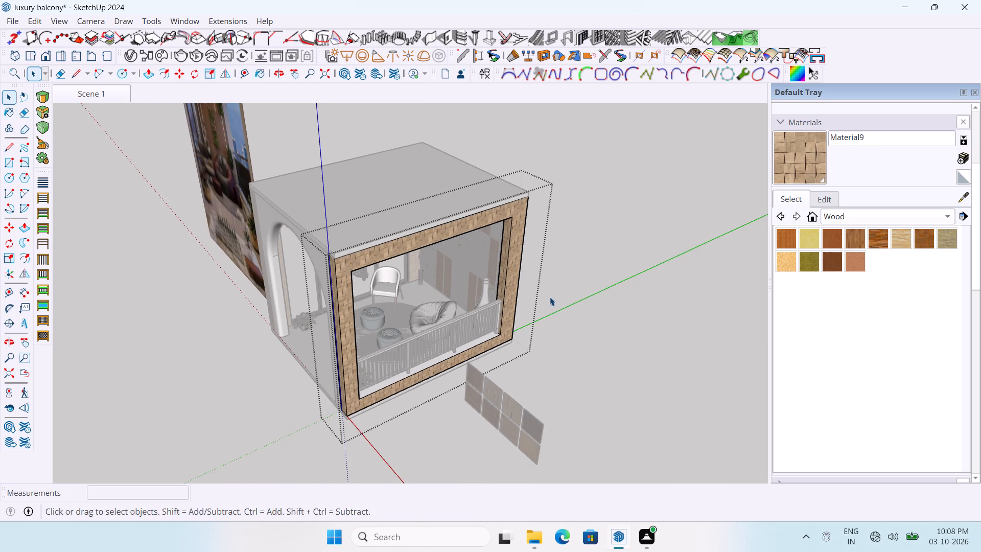
pyautogui.click(550, 297)
# Examine the wood-tiled side walls and the furnished interior through the arch.
pyautogui.moveTo(525, 358); pyautogui.dragTo(742, 336, button='middle')
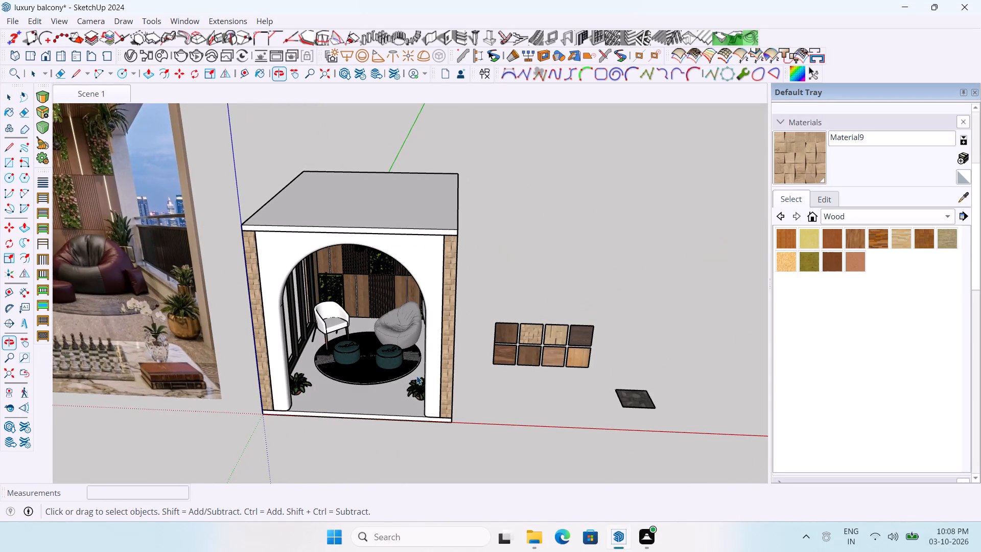
pyautogui.scroll(7, 410, 379)
pyautogui.moveTo(412, 386); pyautogui.dragTo(528, 366, button='middle')
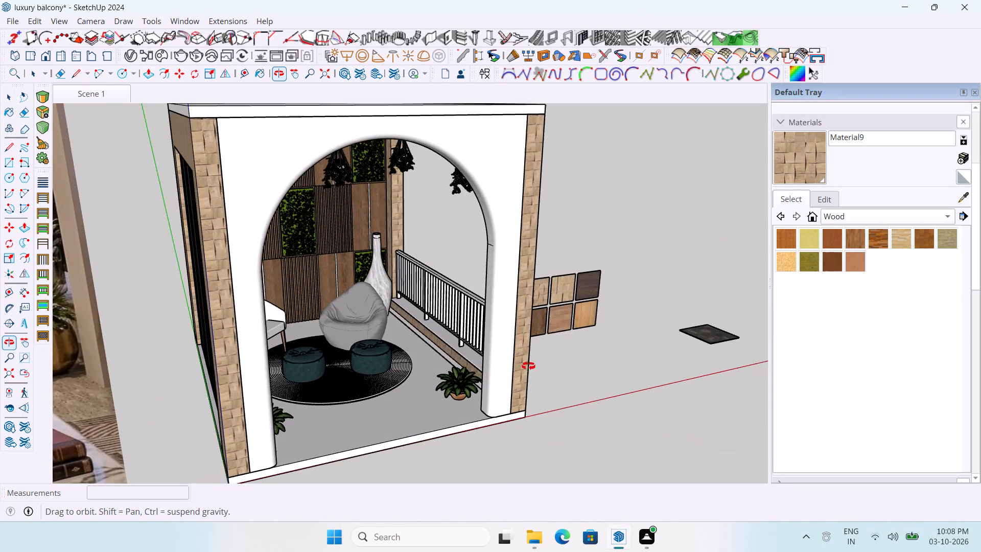
pyautogui.moveTo(528, 366); pyautogui.dragTo(530, 356, button='middle')
pyautogui.scroll(4, 451, 303)
pyautogui.moveTo(449, 327); pyautogui.dragTo(390, 254, button='middle')
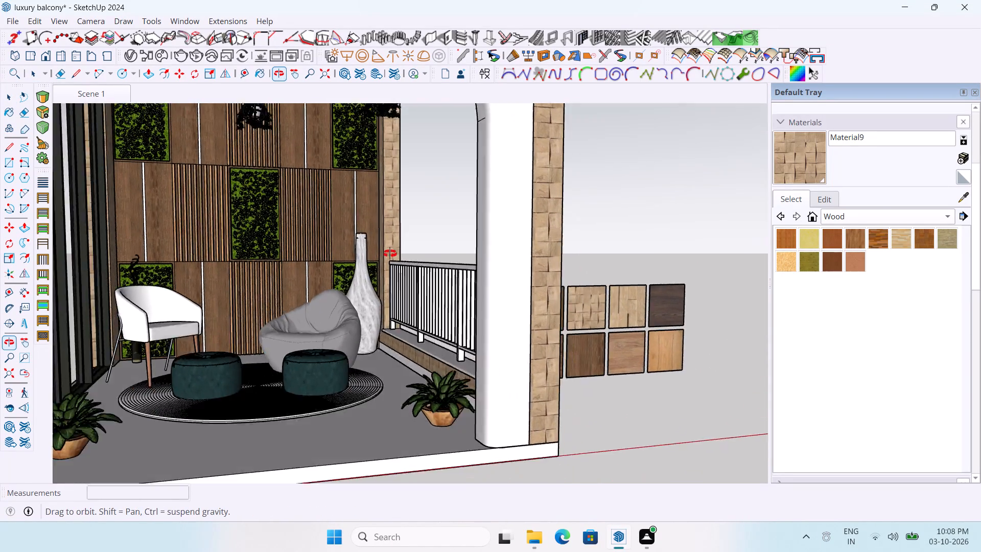
pyautogui.moveTo(390, 254); pyautogui.dragTo(394, 343, button='middle')
pyautogui.scroll(-3, 396, 343)
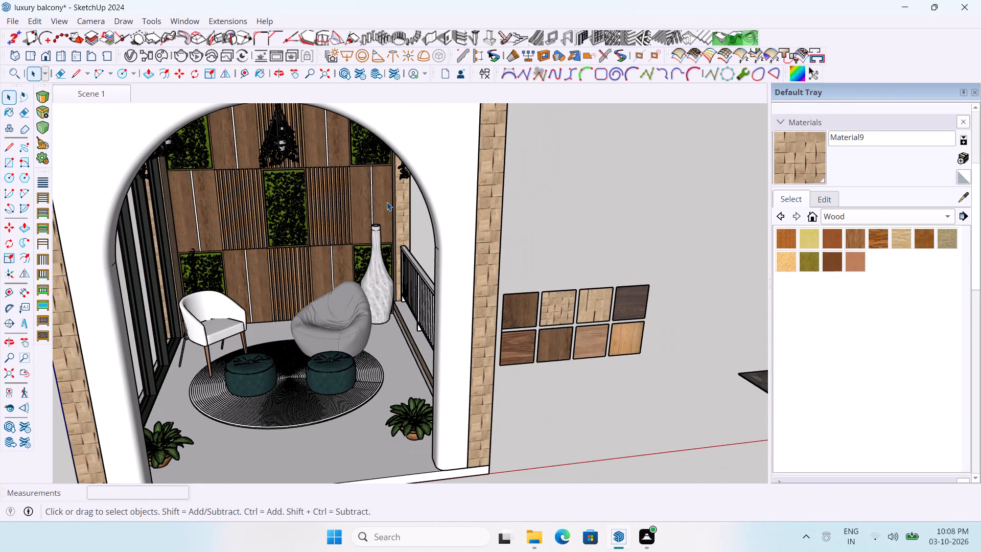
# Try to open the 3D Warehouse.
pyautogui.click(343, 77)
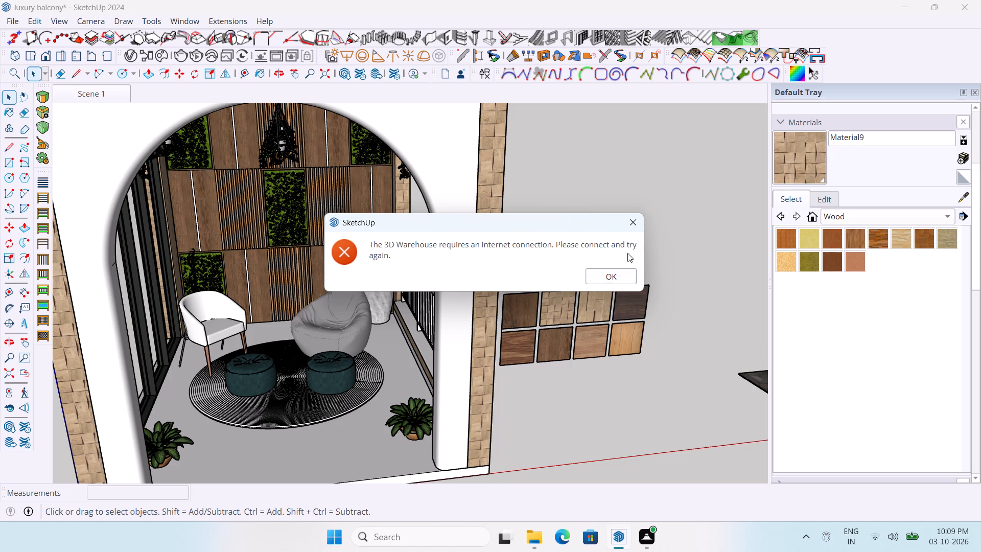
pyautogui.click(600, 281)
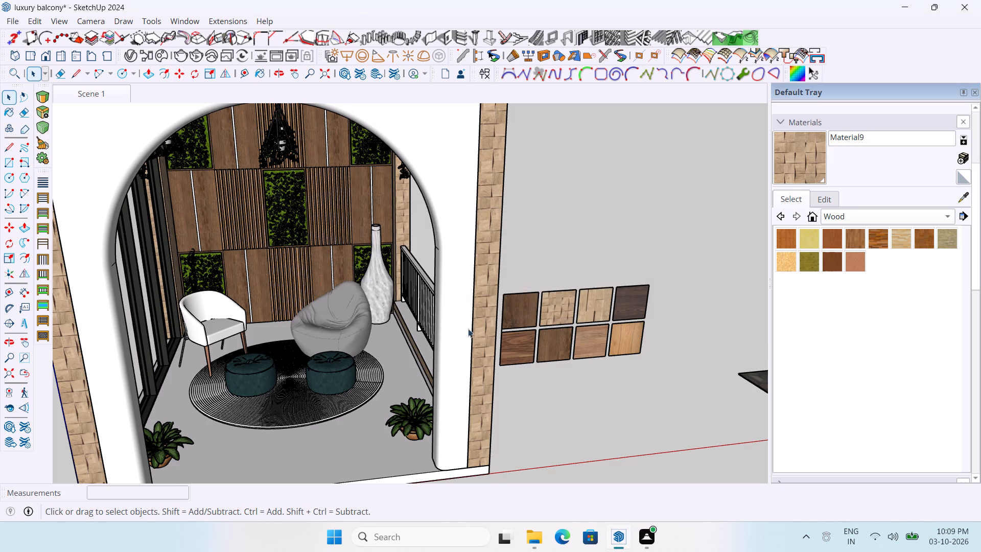
# Examine the balcony's wood-tiled walls, ceiling, railing and furniture from several angles alongside the reference image.
pyautogui.scroll(-5, 612, 430)
pyautogui.scroll(3, 560, 357)
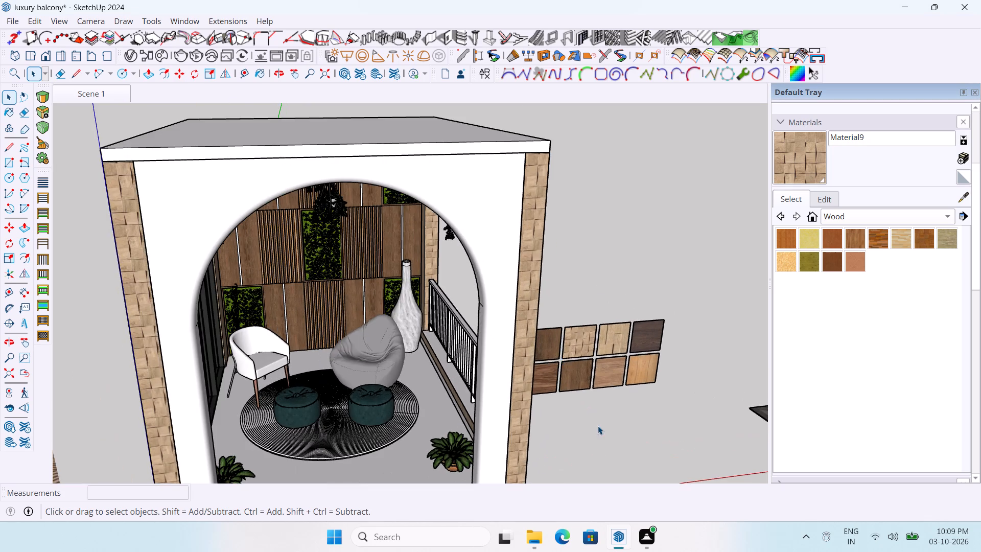
pyautogui.moveTo(598, 426); pyautogui.dragTo(426, 281, button='middle')
pyautogui.scroll(-3, 534, 398)
pyautogui.scroll(3, 428, 265)
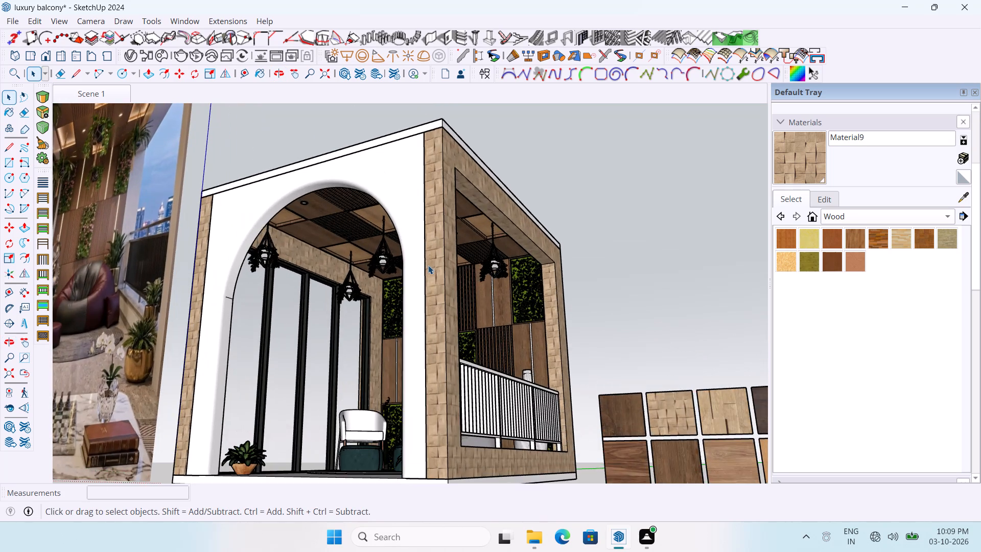
pyautogui.scroll(3, 414, 271)
pyautogui.moveTo(422, 294); pyautogui.dragTo(493, 192, button='middle')
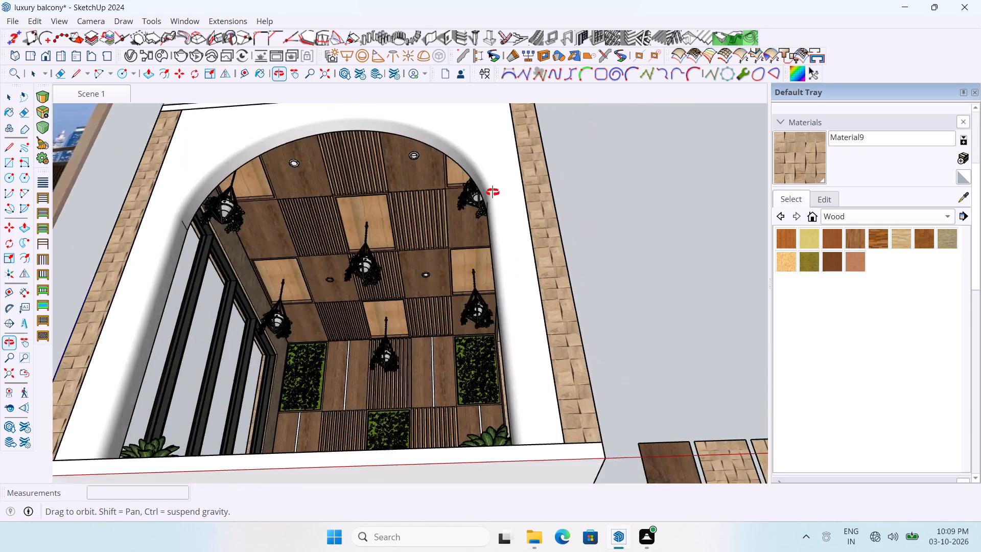
pyautogui.moveTo(493, 192); pyautogui.dragTo(408, 420, button='middle')
pyautogui.scroll(-4, 499, 296)
pyautogui.scroll(4, 426, 368)
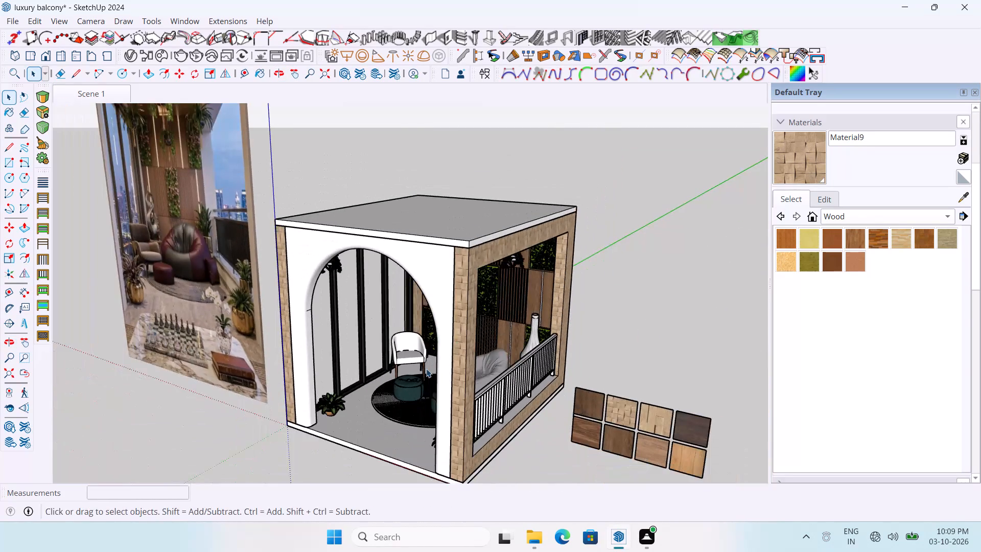
pyautogui.scroll(8, 459, 395)
pyautogui.moveTo(479, 410); pyautogui.dragTo(569, 423, button='middle')
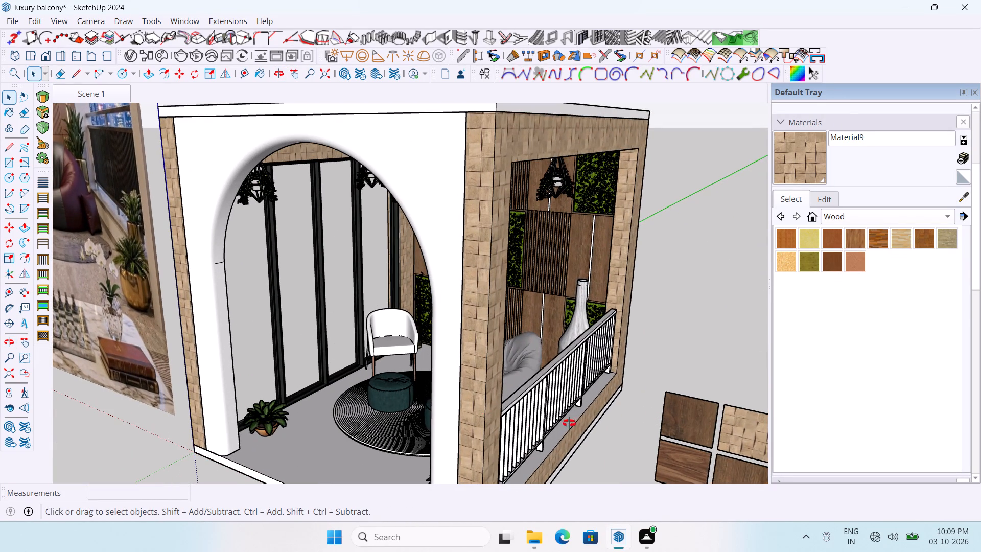
pyautogui.moveTo(569, 423); pyautogui.dragTo(643, 405, button='middle')
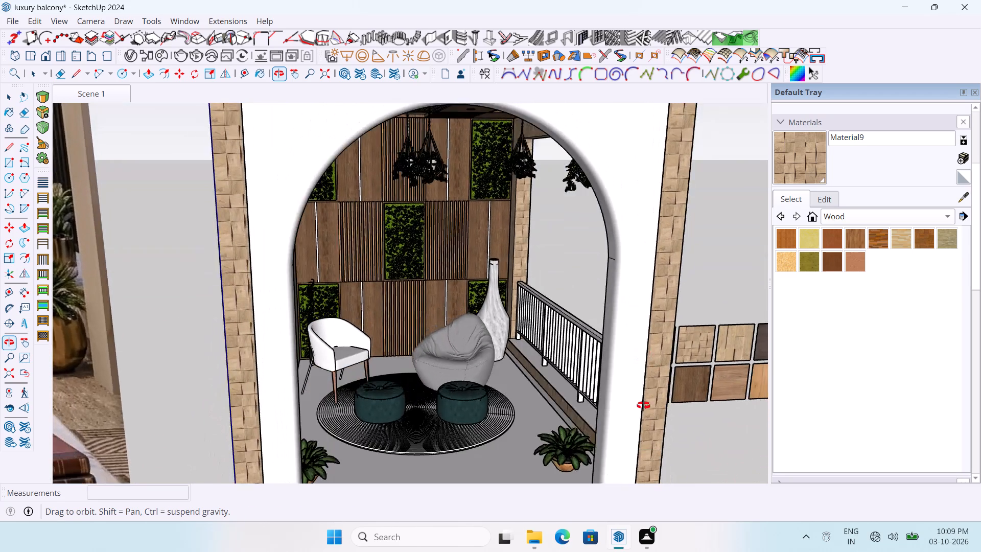
pyautogui.scroll(-3, 272, 381)
pyautogui.moveTo(305, 359); pyautogui.dragTo(415, 298, button='middle')
pyautogui.scroll(1, 678, 443)
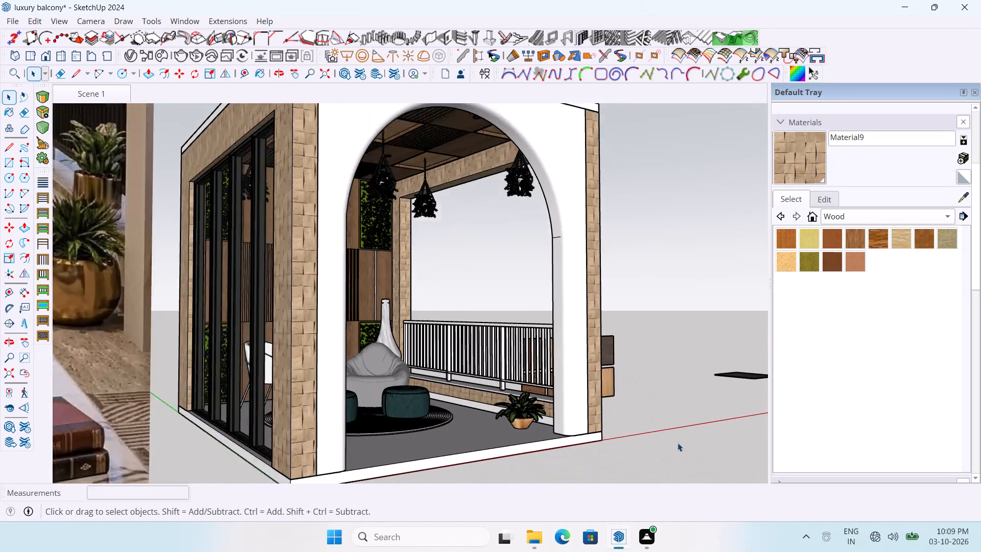
pyautogui.scroll(1, 678, 443)
pyautogui.scroll(-2, 676, 445)
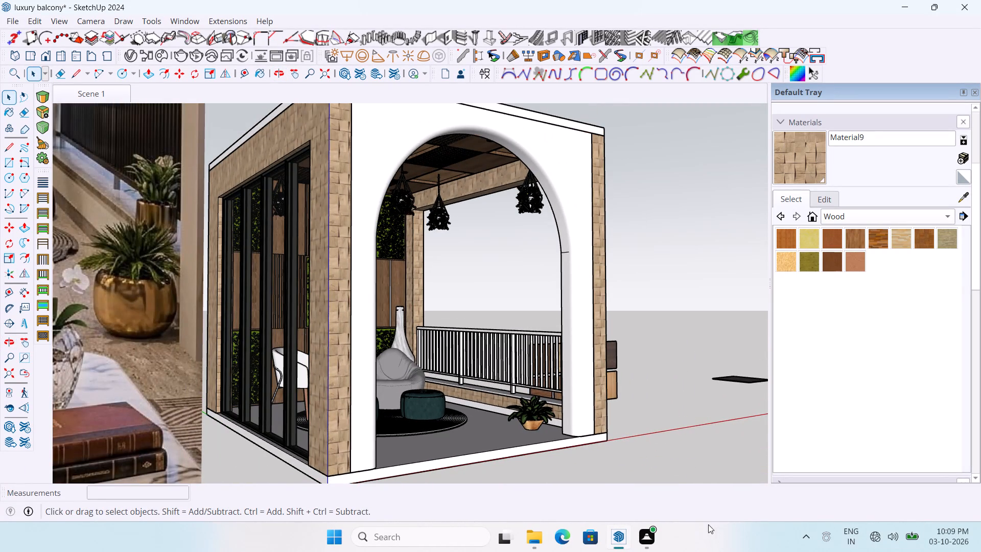
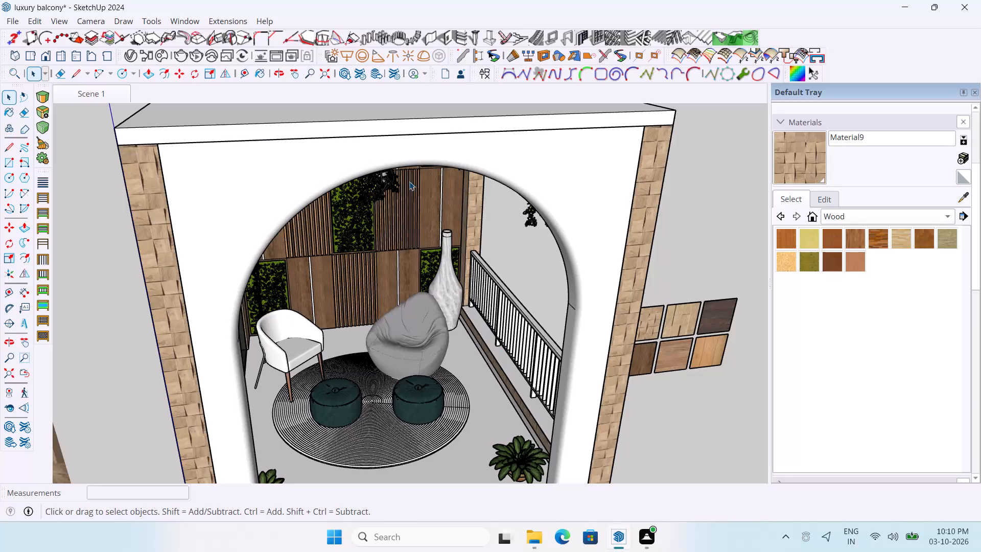
# Open the 3D Warehouse and browse the "tiles" model results for a suitable tile.
pyautogui.click(343, 74)
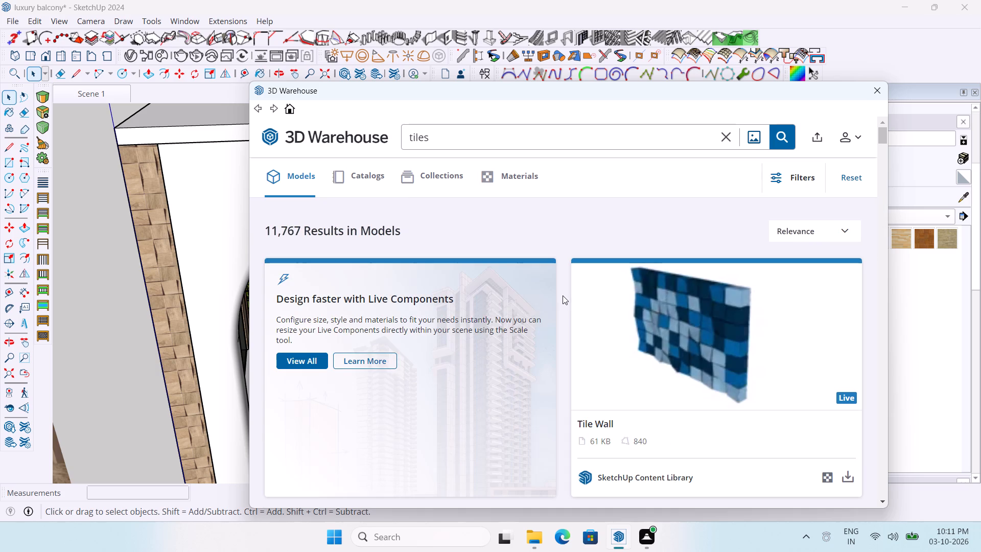
pyautogui.scroll(-8, 563, 295)
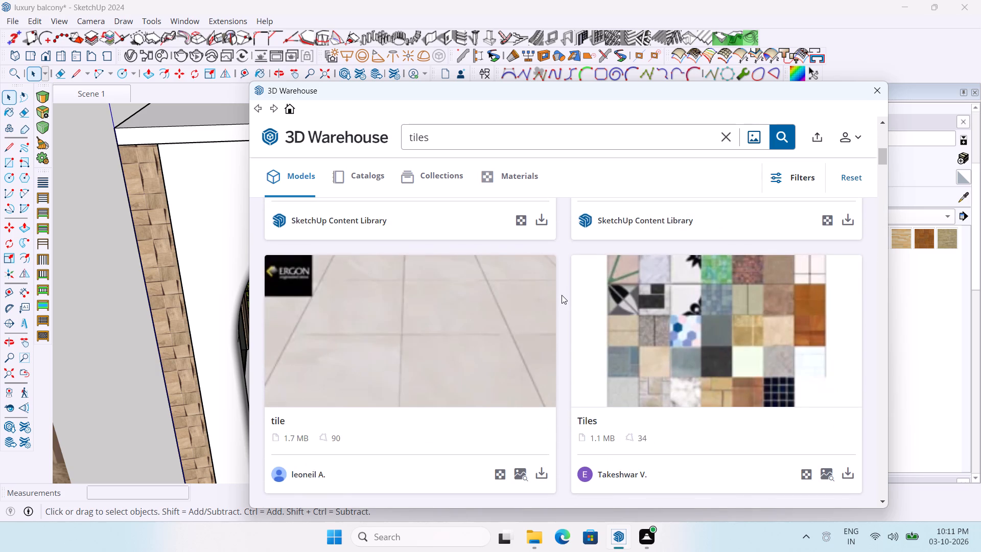
pyautogui.scroll(-8, 562, 295)
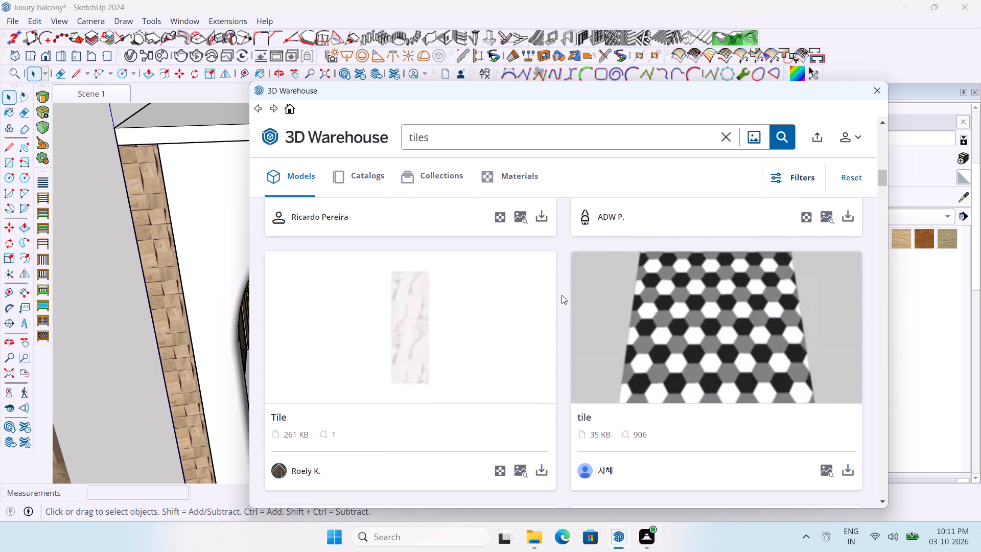
pyautogui.scroll(-9, 562, 295)
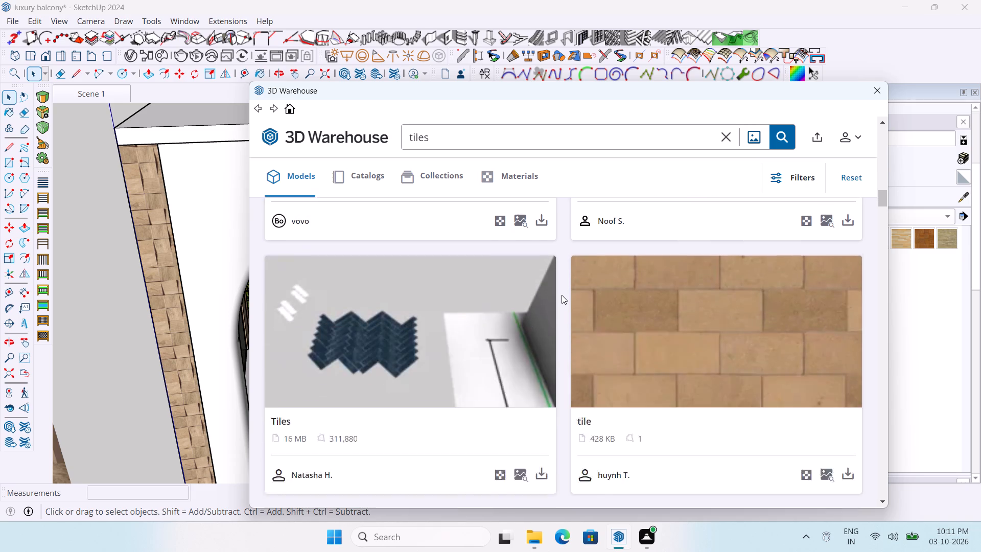
pyautogui.scroll(-18, 562, 295)
pyautogui.scroll(-4, 562, 295)
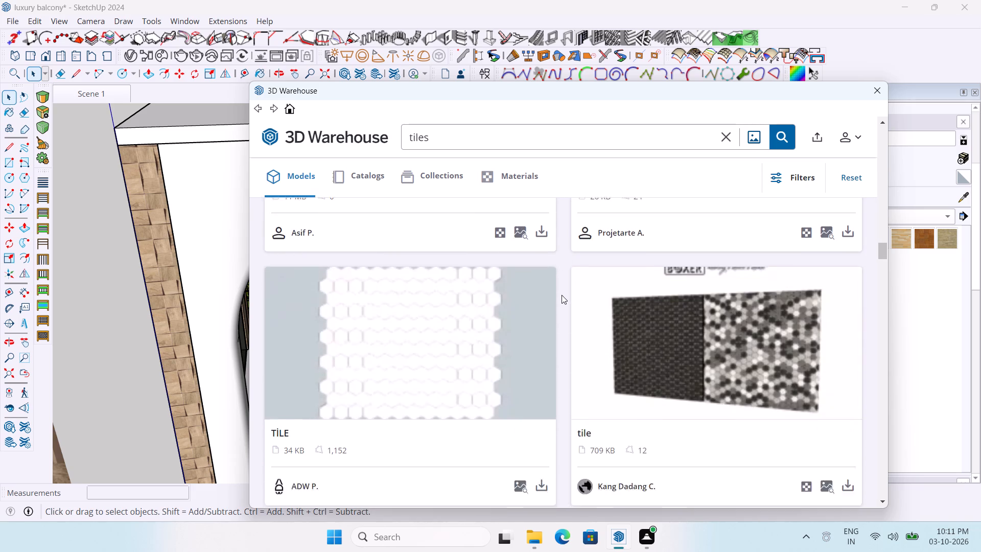
pyautogui.scroll(-6, 562, 295)
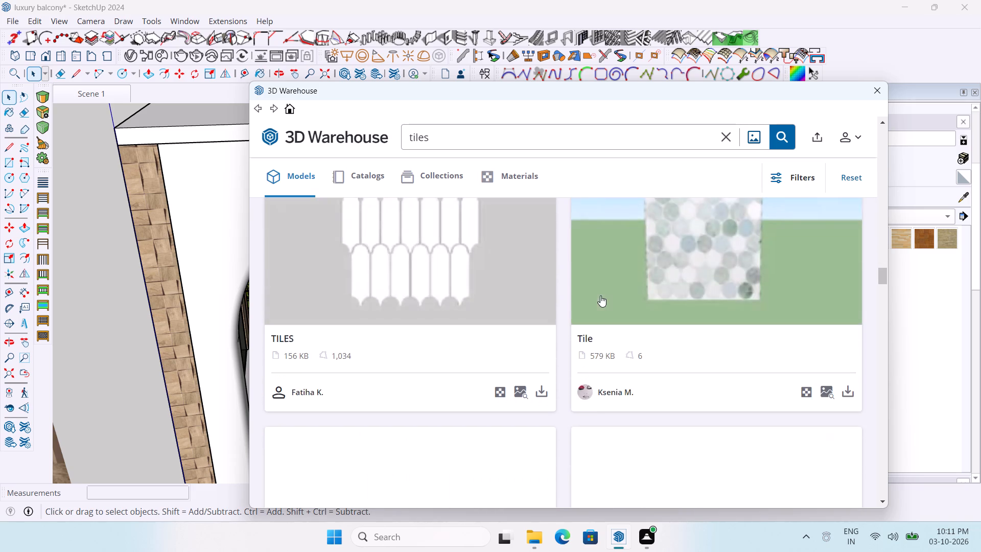
pyautogui.scroll(4, 600, 295)
pyautogui.scroll(-6, 600, 295)
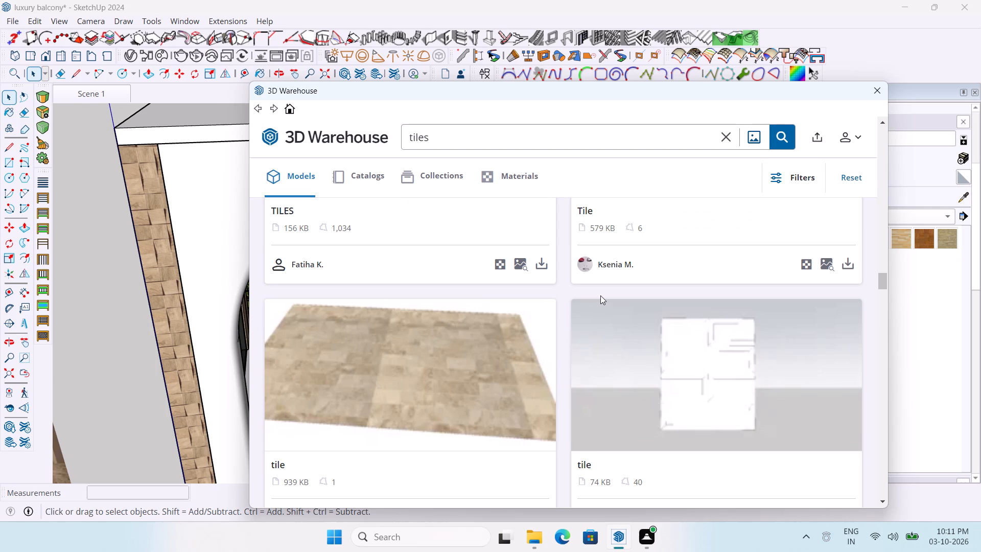
pyautogui.scroll(-6, 600, 295)
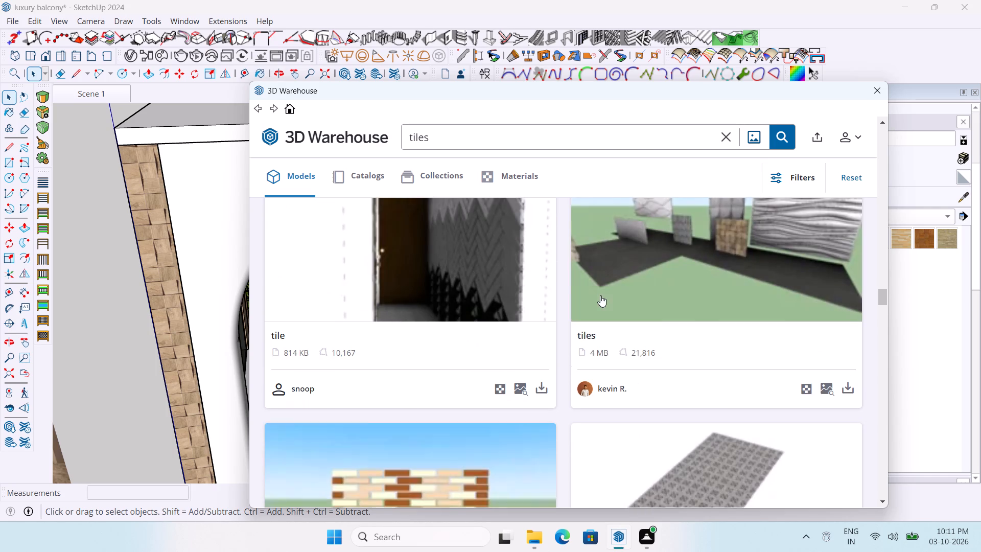
pyautogui.scroll(-10, 600, 295)
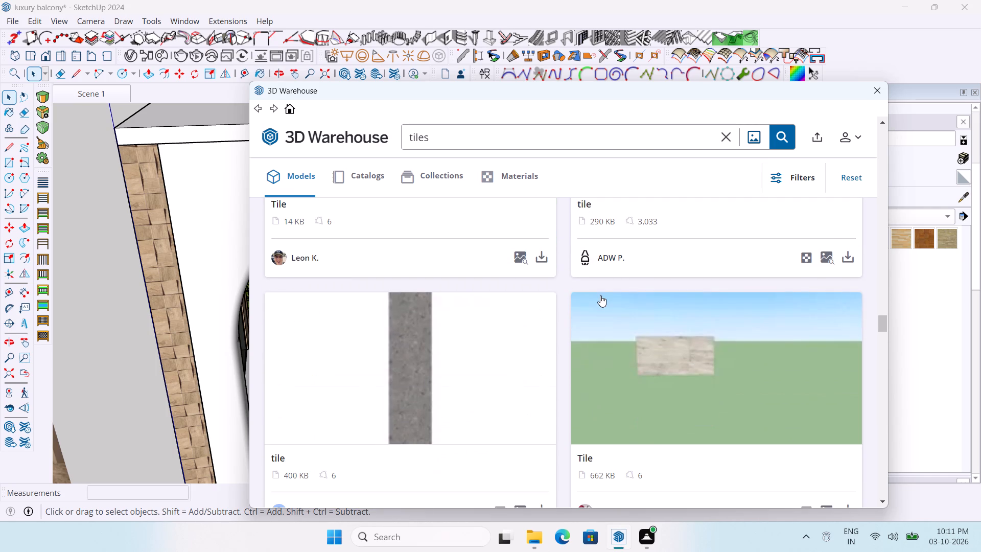
pyautogui.scroll(-3, 600, 295)
pyautogui.scroll(4, 600, 295)
pyautogui.scroll(-5, 600, 295)
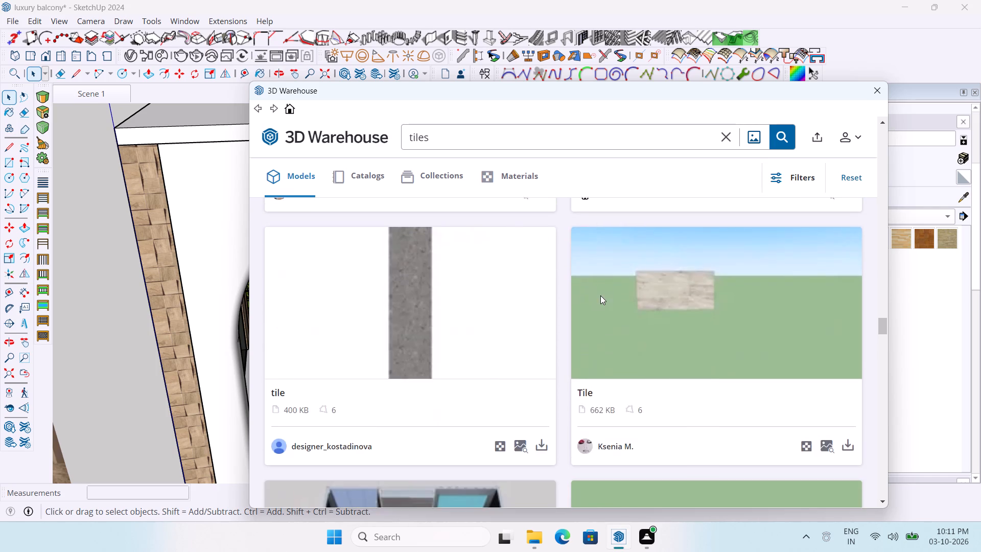
pyautogui.scroll(-7, 600, 295)
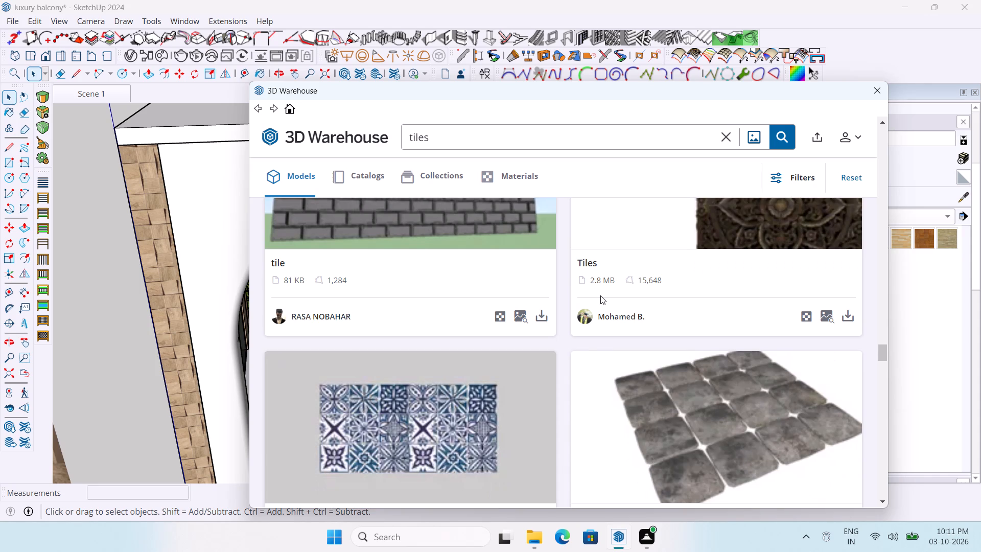
pyautogui.scroll(-4, 600, 295)
pyautogui.scroll(-4, 396, 369)
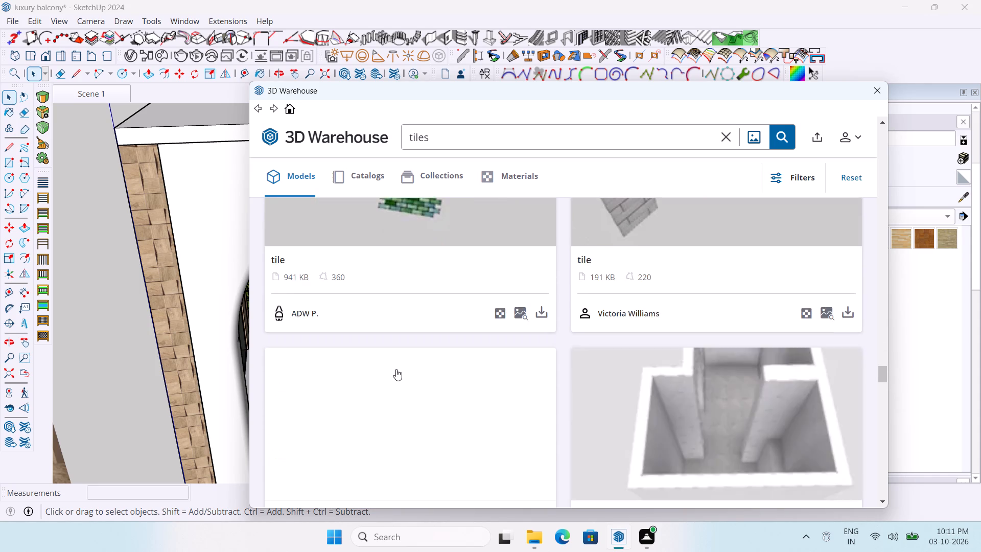
pyautogui.scroll(-7, 396, 369)
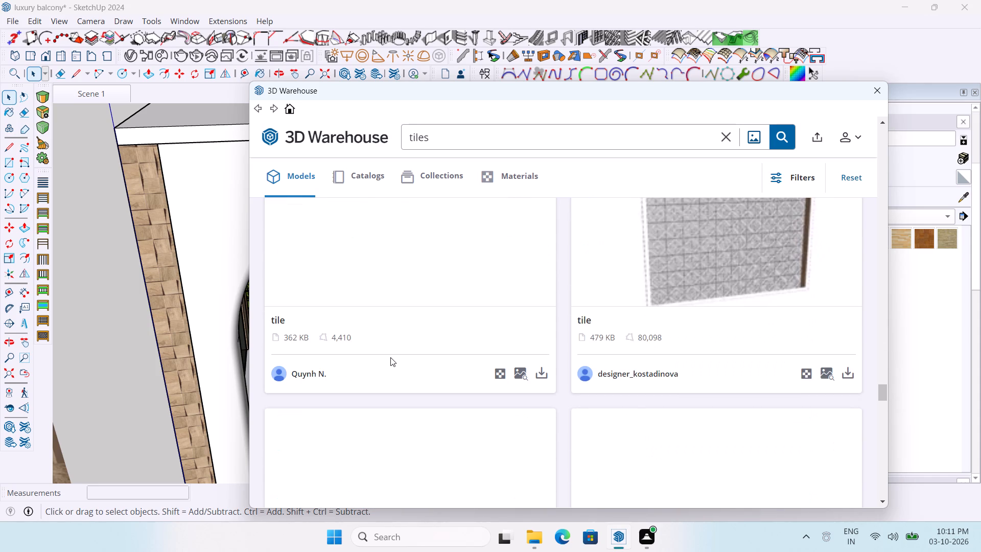
pyautogui.scroll(2, 390, 356)
pyautogui.scroll(-5, 389, 355)
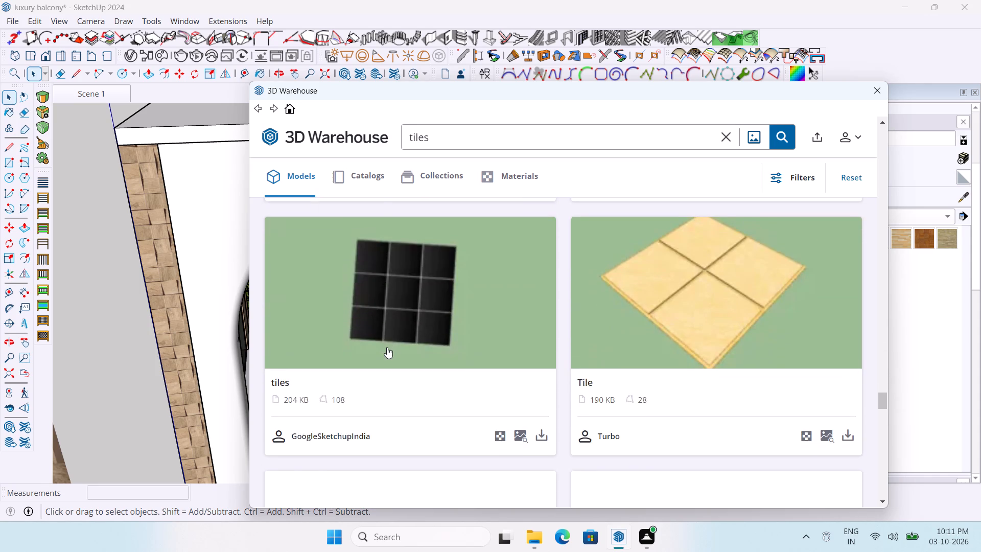
pyautogui.scroll(-9, 387, 347)
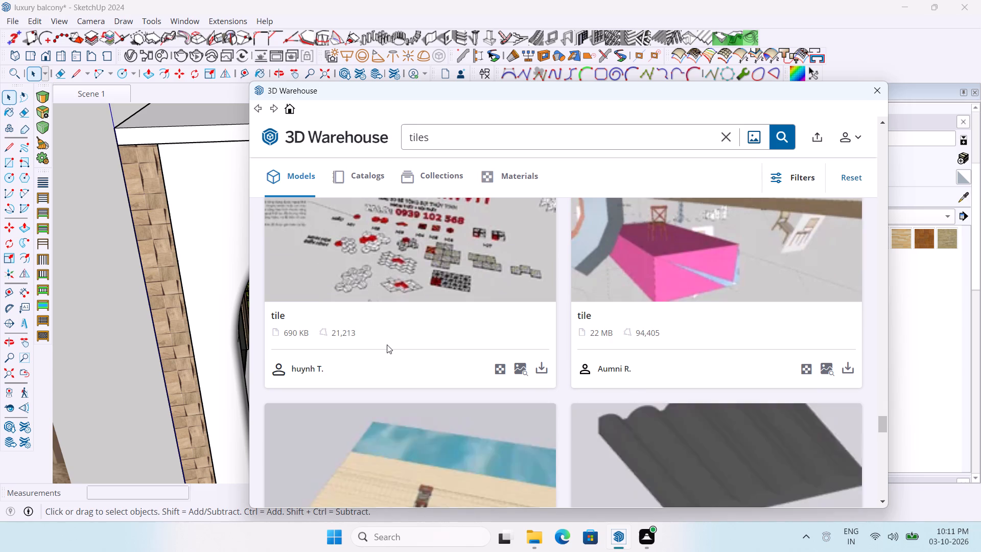
pyautogui.scroll(20, 387, 344)
pyautogui.scroll(3, 387, 344)
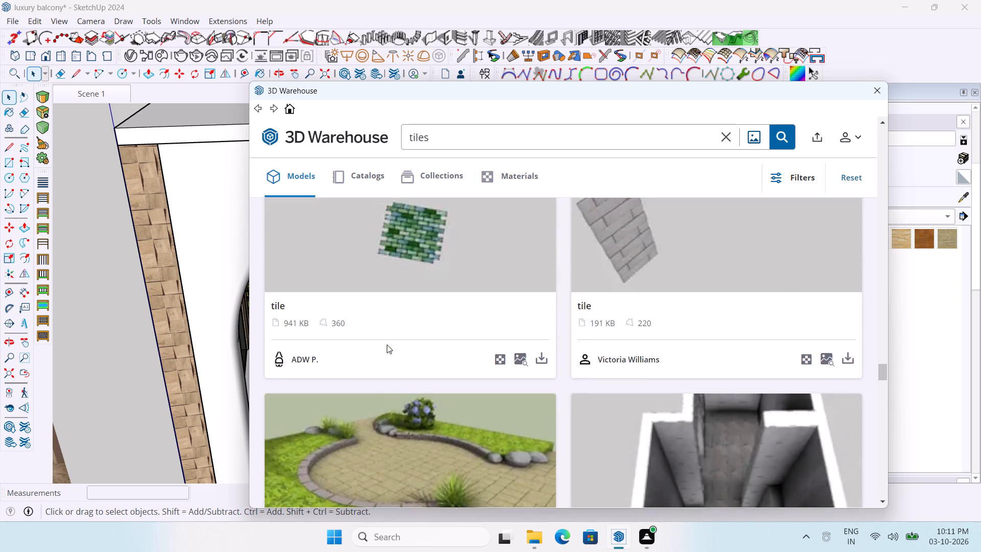
pyautogui.scroll(19, 387, 344)
pyautogui.scroll(2, 387, 344)
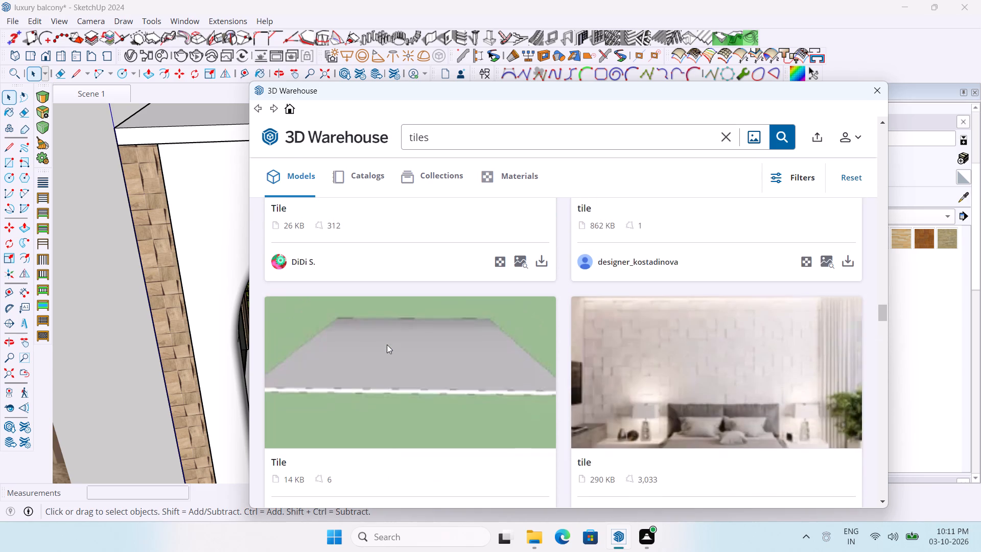
pyautogui.scroll(13, 387, 344)
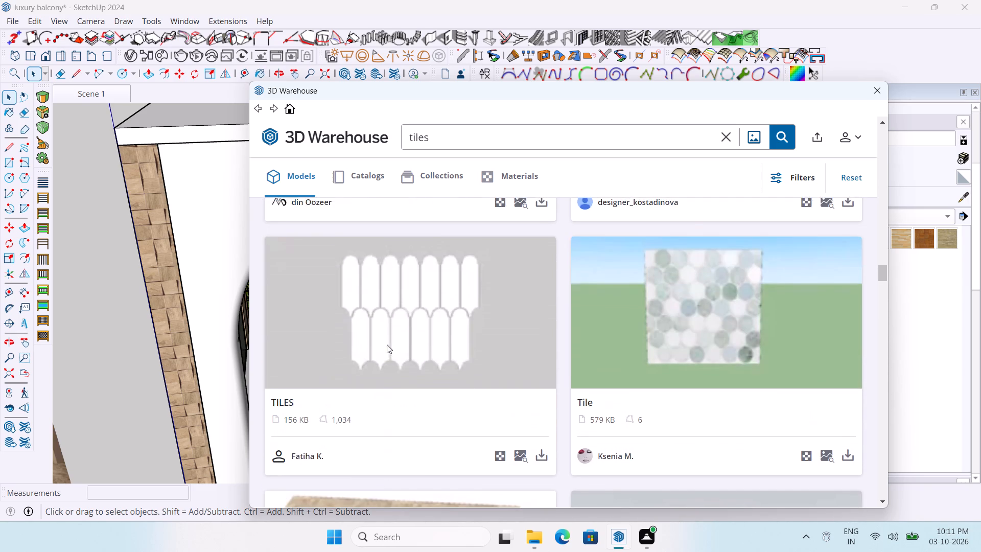
pyautogui.scroll(3, 387, 344)
pyautogui.scroll(-8, 387, 344)
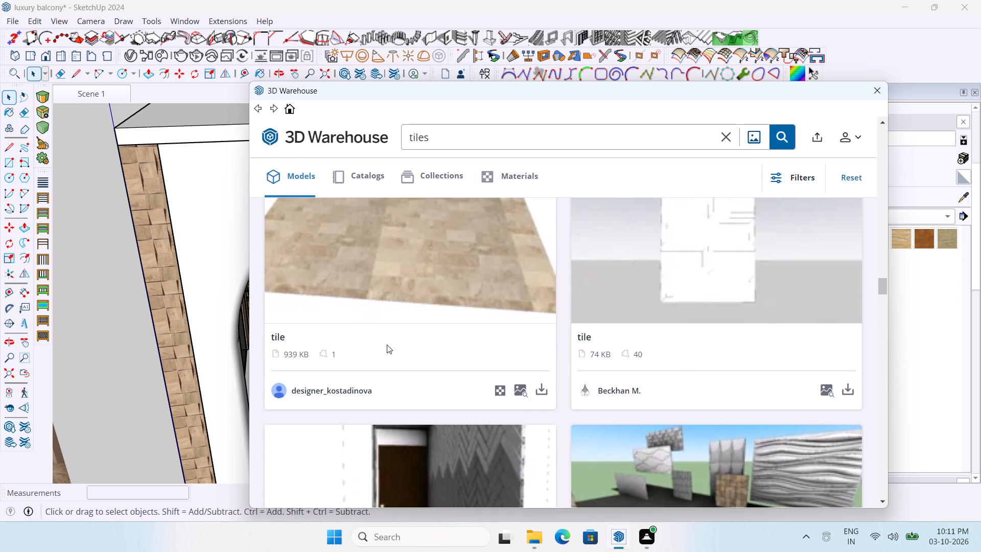
pyautogui.scroll(8, 387, 344)
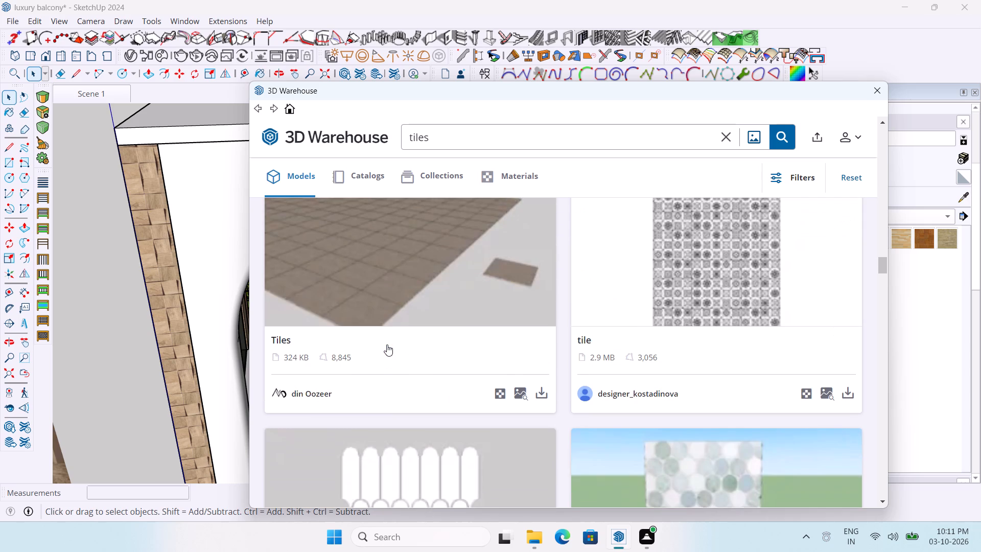
pyautogui.scroll(14, 387, 344)
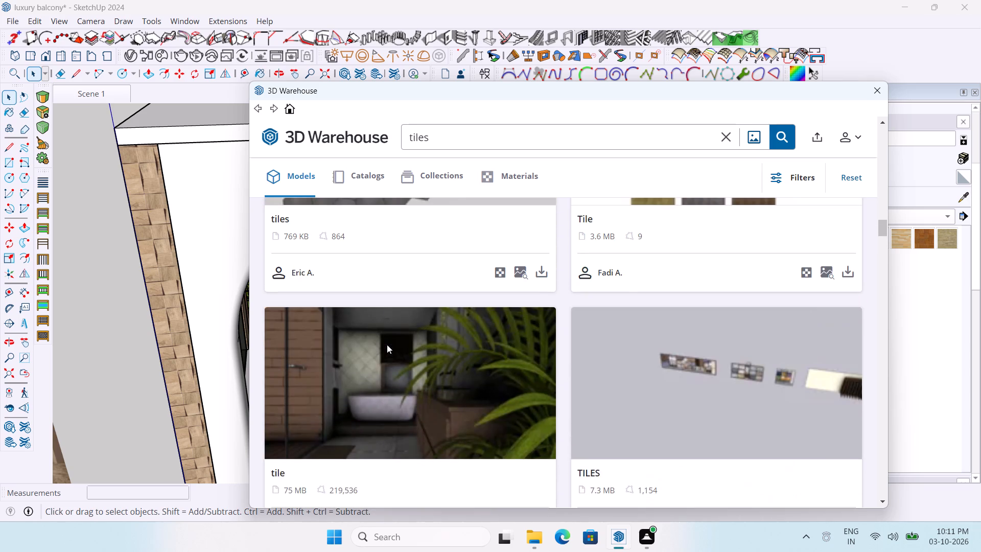
pyautogui.scroll(10, 387, 344)
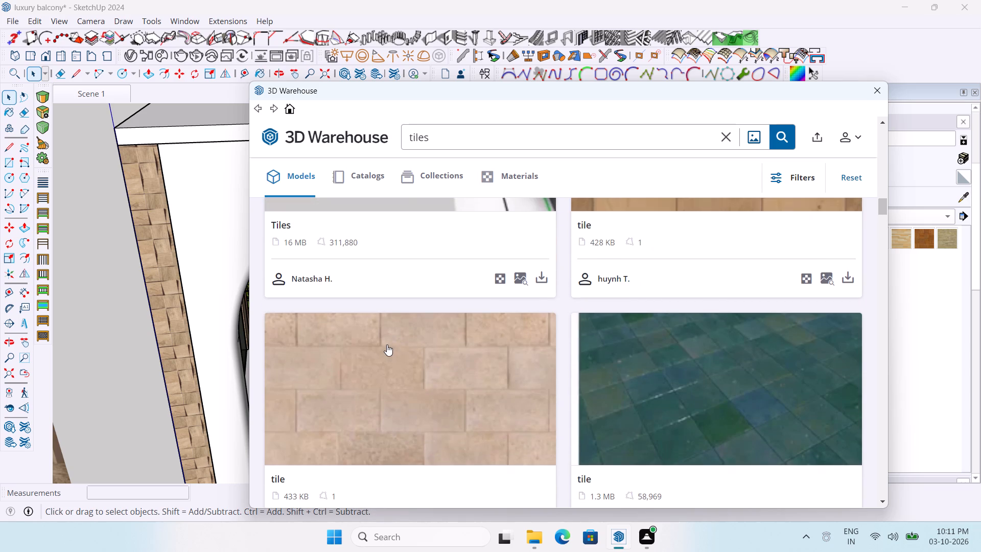
pyautogui.scroll(9, 387, 344)
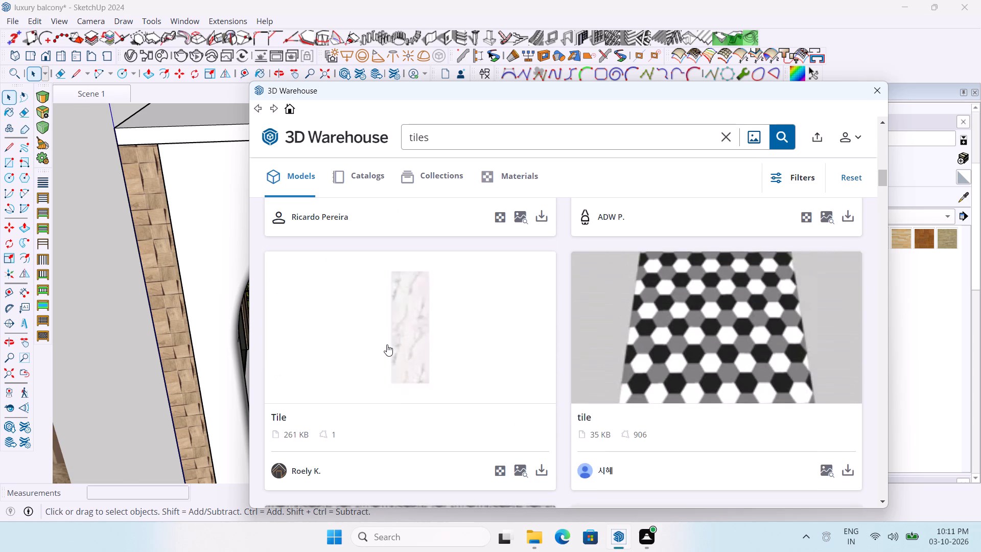
pyautogui.scroll(9, 387, 344)
pyautogui.scroll(-4, 387, 344)
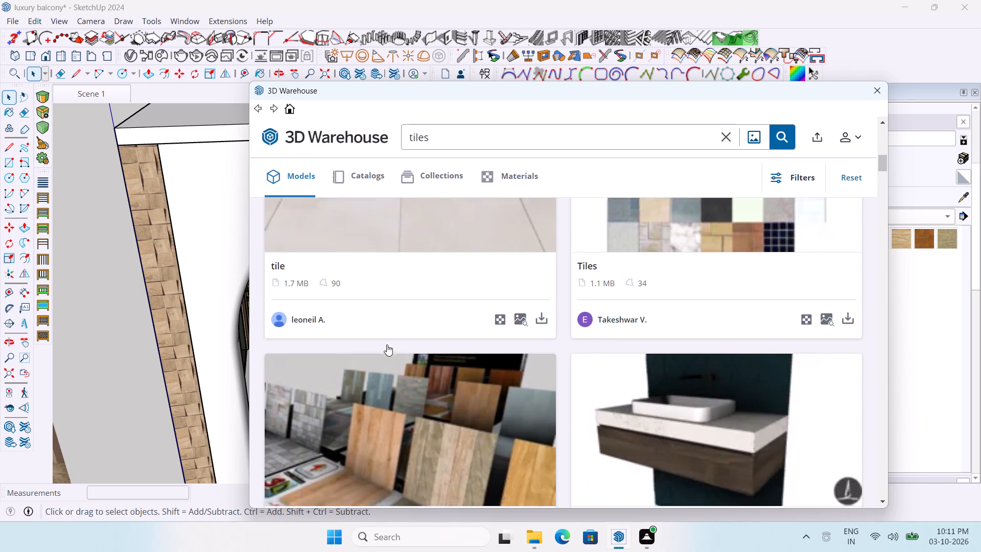
pyautogui.scroll(3, 387, 344)
# Examine the detail page of the 1.7 MB light beige "tile" model and return to the search results.
pyautogui.doubleClick(411, 336)
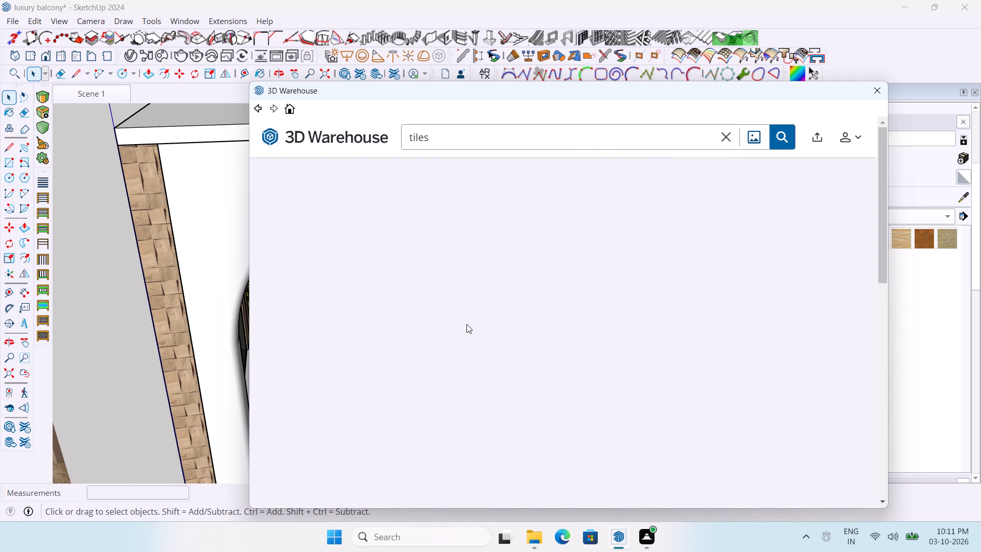
pyautogui.scroll(-2, 466, 324)
pyautogui.scroll(-3, 524, 334)
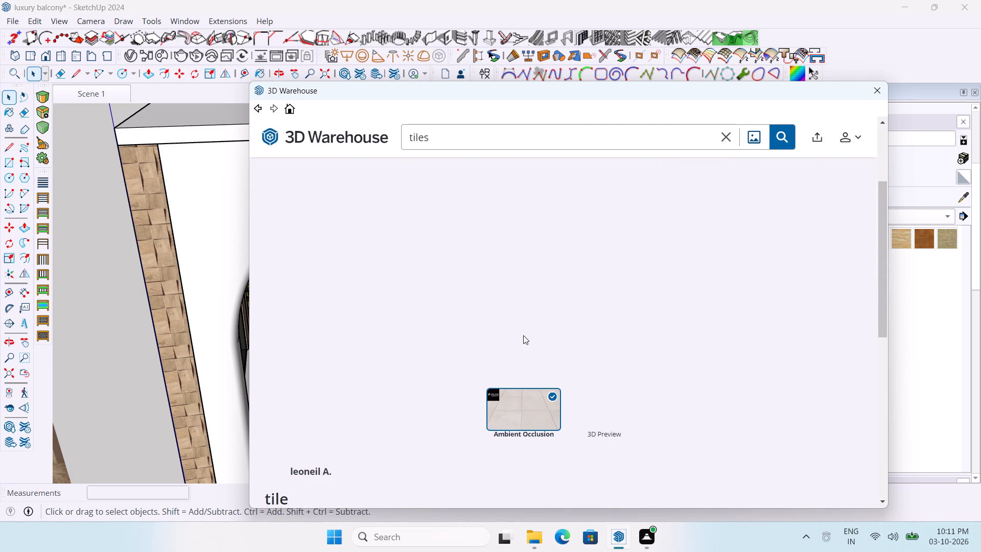
pyautogui.scroll(-2, 523, 335)
pyautogui.scroll(8, 518, 335)
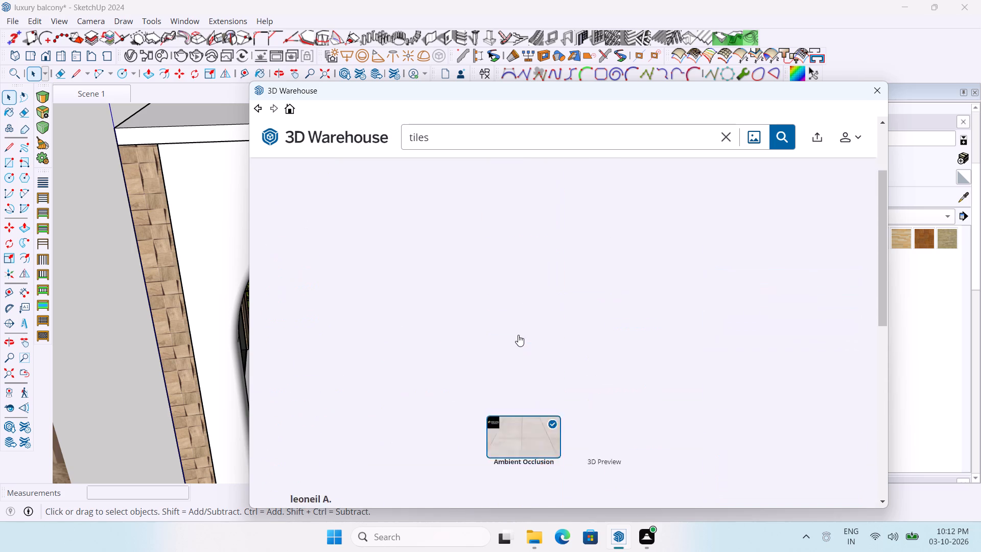
pyautogui.scroll(3, 518, 335)
pyautogui.click(256, 107)
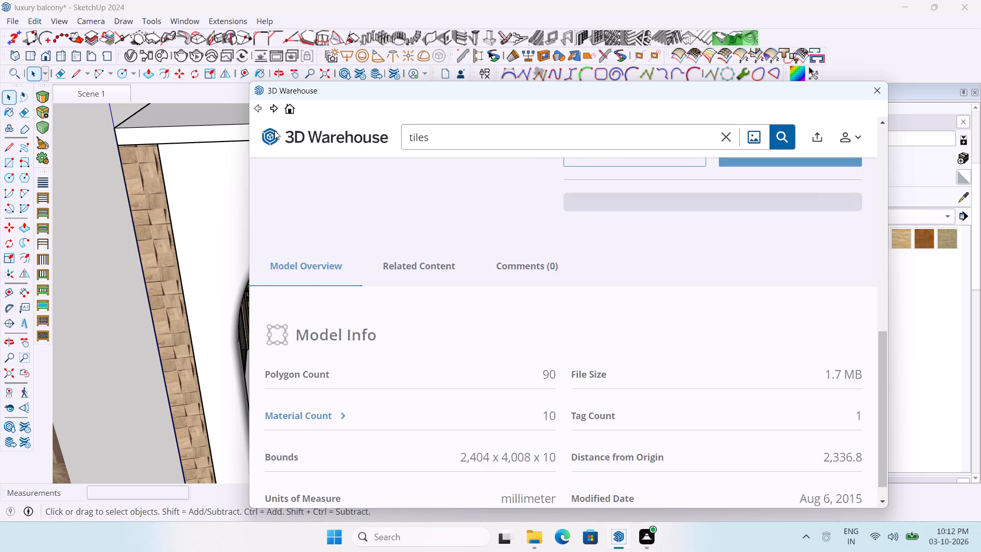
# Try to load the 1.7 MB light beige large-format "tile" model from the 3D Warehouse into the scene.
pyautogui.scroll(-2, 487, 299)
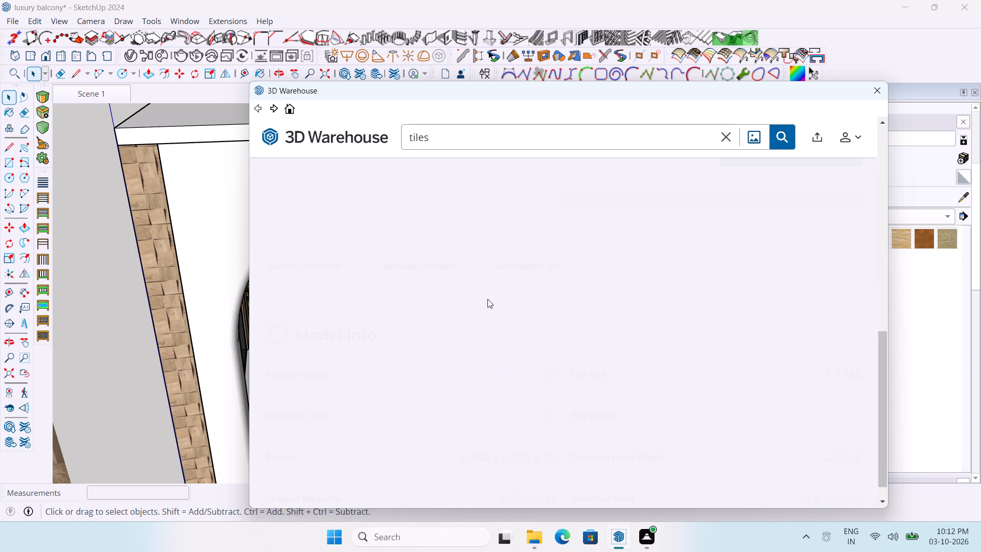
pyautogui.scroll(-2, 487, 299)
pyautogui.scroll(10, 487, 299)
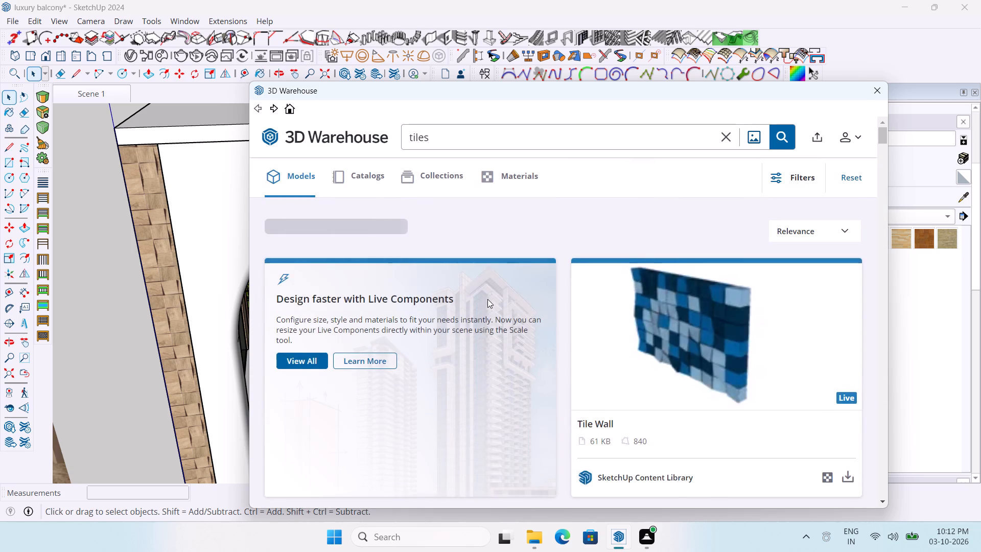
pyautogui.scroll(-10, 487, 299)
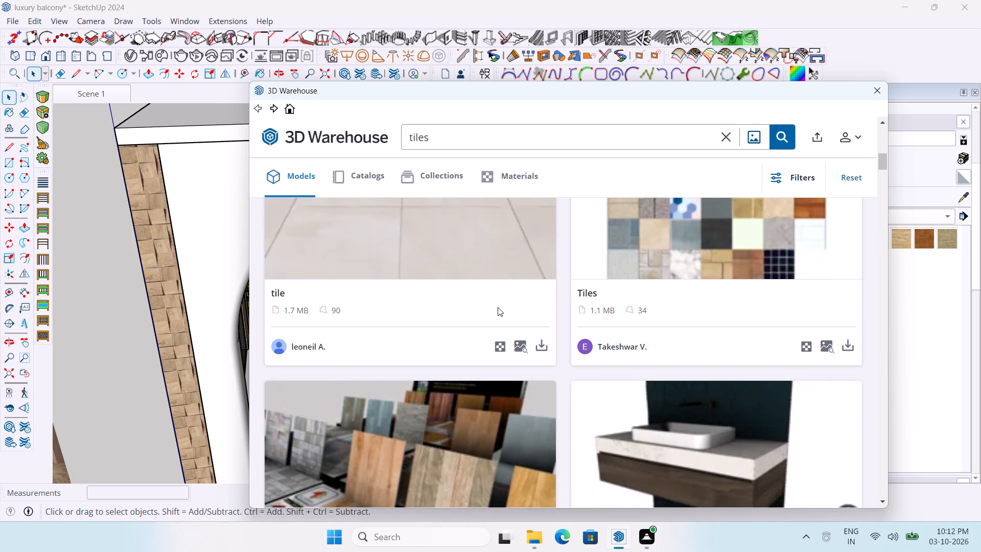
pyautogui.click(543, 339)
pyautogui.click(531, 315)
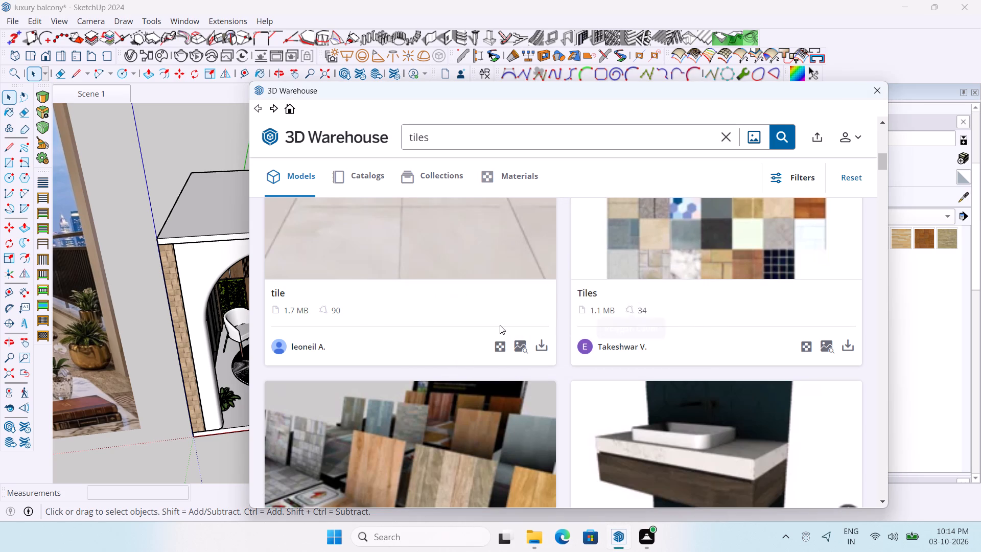
# Browse further "tiles" results and close the 3D Warehouse to view the balcony model.
pyautogui.scroll(-19, 411, 337)
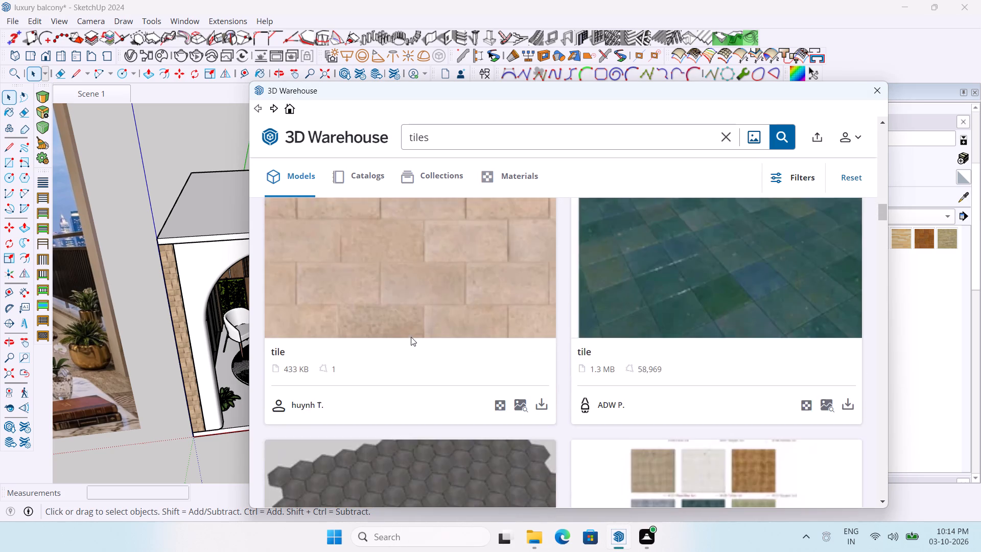
pyautogui.scroll(-15, 411, 337)
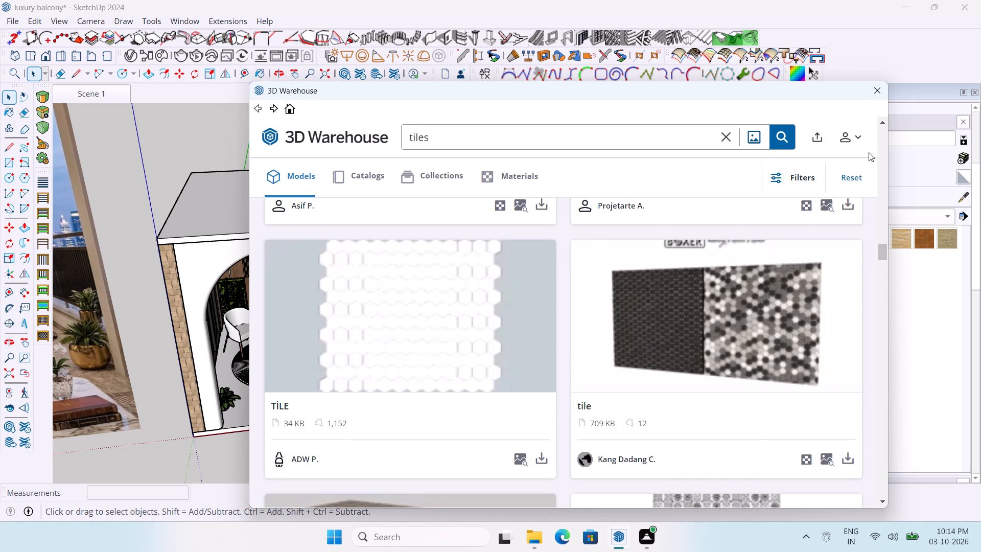
pyautogui.click(876, 90)
pyautogui.scroll(-3, 487, 308)
pyautogui.scroll(4, 409, 309)
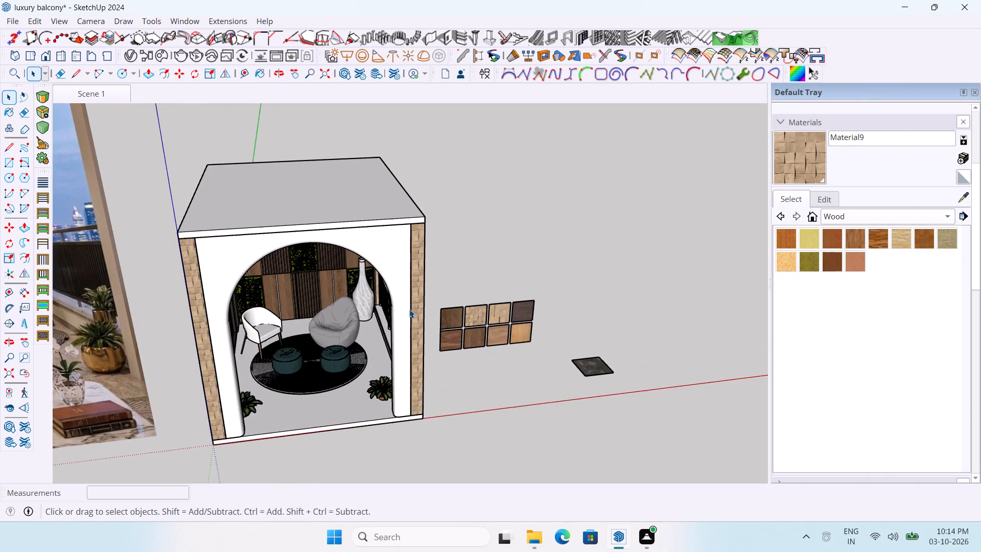
# Sample the light plank wood (Material13) from the sample boards and paint the balcony floor with it.
pyautogui.scroll(4, 409, 311)
pyautogui.scroll(3, 469, 349)
pyautogui.scroll(1, 520, 383)
pyautogui.moveTo(516, 384); pyautogui.dragTo(449, 349, button='middle')
pyautogui.scroll(2, 582, 351)
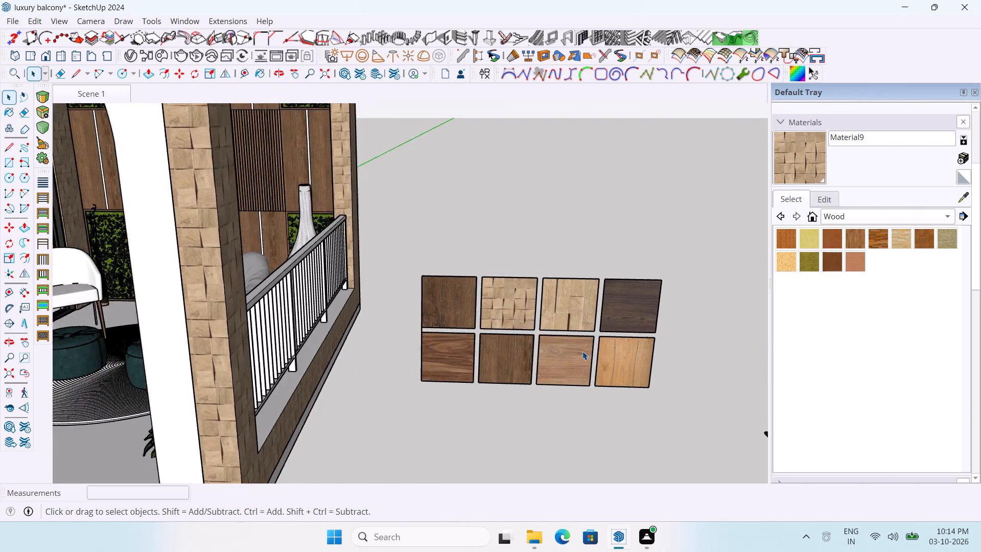
pyautogui.scroll(8, 582, 351)
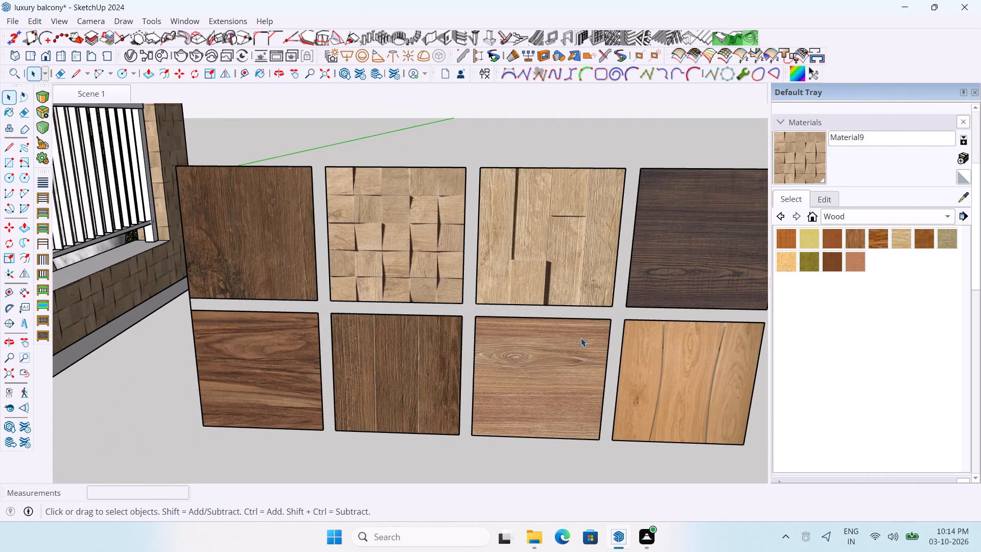
pyautogui.scroll(-1, 581, 338)
pyautogui.scroll(2, 581, 338)
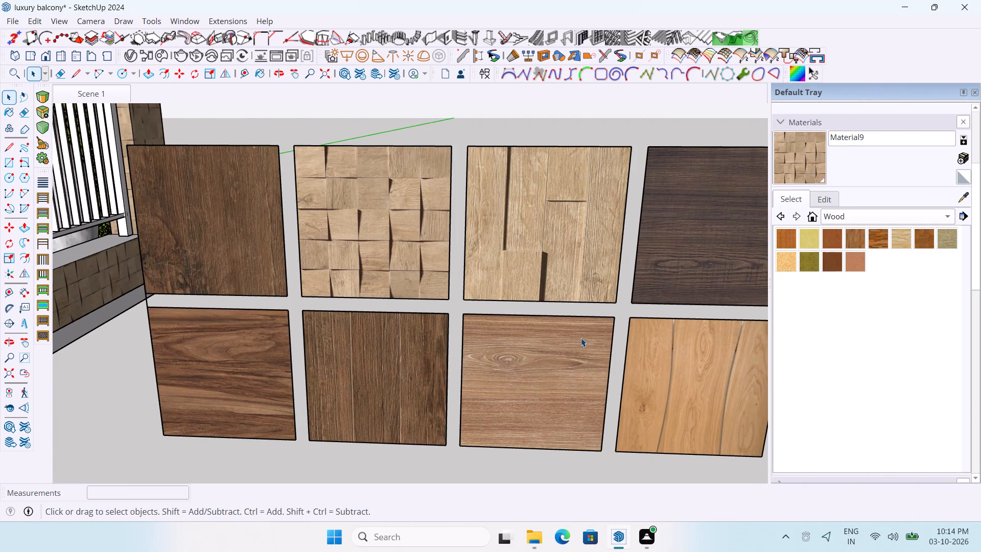
pyautogui.scroll(-2, 581, 338)
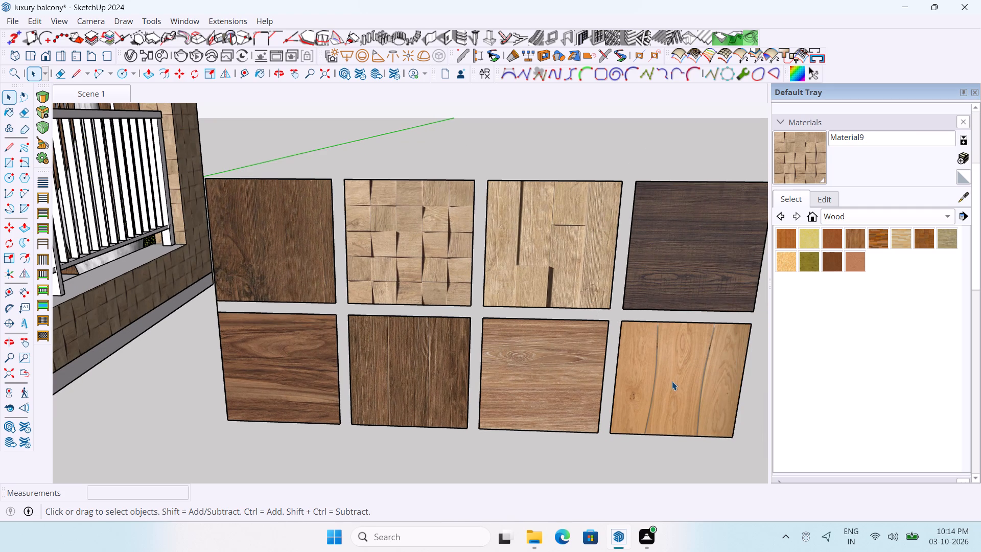
pyautogui.click(594, 297)
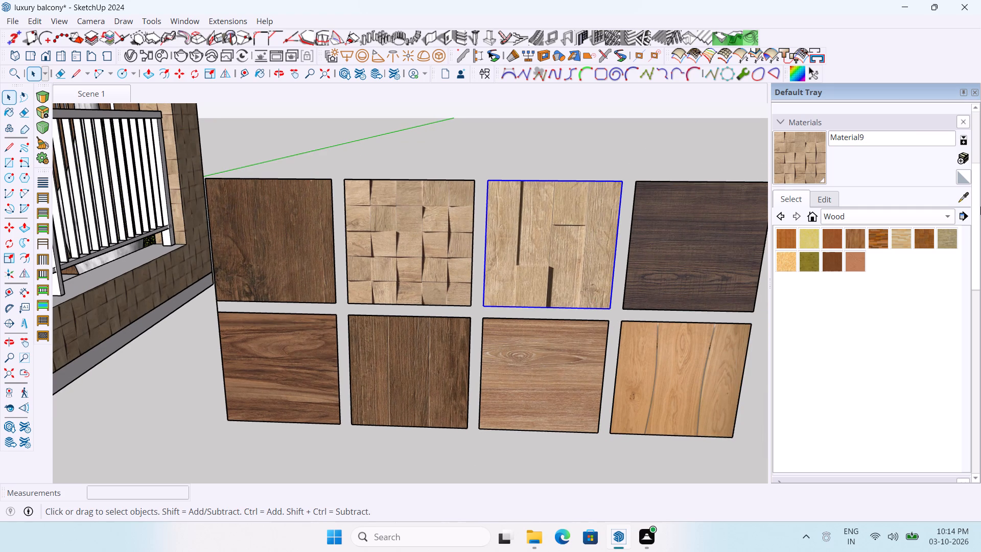
pyautogui.click(960, 192)
pyautogui.click(535, 260)
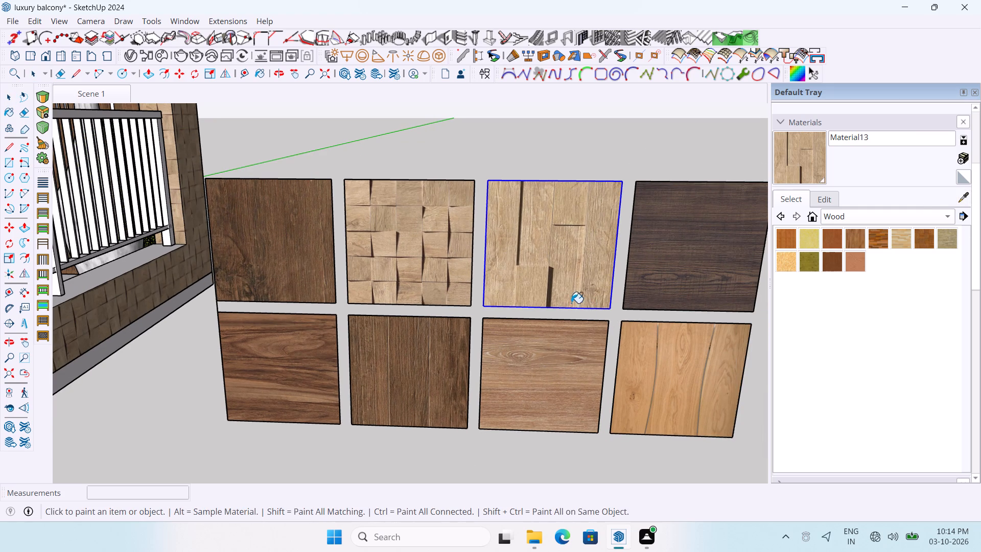
pyautogui.scroll(-9, 657, 361)
pyautogui.scroll(-5, 571, 382)
pyautogui.scroll(3, 228, 454)
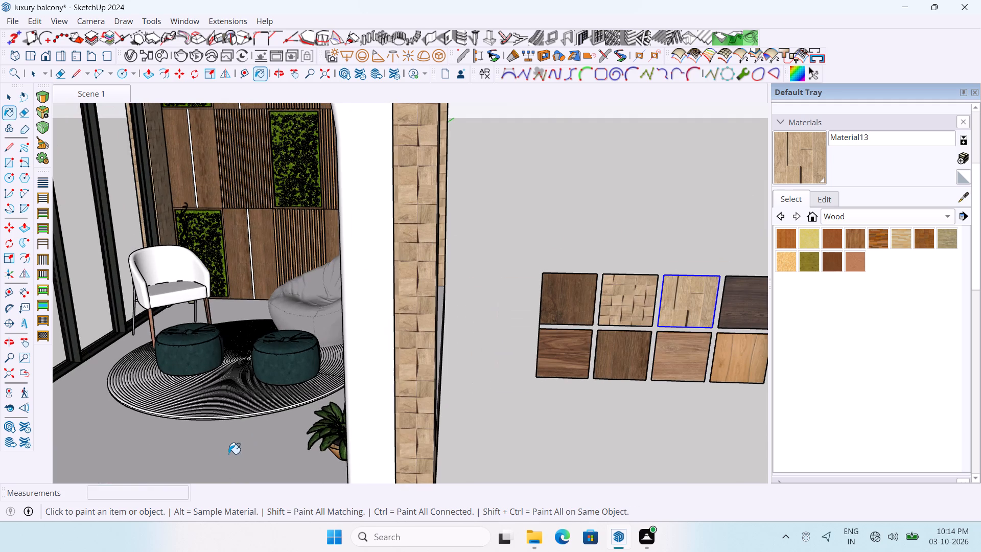
pyautogui.click(228, 454)
pyautogui.scroll(-5, 327, 373)
pyautogui.scroll(-4, 597, 394)
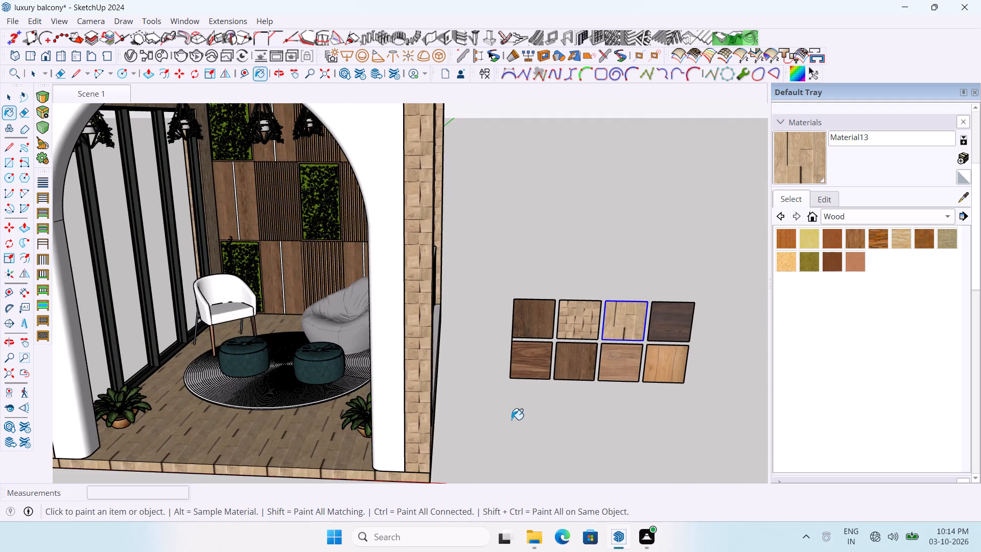
# Sample the darkest wood board (Material11) and paint the ledge under the railing and the strip along its base.
pyautogui.moveTo(511, 420); pyautogui.dragTo(669, 430, button='middle')
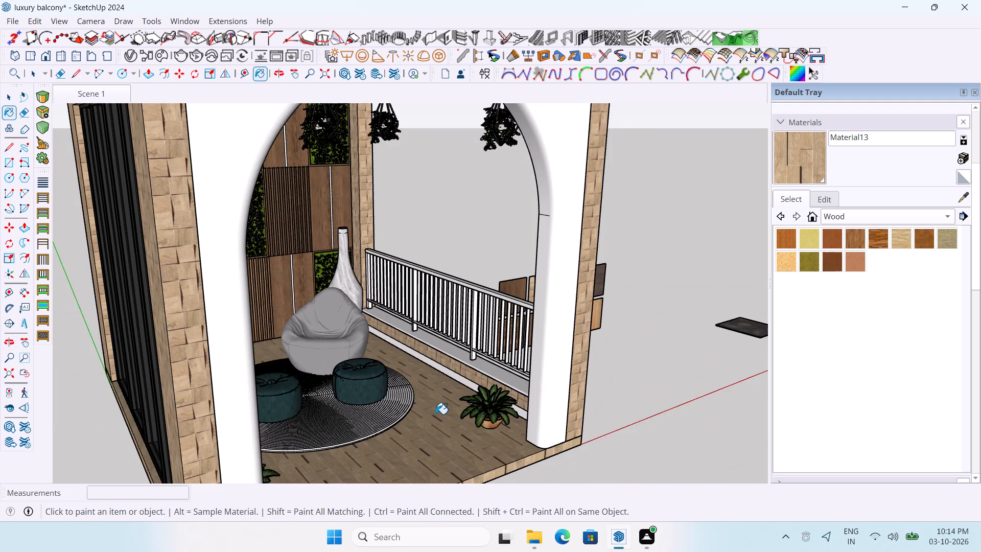
pyautogui.scroll(3, 436, 414)
pyautogui.moveTo(385, 405); pyautogui.dragTo(354, 407, button='middle')
pyautogui.scroll(3, 423, 376)
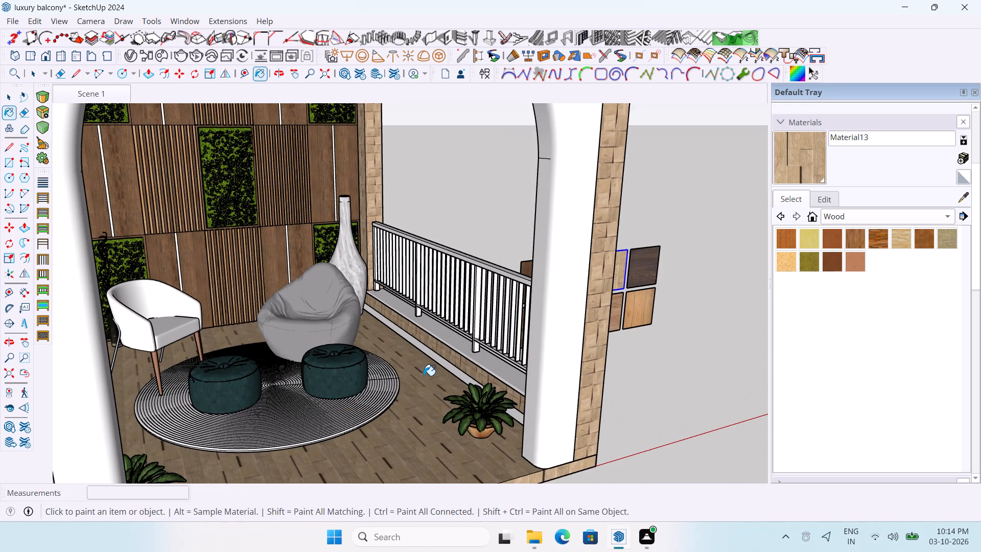
pyautogui.scroll(1, 518, 372)
pyautogui.moveTo(518, 372); pyautogui.dragTo(483, 355, button='middle')
pyautogui.click(966, 195)
pyautogui.click(708, 248)
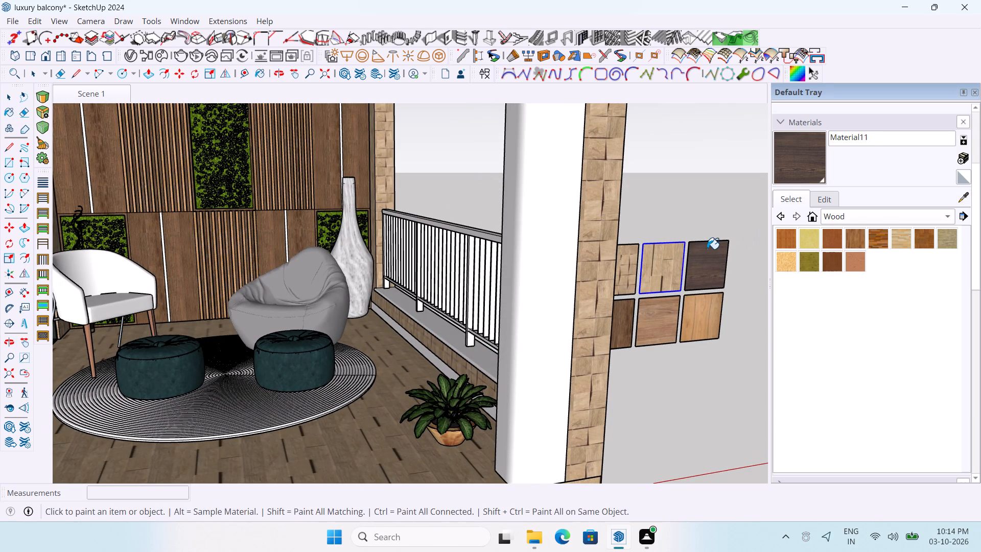
pyautogui.scroll(7, 387, 319)
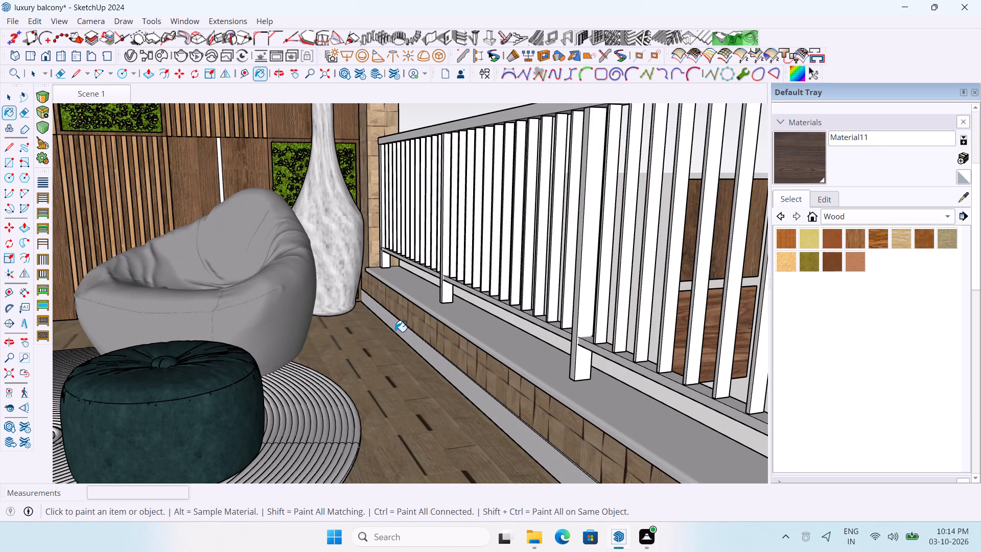
pyautogui.click(403, 332)
pyautogui.scroll(-4, 403, 332)
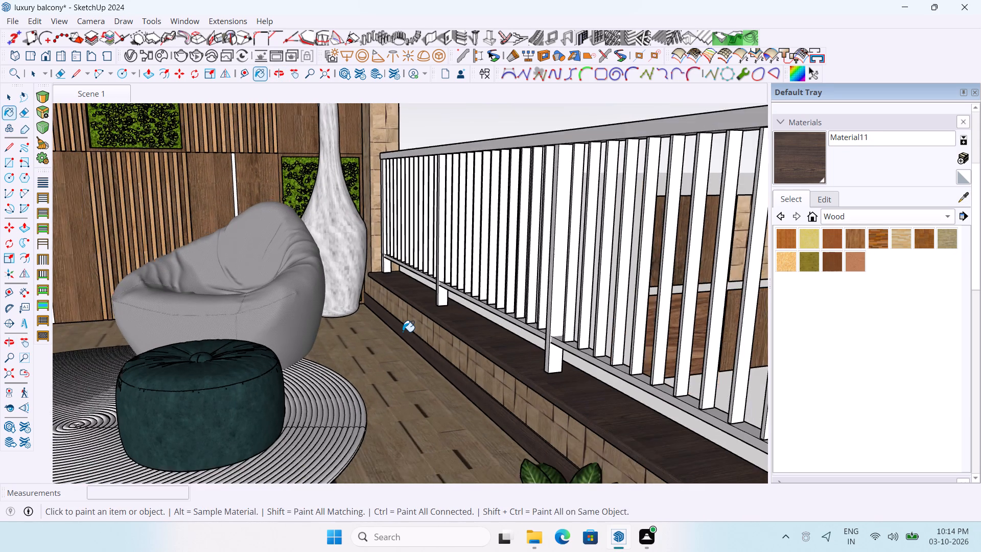
pyautogui.scroll(-11, 403, 332)
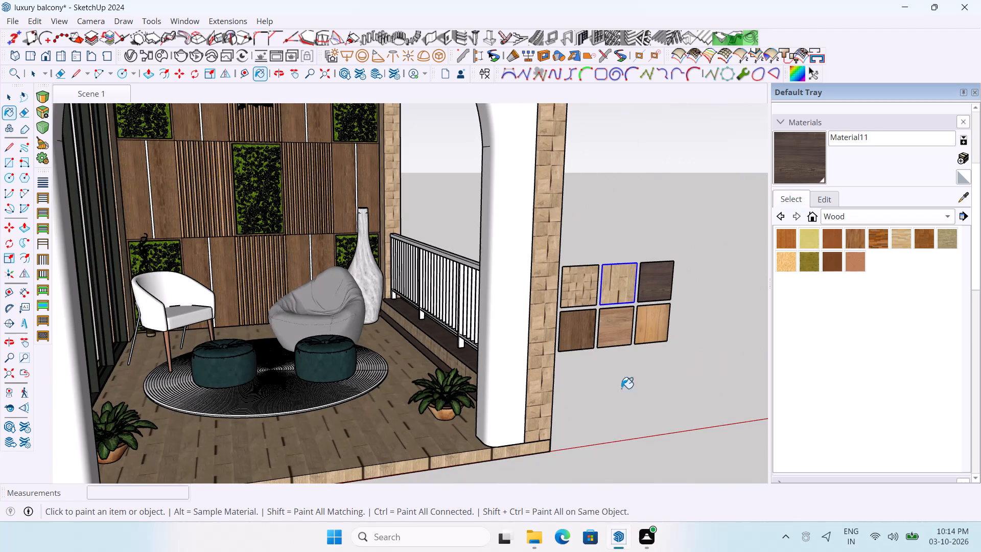
pyautogui.press('space')
pyautogui.click(629, 391)
pyautogui.scroll(-3, 615, 400)
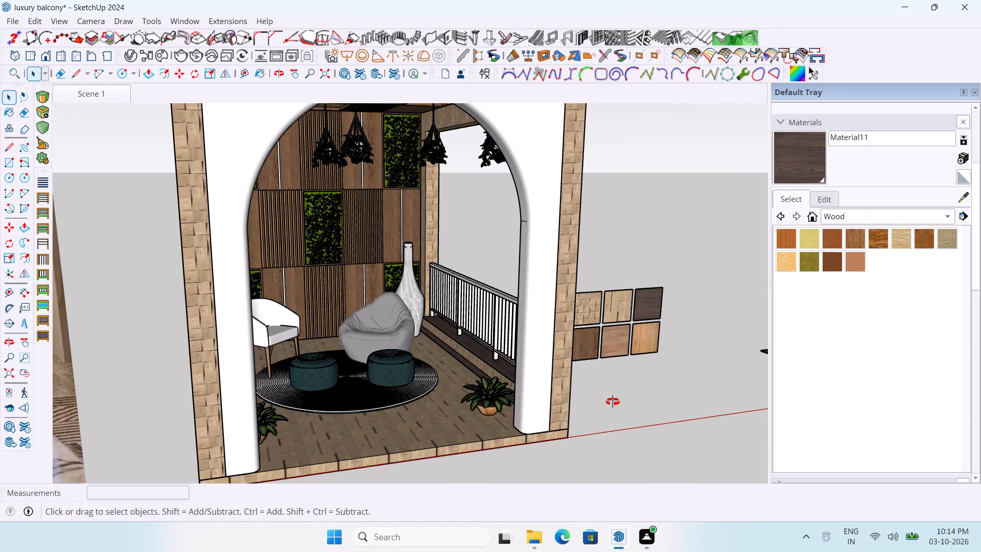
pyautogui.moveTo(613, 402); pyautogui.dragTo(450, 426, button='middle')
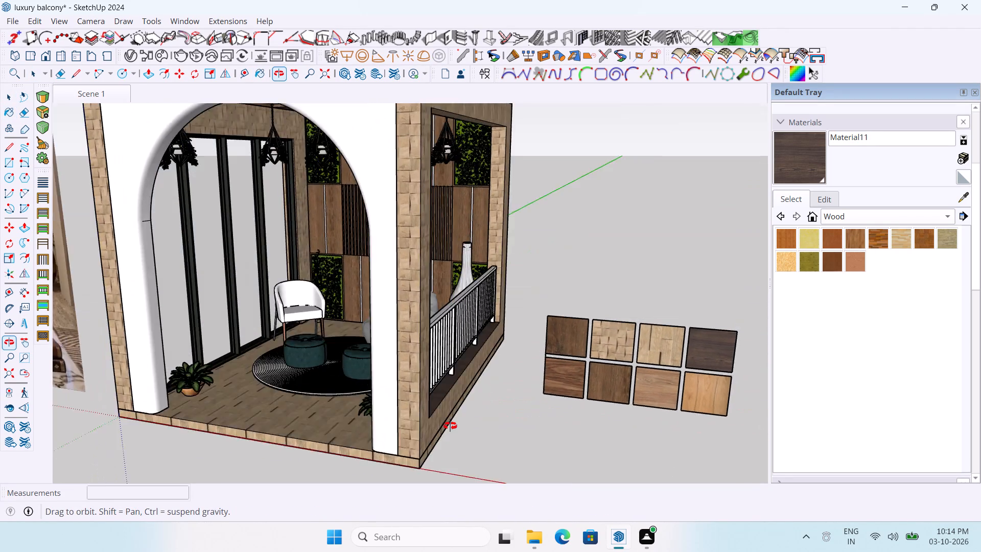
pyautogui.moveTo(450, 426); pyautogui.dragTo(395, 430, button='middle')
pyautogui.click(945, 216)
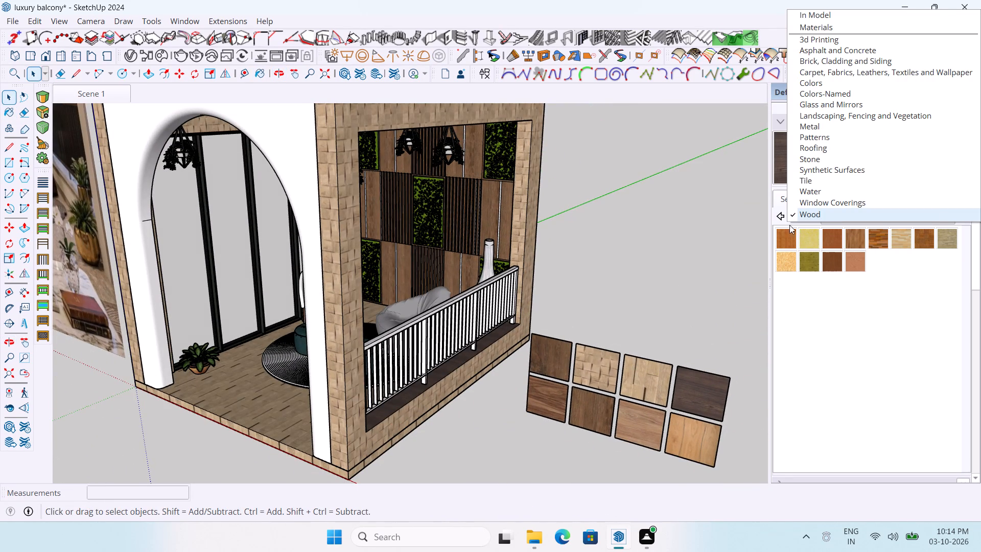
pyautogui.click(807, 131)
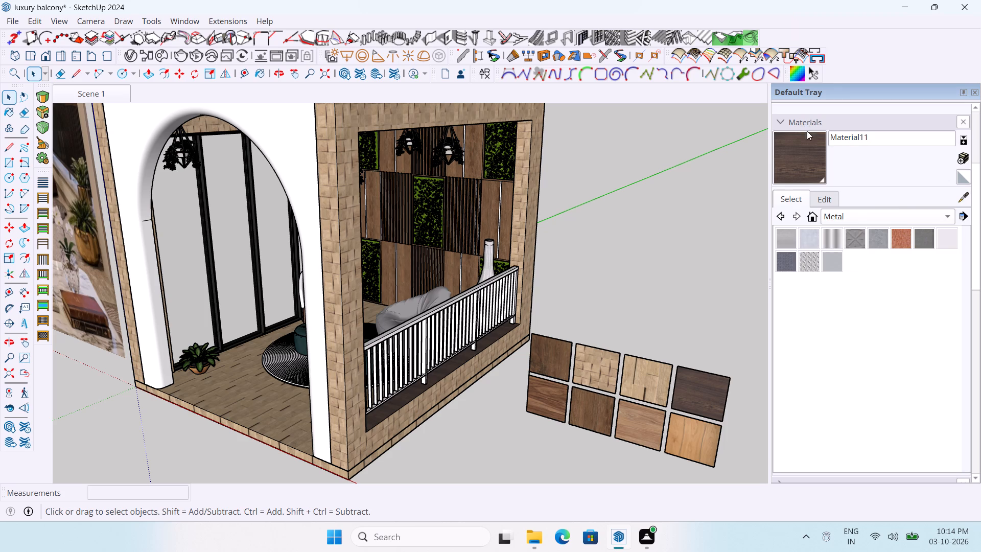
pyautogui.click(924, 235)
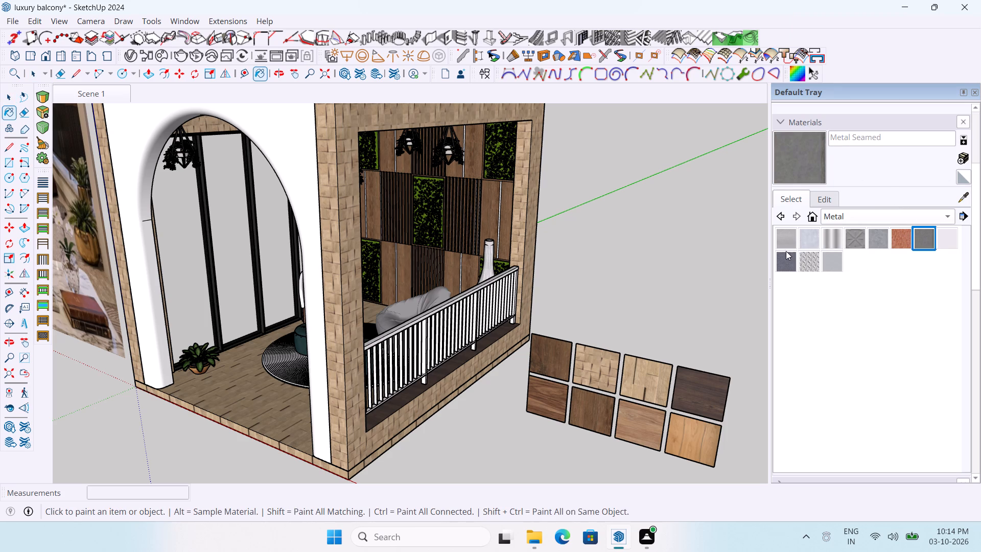
# Paint the balcony railing dark grey with Color M06 from the Colors collection.
pyautogui.click(914, 212)
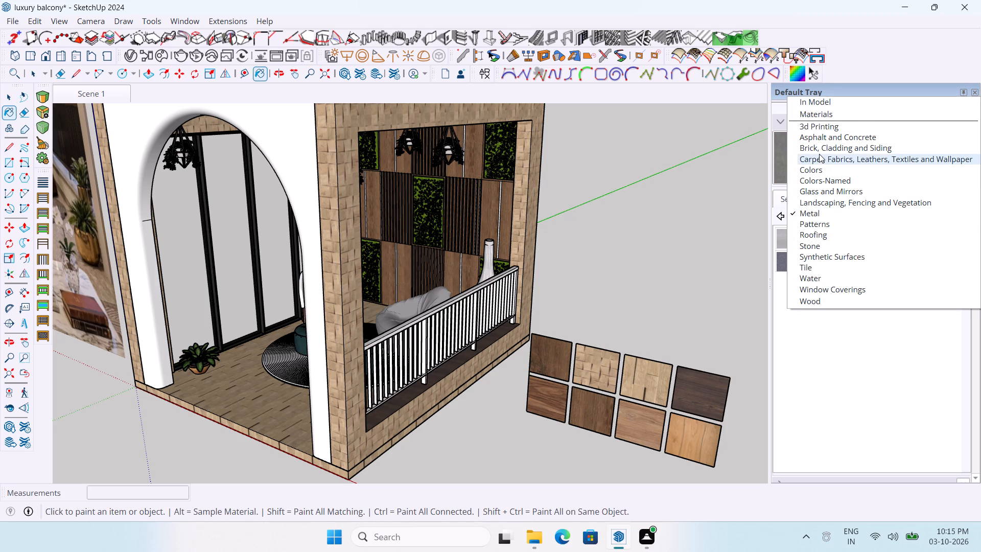
pyautogui.scroll(3, 816, 158)
pyautogui.scroll(-3, 813, 214)
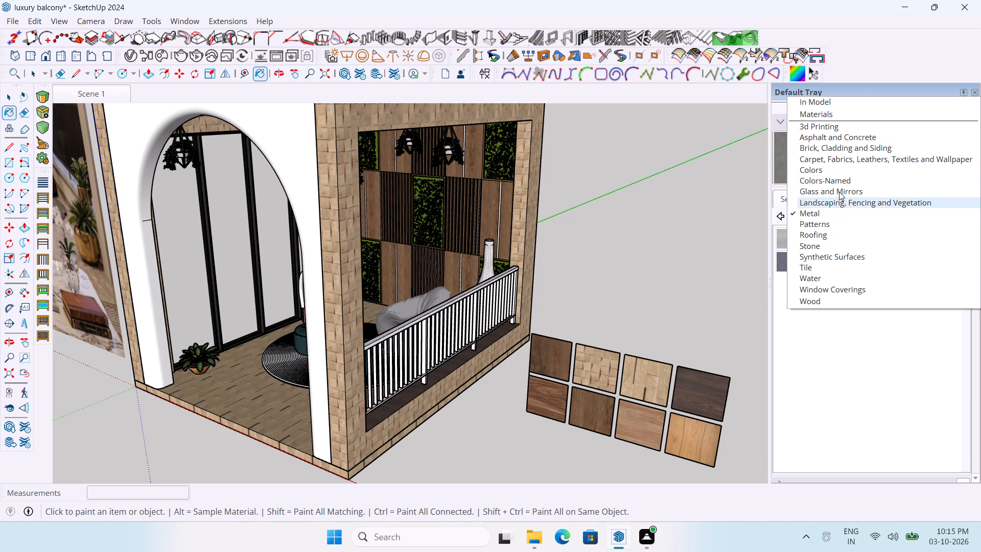
pyautogui.click(837, 174)
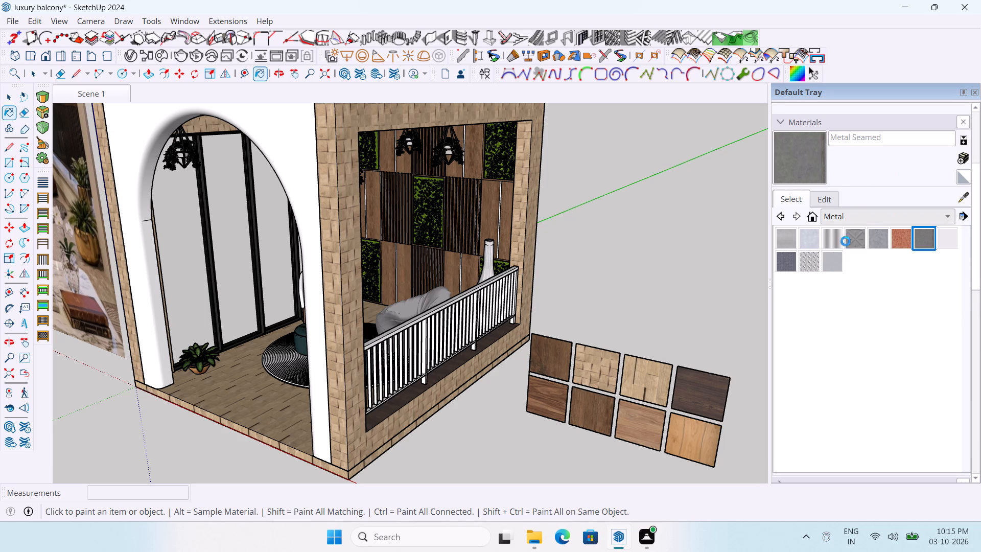
pyautogui.scroll(-5, 904, 348)
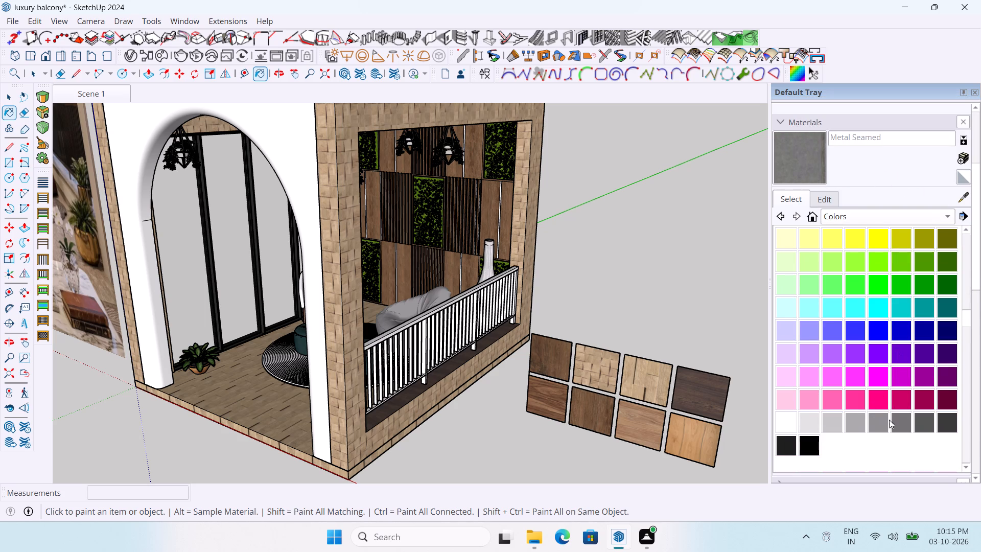
pyautogui.click(927, 425)
pyautogui.scroll(6, 438, 338)
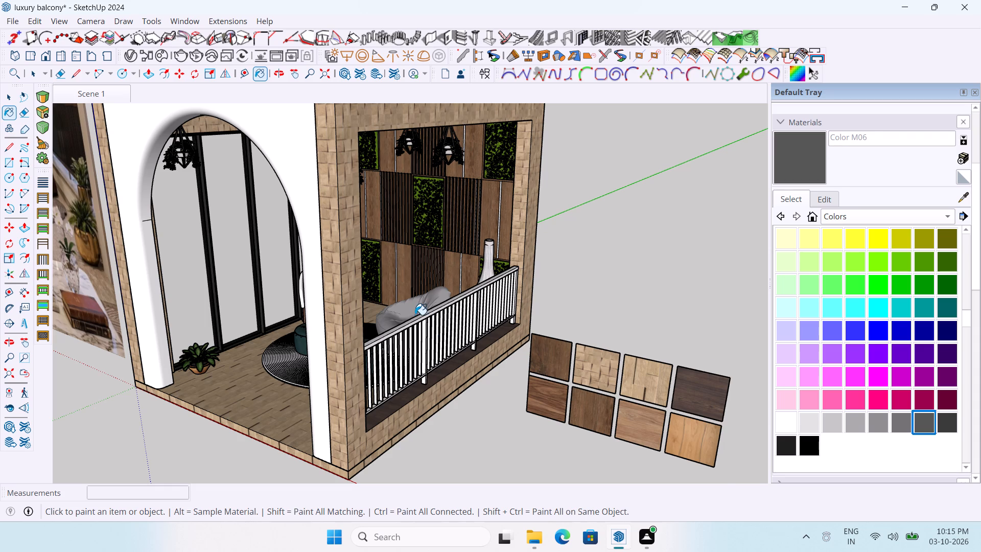
pyautogui.scroll(1, 417, 315)
pyautogui.click(431, 315)
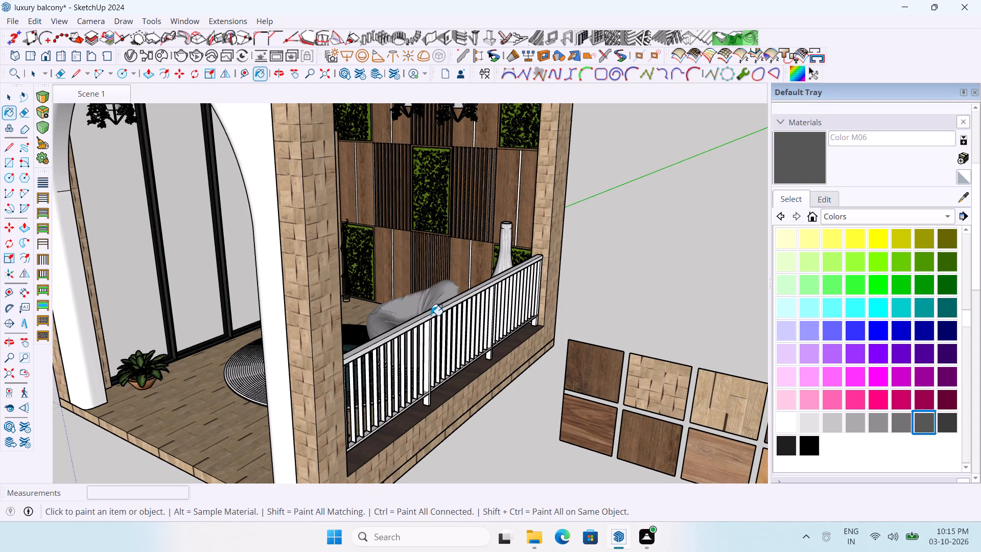
pyautogui.scroll(-4, 532, 269)
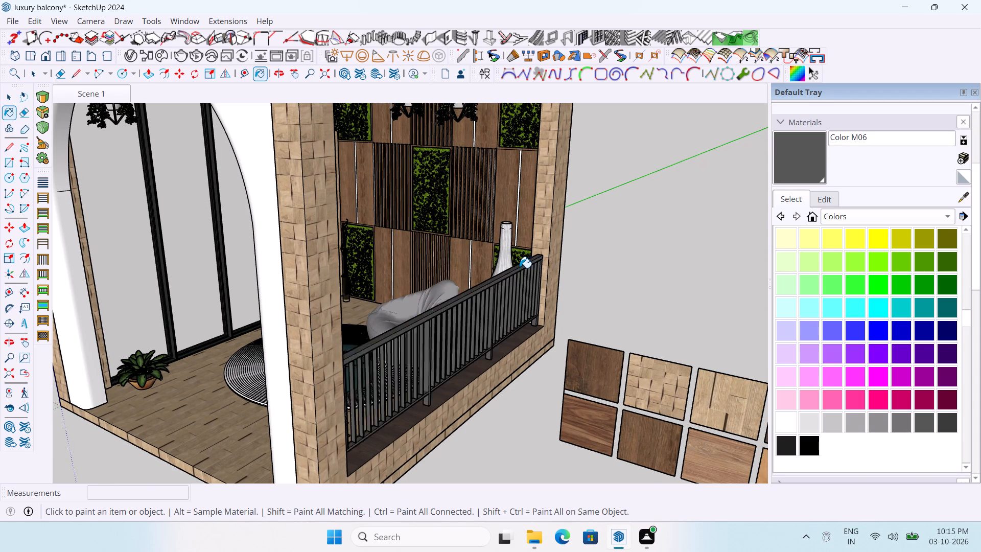
pyautogui.scroll(-4, 593, 275)
pyautogui.scroll(2, 622, 283)
pyautogui.press('space')
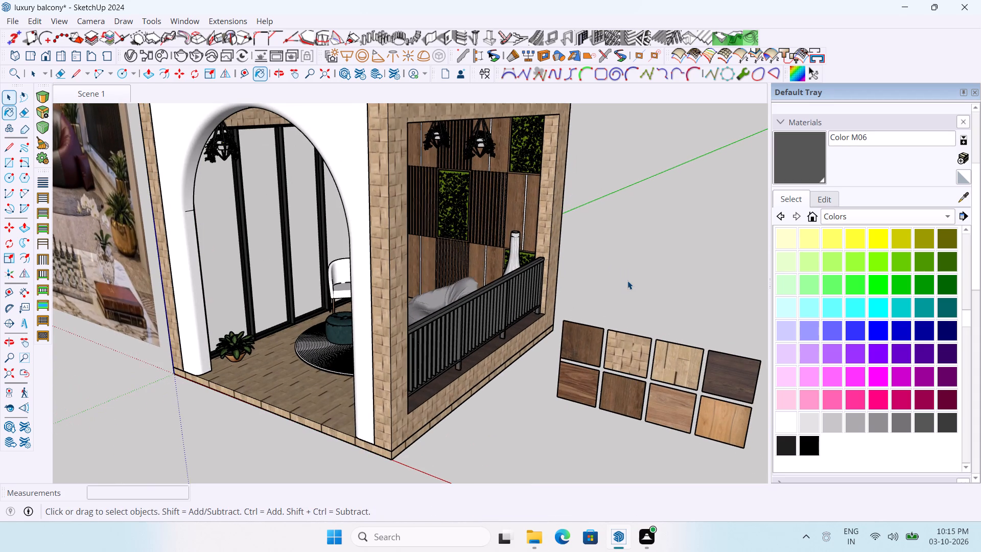
pyautogui.click(627, 281)
# Compare the balcony with the reference image and inspect its back wall, hanging planters and ceiling lights up close.
pyautogui.moveTo(614, 284); pyautogui.dragTo(723, 259, button='middle')
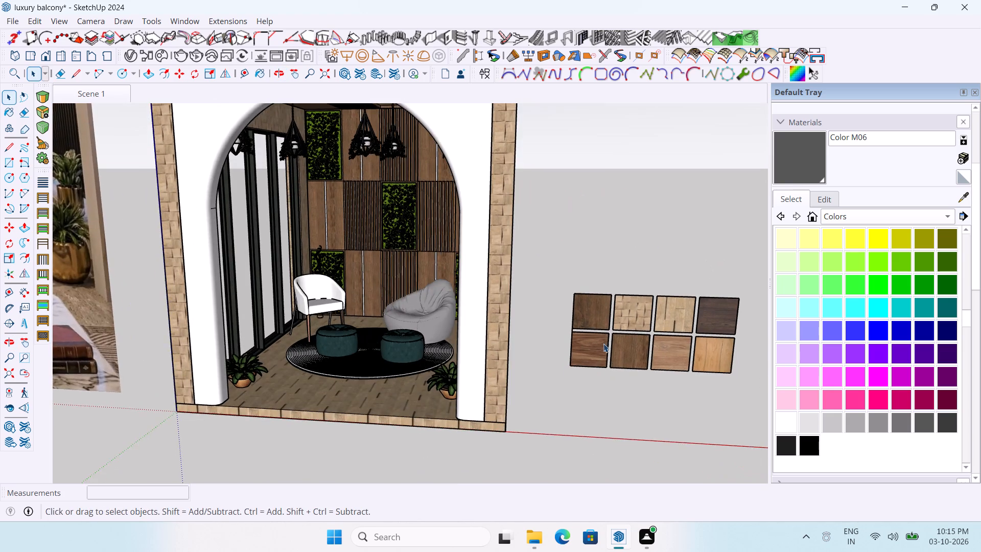
pyautogui.scroll(-5, 604, 348)
pyautogui.scroll(3, 368, 280)
pyautogui.scroll(-4, 375, 292)
pyautogui.scroll(2, 353, 128)
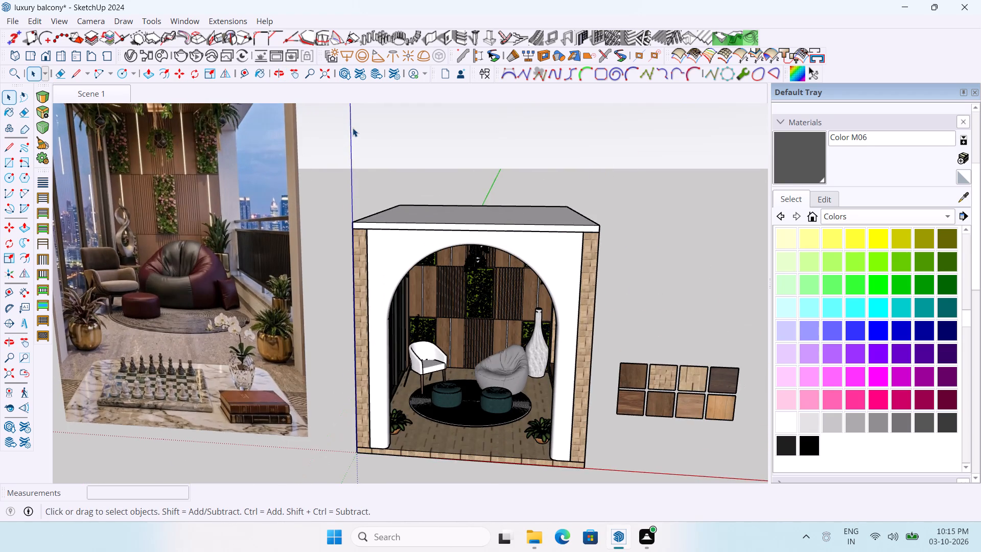
pyautogui.moveTo(497, 197); pyautogui.dragTo(496, 112, button='middle')
pyautogui.scroll(1, 352, 234)
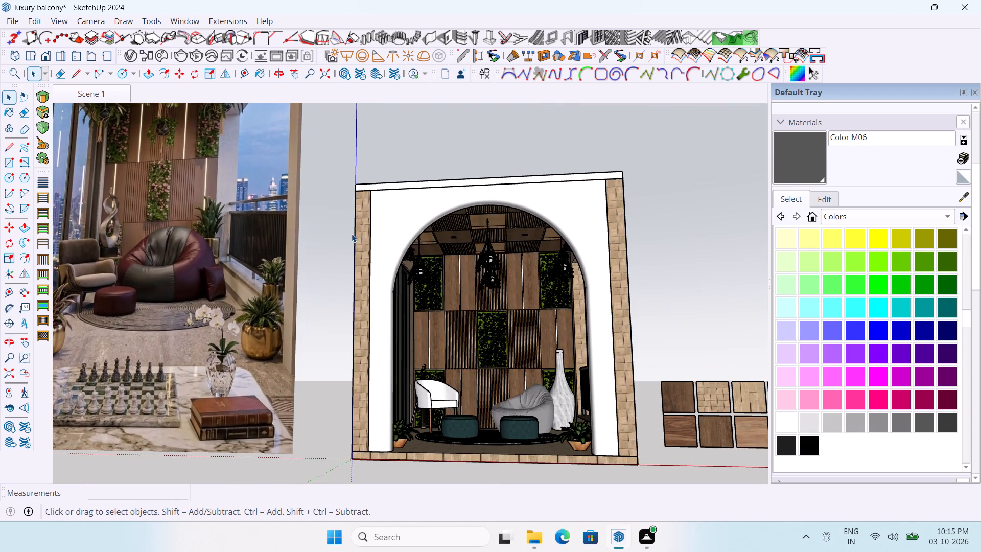
pyautogui.scroll(-1, 352, 234)
pyautogui.scroll(3, 484, 298)
pyautogui.scroll(-2, 470, 282)
pyautogui.moveTo(468, 284); pyautogui.dragTo(516, 335, button='middle')
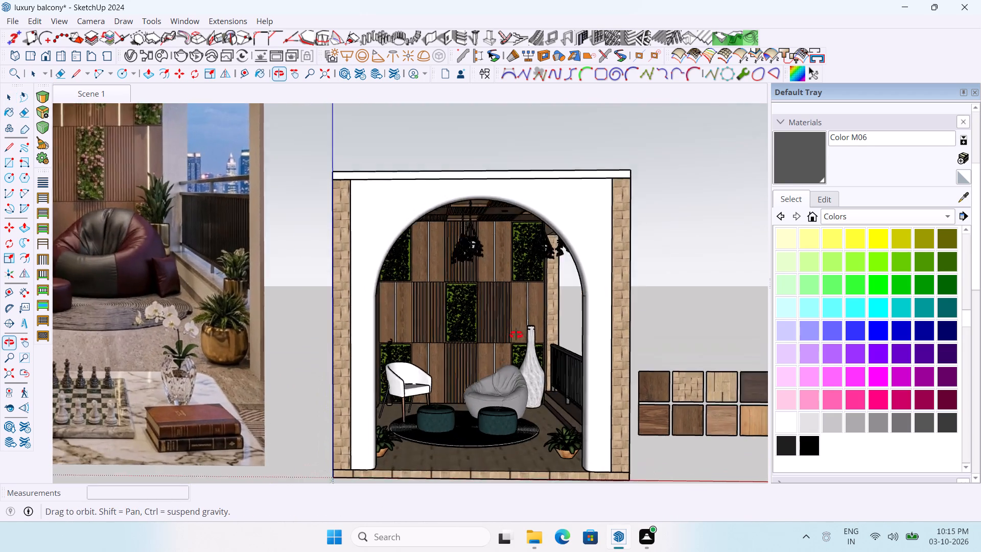
pyautogui.moveTo(516, 335); pyautogui.dragTo(530, 338, button='middle')
pyautogui.scroll(8, 524, 307)
pyautogui.moveTo(493, 301); pyautogui.dragTo(516, 332, button='middle')
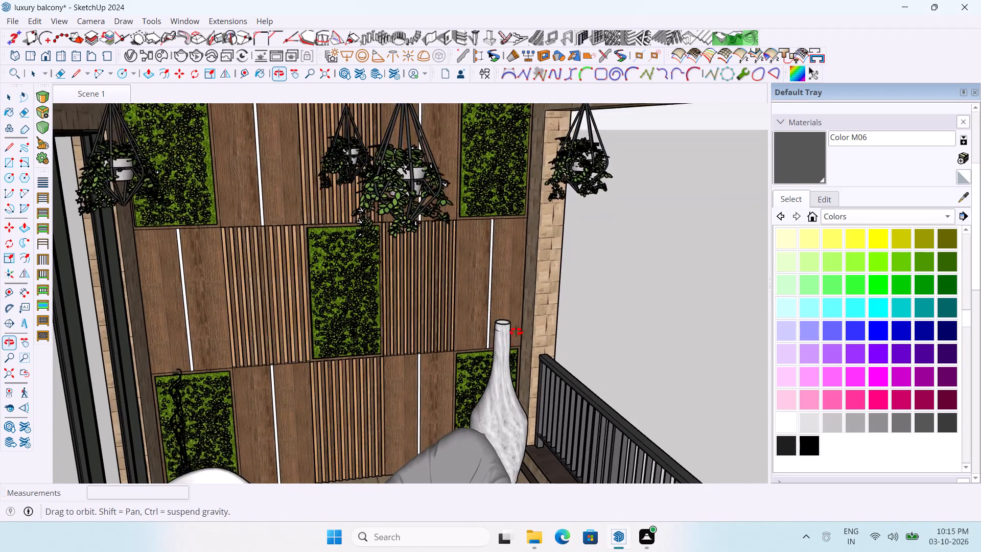
pyautogui.moveTo(516, 332); pyautogui.dragTo(474, 317, button='middle')
pyautogui.scroll(-4, 472, 328)
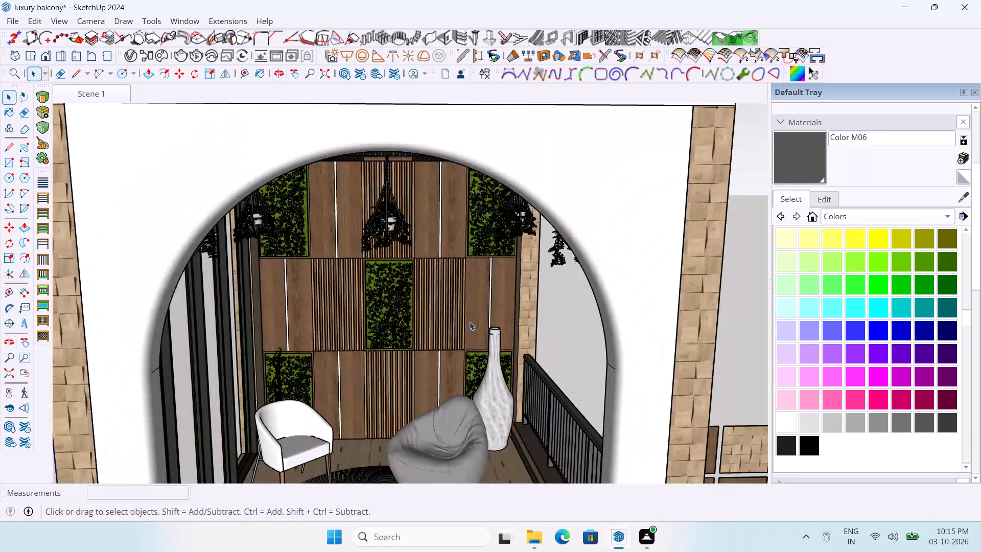
pyautogui.moveTo(469, 320); pyautogui.dragTo(486, 200, button='middle')
pyautogui.scroll(2, 391, 308)
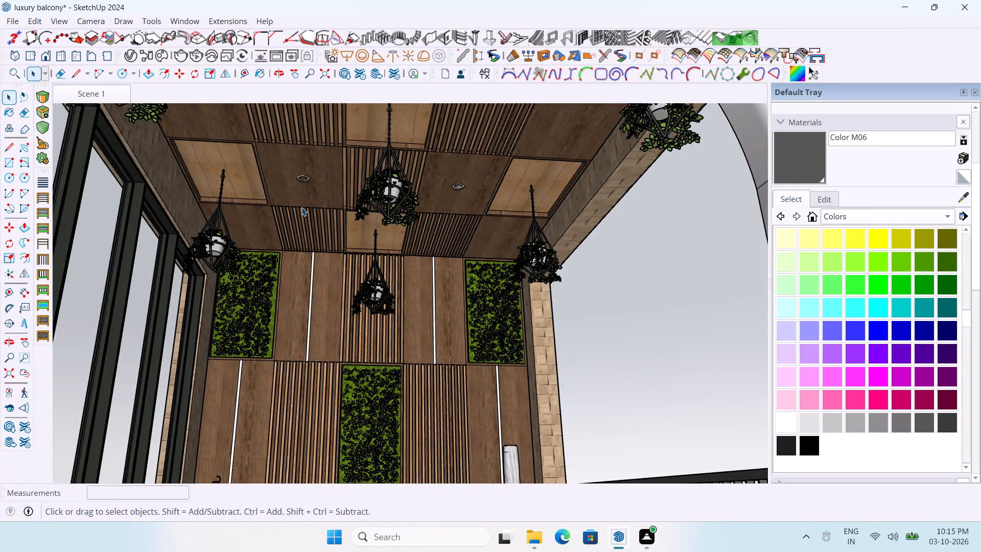
pyautogui.scroll(2, 301, 207)
pyautogui.scroll(12, 302, 164)
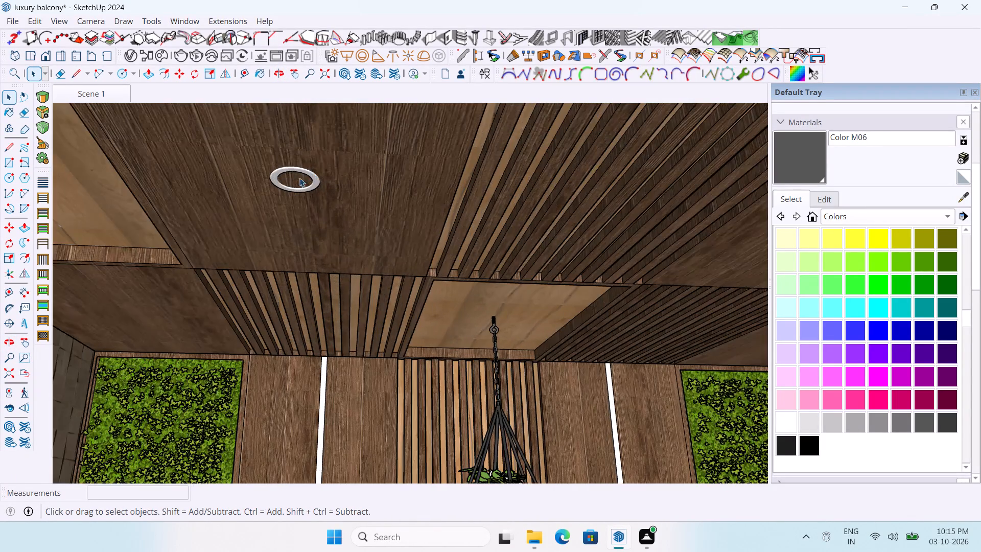
# Lower the ceiling downlight on the glass-door side near the back wall by about 5/16" along the blue axis.
pyautogui.scroll(-9, 282, 189)
pyautogui.scroll(-9, 374, 244)
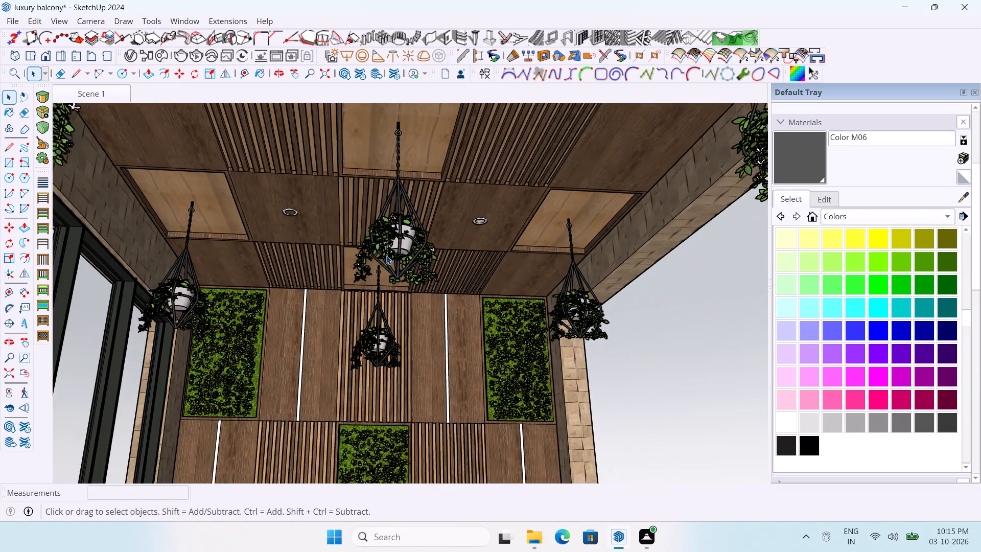
pyautogui.scroll(-3, 407, 264)
pyautogui.scroll(12, 532, 89)
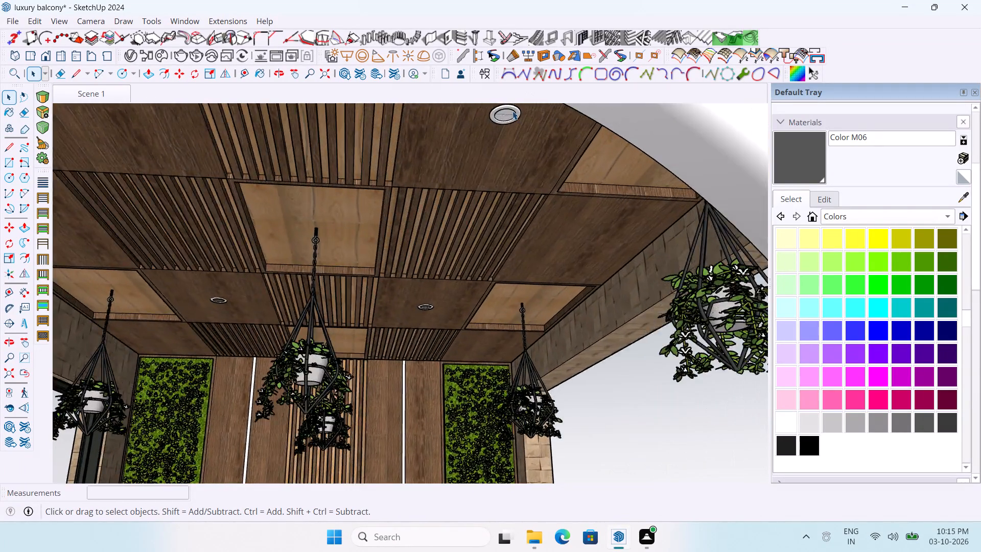
pyautogui.scroll(2, 512, 111)
pyautogui.scroll(-6, 512, 116)
pyautogui.scroll(2, 323, 175)
pyautogui.moveTo(307, 166); pyautogui.dragTo(266, 121, button='middle')
pyautogui.scroll(12, 336, 360)
pyautogui.click(338, 364)
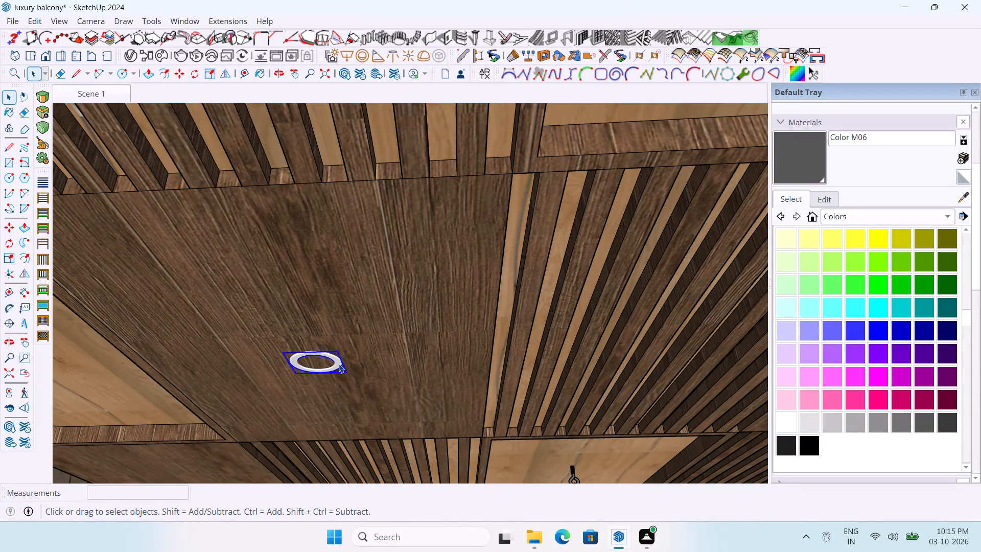
pyautogui.scroll(-5, 249, 358)
pyautogui.scroll(4, 289, 358)
pyautogui.scroll(4, 333, 361)
pyautogui.press('m')
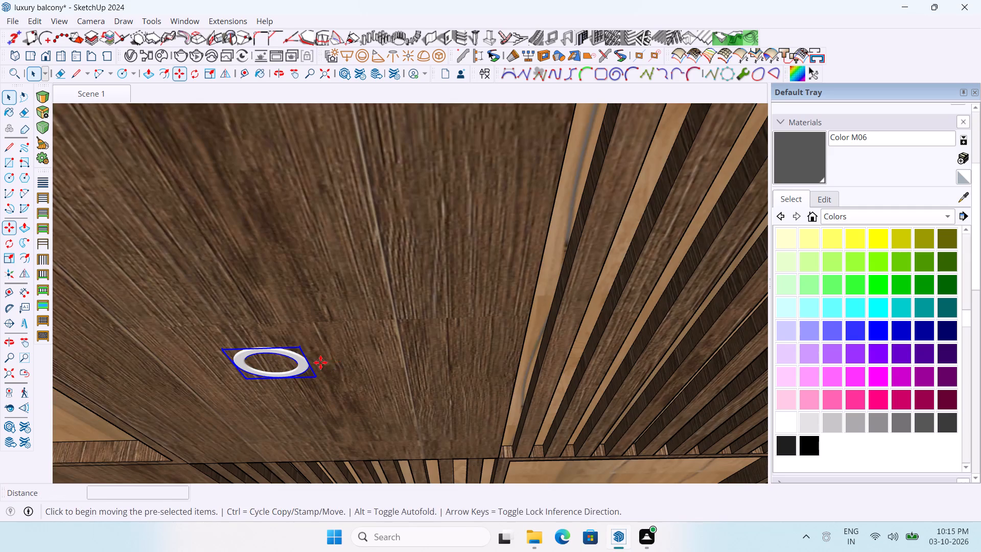
pyautogui.scroll(3, 320, 362)
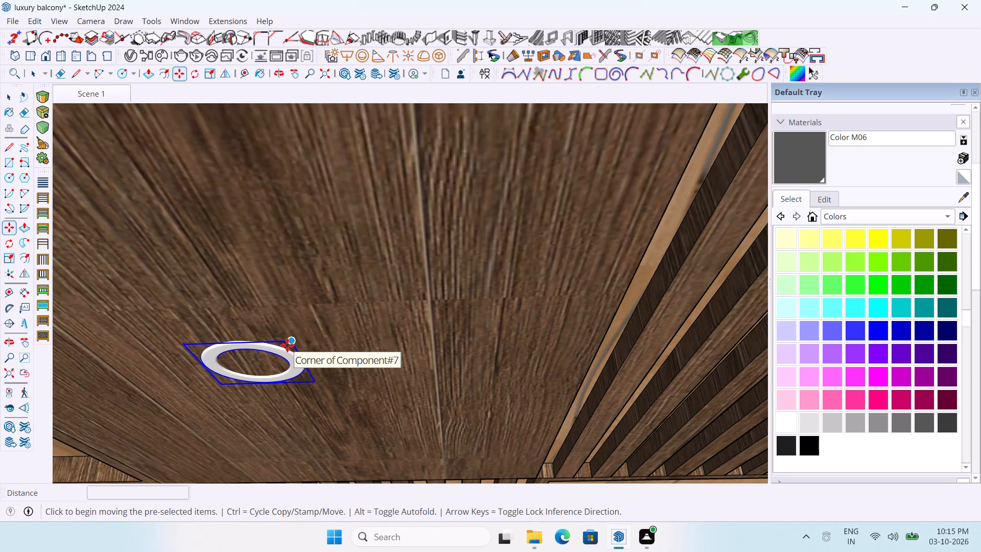
pyautogui.click(291, 342)
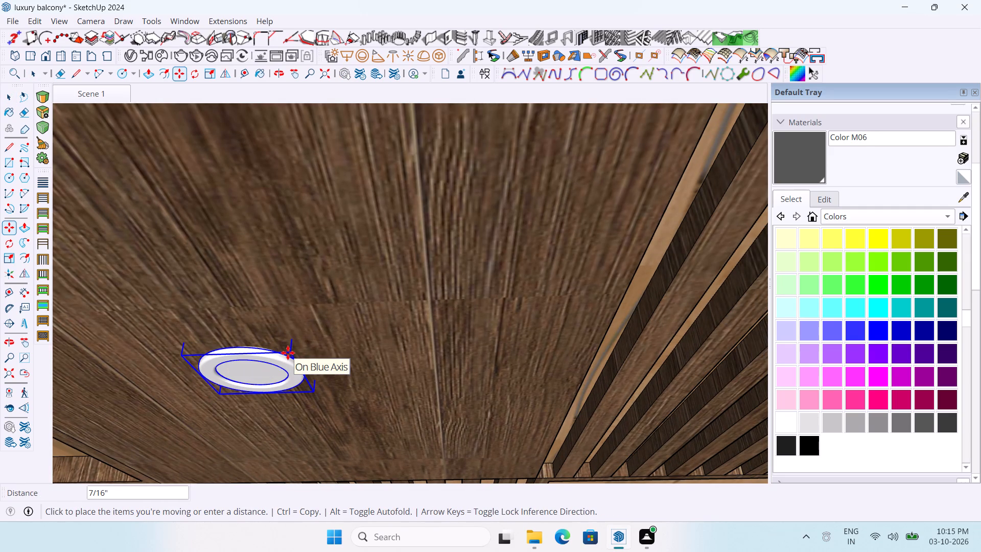
pyautogui.scroll(3, 288, 353)
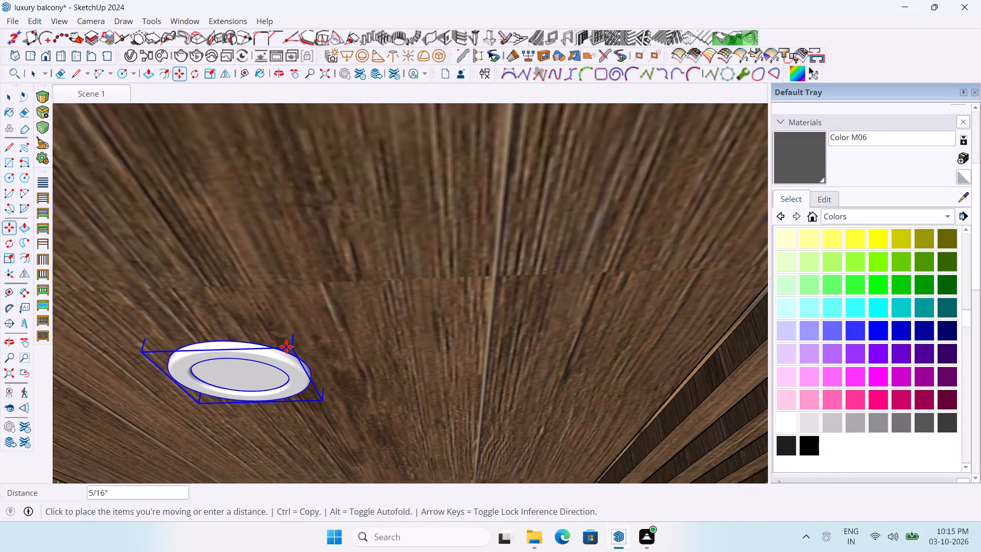
pyautogui.click(286, 345)
pyautogui.scroll(1, 291, 357)
pyautogui.moveTo(289, 359); pyautogui.dragTo(268, 405, button='middle')
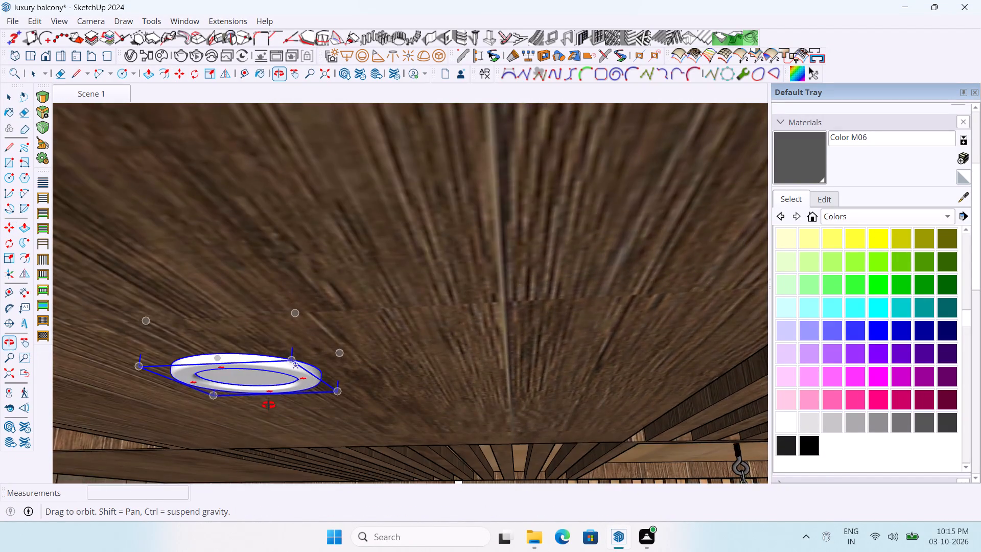
pyautogui.moveTo(268, 405); pyautogui.dragTo(270, 314, button='middle')
pyautogui.scroll(-13, 163, 338)
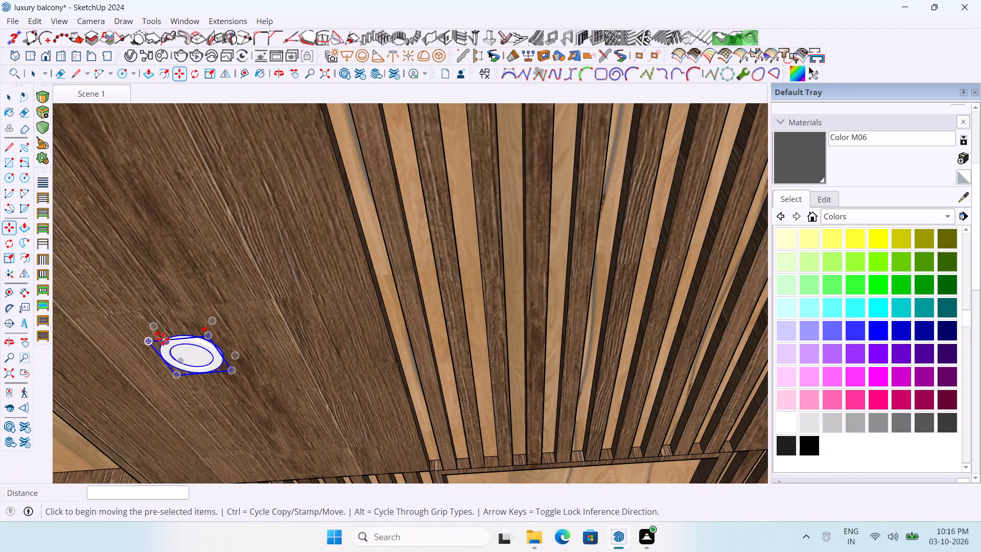
pyautogui.scroll(-18, 163, 339)
pyautogui.press('space')
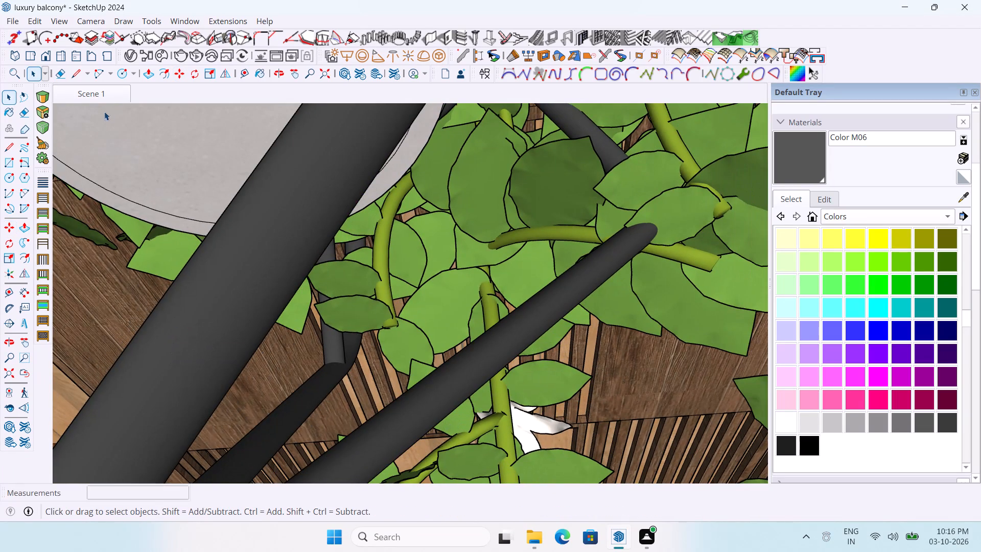
pyautogui.click(104, 99)
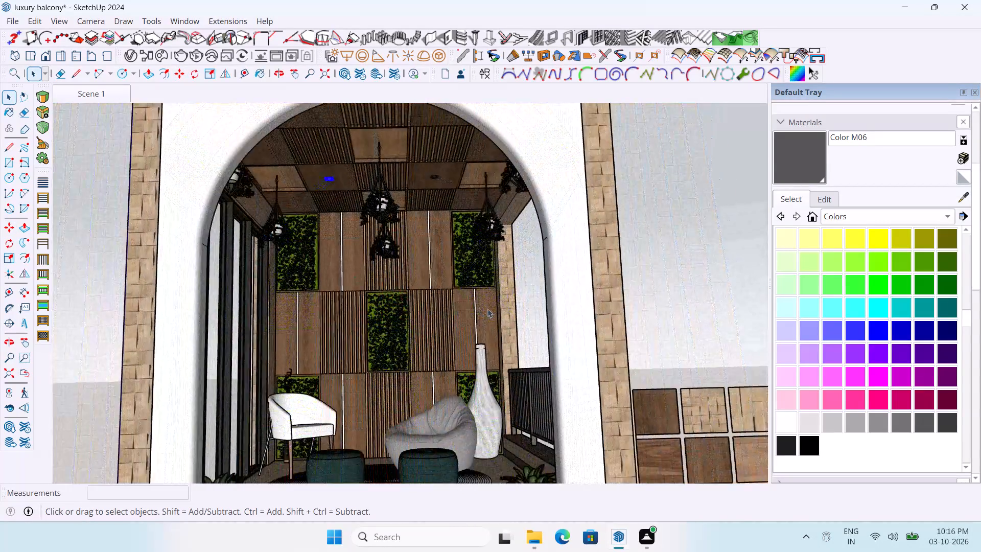
pyautogui.click(597, 317)
# Lower the matching ceiling downlight on the railing side by about 5/16" along the blue axis.
pyautogui.moveTo(598, 318); pyautogui.dragTo(580, 191, button='middle')
pyautogui.scroll(20, 414, 202)
pyautogui.scroll(2, 414, 202)
pyautogui.scroll(3, 438, 237)
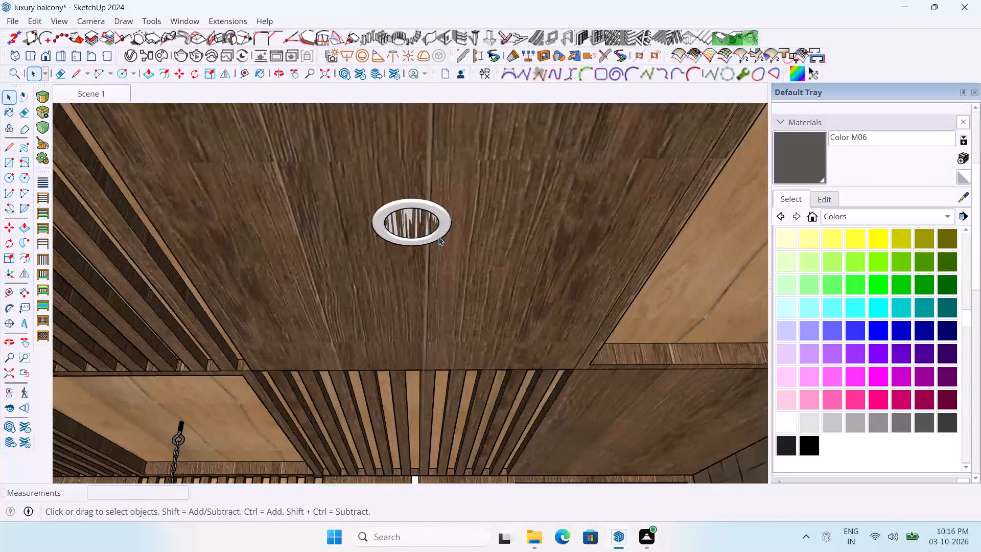
pyautogui.click(438, 237)
pyautogui.scroll(4, 438, 237)
pyautogui.press('m')
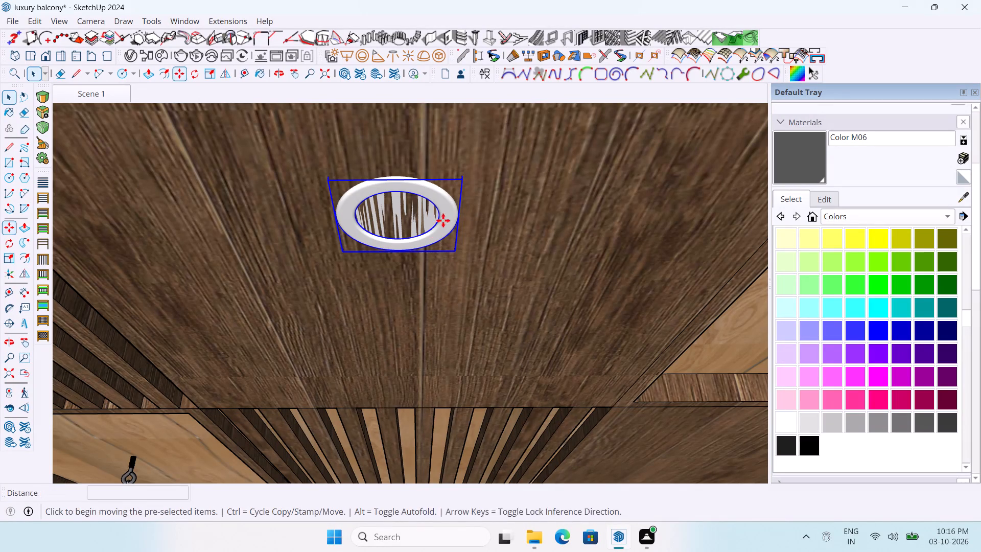
pyautogui.scroll(7, 469, 167)
pyautogui.click(453, 186)
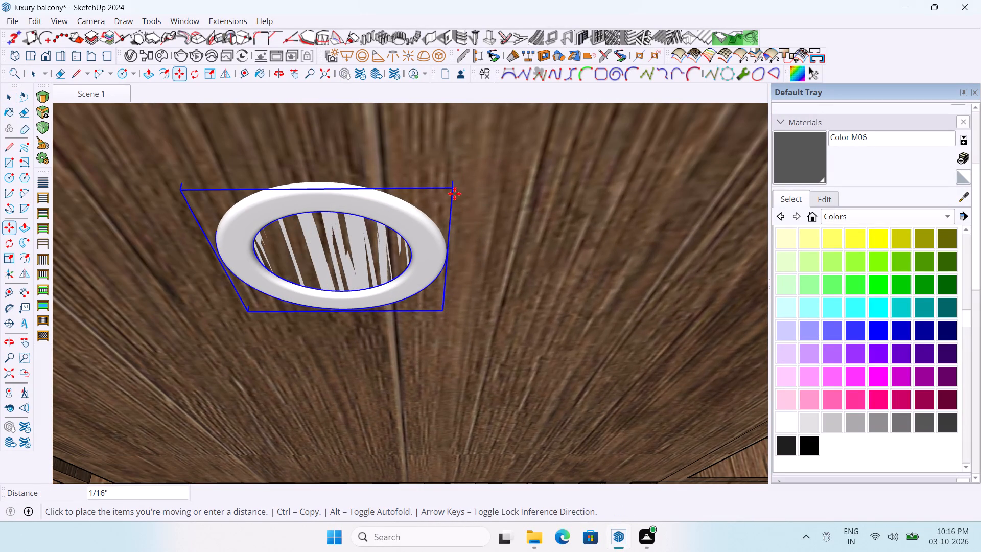
pyautogui.scroll(-3, 454, 202)
pyautogui.moveTo(451, 203); pyautogui.dragTo(413, 298, button='middle')
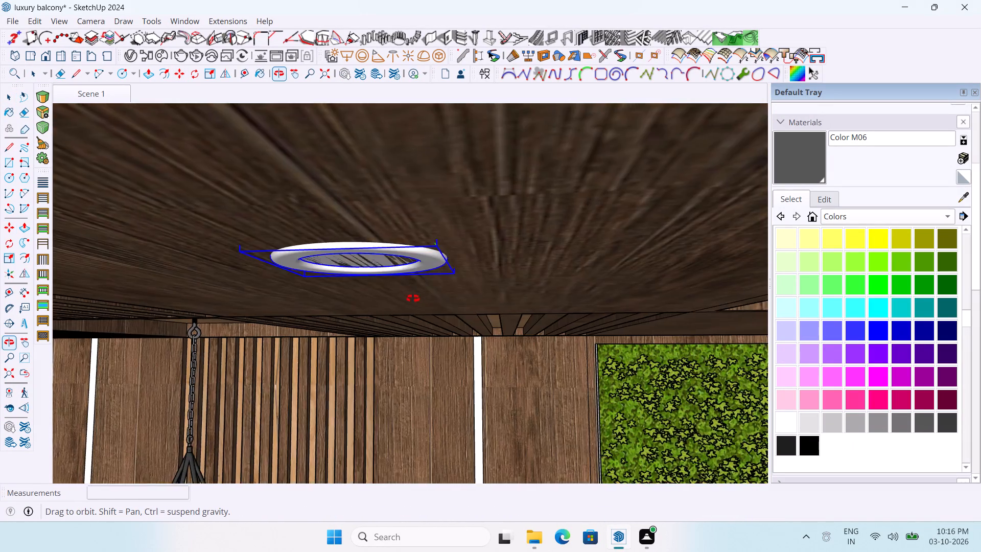
pyautogui.moveTo(413, 298); pyautogui.dragTo(341, 254, button='middle')
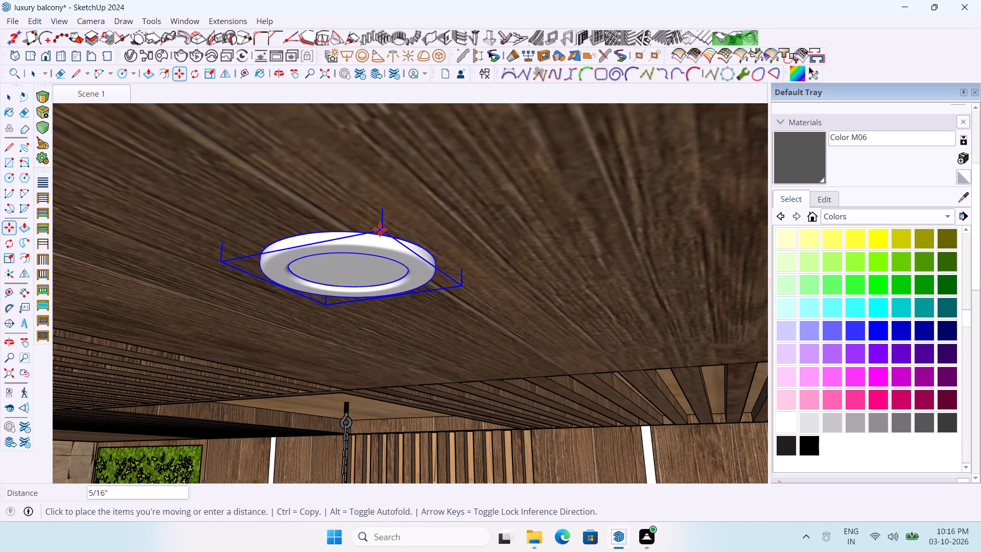
pyautogui.click(380, 227)
pyautogui.scroll(-12, 402, 246)
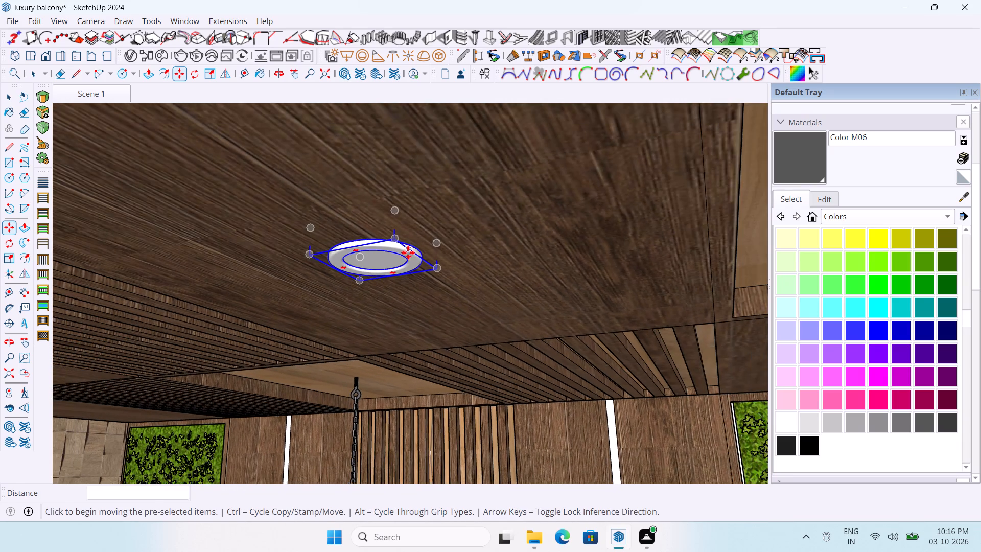
pyautogui.press('space')
pyautogui.scroll(-6, 415, 257)
pyautogui.click(101, 90)
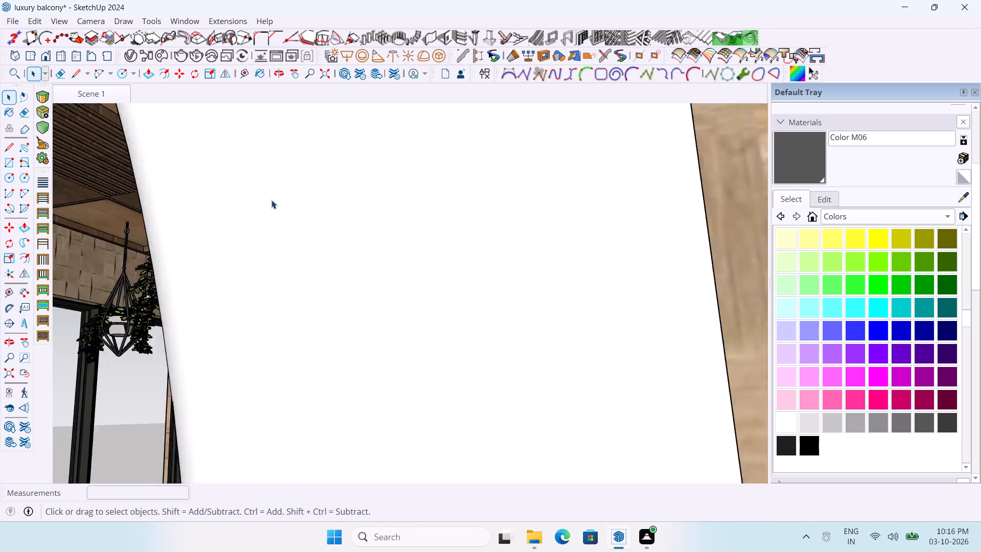
pyautogui.click(624, 290)
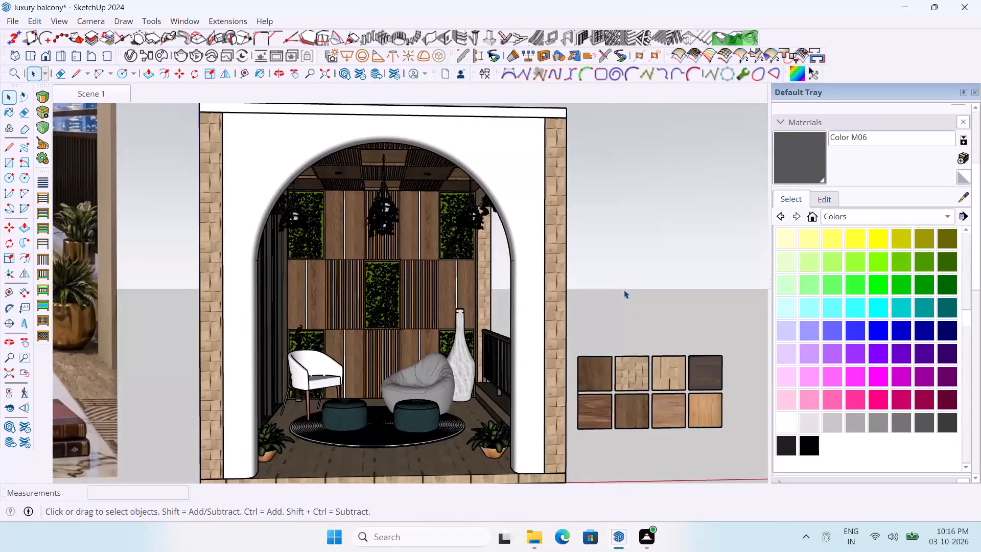
# Inspect the ceiling panels, downlights, hanging planters and side walls, and view the whole balcony beside the reference image.
pyautogui.scroll(1, 610, 297)
pyautogui.moveTo(610, 297); pyautogui.dragTo(518, 169, button='middle')
pyautogui.scroll(2, 284, 203)
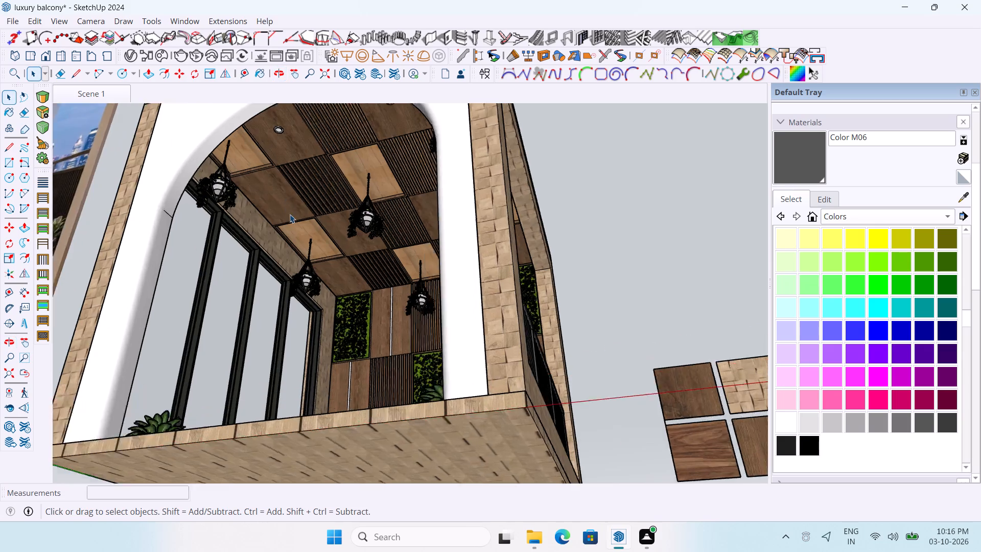
pyautogui.scroll(2, 290, 214)
pyautogui.scroll(-5, 299, 227)
pyautogui.moveTo(308, 238); pyautogui.dragTo(333, 288, button='middle')
pyautogui.scroll(7, 290, 201)
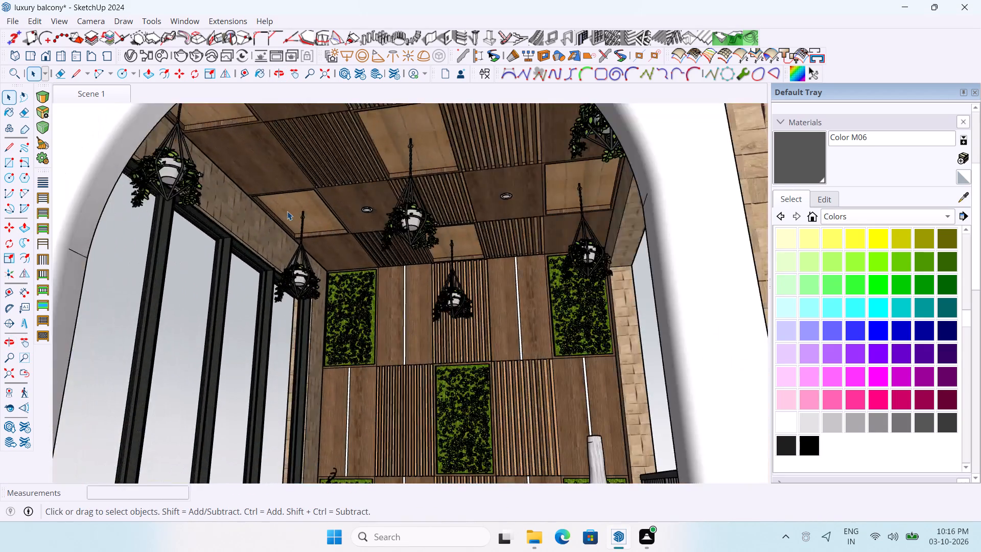
pyautogui.scroll(12, 287, 211)
pyautogui.moveTo(283, 234); pyautogui.dragTo(300, 249, button='middle')
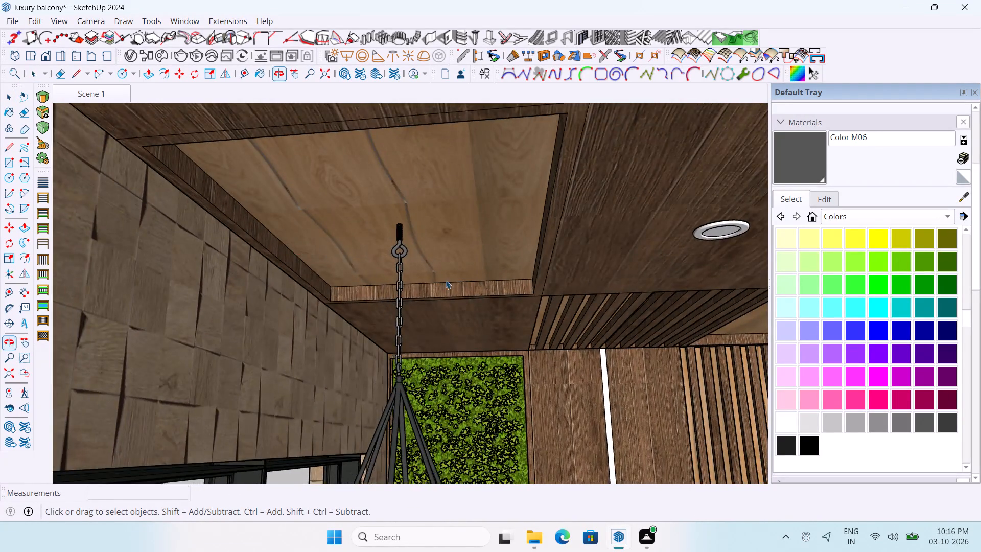
pyautogui.scroll(3, 449, 281)
pyautogui.scroll(-4, 449, 282)
pyautogui.moveTo(455, 282); pyautogui.dragTo(343, 179, button='middle')
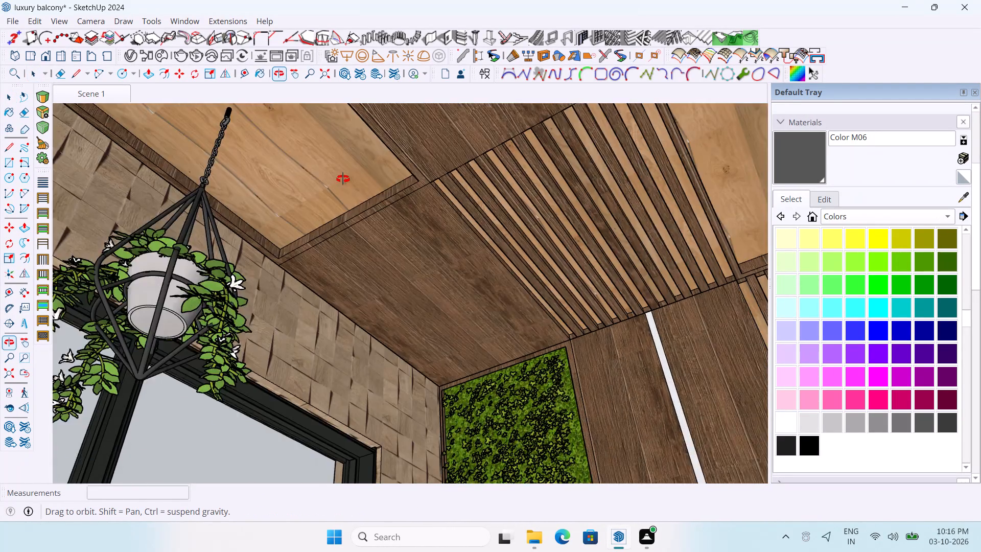
pyautogui.moveTo(343, 179); pyautogui.dragTo(393, 226, button='middle')
pyautogui.scroll(-5, 376, 235)
pyautogui.scroll(-7, 317, 227)
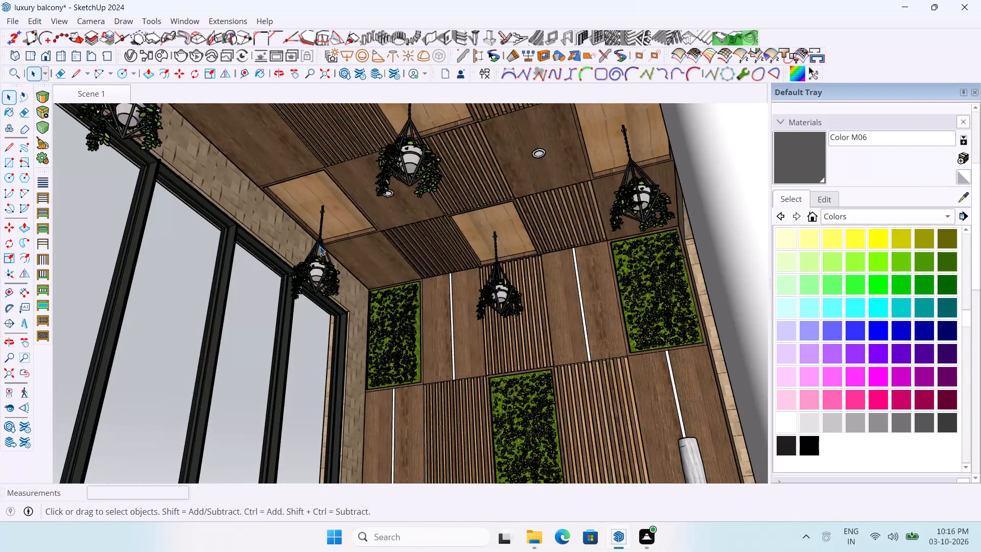
pyautogui.scroll(-4, 320, 247)
pyautogui.moveTo(345, 276); pyautogui.dragTo(471, 418, button='middle')
pyautogui.scroll(-3, 332, 358)
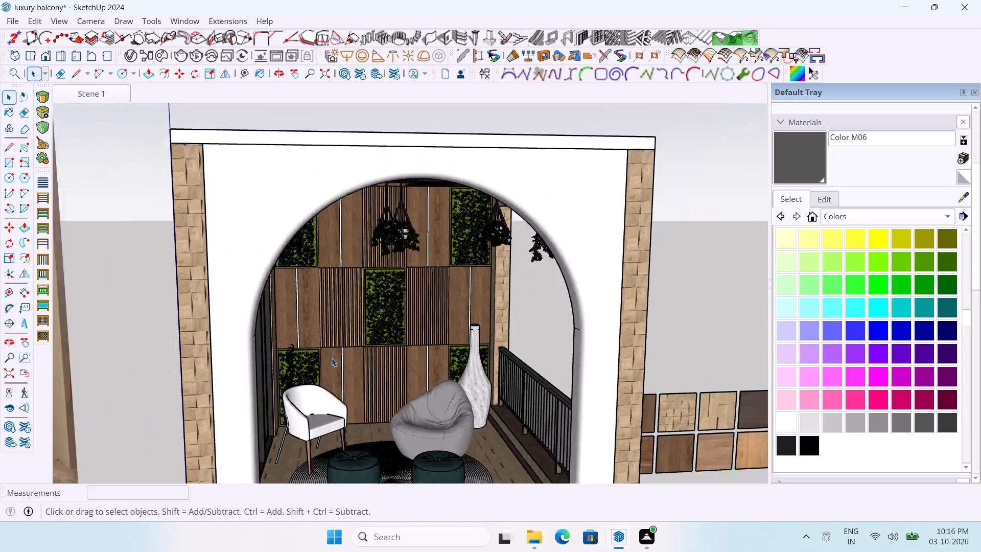
pyautogui.scroll(-3, 332, 358)
pyautogui.moveTo(327, 351); pyautogui.dragTo(202, 329, button='middle')
pyautogui.scroll(5, 309, 374)
pyautogui.moveTo(313, 376); pyautogui.dragTo(370, 378, button='middle')
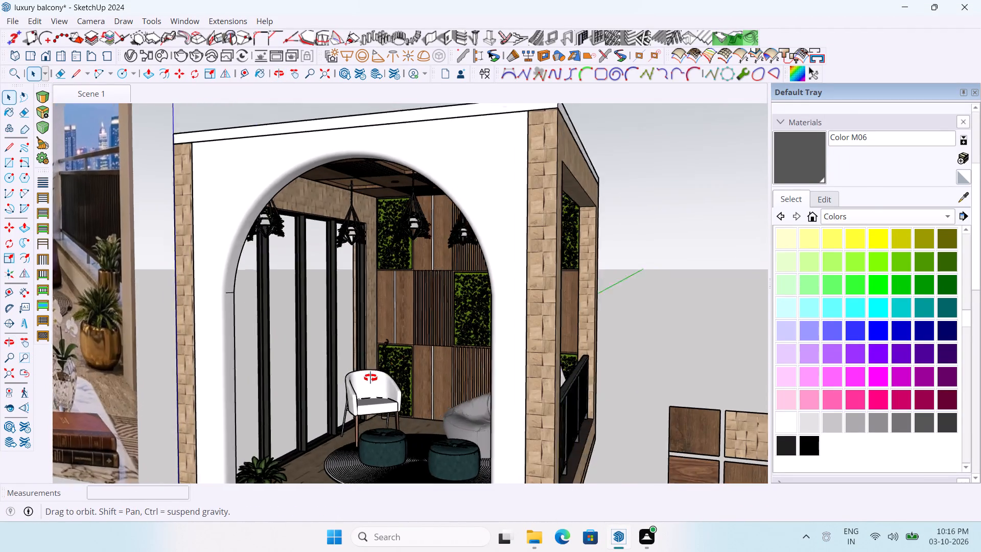
pyautogui.moveTo(370, 378); pyautogui.dragTo(393, 357, button='middle')
pyautogui.scroll(-4, 298, 320)
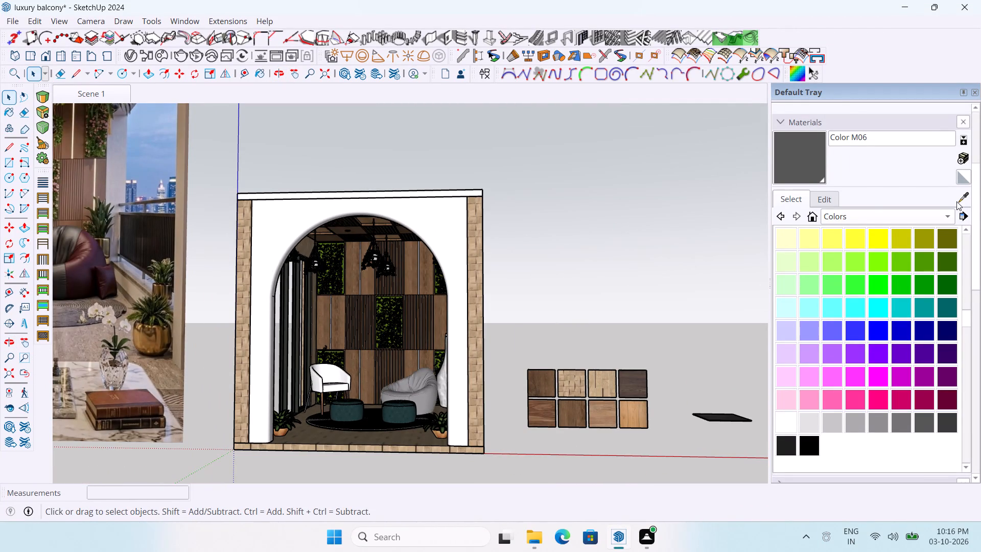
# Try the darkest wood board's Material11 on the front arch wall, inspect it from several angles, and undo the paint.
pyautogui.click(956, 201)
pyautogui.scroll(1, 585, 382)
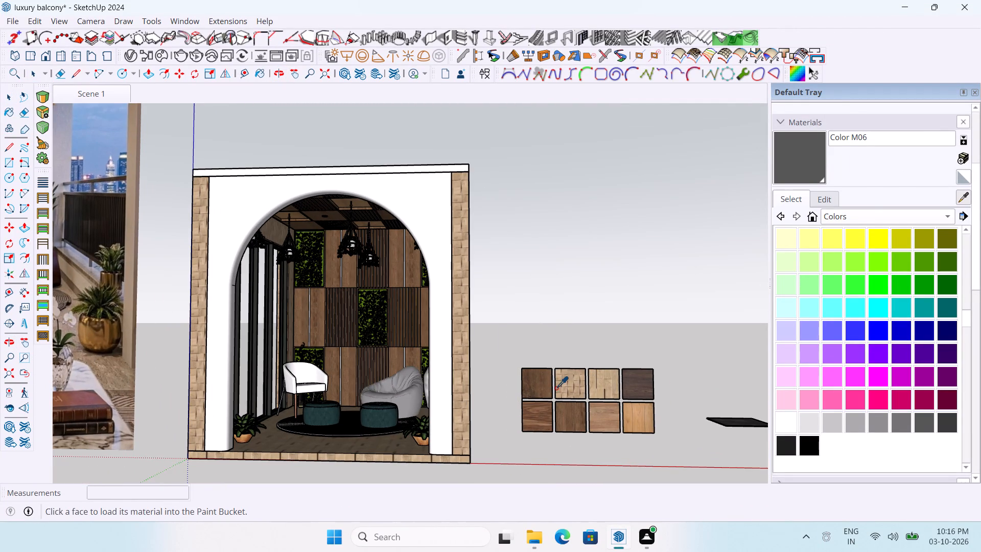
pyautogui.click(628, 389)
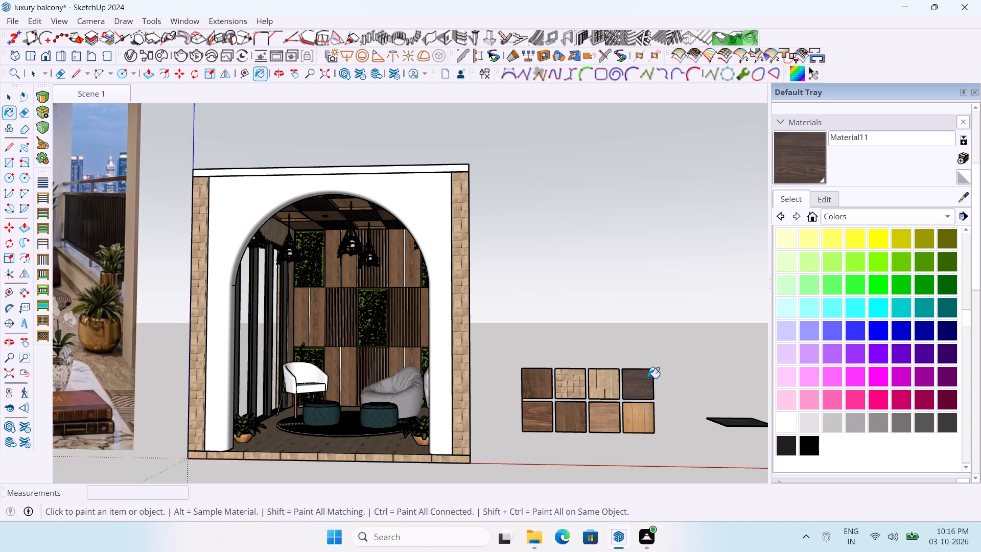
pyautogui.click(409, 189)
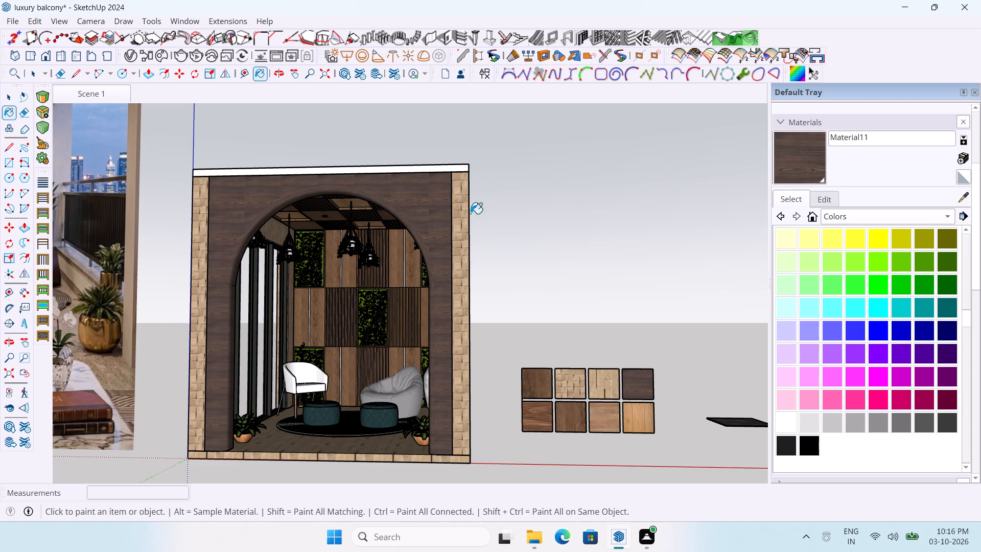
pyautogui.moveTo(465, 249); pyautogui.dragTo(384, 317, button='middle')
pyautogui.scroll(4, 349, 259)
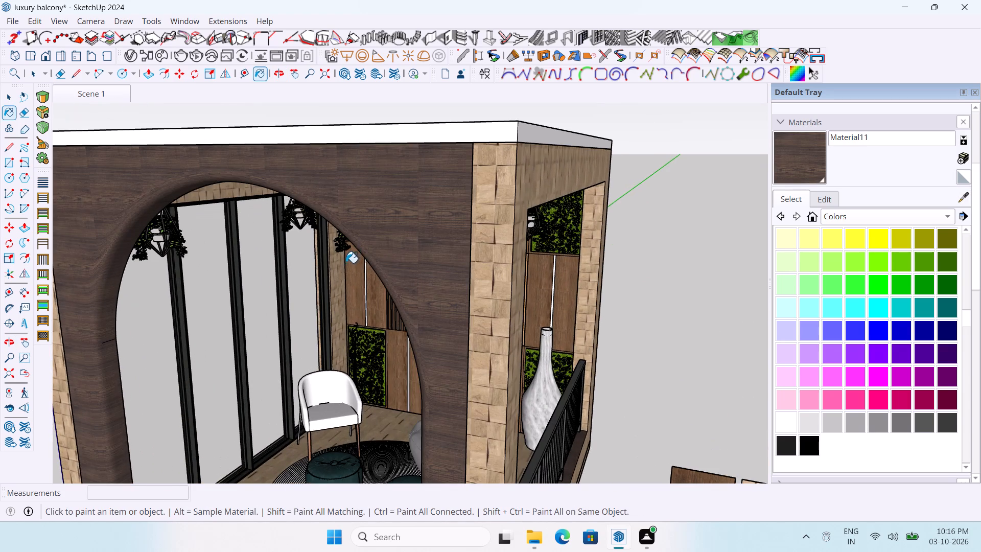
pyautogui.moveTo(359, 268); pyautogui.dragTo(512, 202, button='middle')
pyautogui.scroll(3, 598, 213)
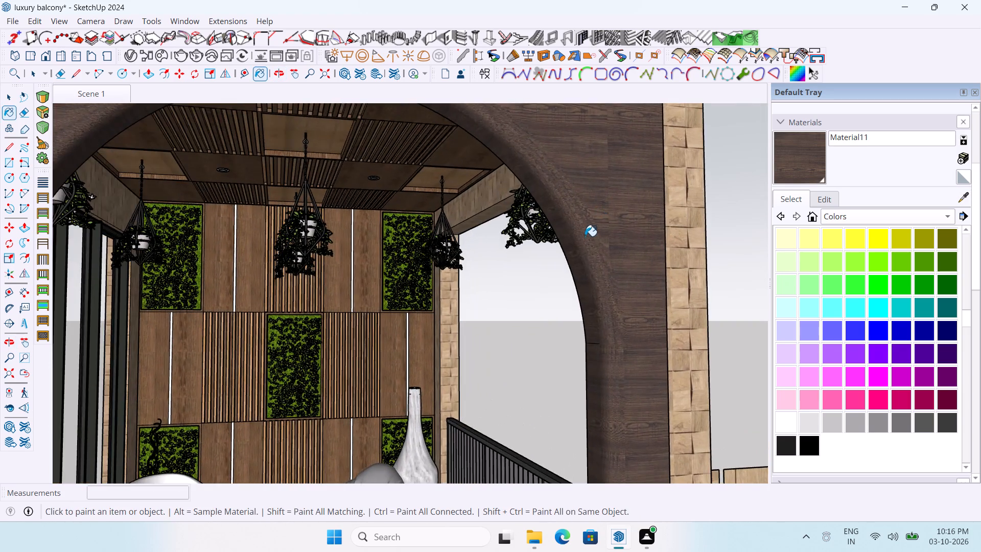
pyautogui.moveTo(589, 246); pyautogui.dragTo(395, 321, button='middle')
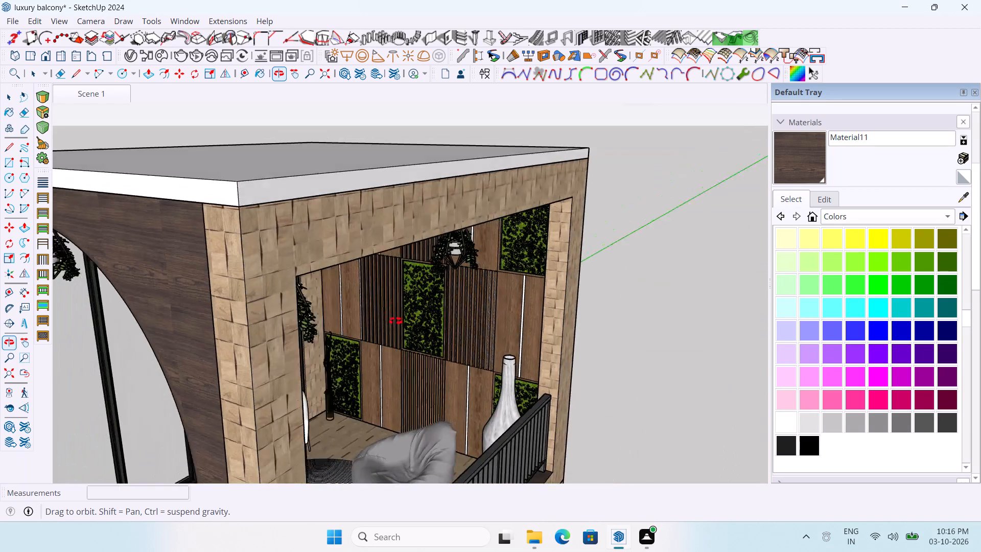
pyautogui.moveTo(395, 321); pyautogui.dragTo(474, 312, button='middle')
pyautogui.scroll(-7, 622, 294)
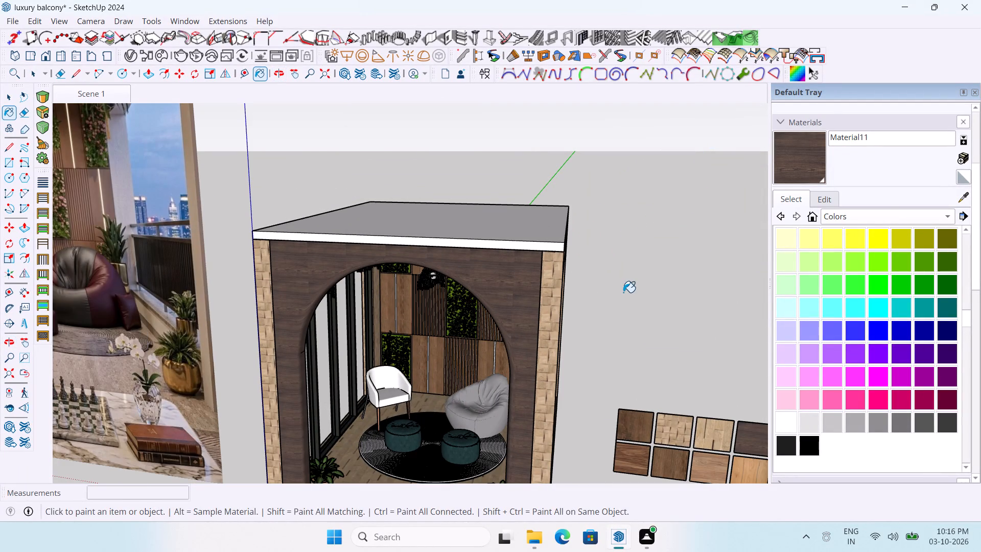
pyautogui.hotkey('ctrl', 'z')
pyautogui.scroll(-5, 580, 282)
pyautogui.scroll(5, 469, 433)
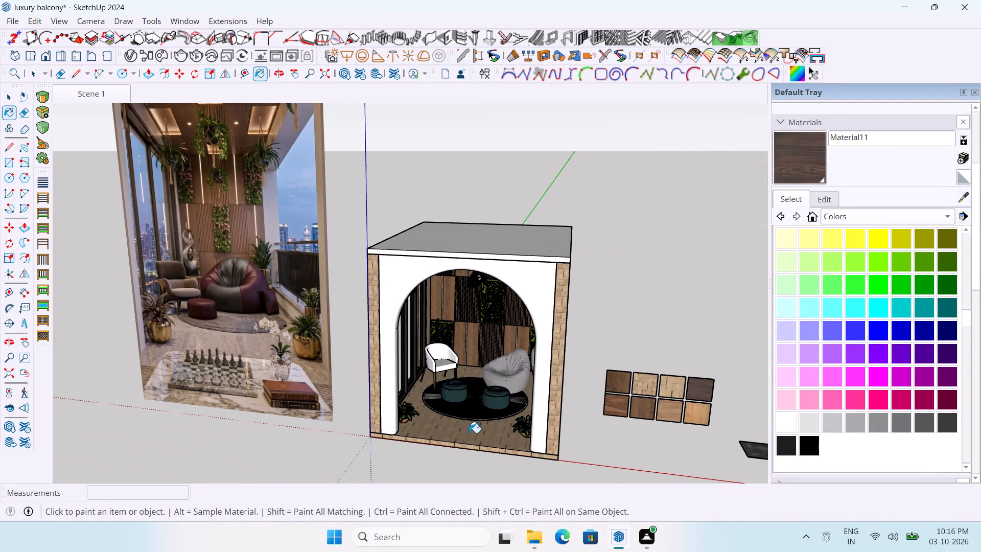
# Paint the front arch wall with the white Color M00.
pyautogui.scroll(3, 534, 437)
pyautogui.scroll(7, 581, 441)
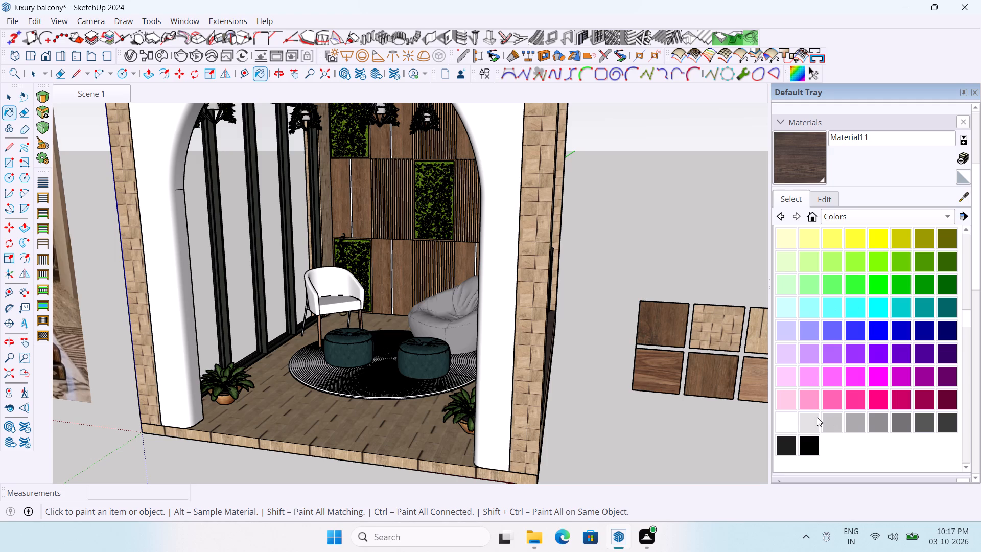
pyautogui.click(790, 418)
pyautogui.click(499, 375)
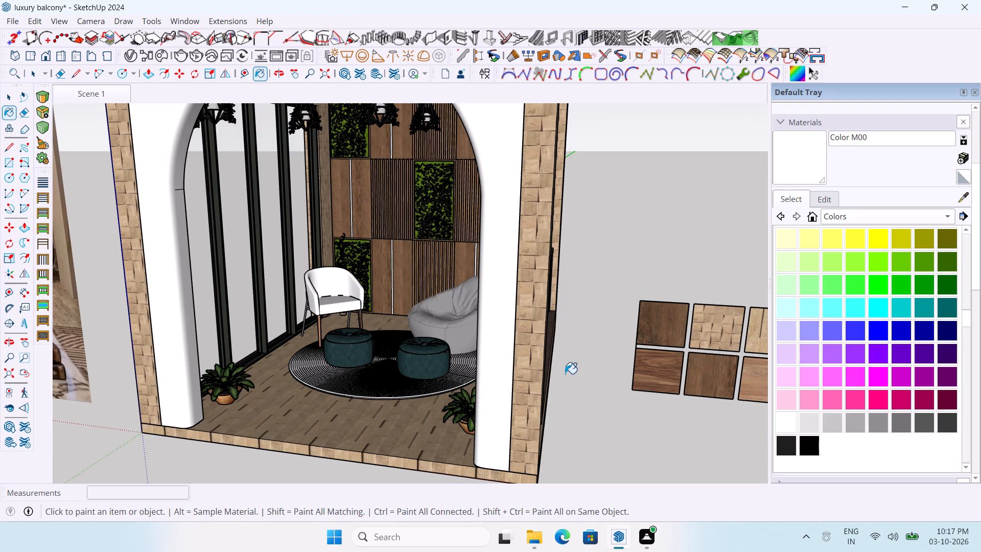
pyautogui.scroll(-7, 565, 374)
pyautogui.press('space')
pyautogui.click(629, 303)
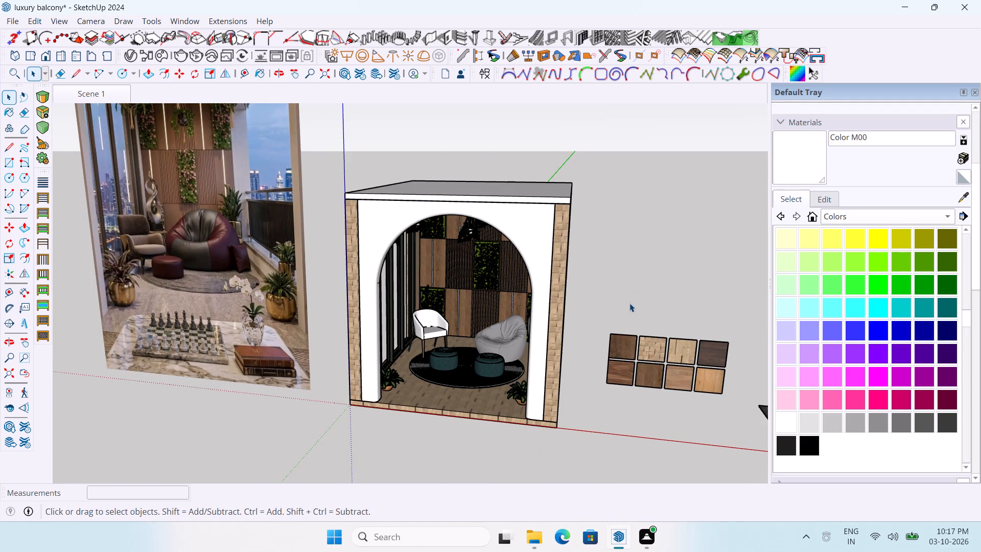
# Browse the 3D Warehouse results for tiles, looking for a suitable stone or brick-pattern tile model.
pyautogui.scroll(3, 569, 310)
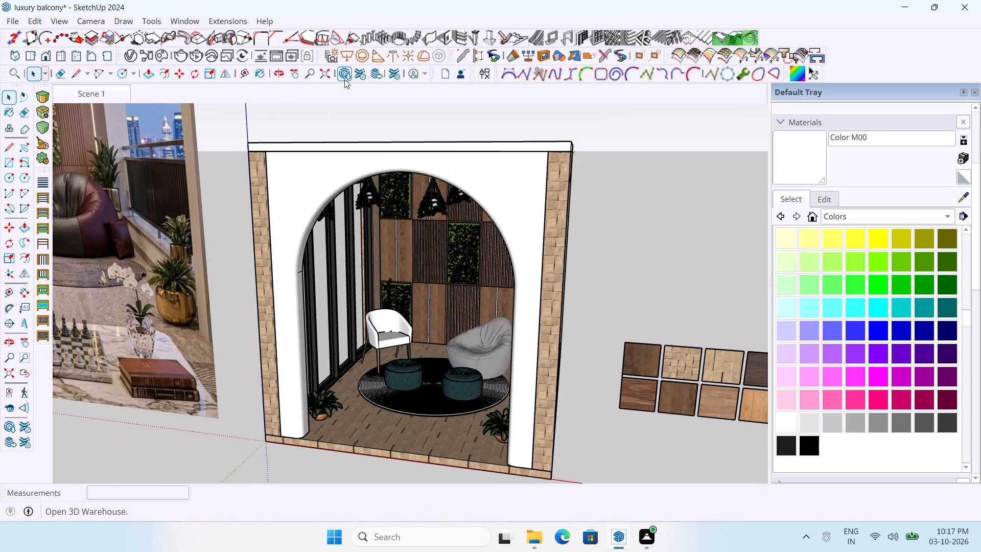
pyautogui.click(344, 79)
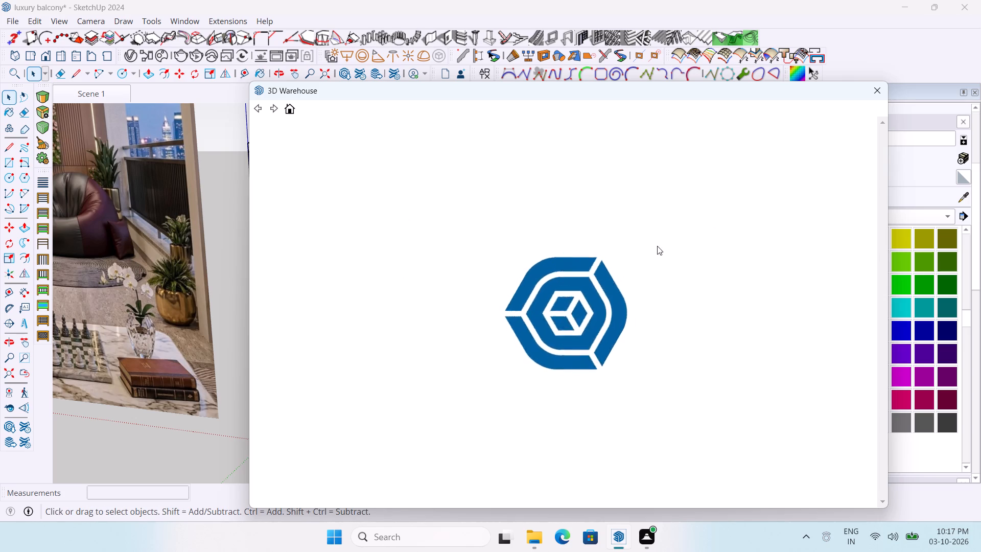
pyautogui.scroll(-4, 520, 349)
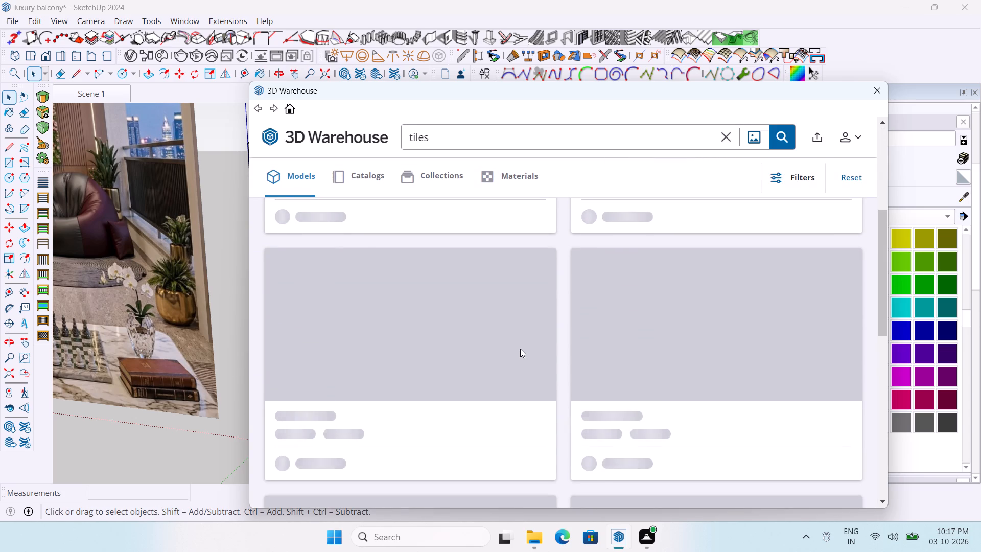
pyautogui.scroll(-11, 520, 349)
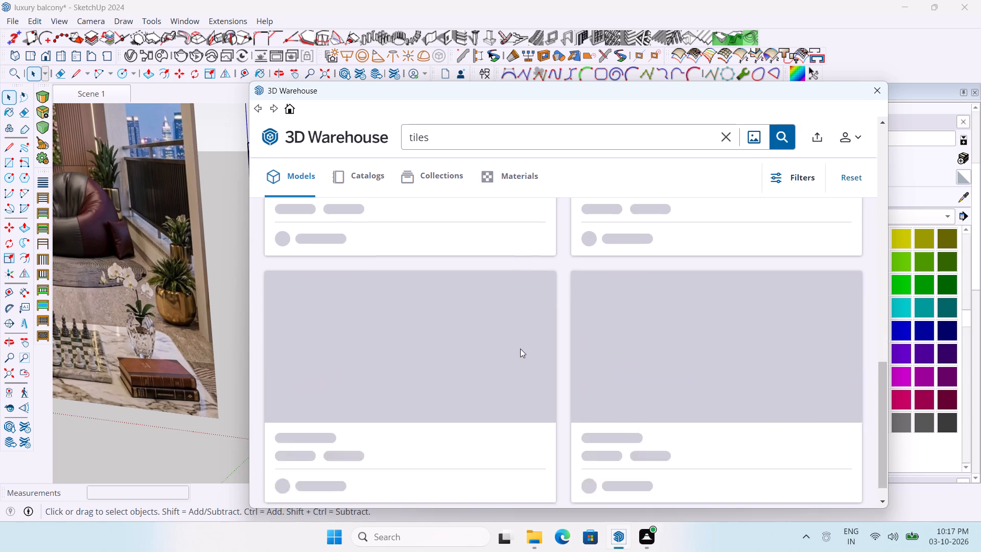
pyautogui.scroll(-11, 520, 349)
pyautogui.scroll(-17, 520, 349)
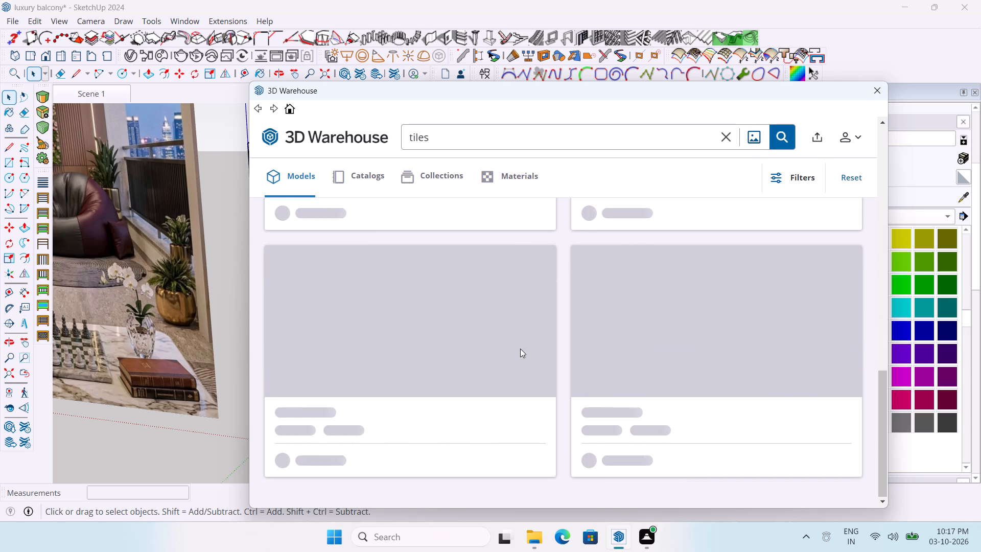
pyautogui.scroll(-2, 520, 349)
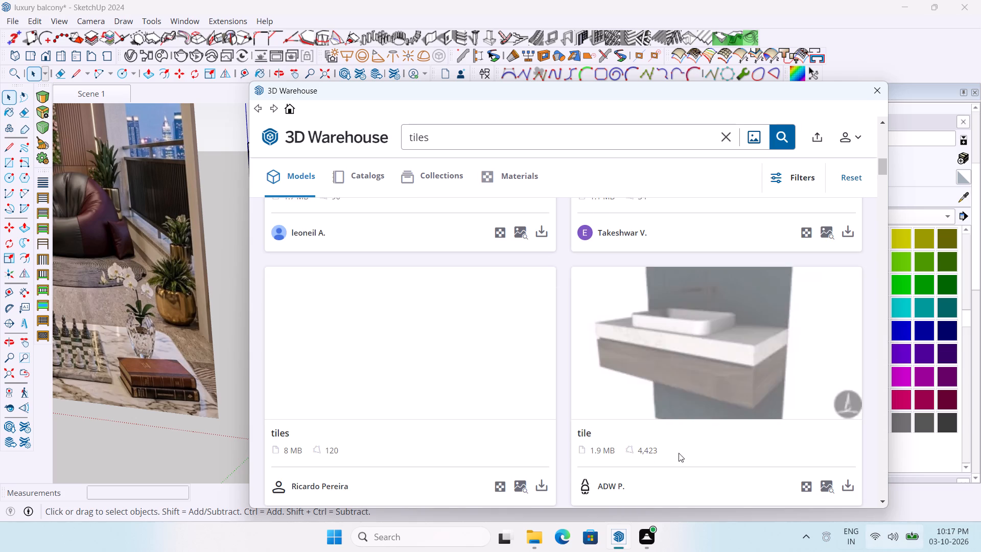
pyautogui.scroll(-12, 598, 374)
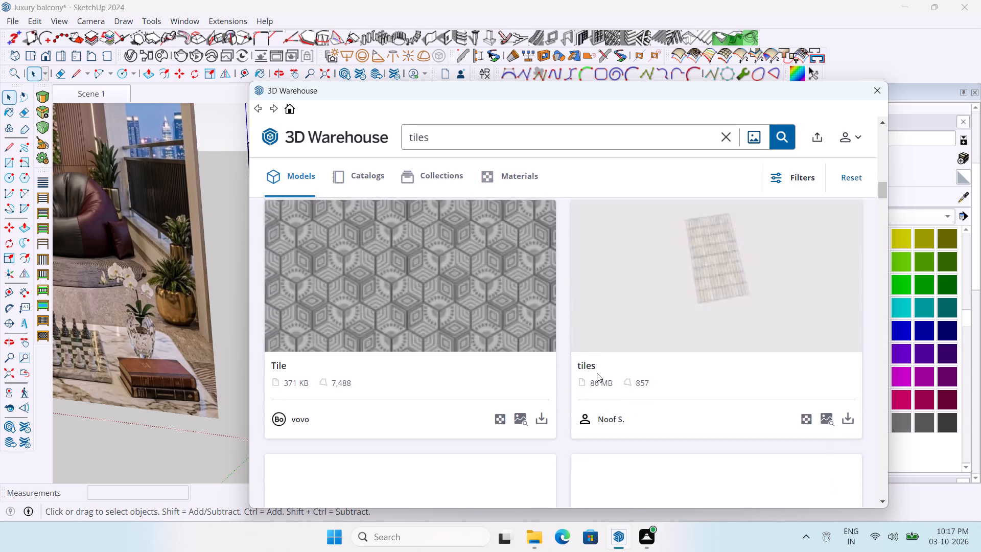
pyautogui.scroll(-20, 597, 373)
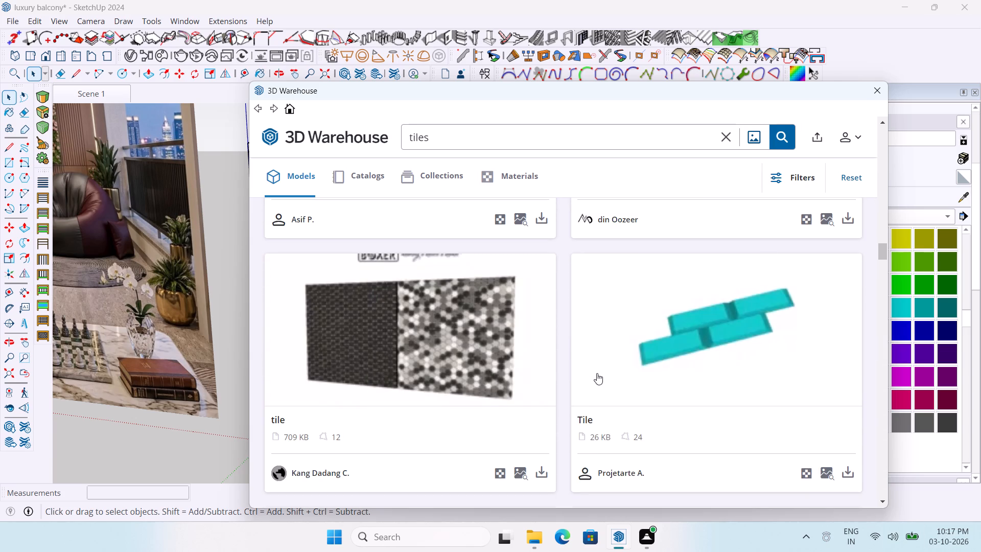
pyautogui.scroll(4, 597, 373)
pyautogui.scroll(-10, 597, 373)
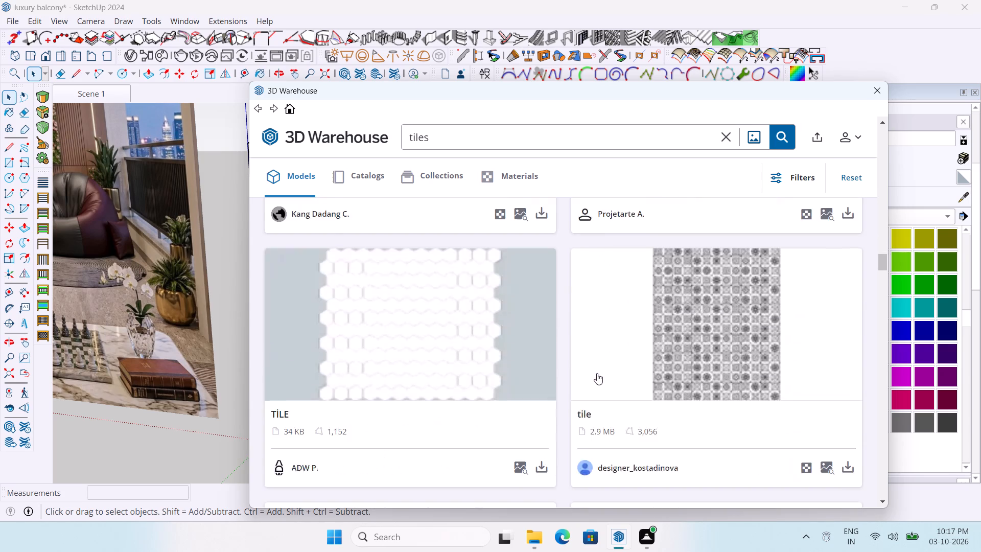
pyautogui.scroll(-20, 597, 373)
pyautogui.scroll(-6, 597, 373)
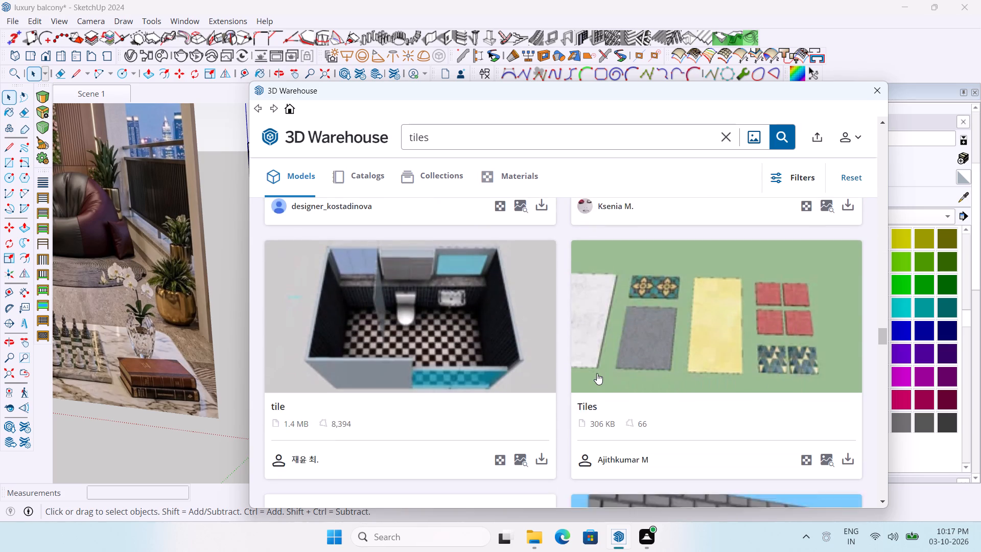
pyautogui.scroll(4, 597, 373)
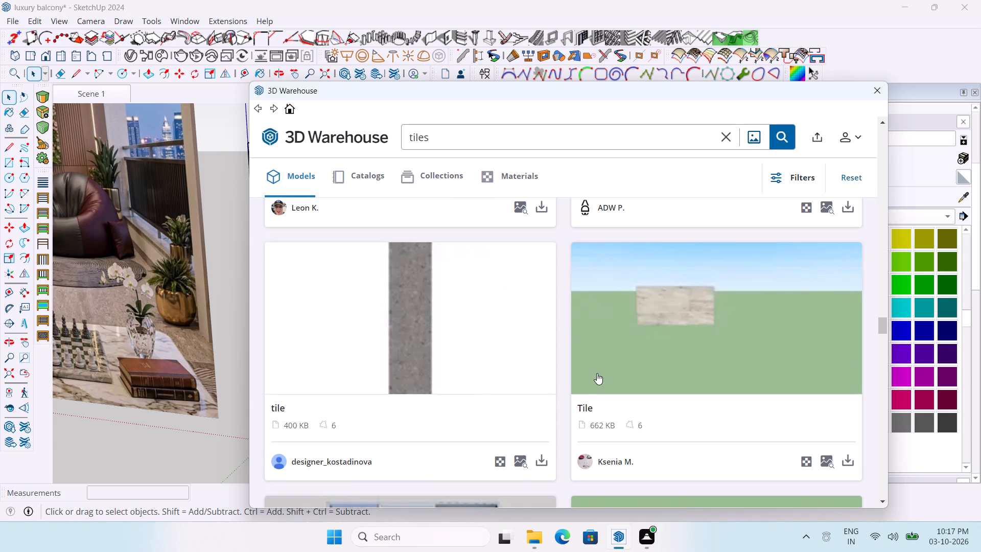
pyautogui.scroll(-13, 597, 373)
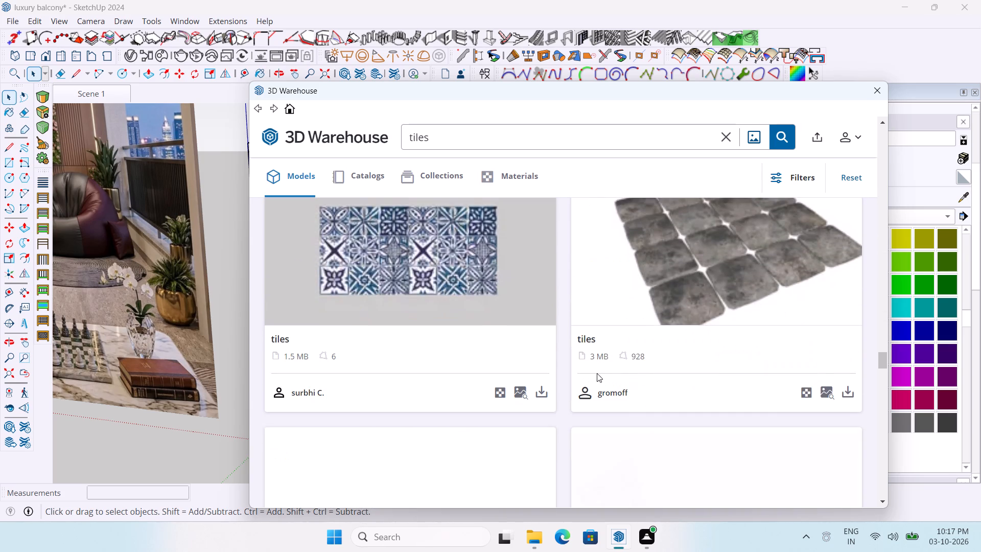
pyautogui.scroll(-7, 597, 373)
pyautogui.scroll(1, 597, 373)
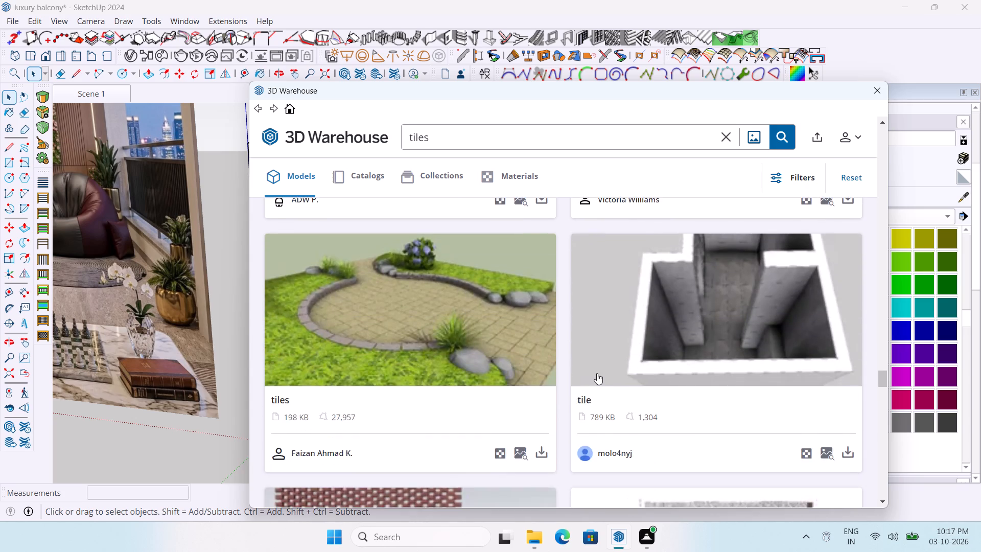
pyautogui.scroll(3, 597, 373)
pyautogui.scroll(-5, 597, 373)
pyautogui.scroll(3, 597, 373)
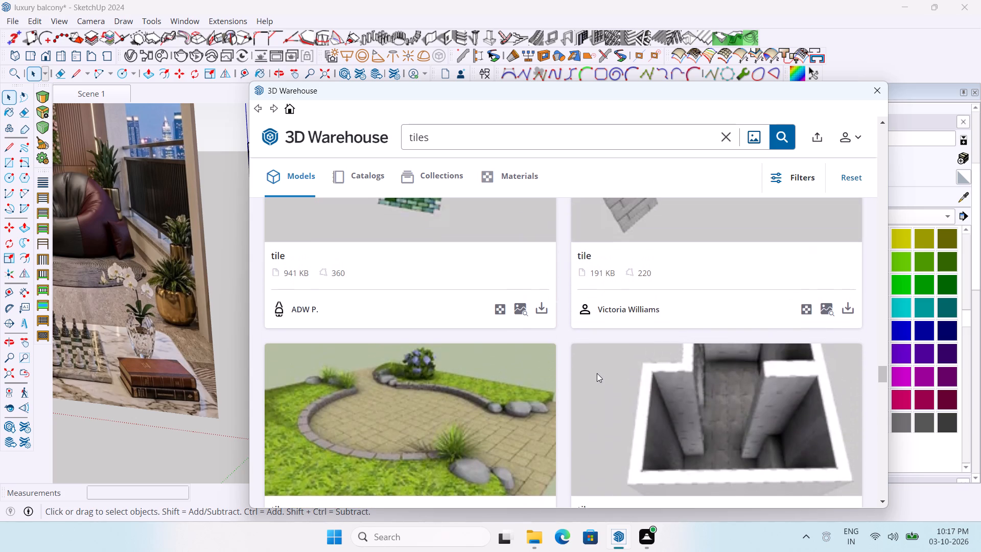
# Load the 191 KB grey brick-pattern tile model from 3D Warehouse and place it beside the balcony, behind the wood sample boards.
pyautogui.click(849, 326)
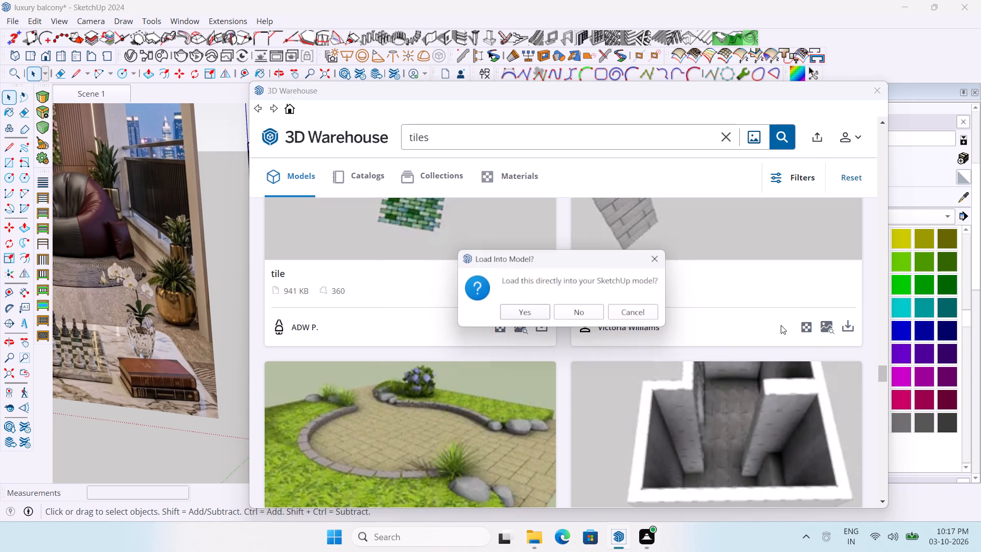
pyautogui.click(536, 307)
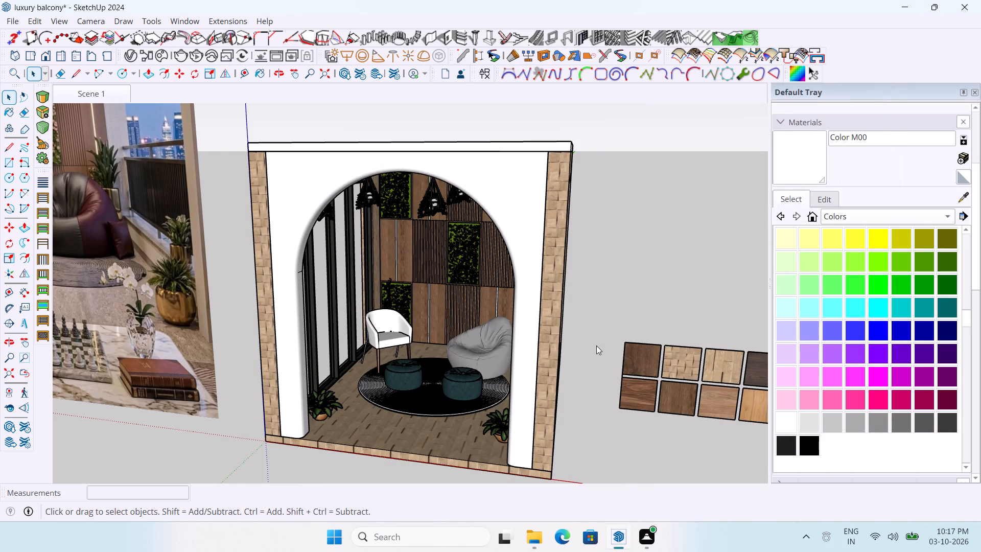
pyautogui.scroll(-3, 596, 346)
pyautogui.scroll(-4, 554, 323)
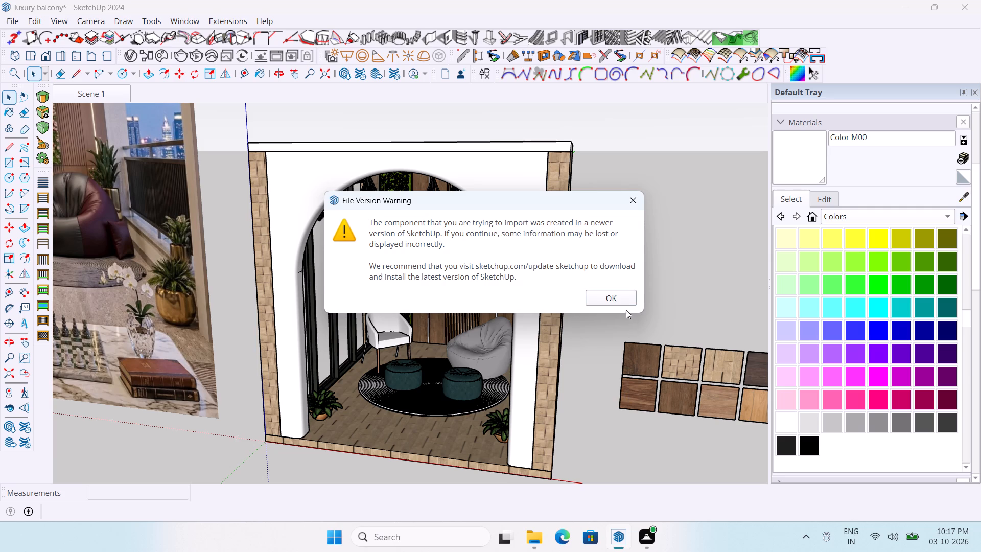
pyautogui.click(628, 300)
pyautogui.click(628, 317)
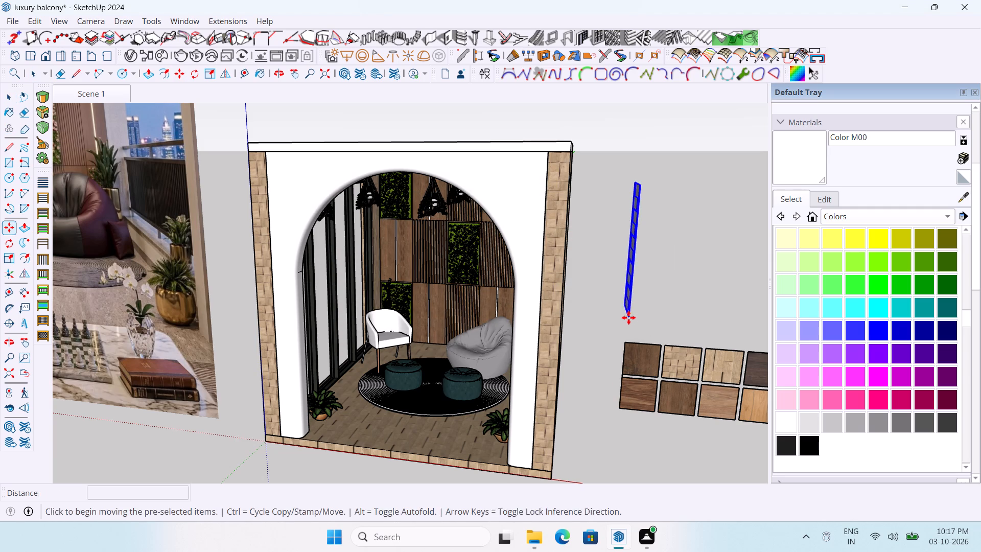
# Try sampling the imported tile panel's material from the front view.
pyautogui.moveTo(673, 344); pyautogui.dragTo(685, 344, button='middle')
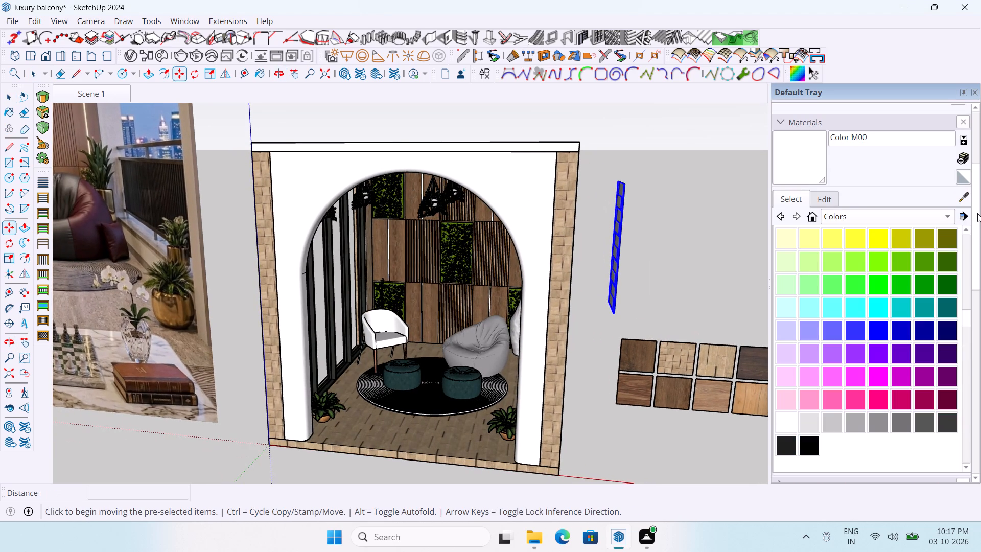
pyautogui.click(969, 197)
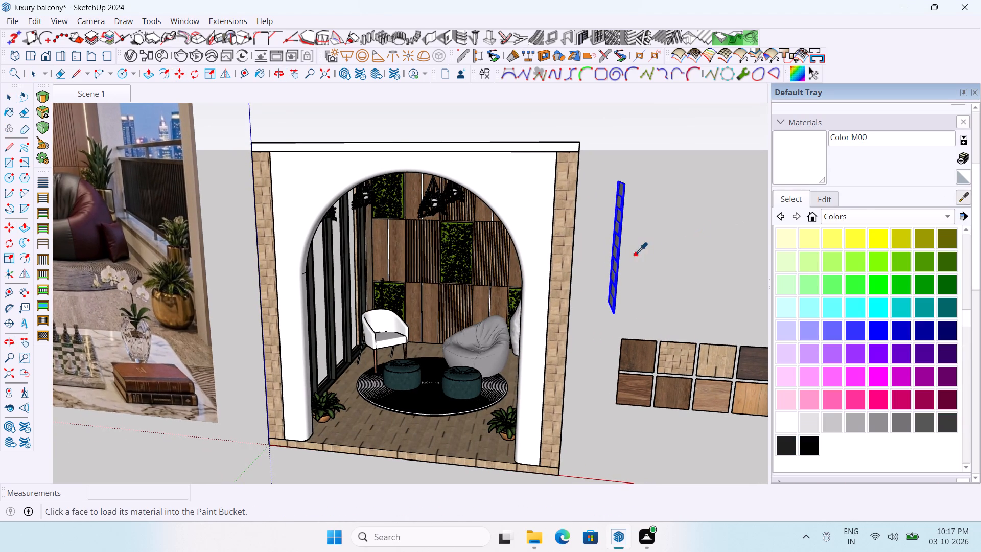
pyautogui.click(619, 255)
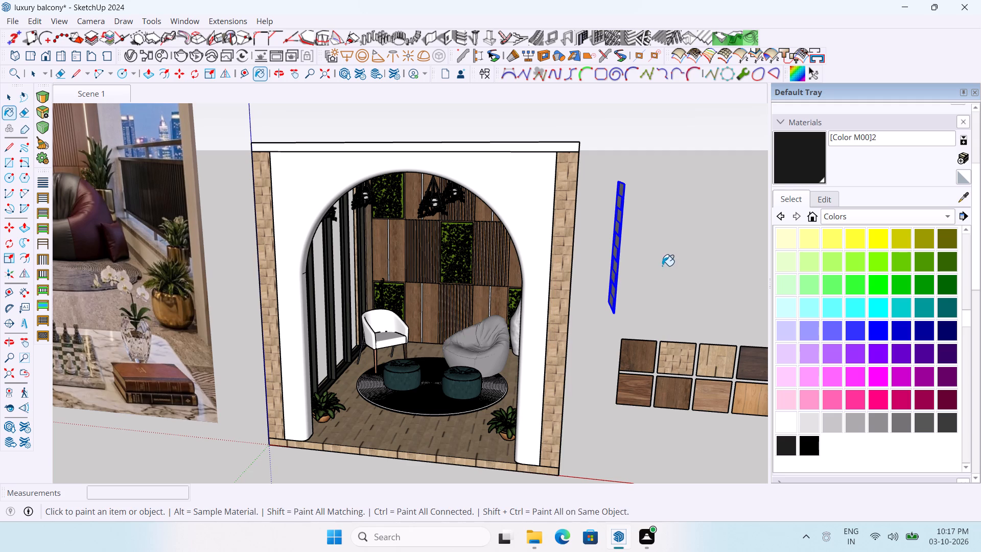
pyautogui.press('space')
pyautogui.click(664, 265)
# Sample the material from the tile panel's face and paint the front arch wall with the sampled Default material.
pyautogui.scroll(3, 655, 254)
pyautogui.moveTo(658, 258); pyautogui.dragTo(694, 283, button='middle')
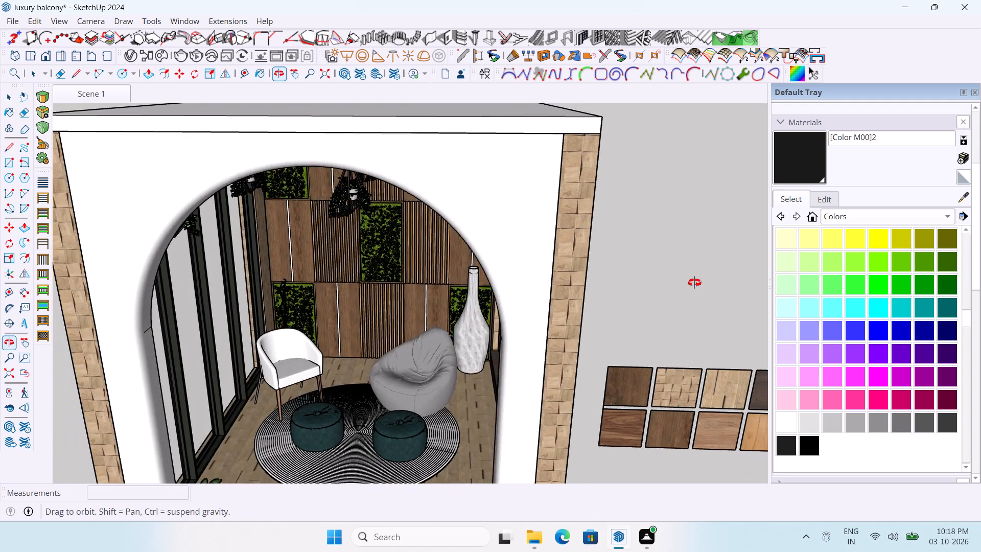
pyautogui.moveTo(694, 283); pyautogui.dragTo(611, 258, button='middle')
pyautogui.scroll(1, 733, 285)
pyautogui.moveTo(733, 285); pyautogui.dragTo(623, 268, button='middle')
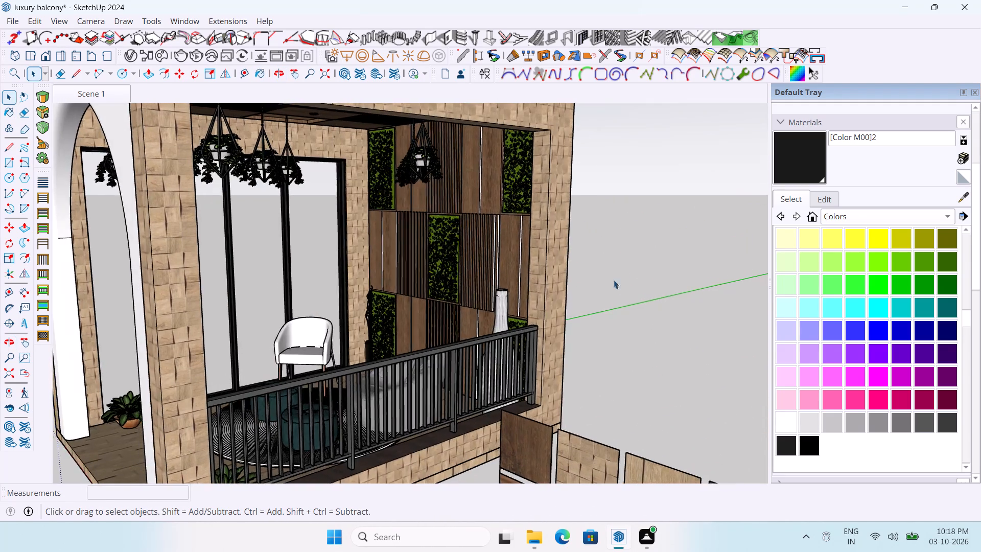
pyautogui.scroll(-6, 608, 290)
pyautogui.scroll(7, 738, 301)
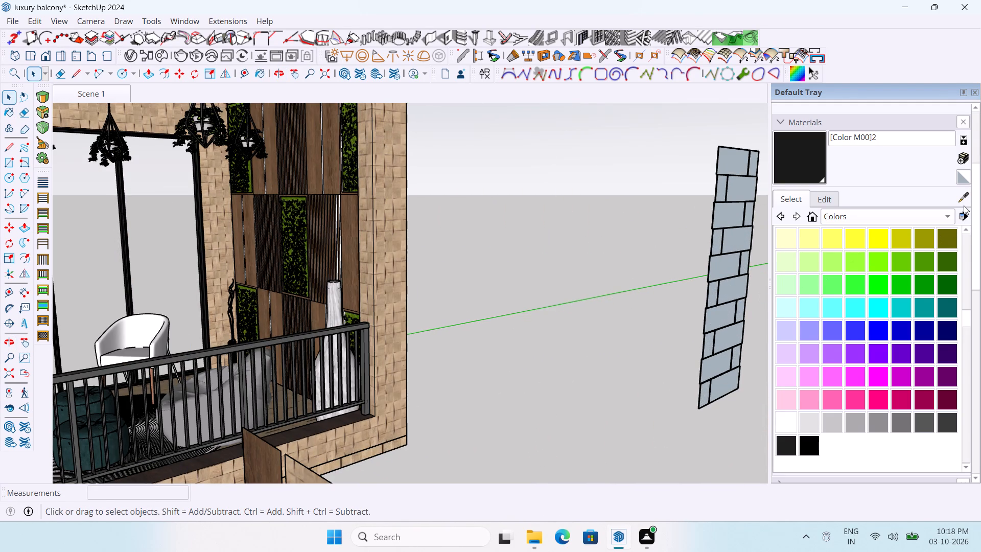
pyautogui.click(964, 199)
pyautogui.click(734, 257)
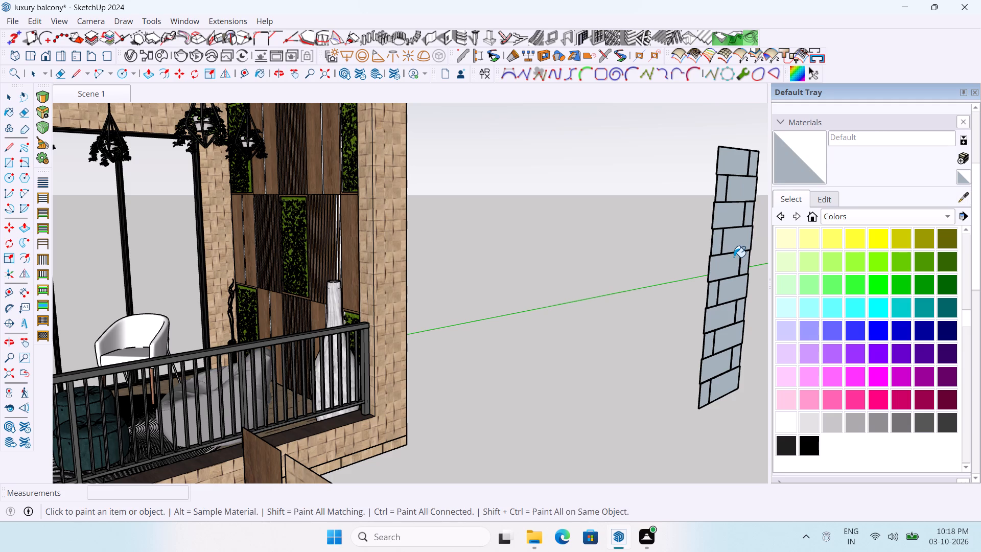
pyautogui.scroll(-11, 734, 257)
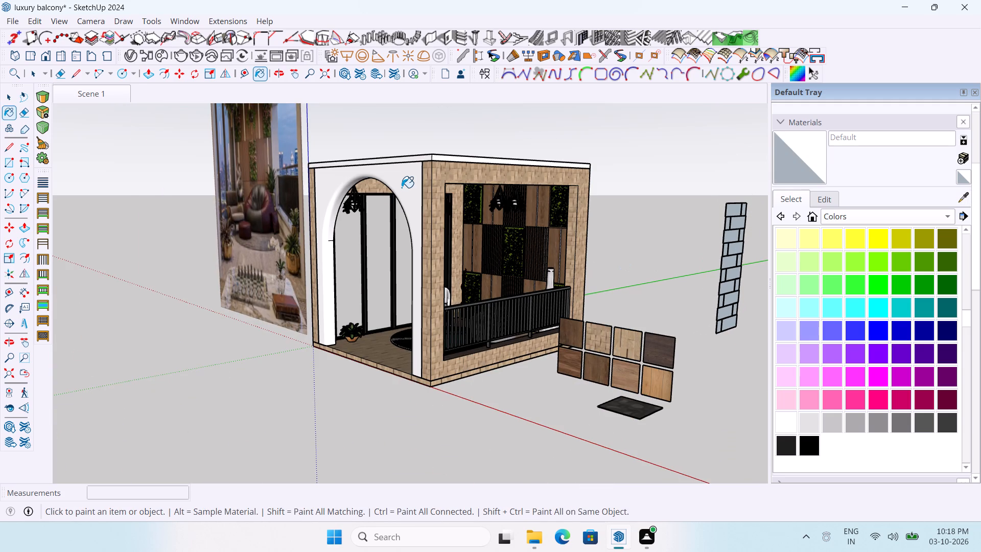
pyautogui.click(402, 188)
pyautogui.scroll(3, 402, 188)
pyautogui.click(402, 188)
pyautogui.scroll(-4, 411, 198)
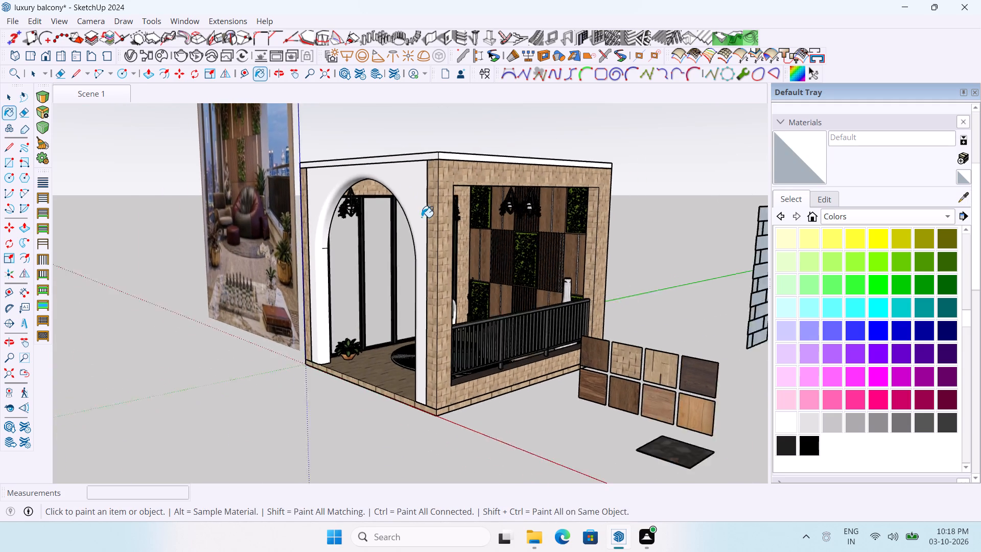
pyautogui.scroll(-1, 422, 217)
pyautogui.moveTo(428, 242); pyautogui.dragTo(699, 266, button='middle')
pyautogui.scroll(4, 511, 212)
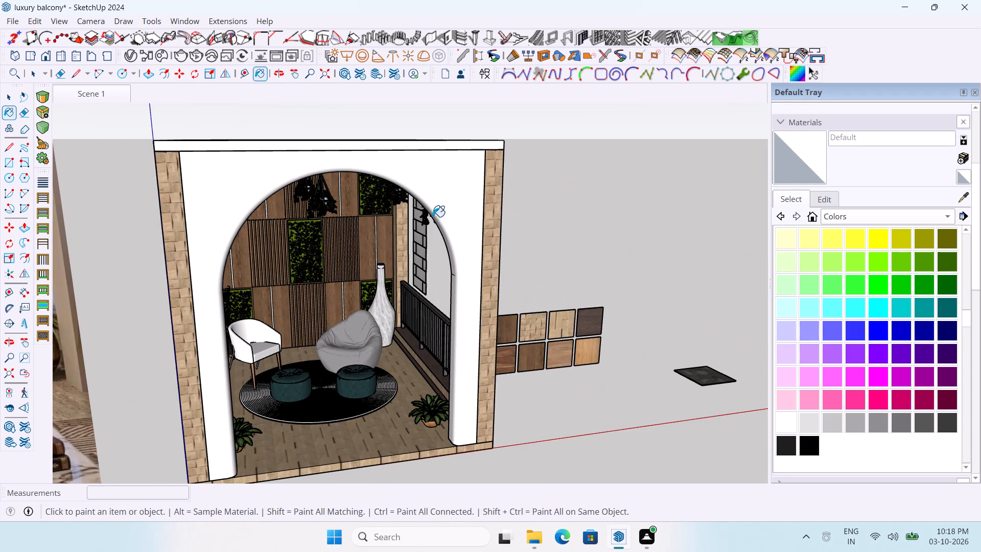
pyautogui.click(443, 213)
pyautogui.scroll(-4, 481, 231)
pyautogui.press('space')
pyautogui.click(571, 249)
# Examine the arch wall, ceiling, hanging planters, glass doors and seating area from several angles.
pyautogui.scroll(-1, 511, 271)
pyautogui.moveTo(499, 285); pyautogui.dragTo(508, 280, button='middle')
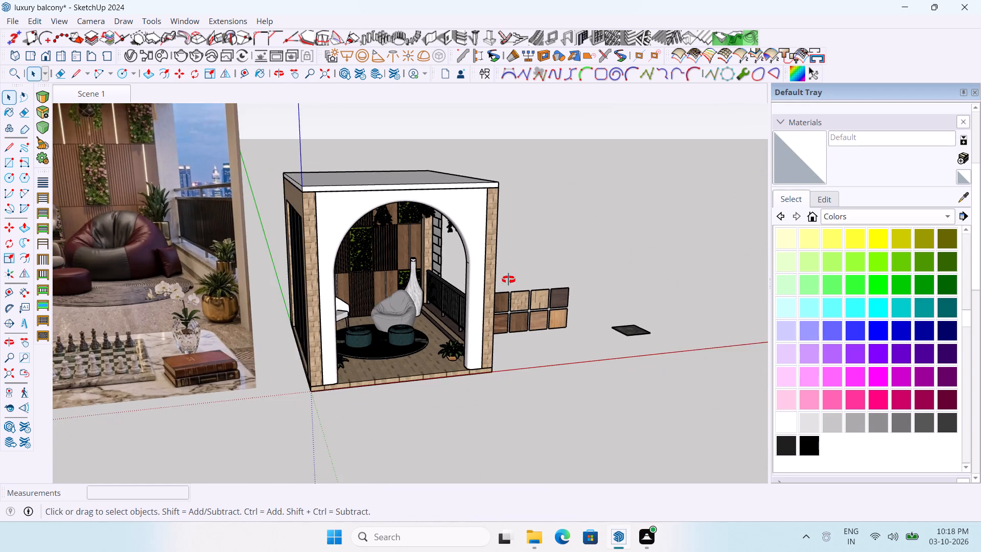
pyautogui.moveTo(508, 280); pyautogui.dragTo(391, 189, button='middle')
pyautogui.scroll(5, 387, 190)
pyautogui.scroll(2, 468, 271)
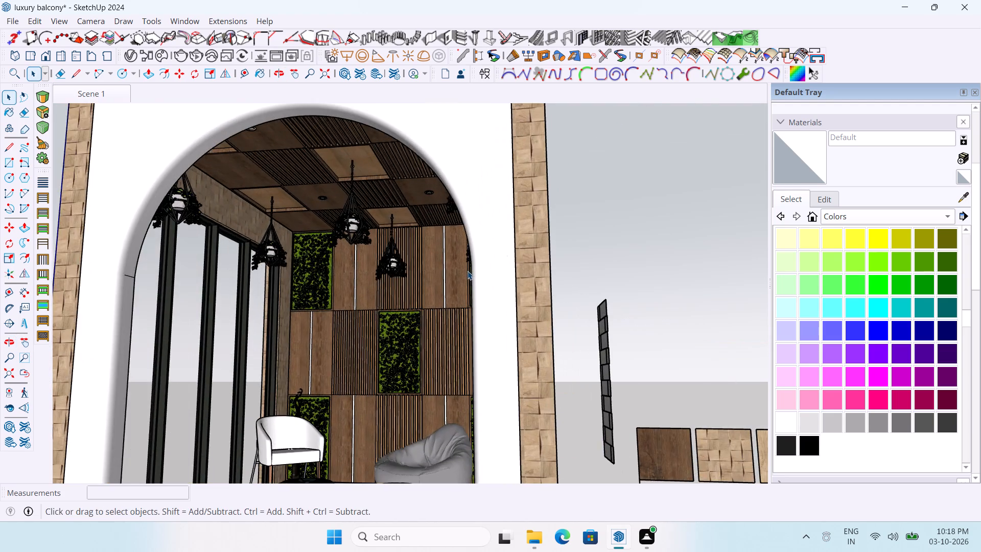
pyautogui.scroll(-5, 523, 233)
pyautogui.moveTo(416, 341); pyautogui.dragTo(405, 422, button='middle')
pyautogui.scroll(4, 336, 404)
pyautogui.moveTo(413, 404); pyautogui.dragTo(361, 385, button='middle')
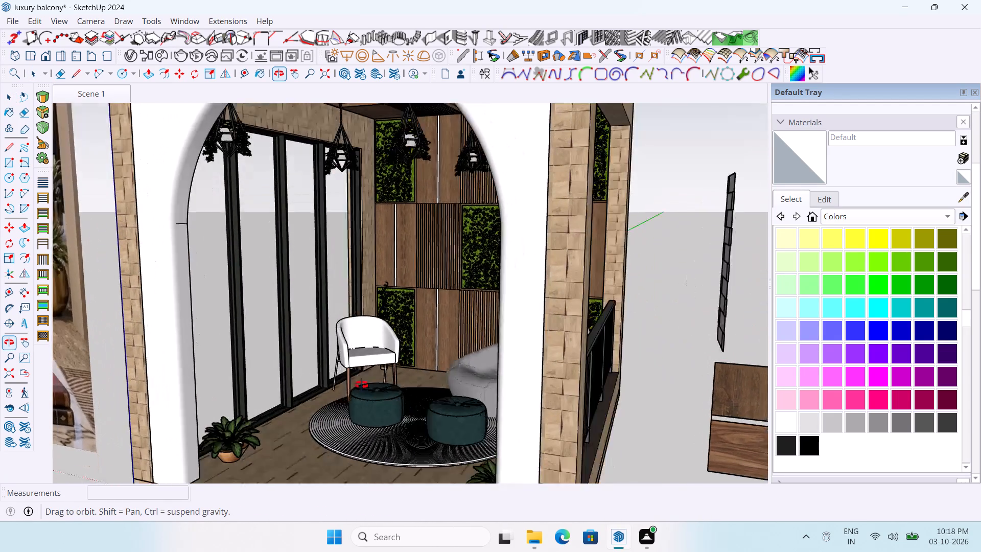
pyautogui.moveTo(361, 385); pyautogui.dragTo(362, 385, button='middle')
pyautogui.scroll(-3, 503, 353)
pyautogui.scroll(-2, 410, 357)
pyautogui.scroll(2, 315, 348)
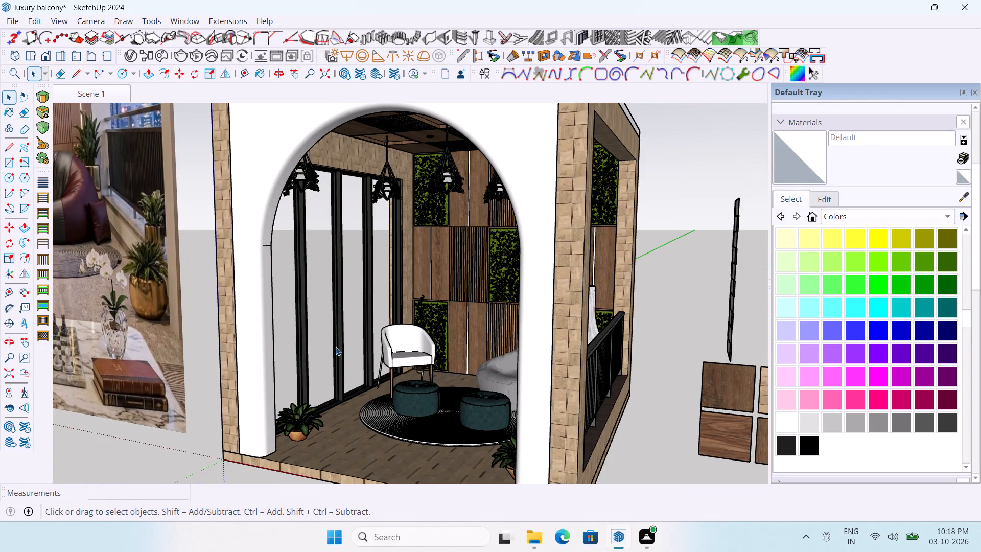
# Examine the balcony's front arch, slatted back wall, railing side, glass doors and the seating area with its round rug.
pyautogui.moveTo(357, 347); pyautogui.dragTo(453, 341, button='middle')
pyautogui.scroll(-2, 448, 387)
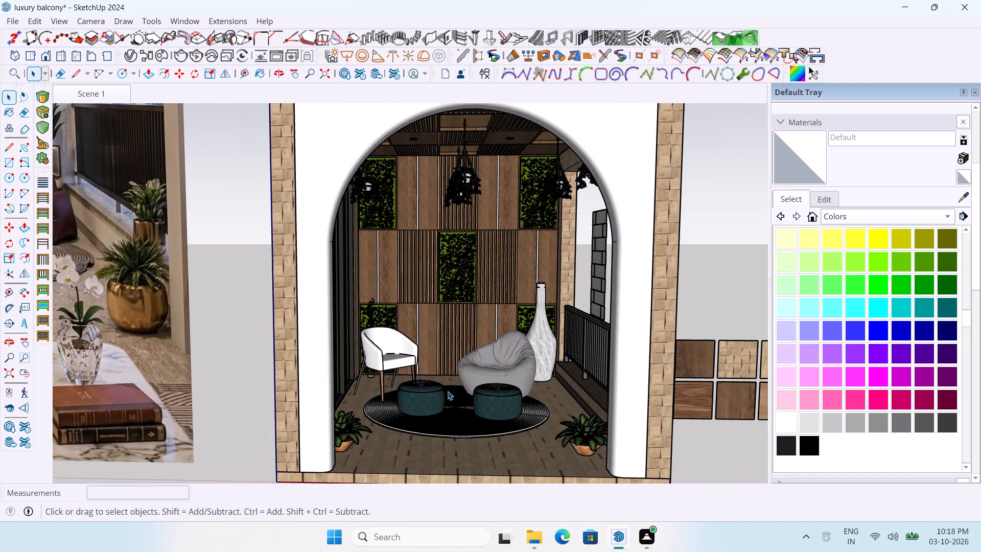
pyautogui.scroll(2, 473, 219)
pyautogui.scroll(-3, 473, 219)
pyautogui.scroll(1, 477, 223)
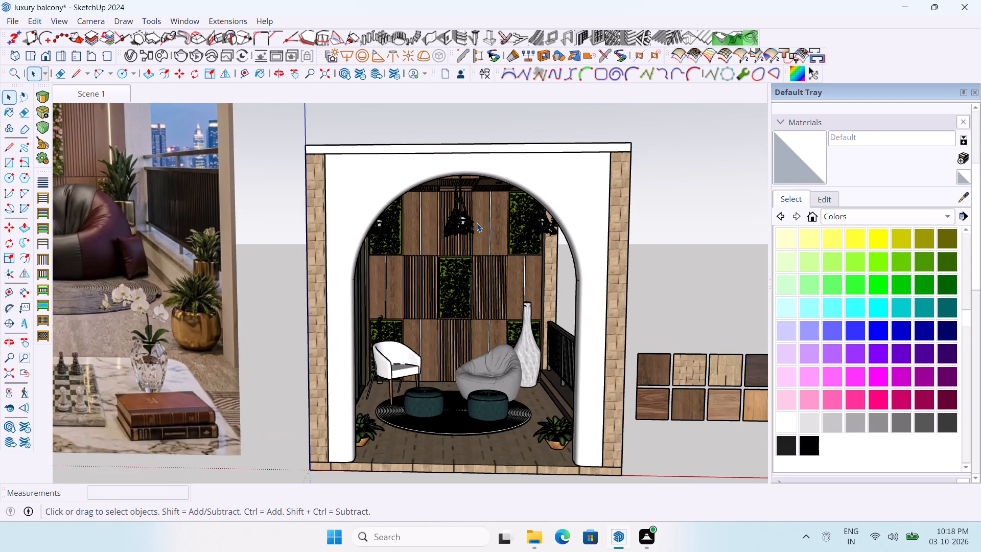
pyautogui.scroll(2, 477, 223)
pyautogui.scroll(-3, 477, 223)
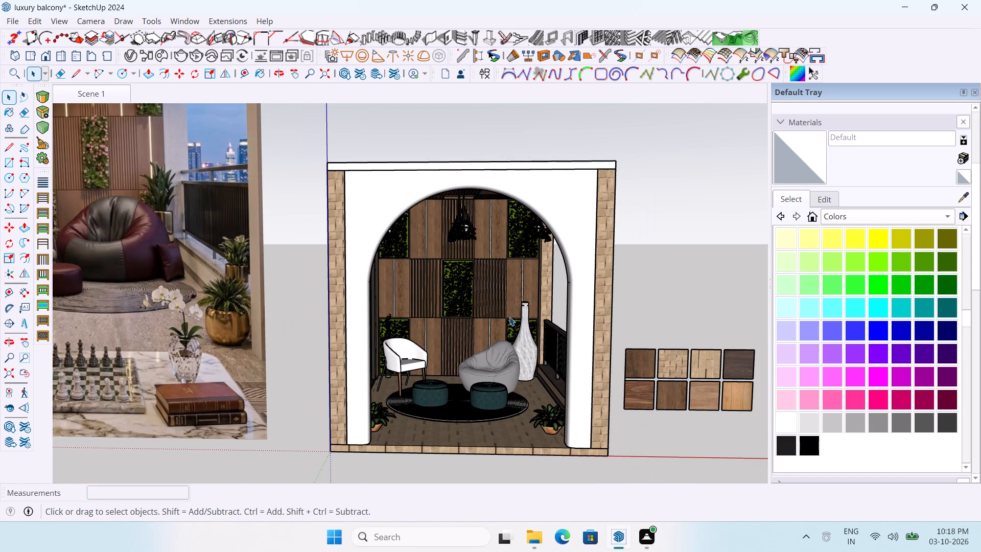
pyautogui.moveTo(509, 330); pyautogui.dragTo(516, 417, button='middle')
pyautogui.scroll(-4, 573, 253)
pyautogui.scroll(4, 502, 433)
pyautogui.scroll(3, 557, 209)
pyautogui.scroll(4, 552, 257)
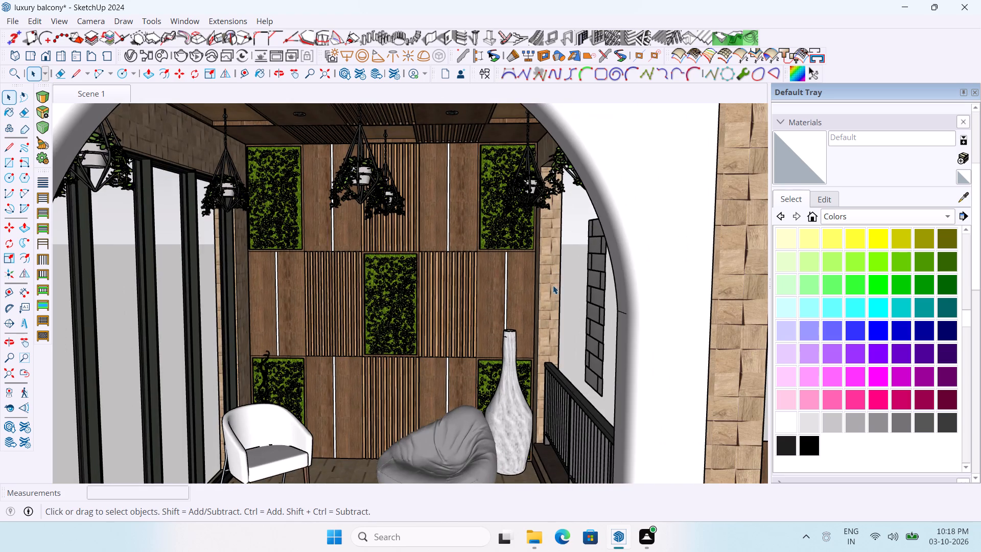
pyautogui.moveTo(557, 287); pyautogui.dragTo(619, 206, button='middle')
pyautogui.scroll(-4, 442, 254)
pyautogui.moveTo(479, 325); pyautogui.dragTo(499, 387, button='middle')
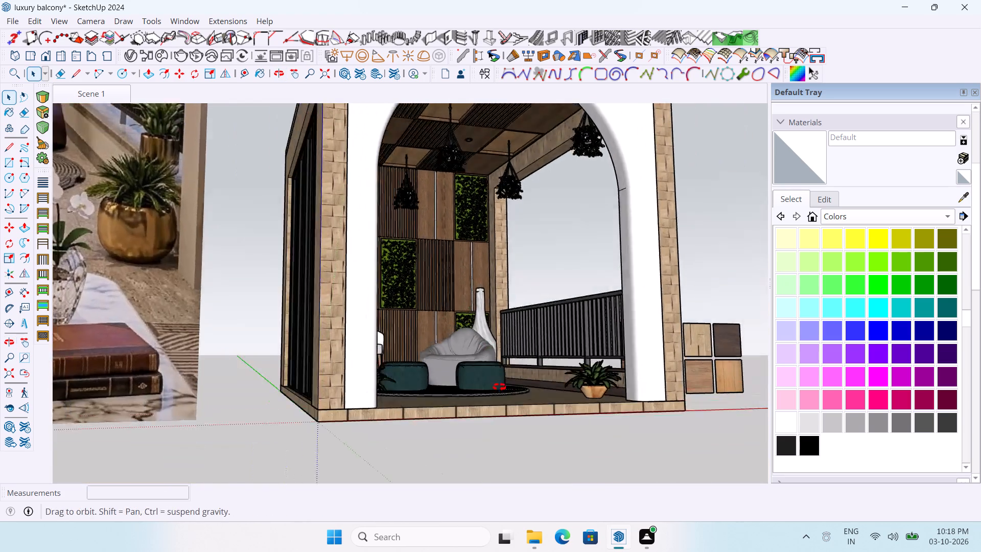
pyautogui.moveTo(499, 387); pyautogui.dragTo(460, 436, button='middle')
pyautogui.scroll(7, 471, 448)
pyautogui.moveTo(481, 445); pyautogui.dragTo(417, 442, button='middle')
pyautogui.scroll(-4, 483, 406)
pyautogui.scroll(1, 481, 409)
pyautogui.moveTo(479, 409); pyautogui.dragTo(414, 464, button='middle')
pyautogui.scroll(3, 399, 423)
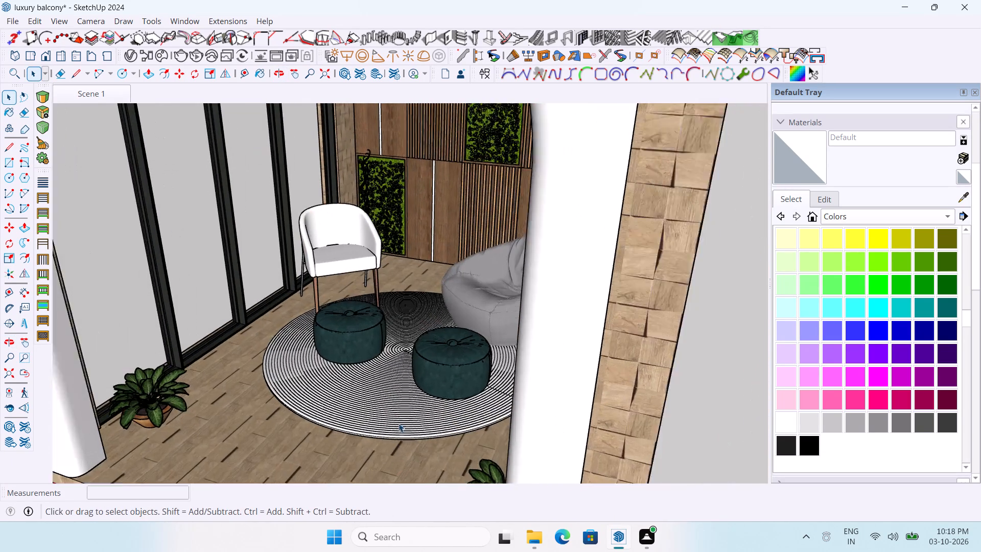
pyautogui.scroll(-6, 399, 423)
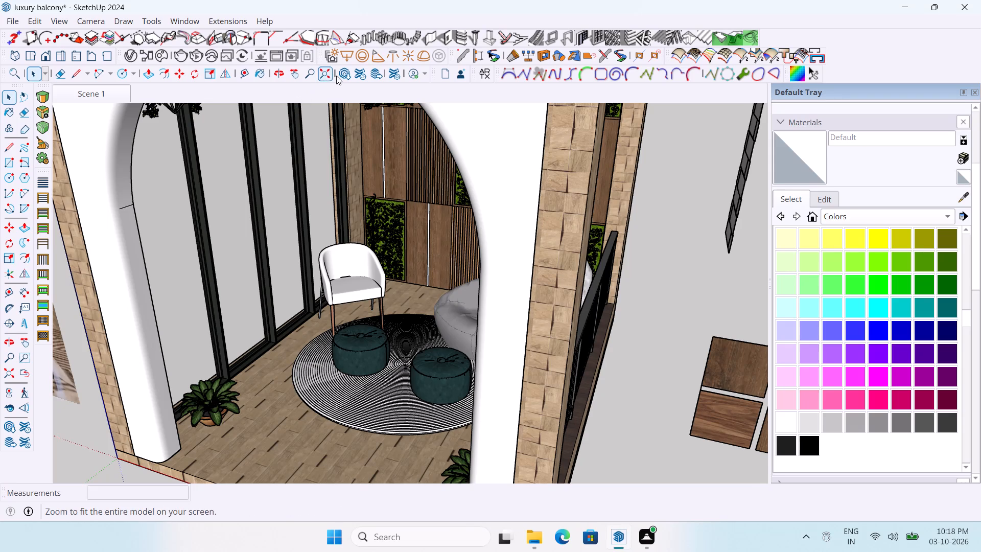
# Search 3D Warehouse for fabric and browse the model results for a suitable fabric texture.
pyautogui.click(340, 75)
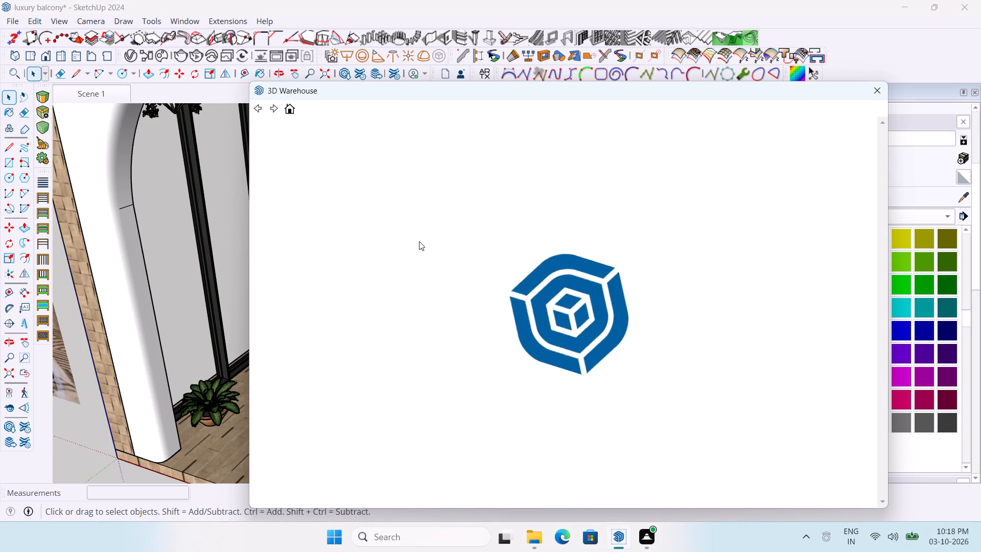
pyautogui.click(441, 141)
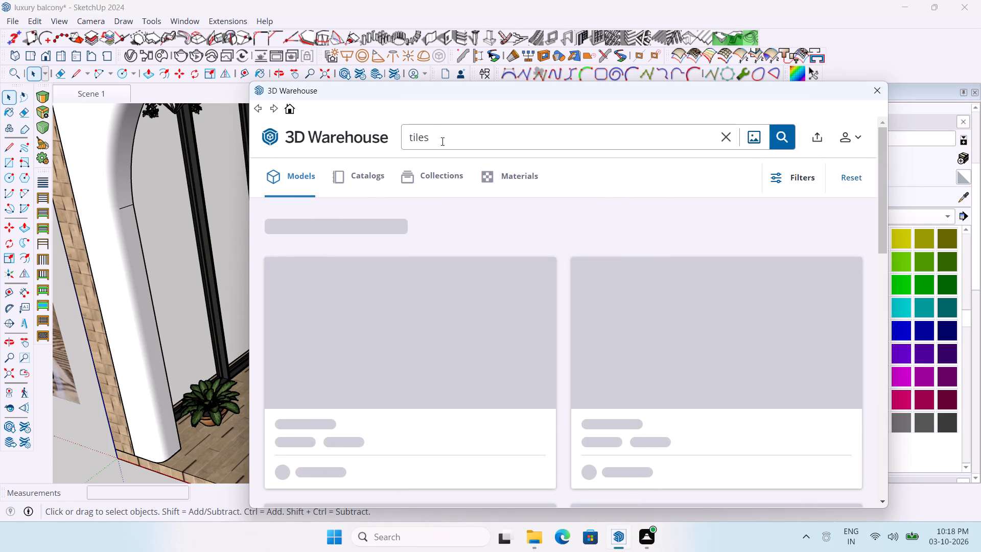
pyautogui.press('BackSpace')
pyautogui.press('BackSpace')
pyautogui.press('BackSpace')
pyautogui.press('BackSpace')
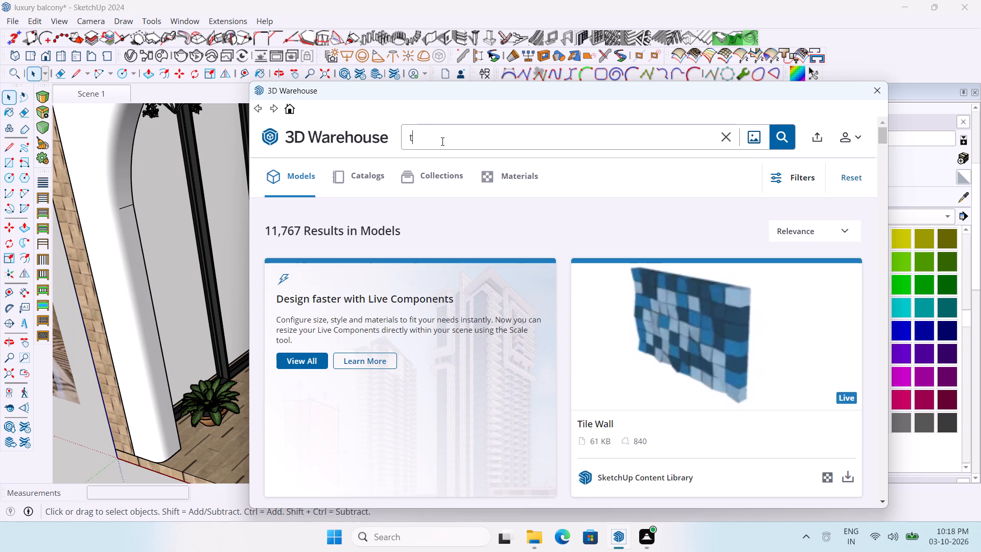
pyautogui.press('BackSpace')
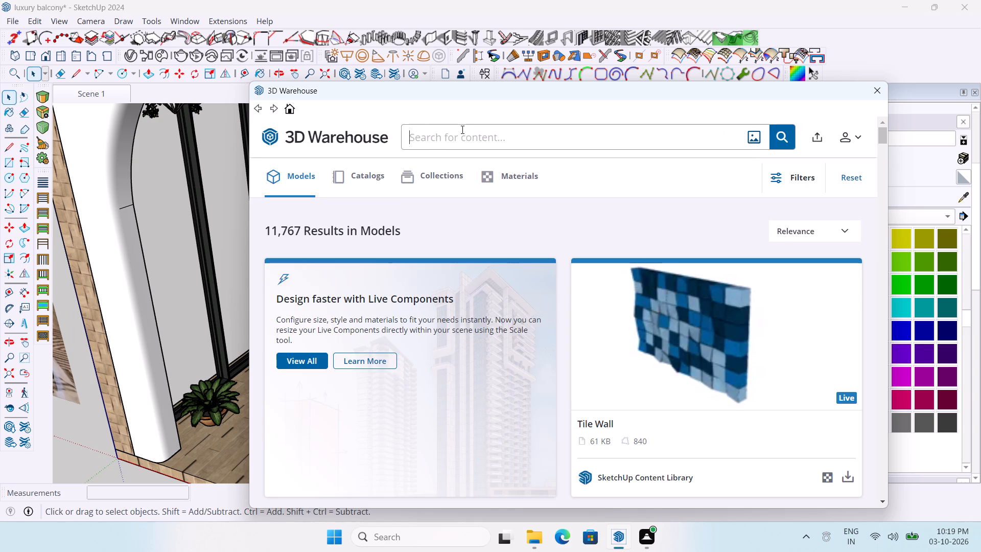
pyautogui.write('fabric')
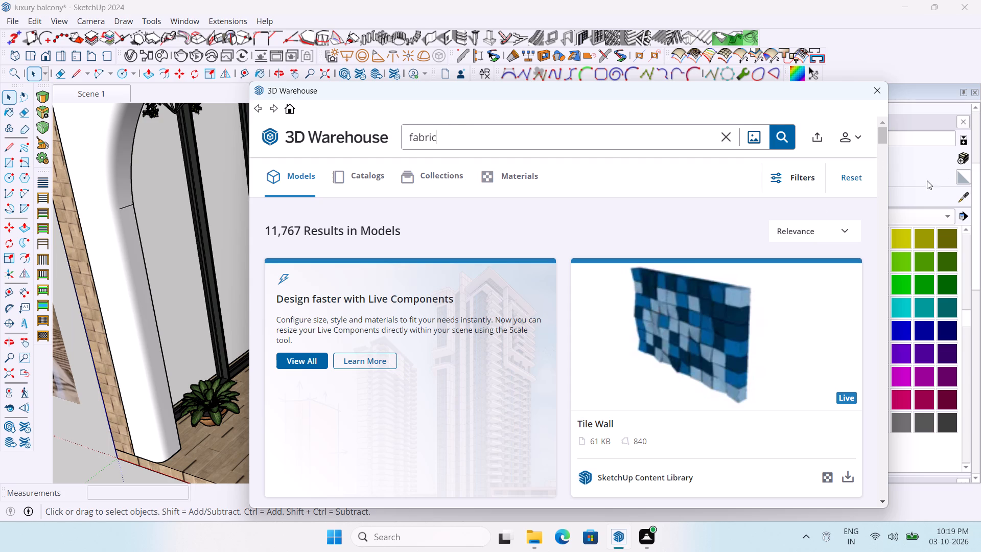
pyautogui.click(786, 133)
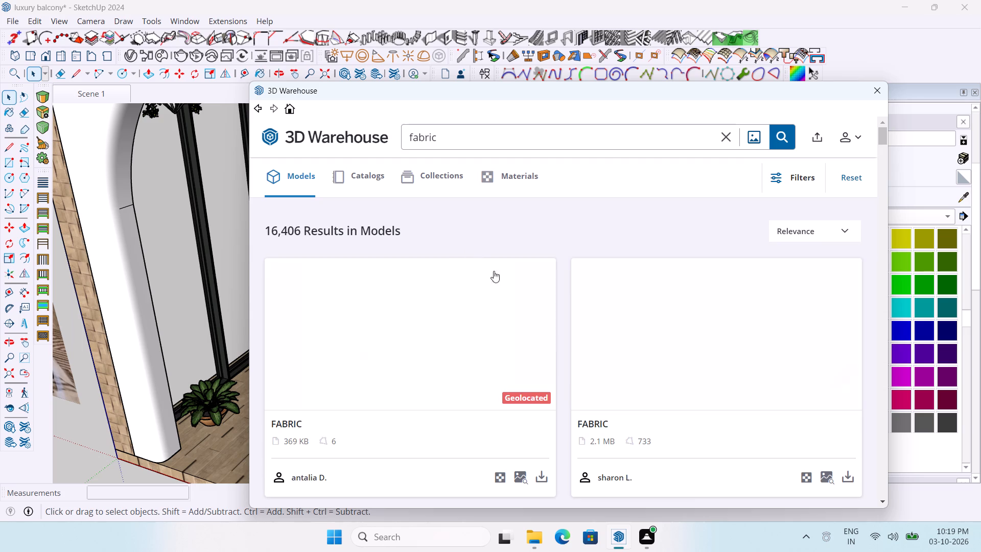
pyautogui.scroll(-7, 575, 322)
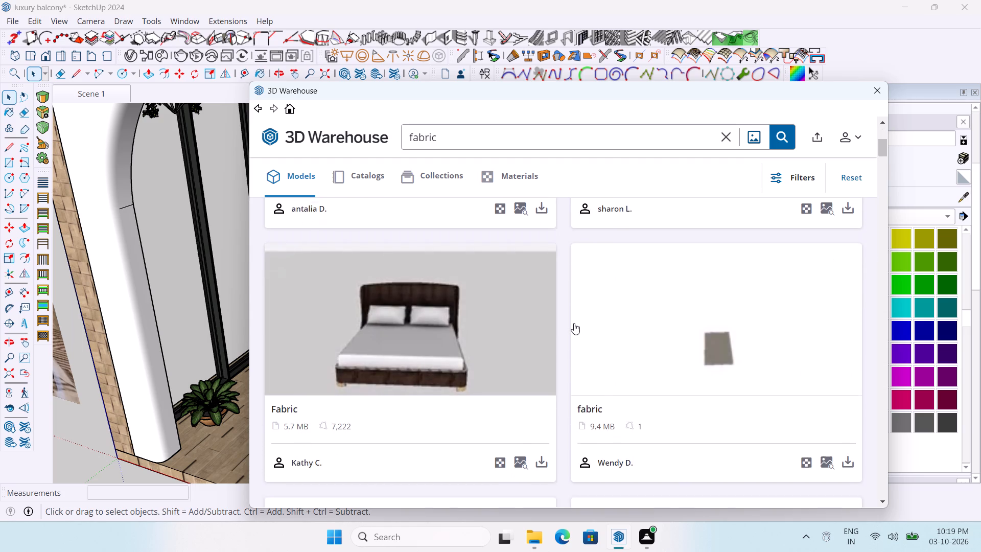
pyautogui.scroll(-2, 574, 323)
pyautogui.scroll(-5, 621, 323)
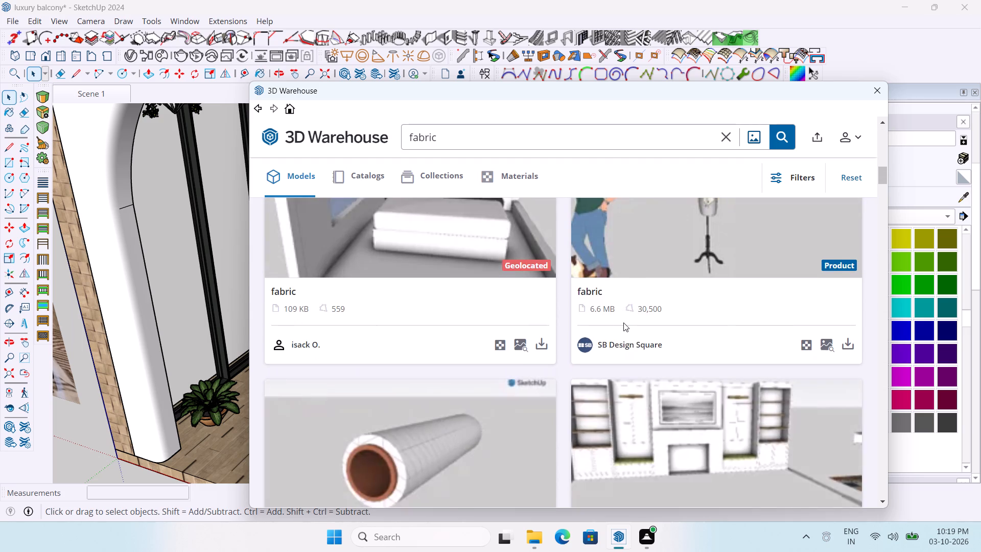
pyautogui.scroll(-13, 623, 323)
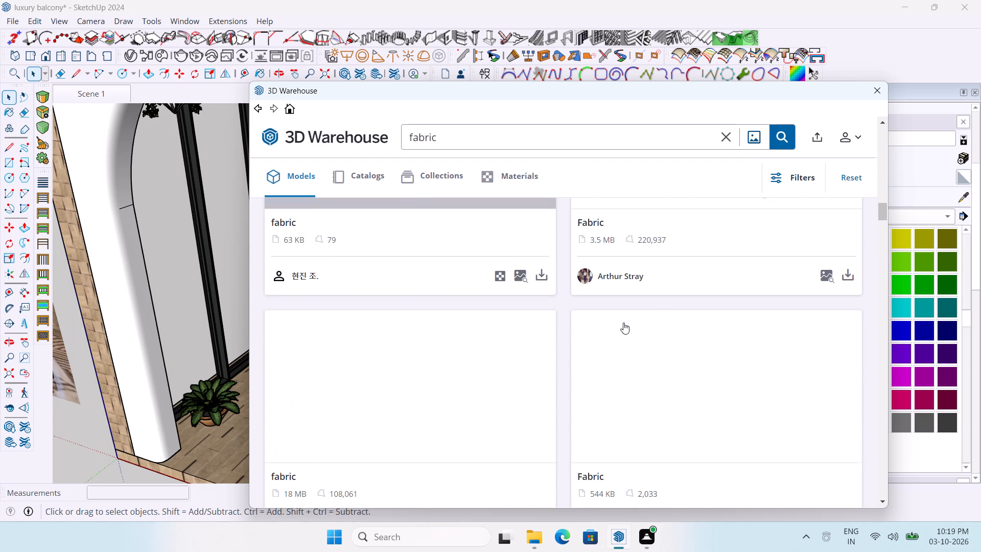
pyautogui.scroll(-7, 623, 323)
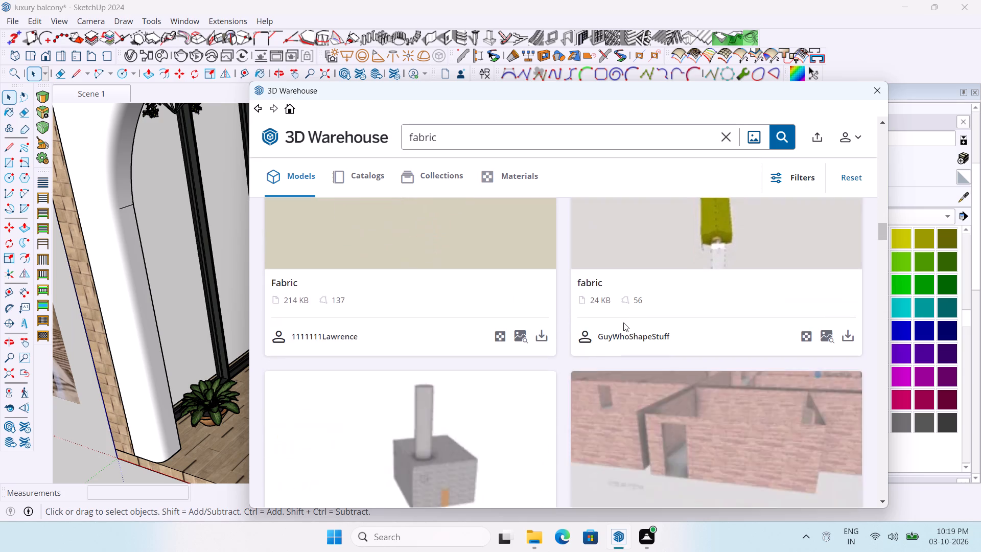
pyautogui.scroll(-9, 623, 323)
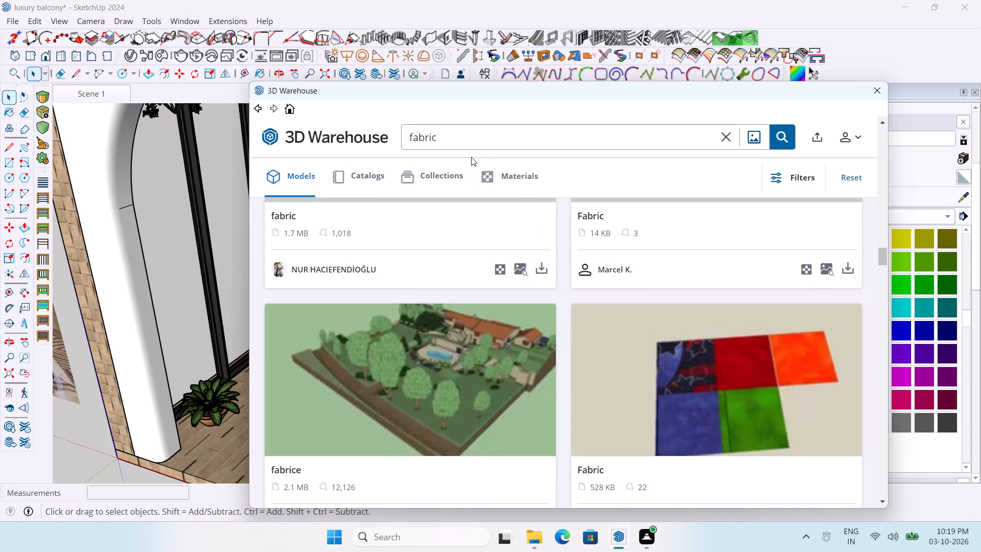
# Search 3D Warehouse for carpet and look through the model results.
pyautogui.click(477, 141)
pyautogui.press('BackSpace')
pyautogui.press('BackSpace')
pyautogui.press('BackSpace')
pyautogui.press('BackSpace')
pyautogui.press('BackSpace')
pyautogui.press('BackSpace')
pyautogui.write('carp')
pyautogui.write('et')
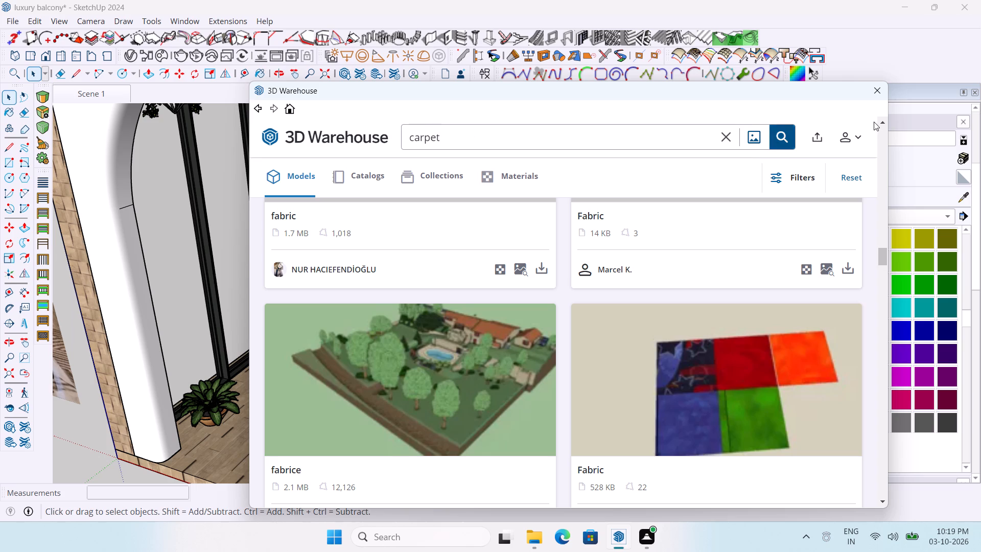
pyautogui.click(787, 135)
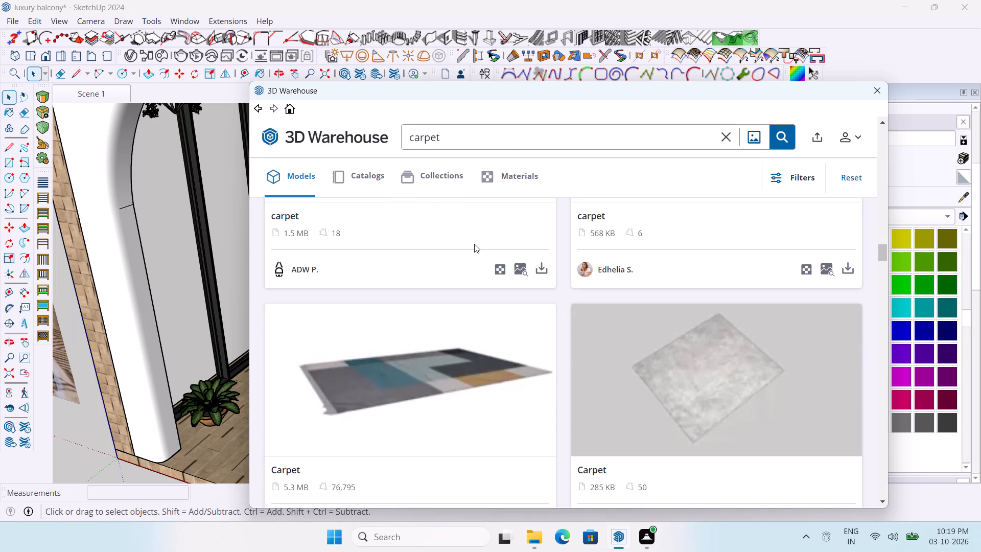
pyautogui.scroll(-3, 532, 299)
pyautogui.scroll(2, 533, 298)
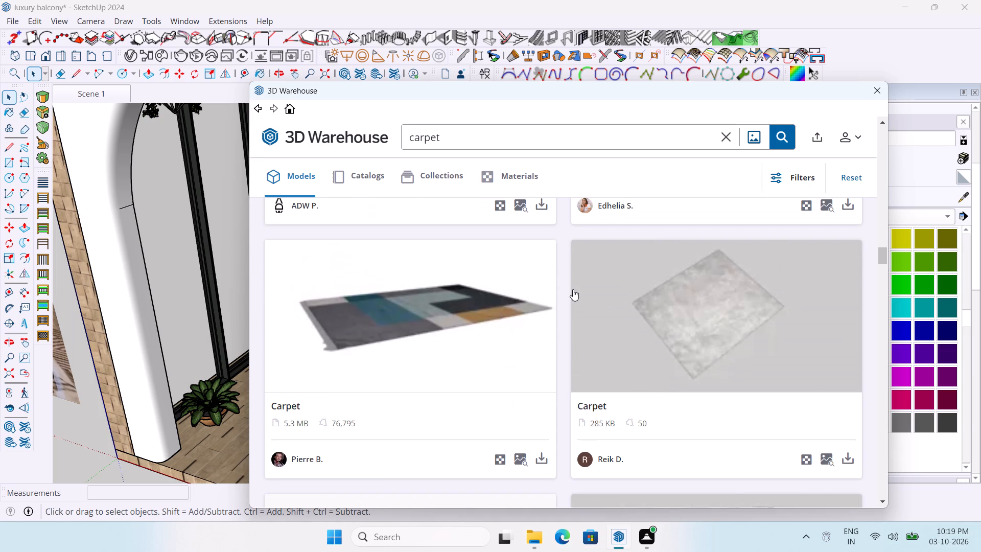
# Load the 285 KB plain grey Carpet model into the scene and place it beside the balcony, in front of the wood sample boards.
pyautogui.click(846, 459)
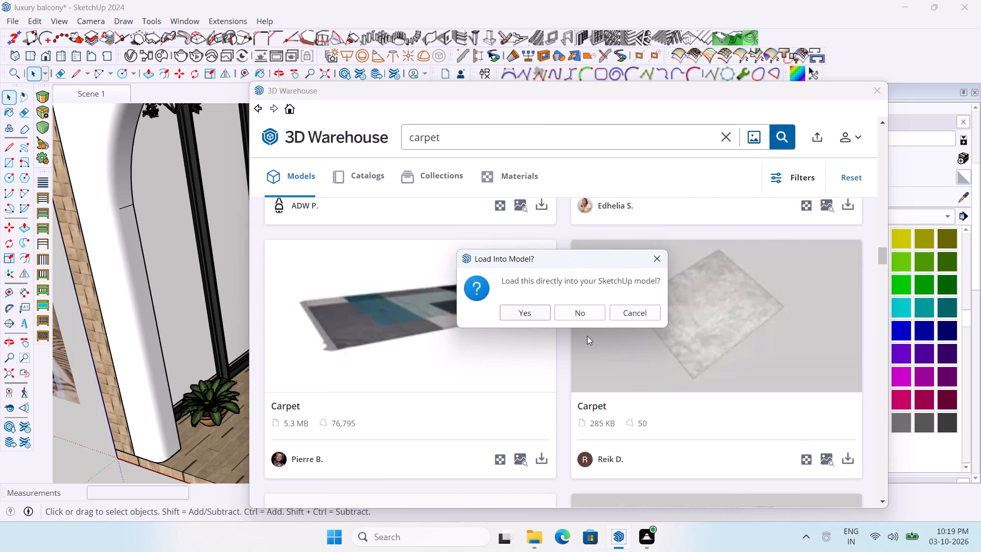
pyautogui.click(530, 307)
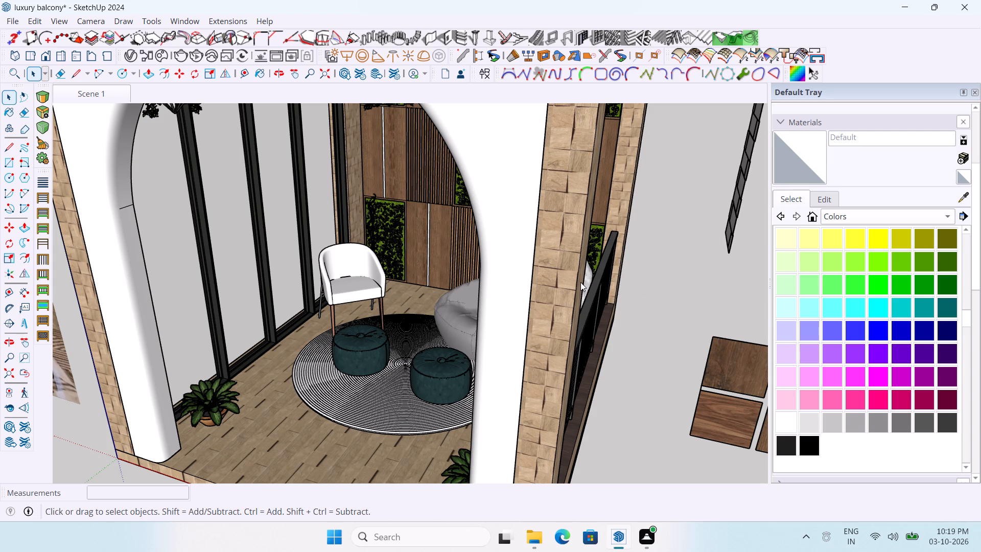
pyautogui.scroll(-5, 473, 264)
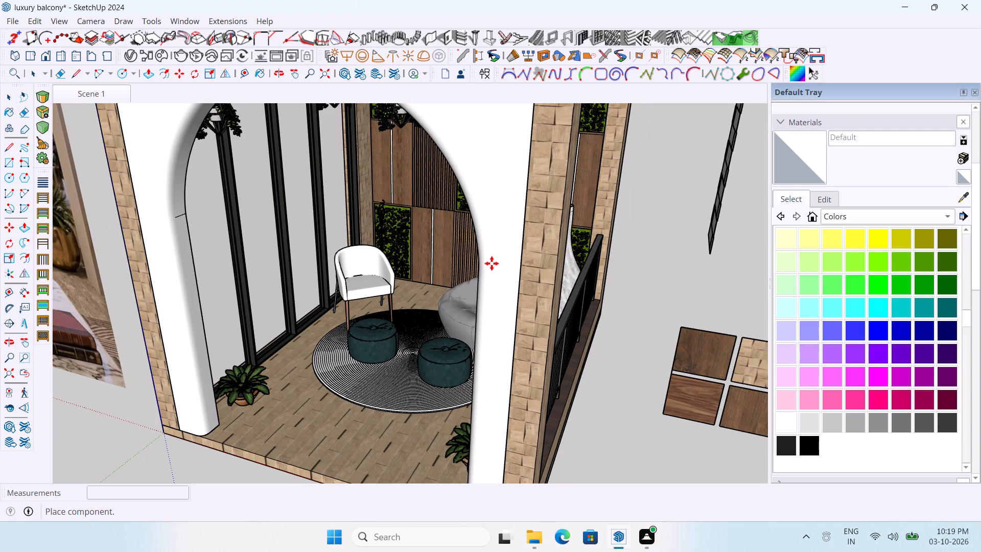
pyautogui.scroll(-9, 492, 263)
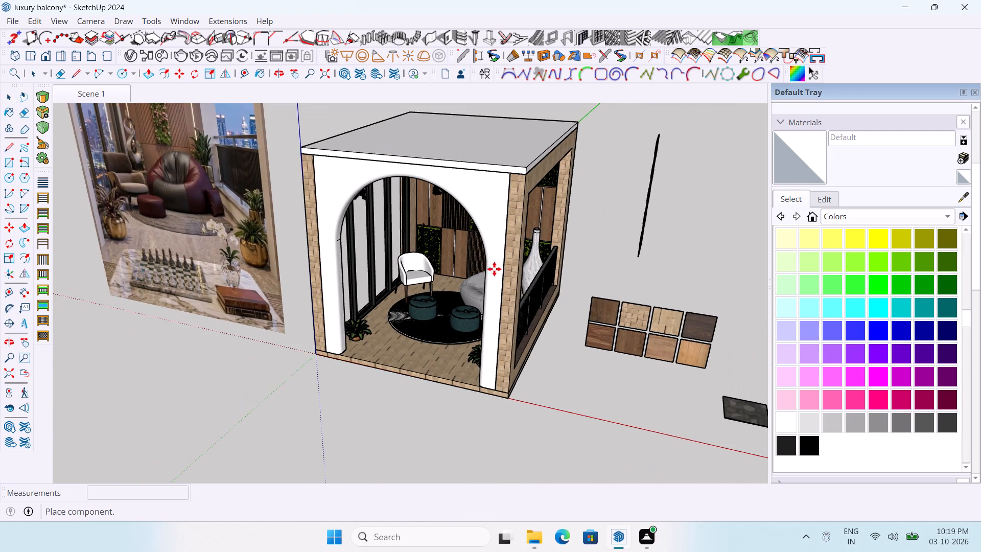
pyautogui.click(545, 422)
# Sample the grey velvet texture material from the imported carpet and paint the round rug under the poufs with it.
pyautogui.scroll(1, 612, 426)
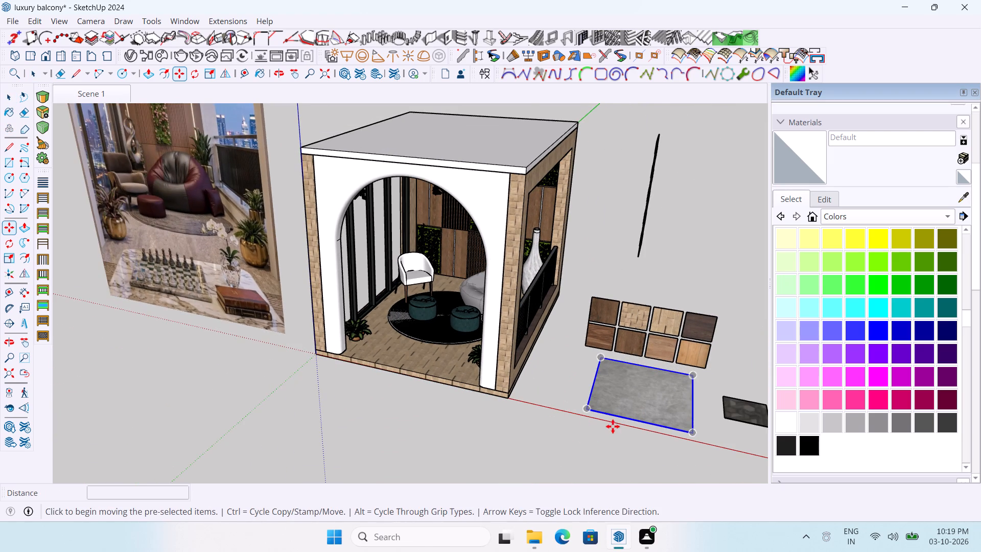
pyautogui.scroll(1, 613, 426)
pyautogui.click(964, 199)
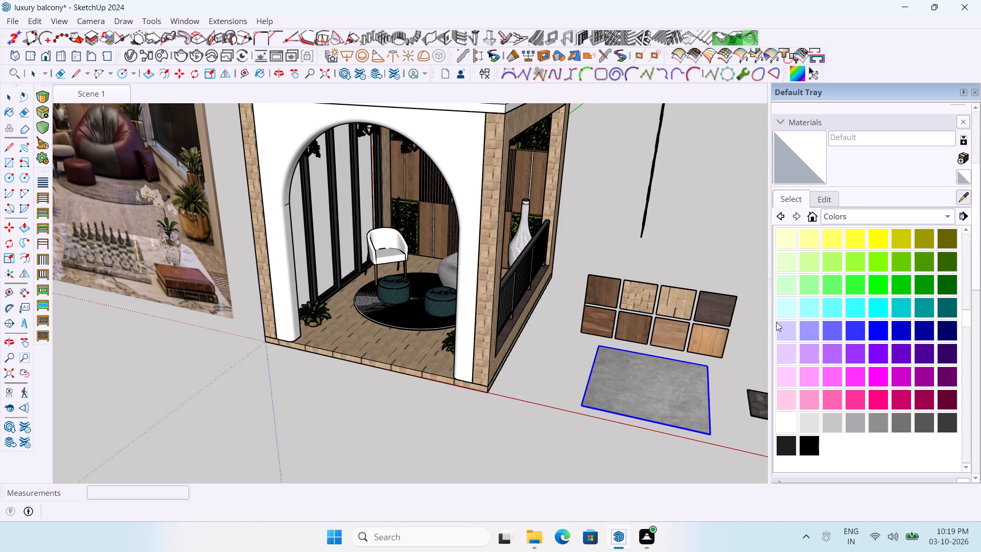
pyautogui.click(676, 374)
pyautogui.scroll(4, 382, 324)
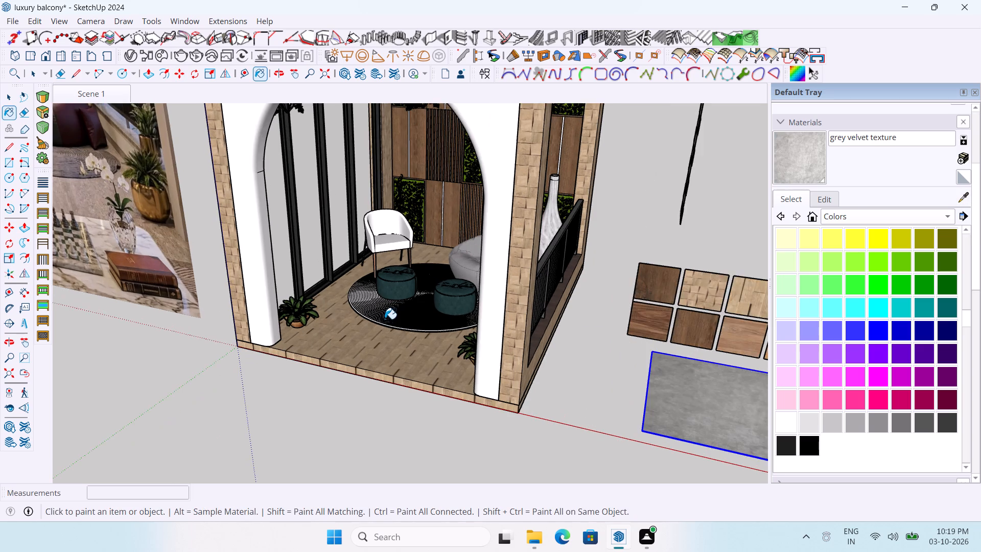
pyautogui.scroll(19, 385, 319)
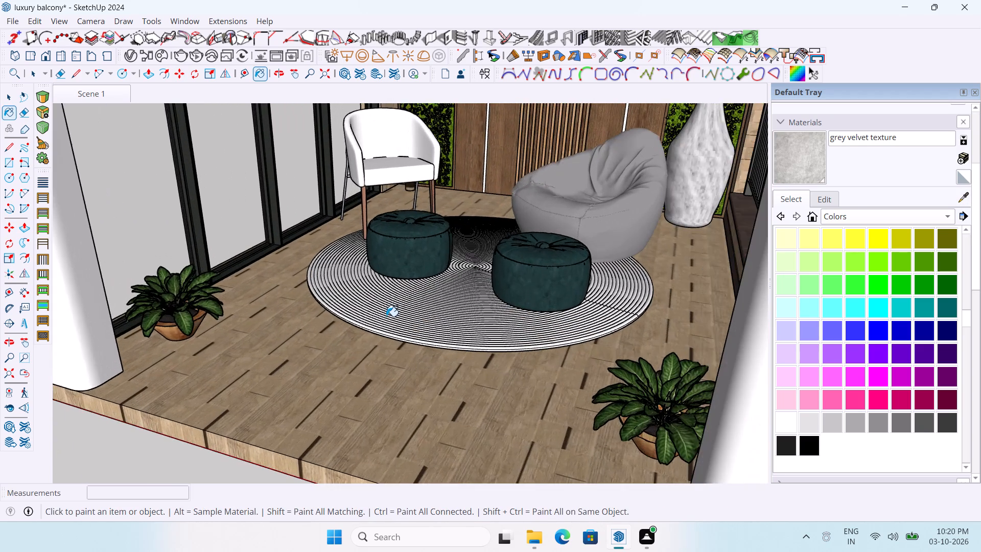
pyautogui.scroll(13, 386, 316)
pyautogui.click(386, 316)
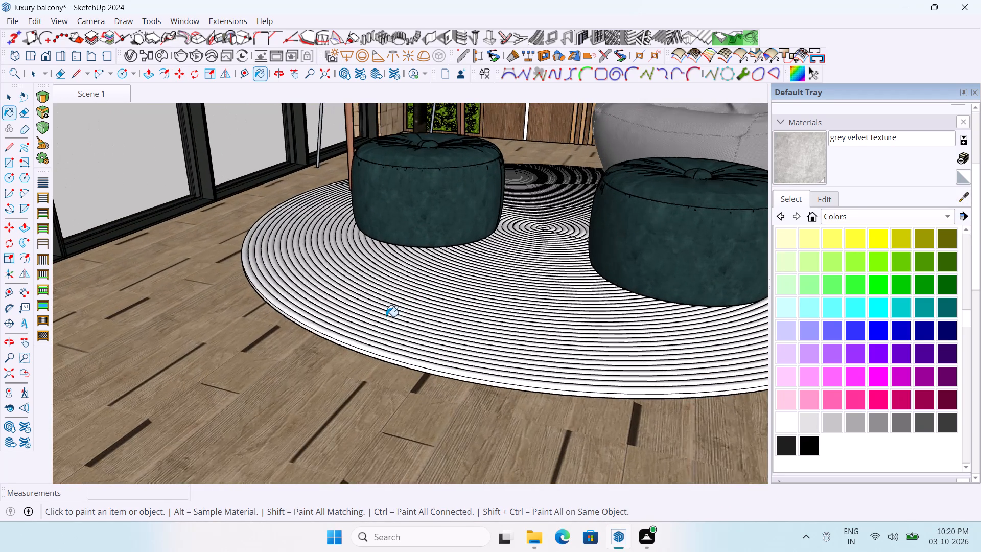
pyautogui.scroll(-16, 386, 316)
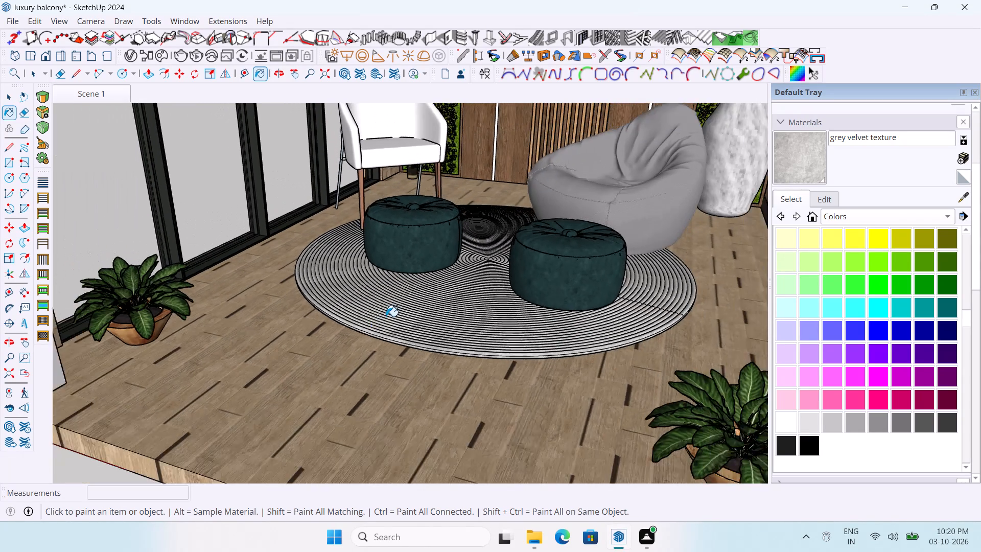
# Delete the wood sample boards, grey carpet, small dark sample and thin upright piece standing beside the balcony.
pyautogui.scroll(-11, 386, 315)
pyautogui.press('space')
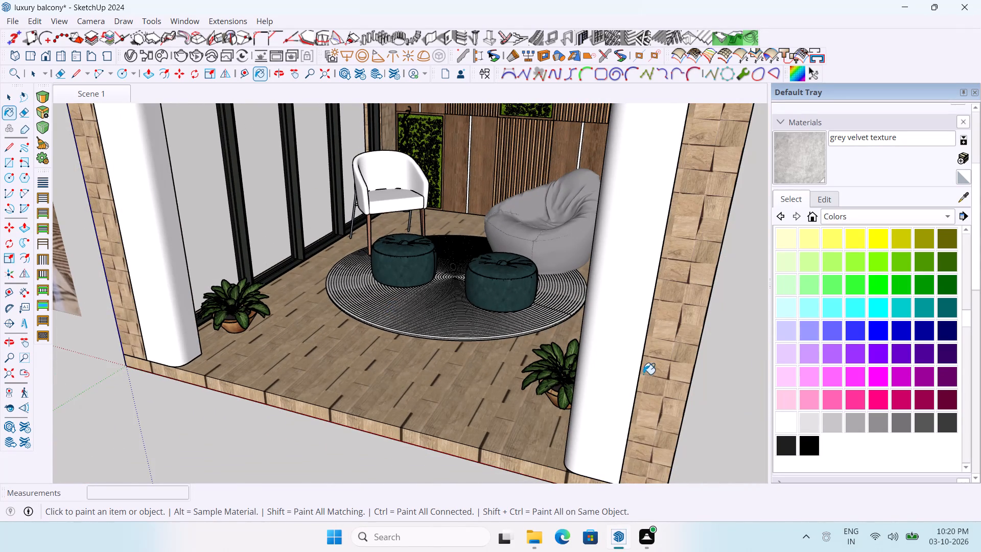
pyautogui.click(365, 445)
pyautogui.scroll(-10, 363, 438)
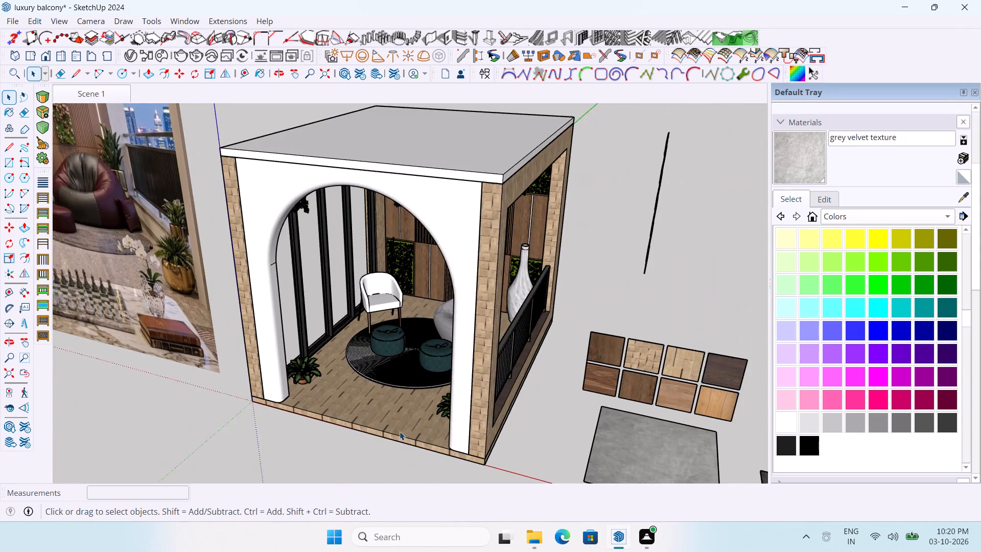
pyautogui.scroll(-2, 508, 426)
pyautogui.scroll(-4, 543, 353)
pyautogui.scroll(4, 577, 393)
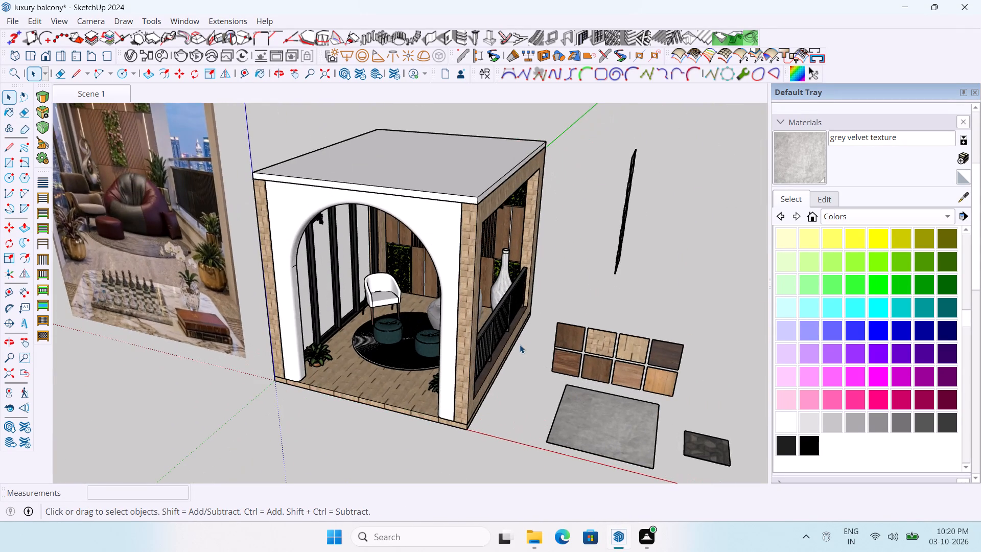
pyautogui.scroll(-3, 520, 344)
pyautogui.moveTo(695, 447); pyautogui.dragTo(570, 270)
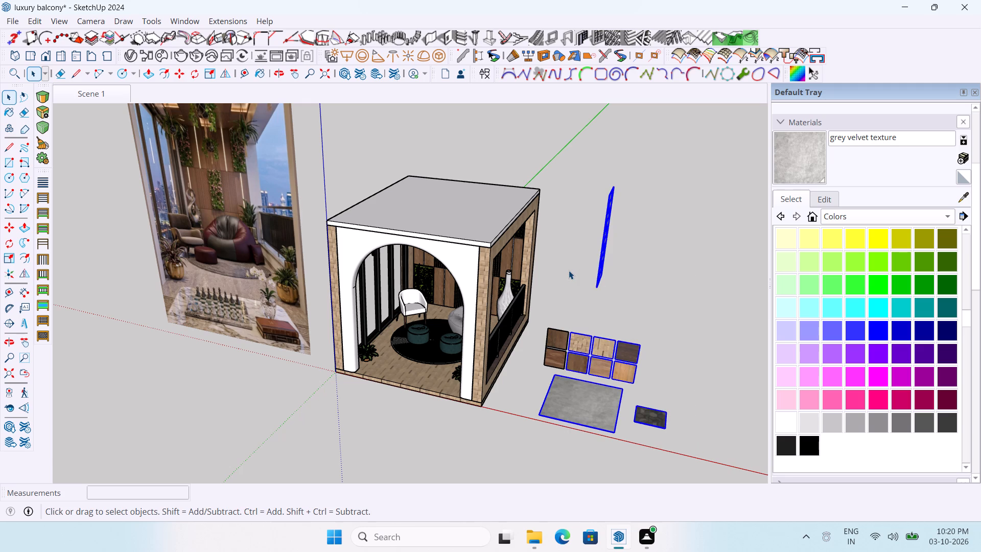
pyautogui.press('Delete')
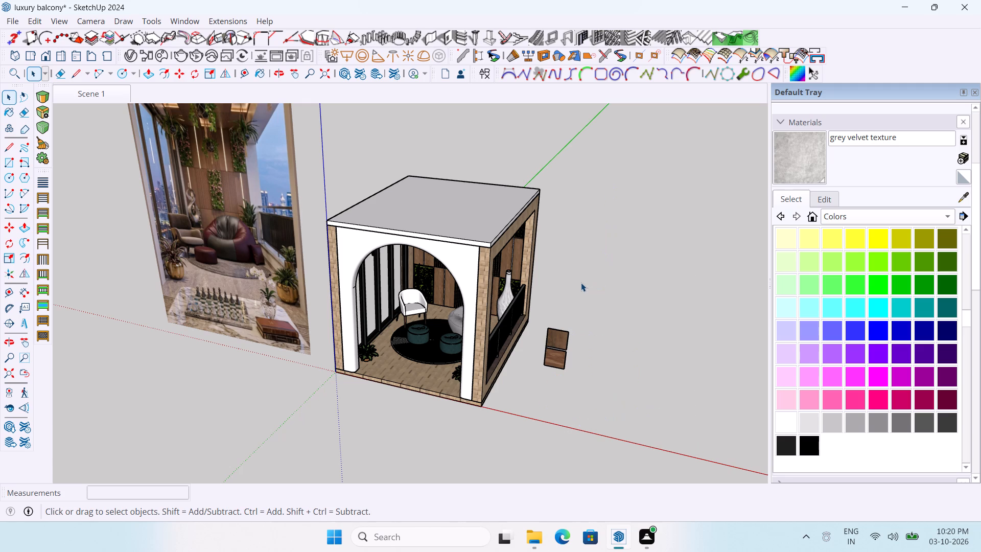
pyautogui.moveTo(598, 386); pyautogui.dragTo(549, 328)
pyautogui.press('Delete')
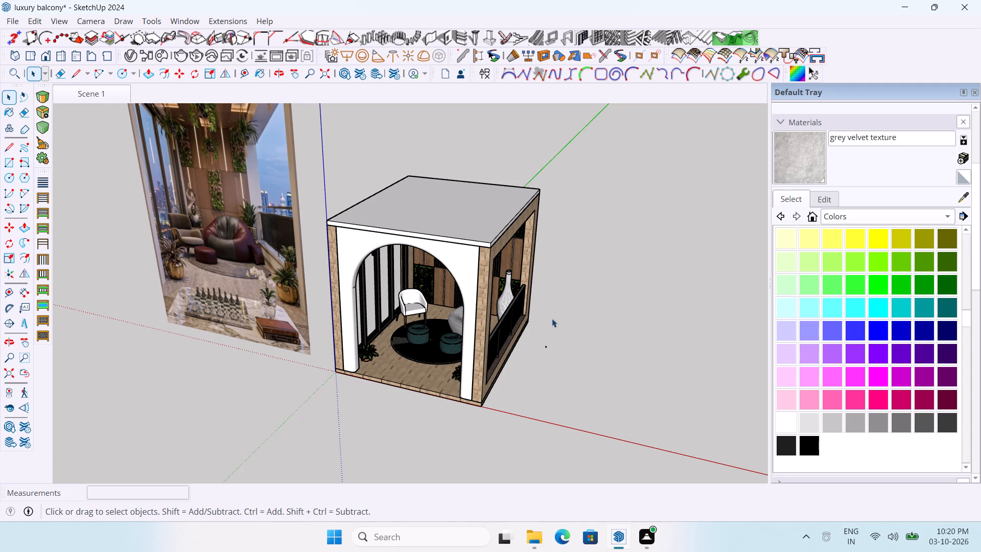
# Examine the balcony from the front through the arch, next to the reference image.
pyautogui.scroll(-4, 549, 344)
pyautogui.scroll(3, 451, 157)
pyautogui.moveTo(473, 187); pyautogui.dragTo(535, 110, button='middle')
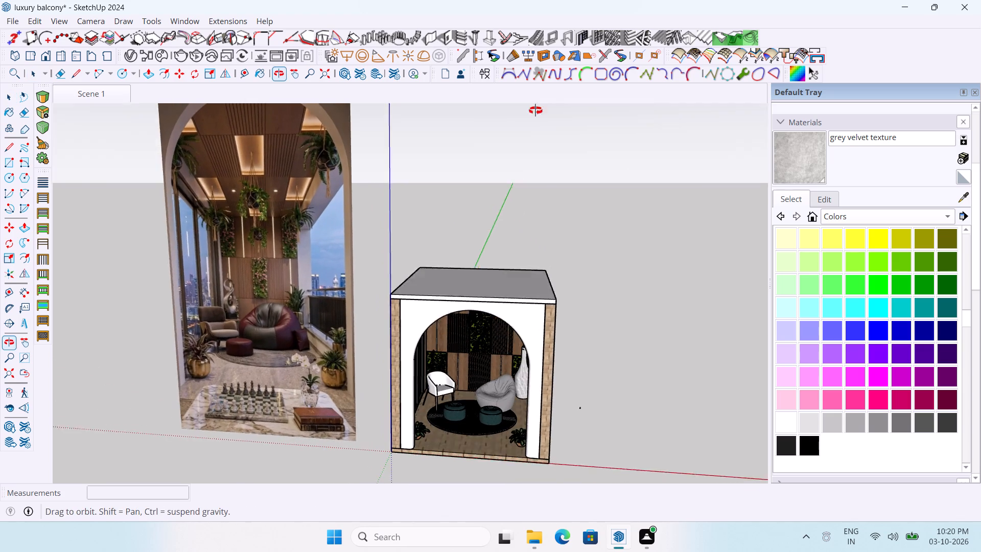
pyautogui.moveTo(535, 110); pyautogui.dragTo(540, 101, button='middle')
pyautogui.moveTo(432, 191); pyautogui.dragTo(467, 169, button='middle')
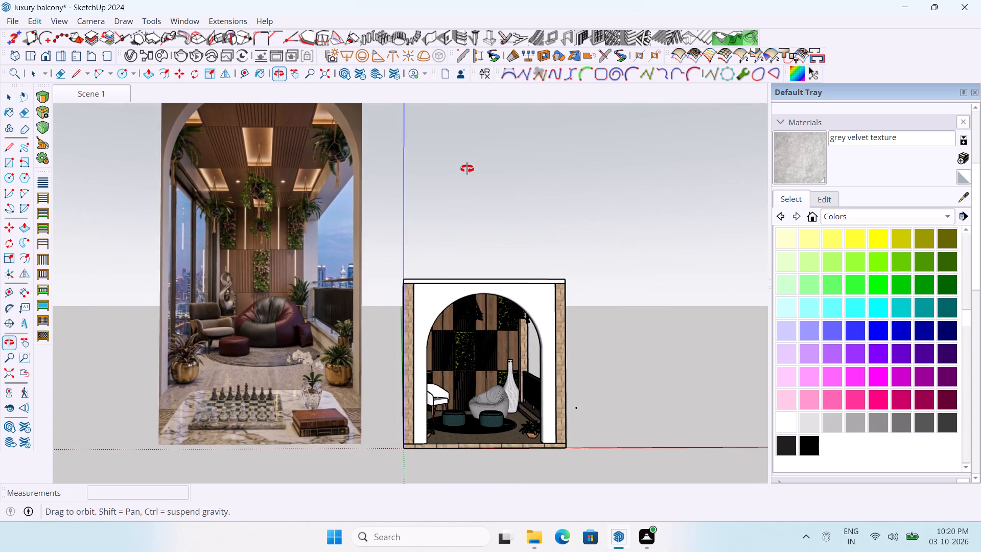
pyautogui.moveTo(467, 169); pyautogui.dragTo(469, 162, button='middle')
pyautogui.scroll(1, 581, 351)
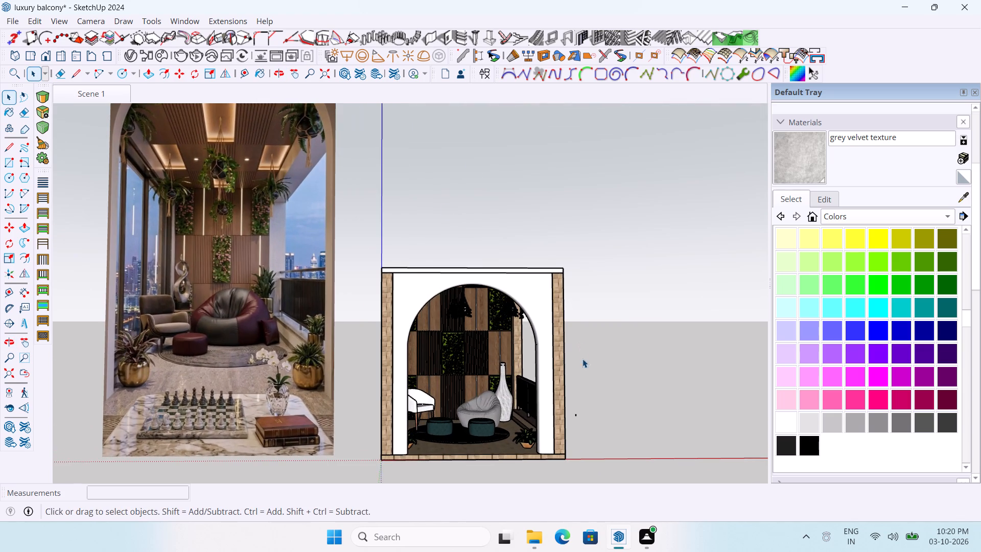
pyautogui.scroll(3, 586, 376)
pyautogui.scroll(-3, 651, 236)
pyautogui.scroll(2, 626, 367)
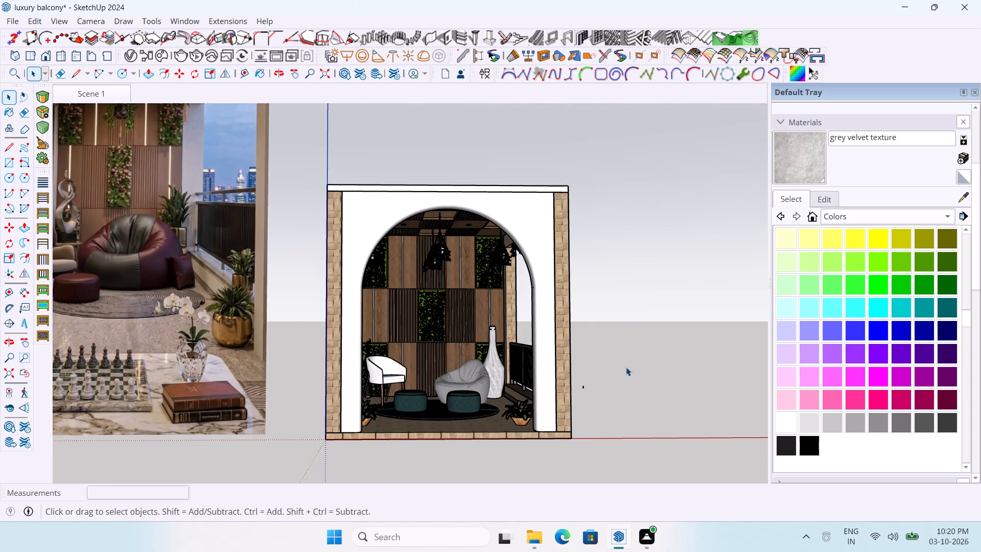
pyautogui.scroll(3, 580, 315)
pyautogui.moveTo(583, 325); pyautogui.dragTo(604, 303, button='middle')
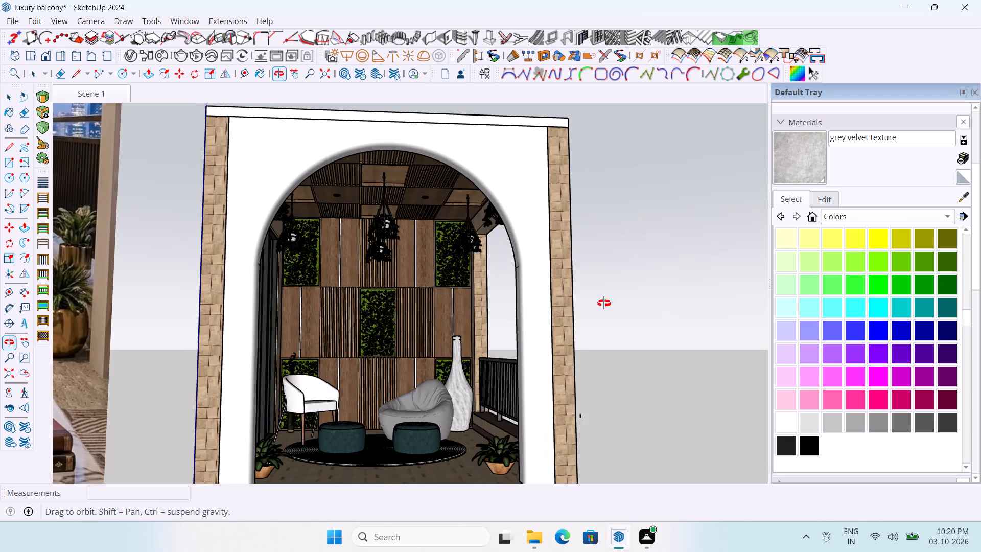
pyautogui.moveTo(604, 303); pyautogui.dragTo(598, 333, button='middle')
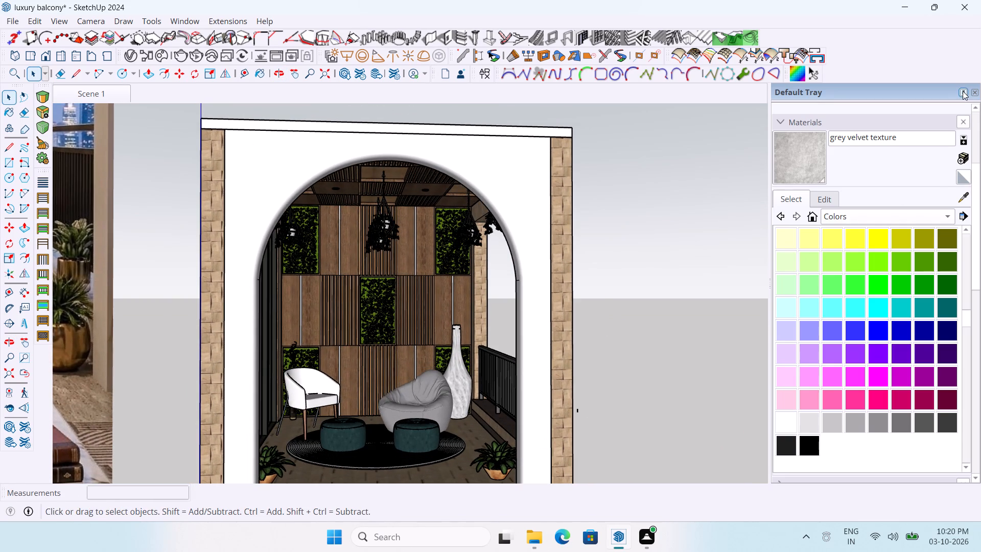
# Set the Default Tray to auto-hide to enlarge the modelling area.
pyautogui.click(963, 91)
# Capture a full-screen screenshot of the balcony from the corner showing both the arch and the railing side.
pyautogui.scroll(-3, 794, 174)
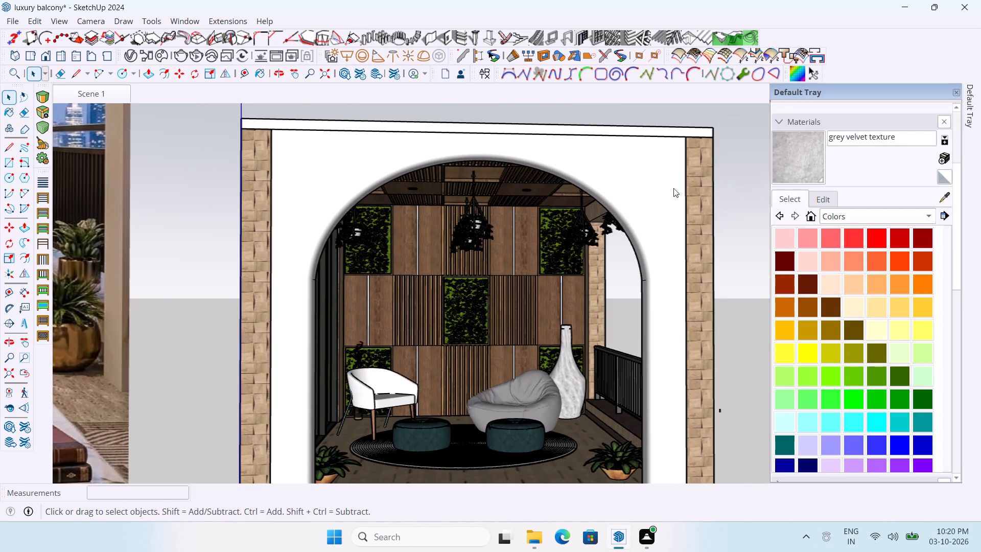
pyautogui.scroll(-3, 695, 221)
pyautogui.scroll(2, 707, 273)
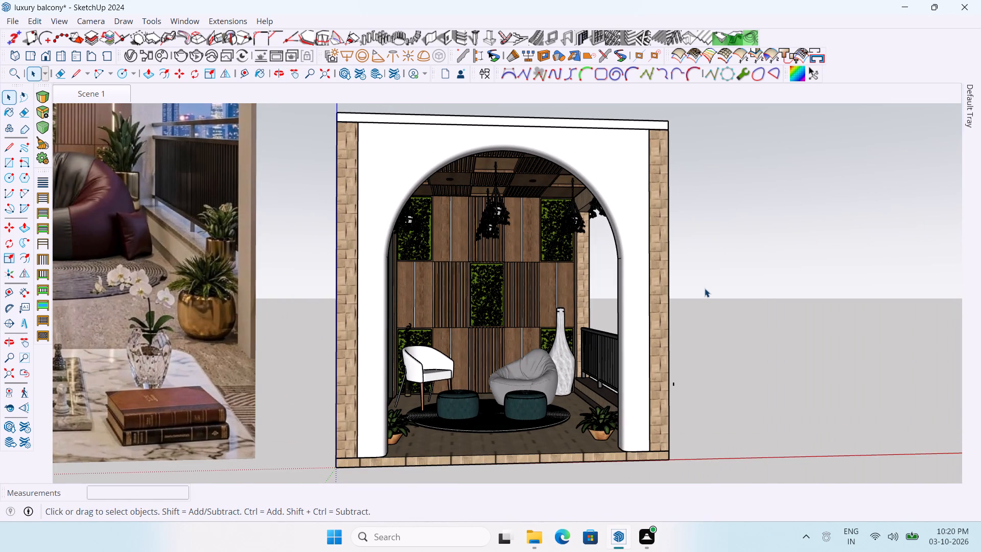
pyautogui.moveTo(702, 293); pyautogui.dragTo(680, 298, button='middle')
pyautogui.scroll(1, 672, 286)
pyautogui.moveTo(685, 286); pyautogui.dragTo(689, 286, button='middle')
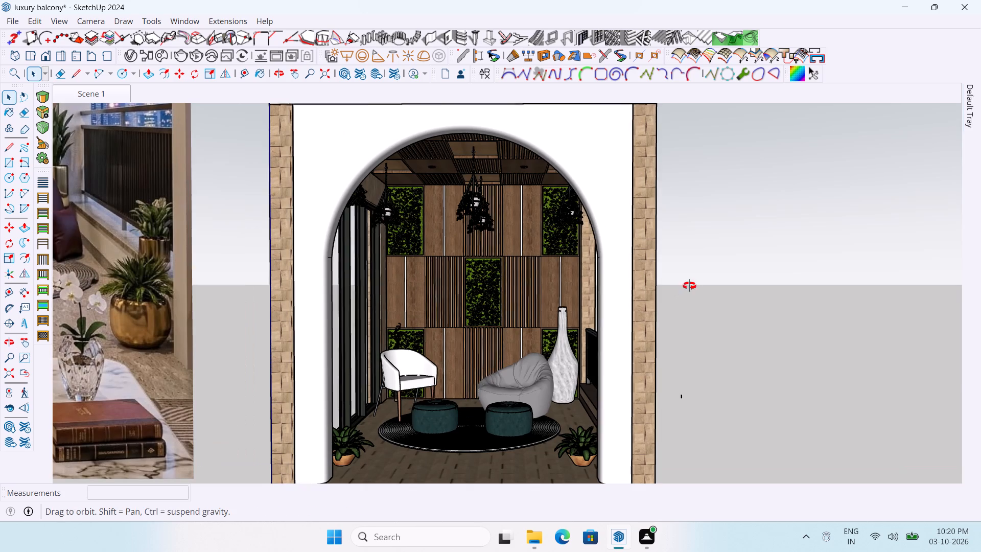
pyautogui.moveTo(689, 286); pyautogui.dragTo(701, 278, button='middle')
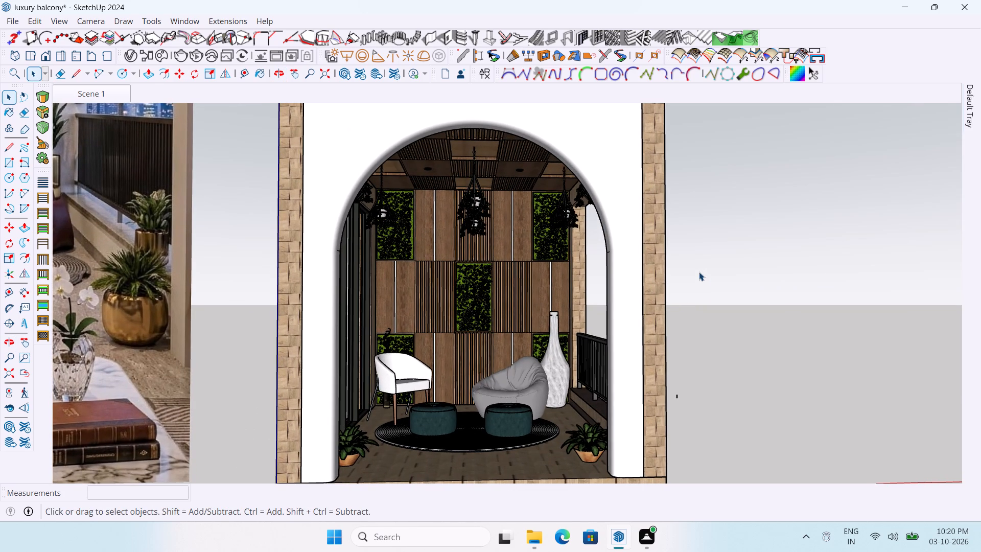
pyautogui.moveTo(698, 272); pyautogui.dragTo(504, 282, button='middle')
pyautogui.scroll(1, 488, 231)
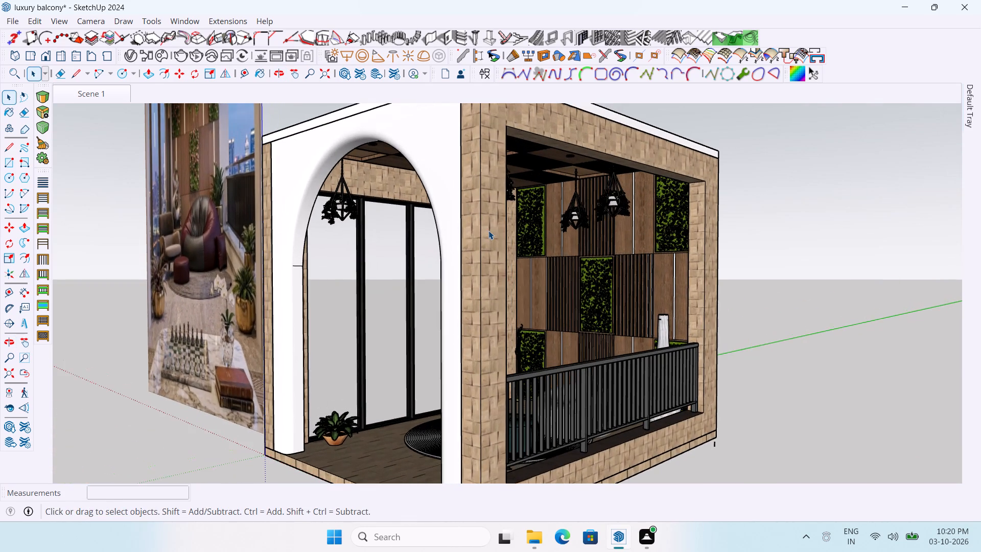
pyautogui.moveTo(488, 231); pyautogui.dragTo(491, 209, button='middle')
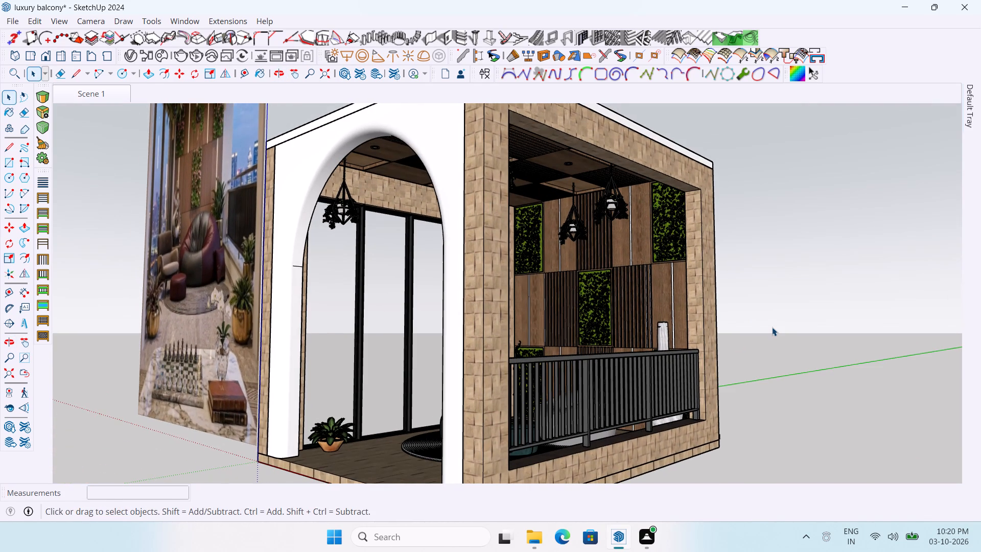
pyautogui.press('Print')
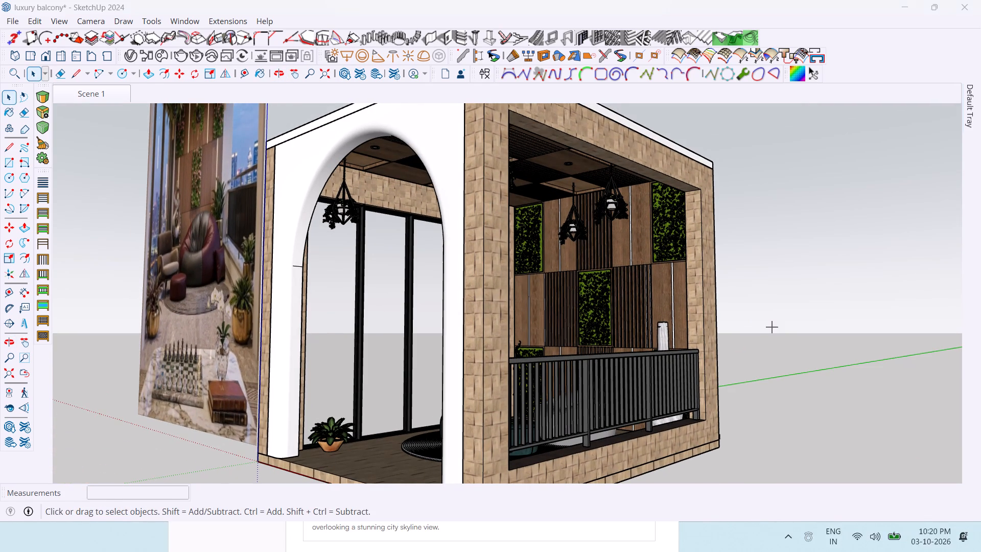
pyautogui.moveTo(0, 0); pyautogui.dragTo(489, 424)
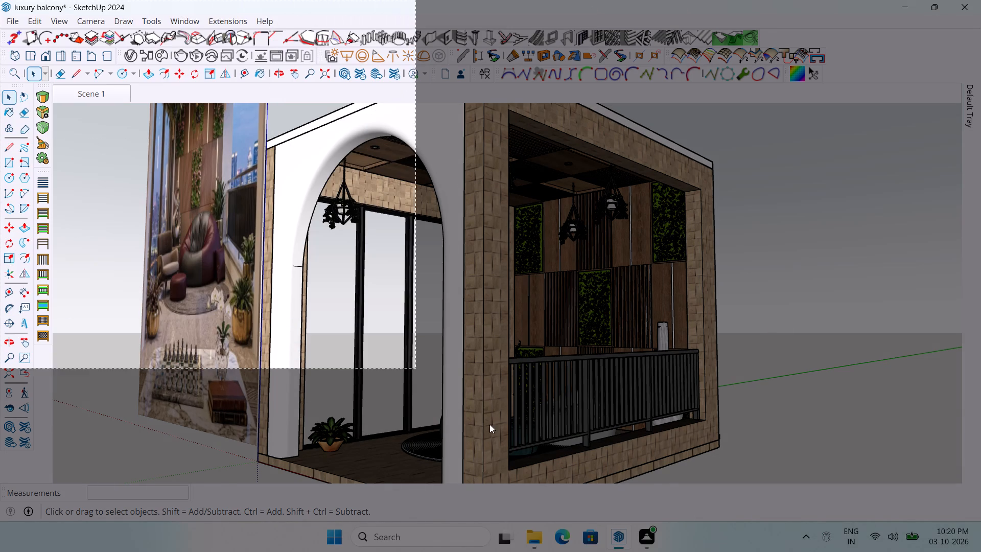
pyautogui.moveTo(489, 424); pyautogui.dragTo(980, 551)
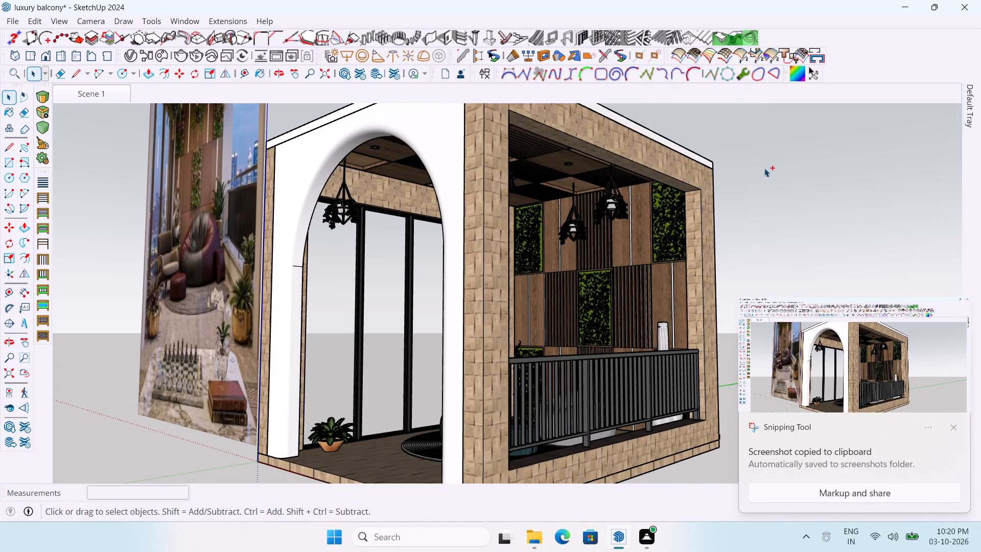
# Save the luxury balcony model.
pyautogui.hotkey('ctrl', 's')
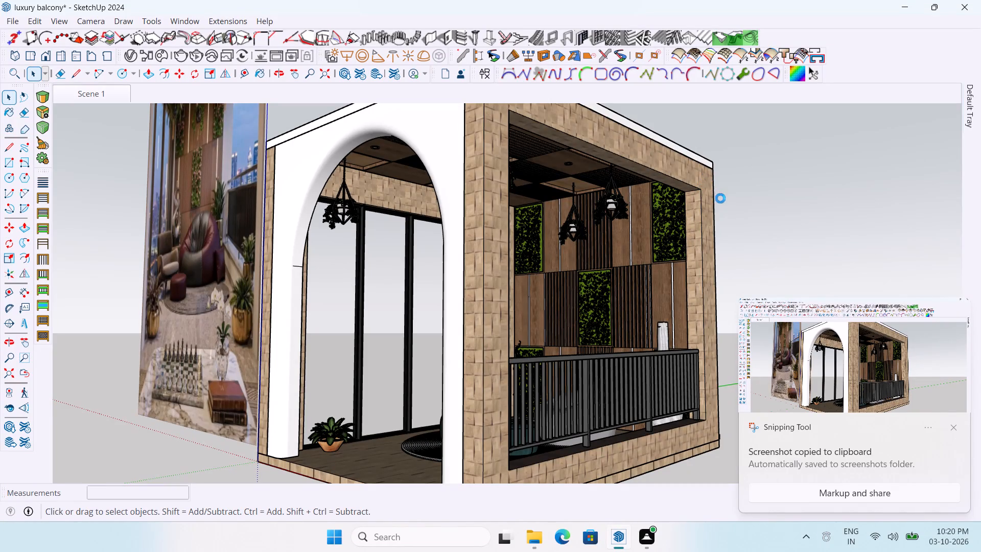